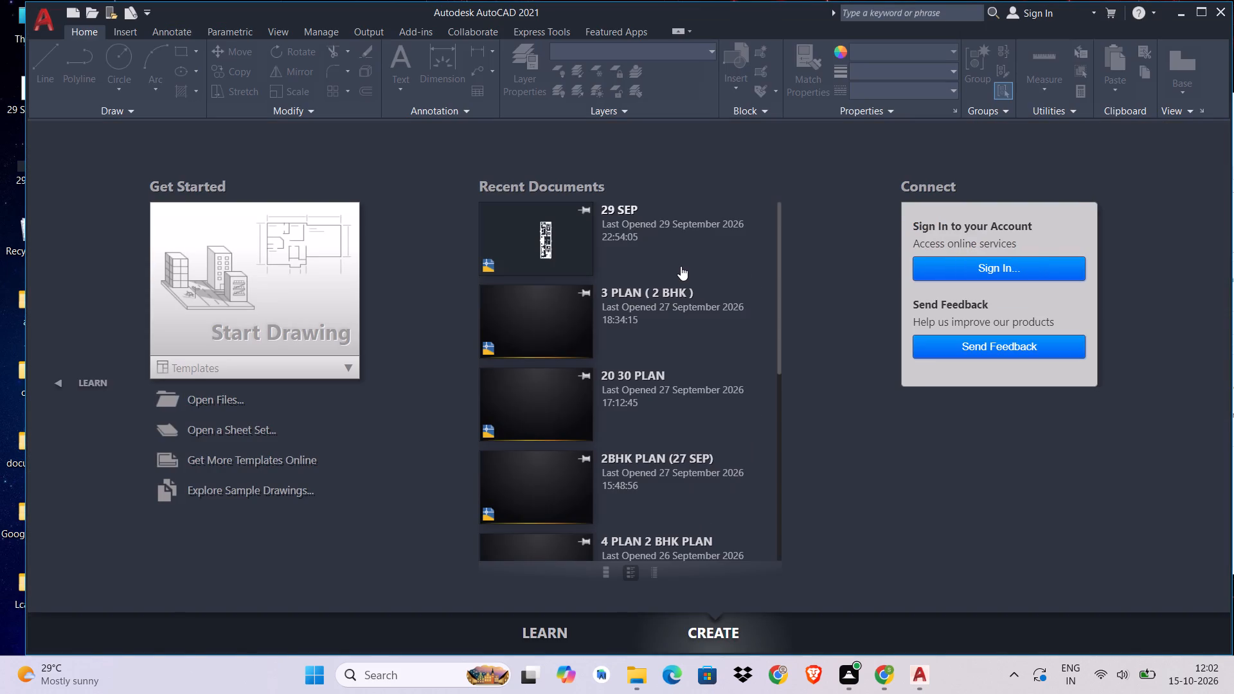
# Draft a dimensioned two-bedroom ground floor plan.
# Start a new blank drawing.
pyautogui.click(285, 255)
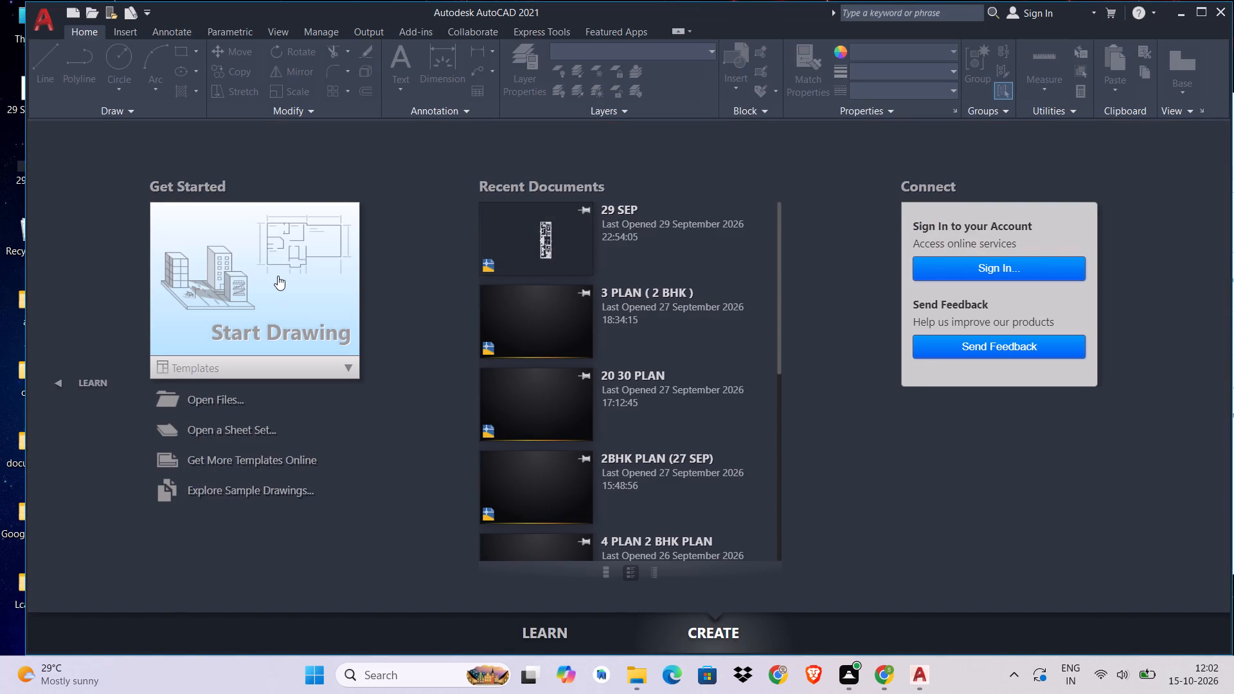
pyautogui.click(245, 283)
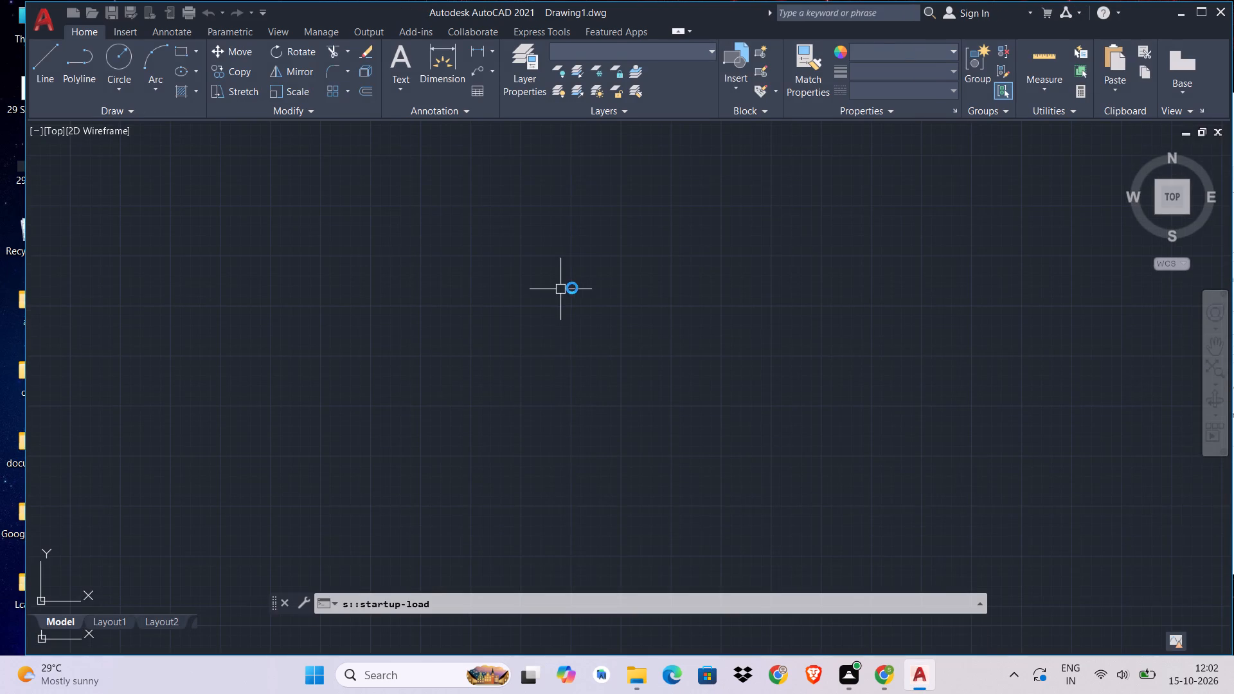
# Configure the drawing units to Decimal length with 0.00 precision and Meters as the insertion scale.
pyautogui.write('un')
pyautogui.press('space')
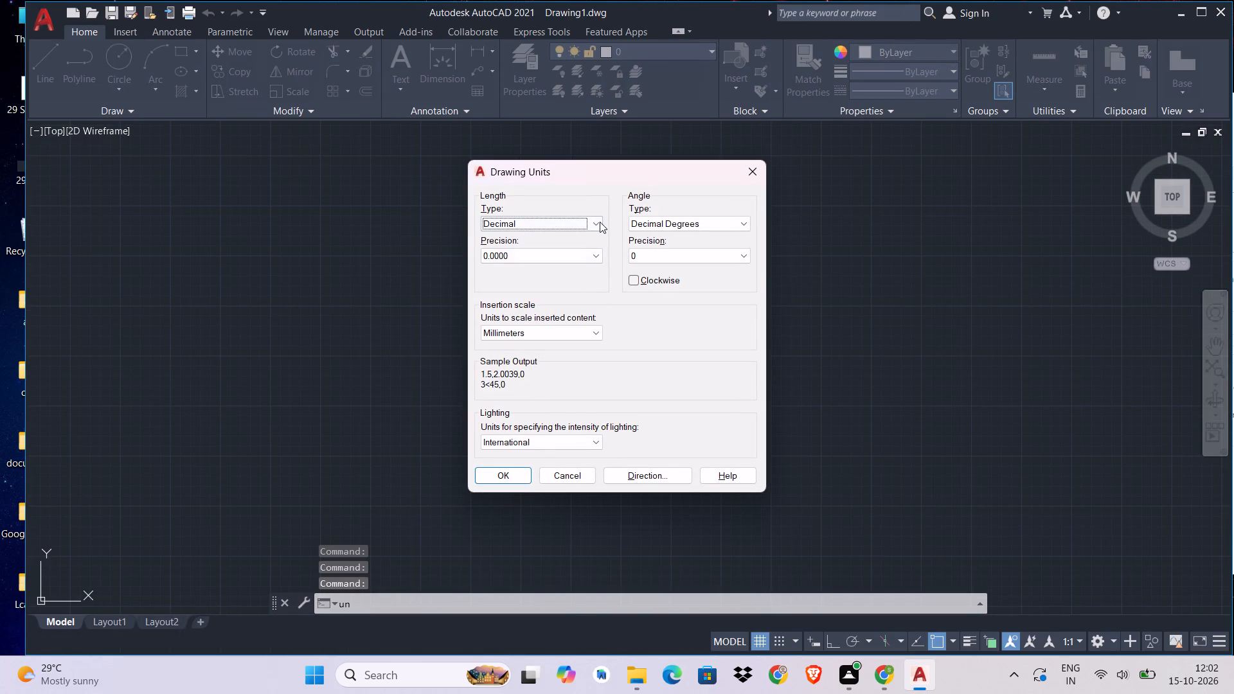
pyautogui.click(601, 222)
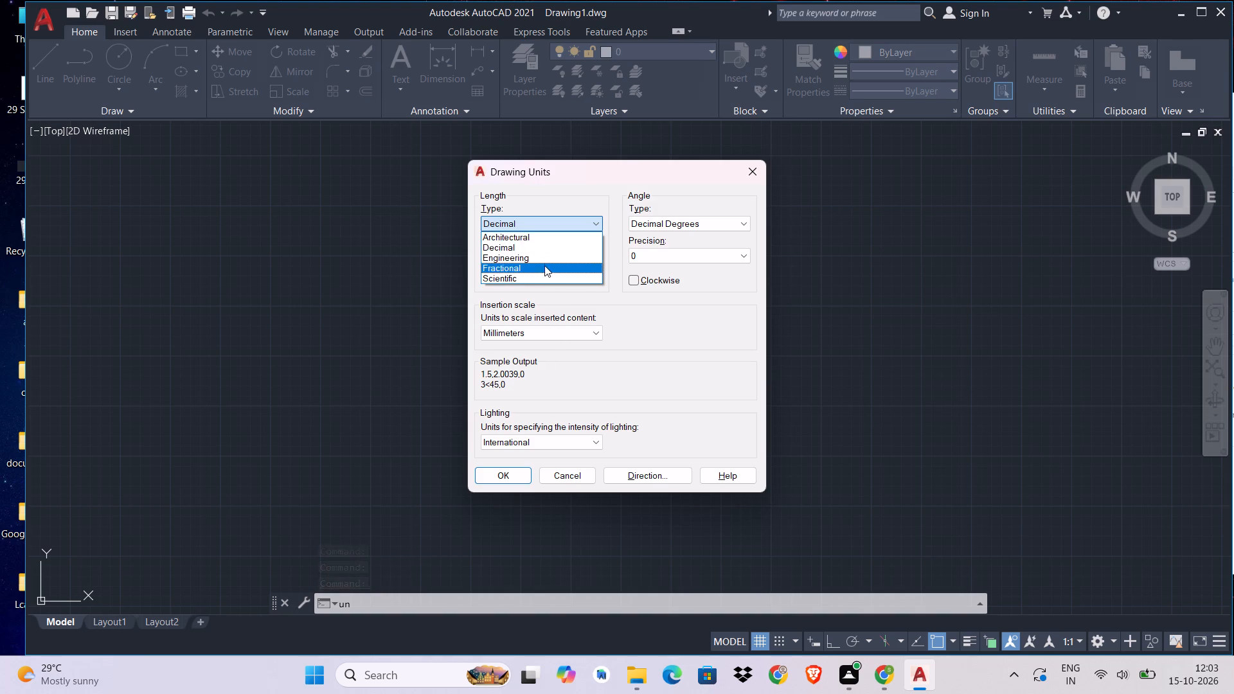
pyautogui.click(548, 236)
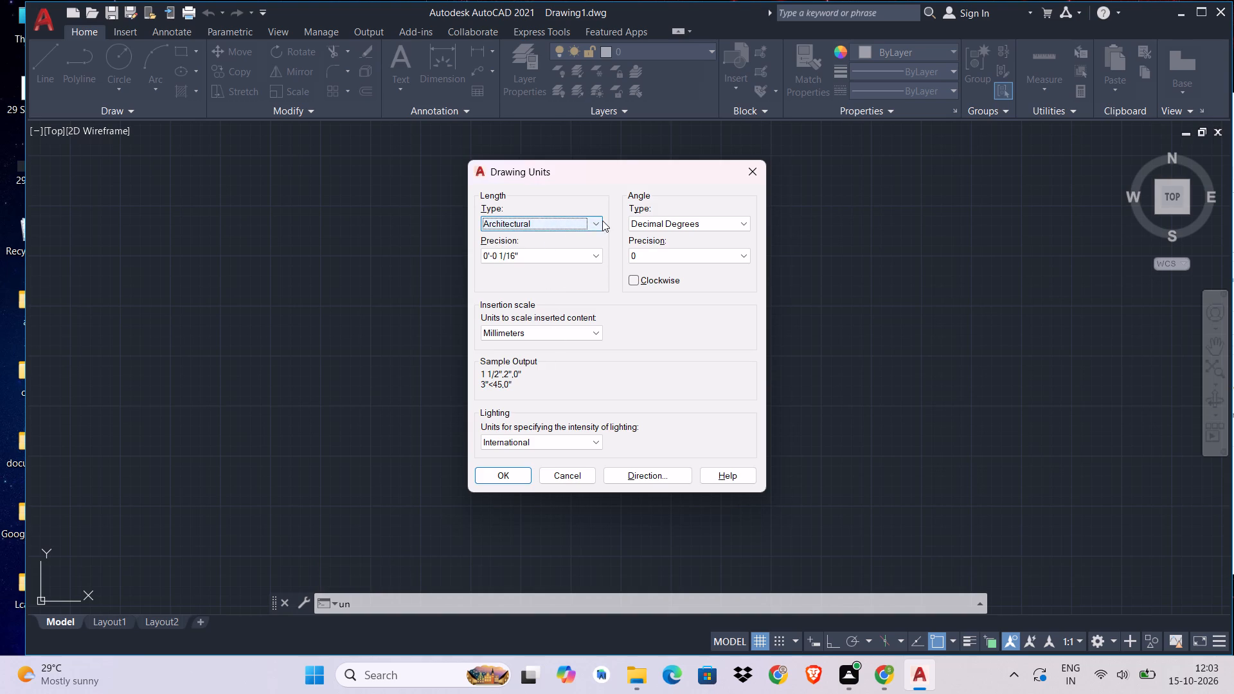
pyautogui.click(566, 325)
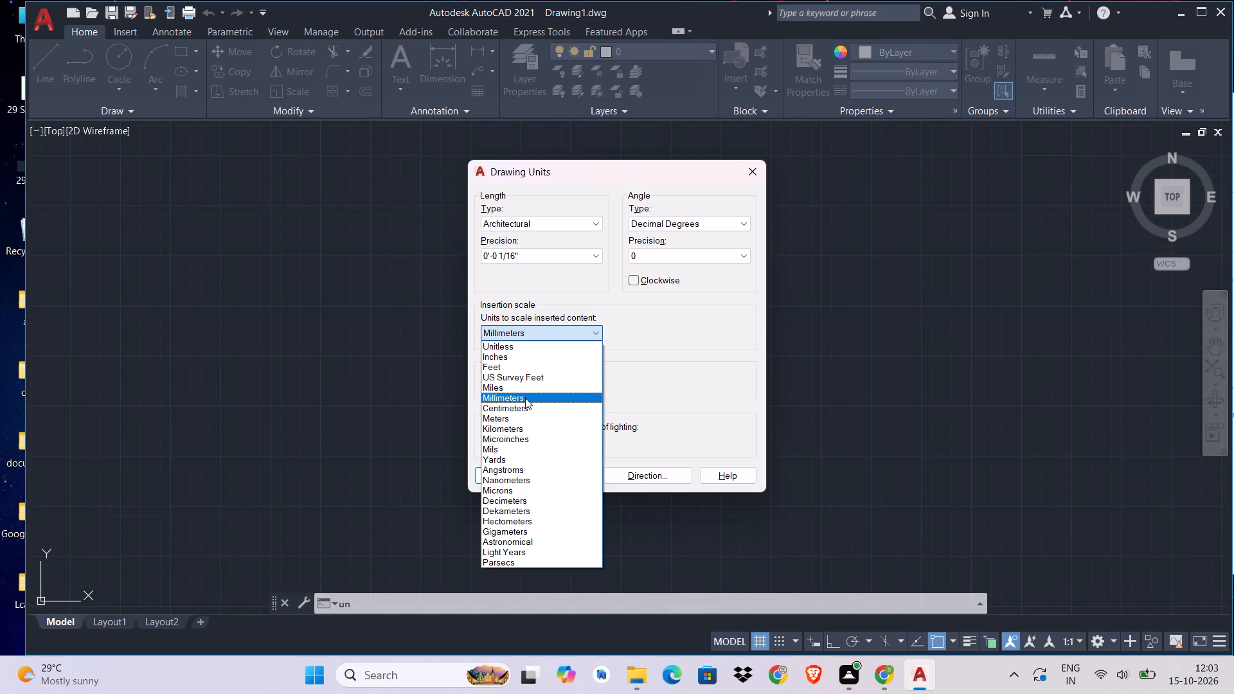
pyautogui.click(533, 420)
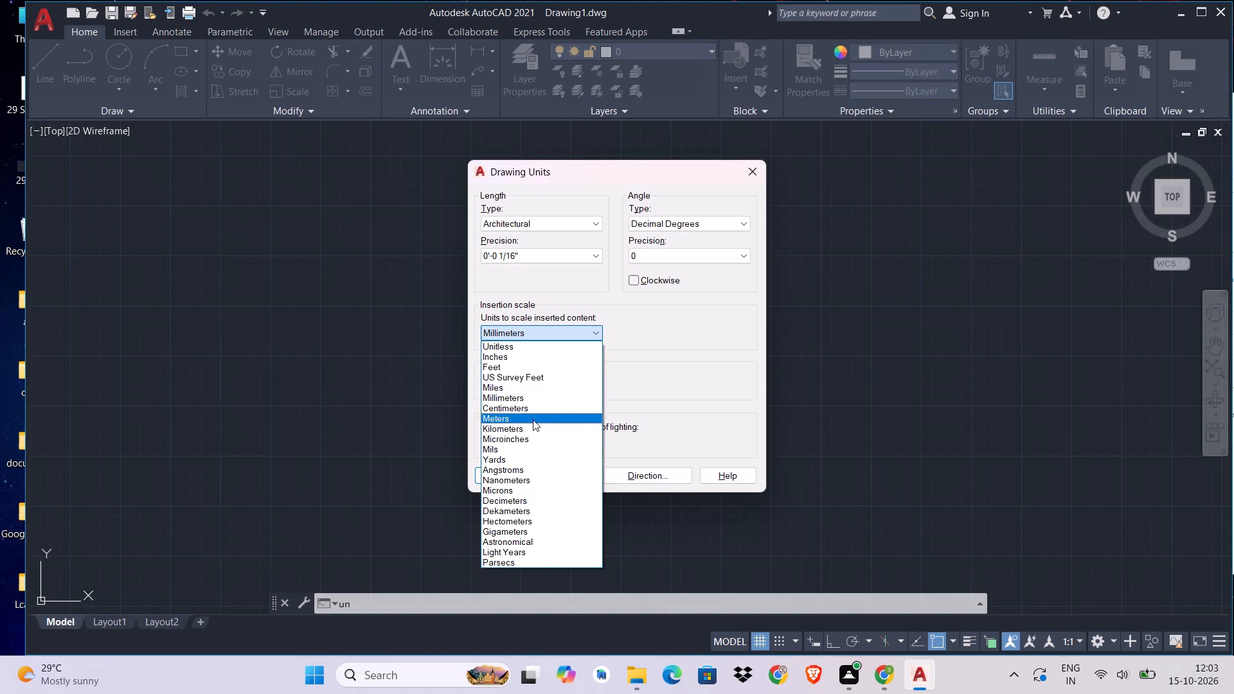
pyautogui.click(598, 226)
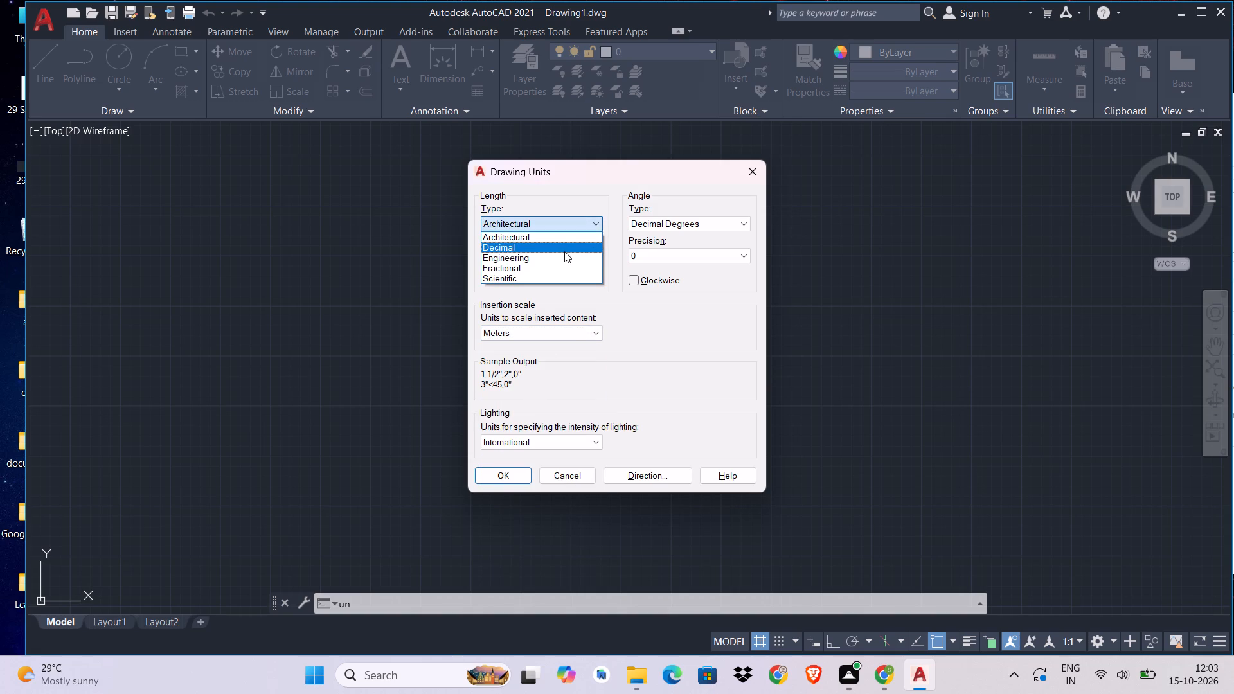
pyautogui.click(564, 251)
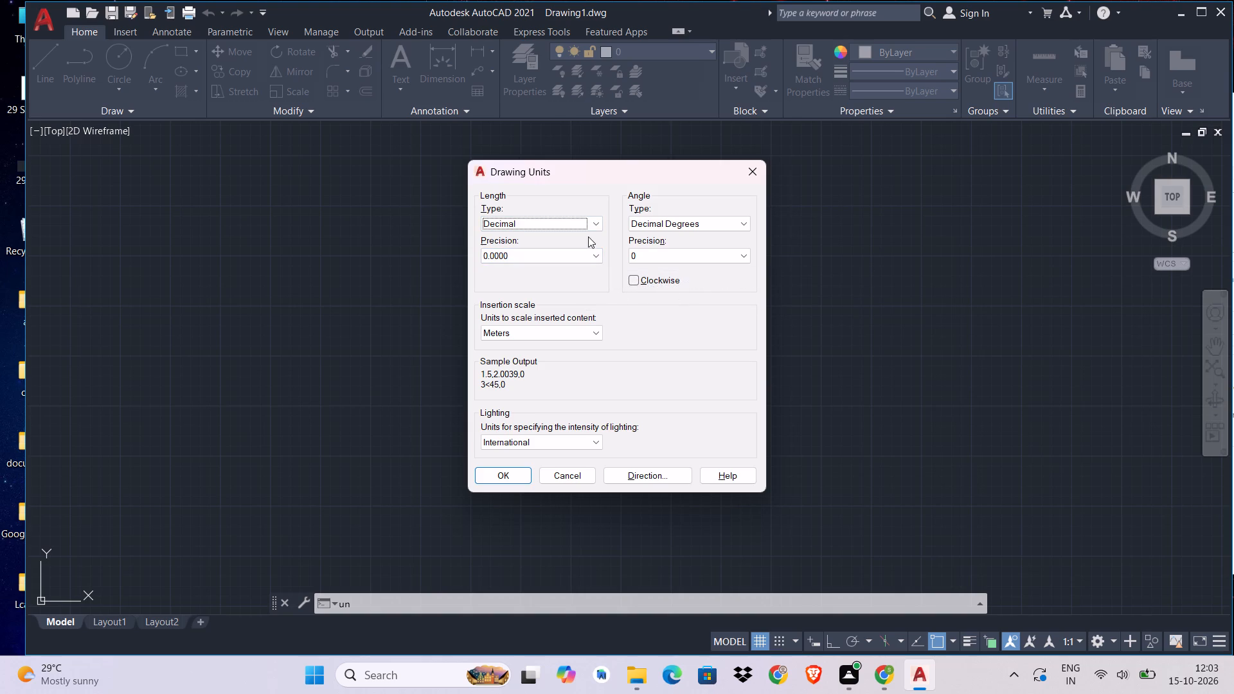
pyautogui.click(589, 251)
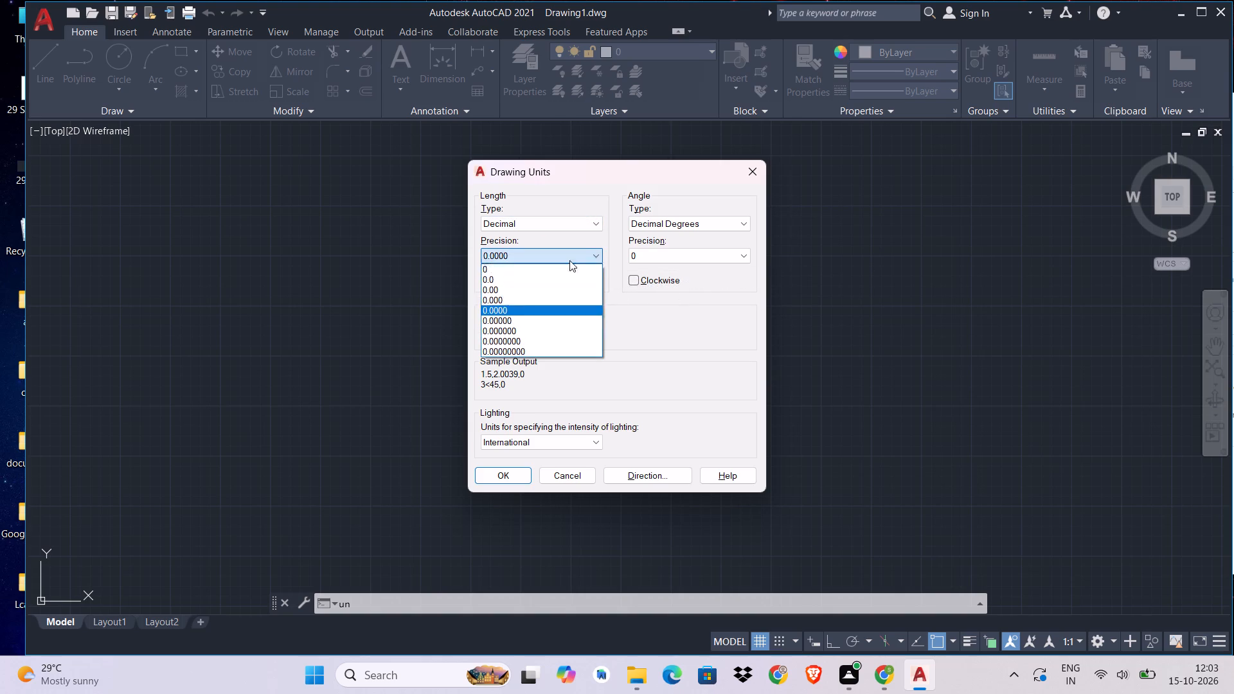
pyautogui.click(560, 290)
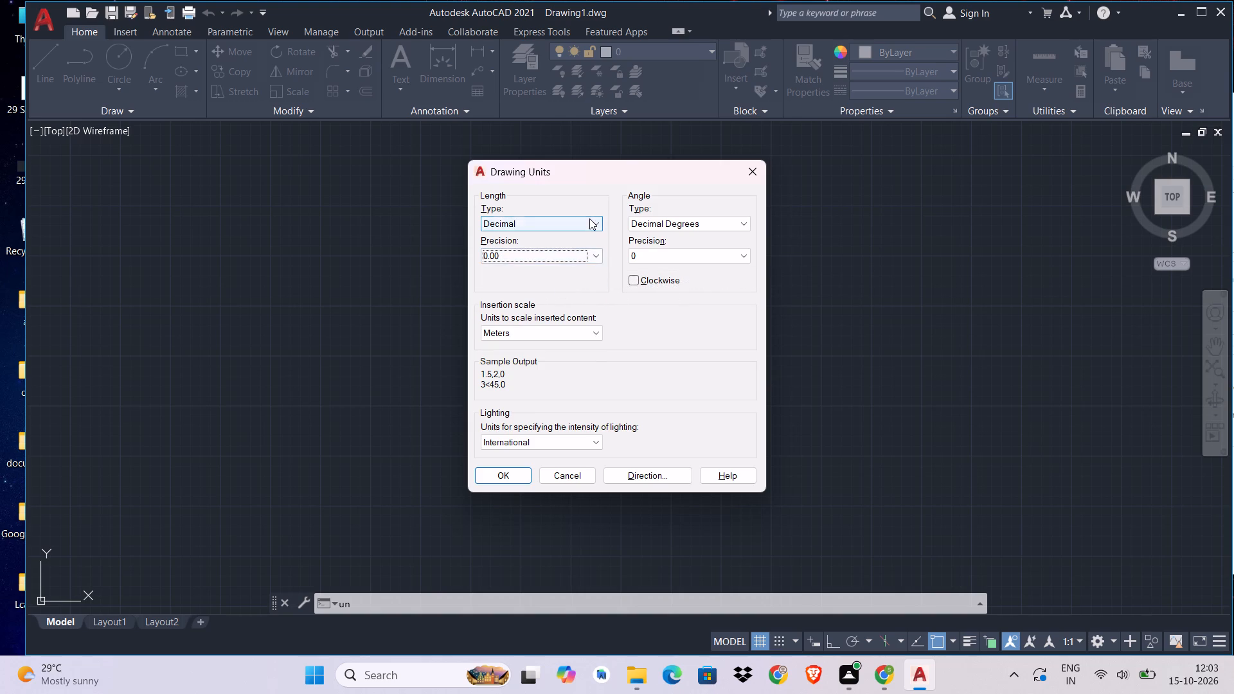
pyautogui.click(589, 219)
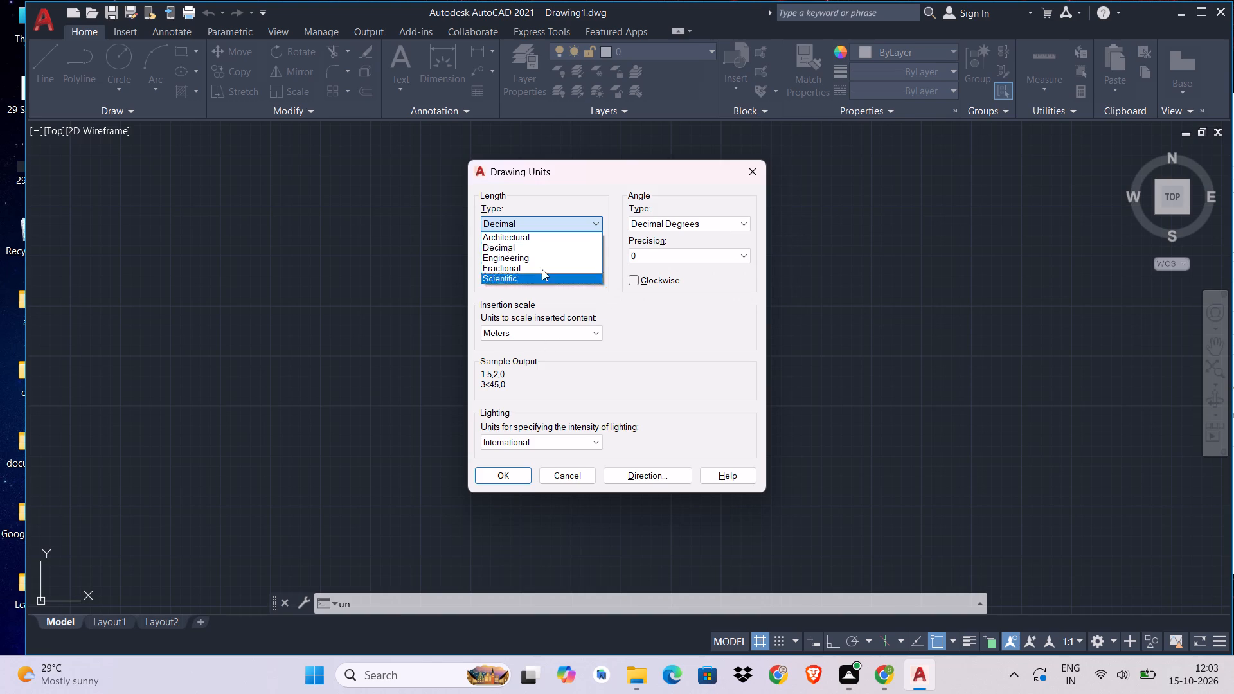
pyautogui.click(544, 237)
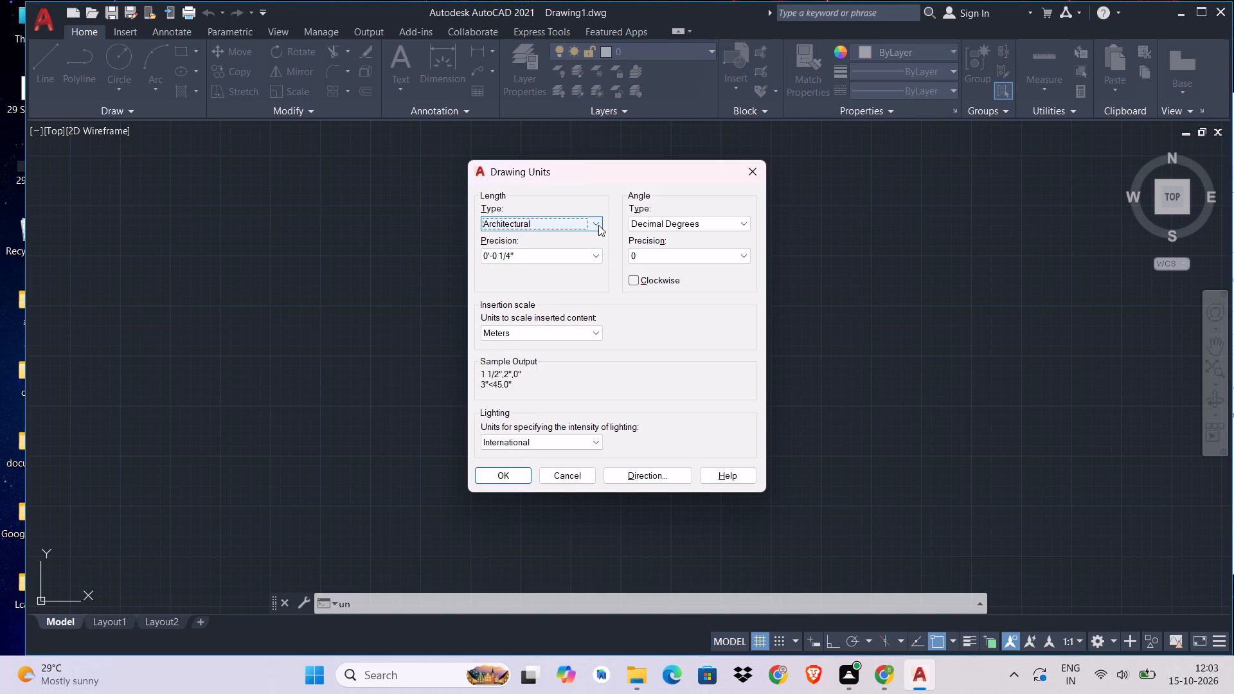
pyautogui.click(598, 225)
pyautogui.click(559, 248)
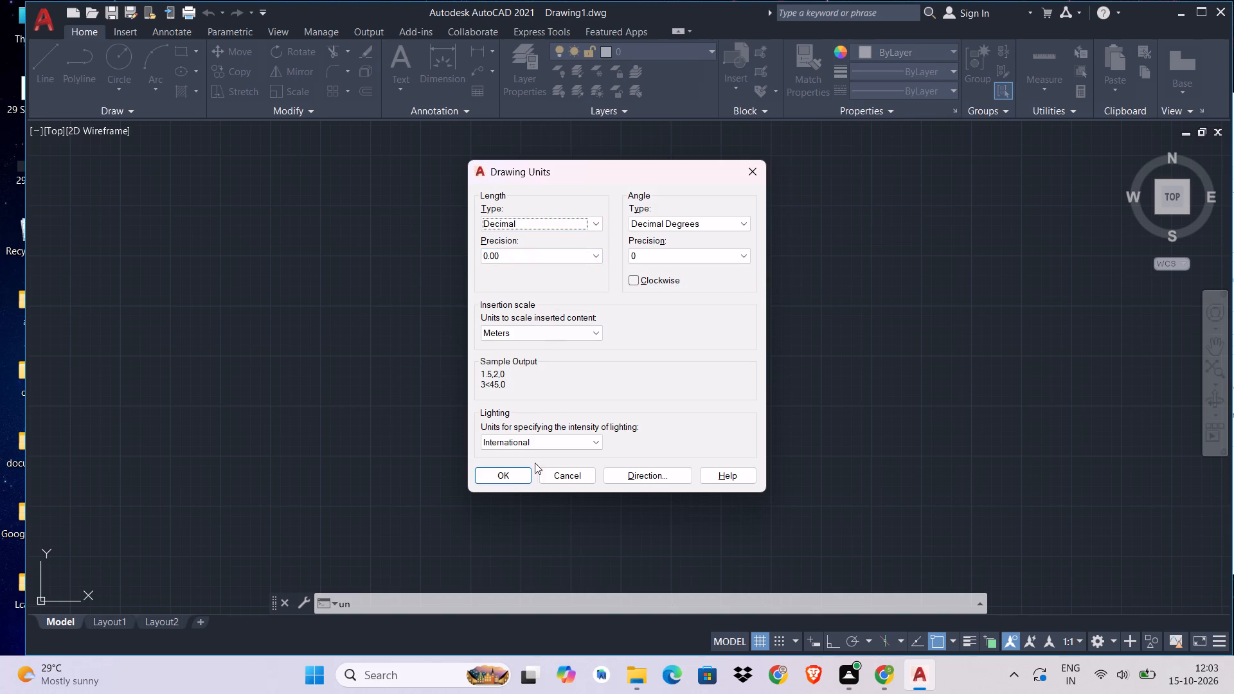
pyautogui.click(495, 459)
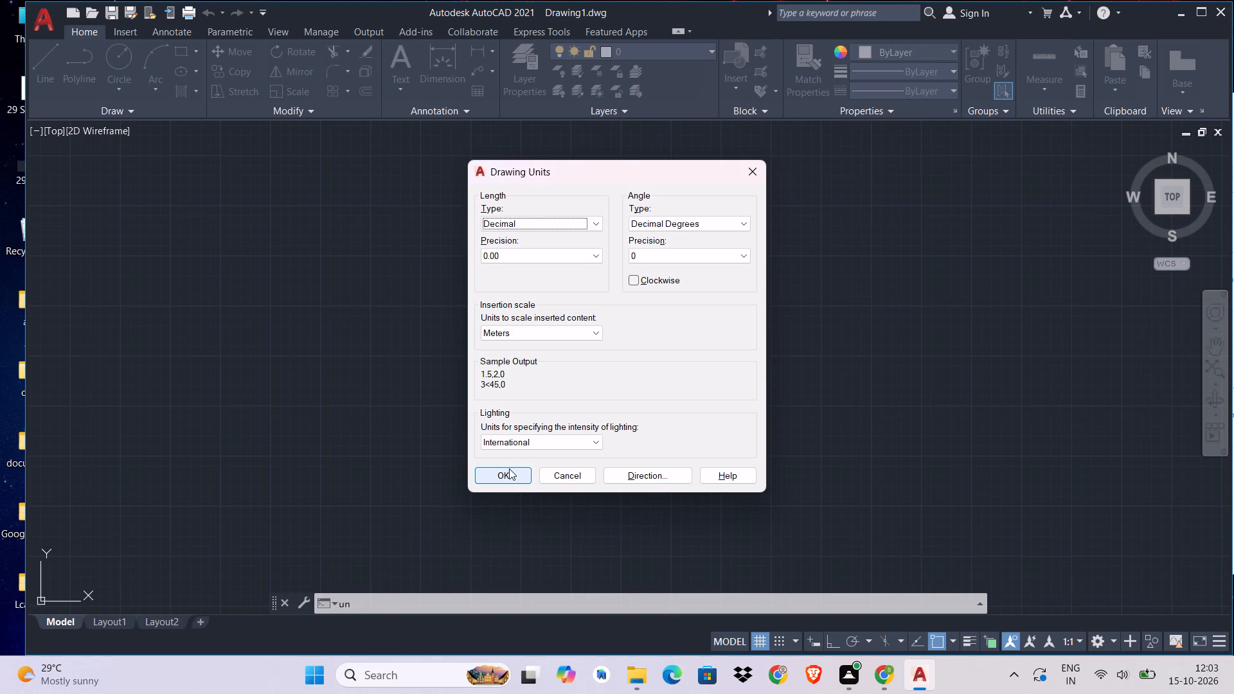
pyautogui.click(510, 474)
# Modify the ISO-25 dimension style so its primary linear units use Decimal format with 0.00 precision.
pyautogui.write('d')
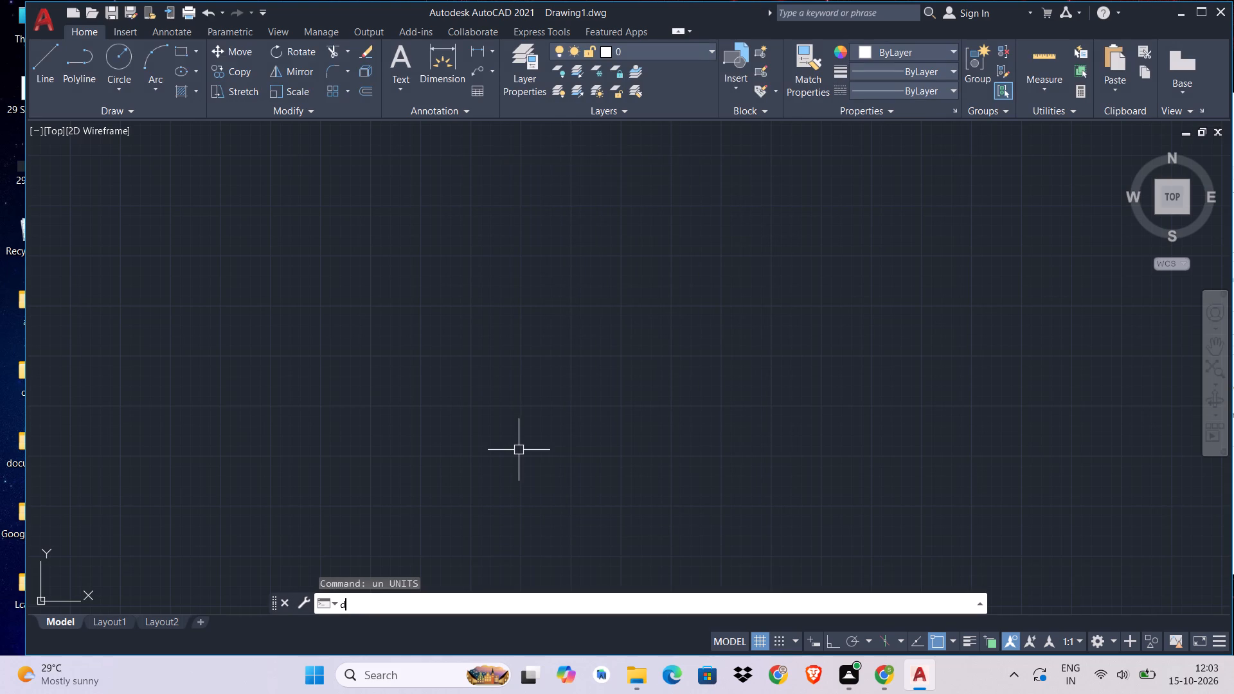
pyautogui.press('space')
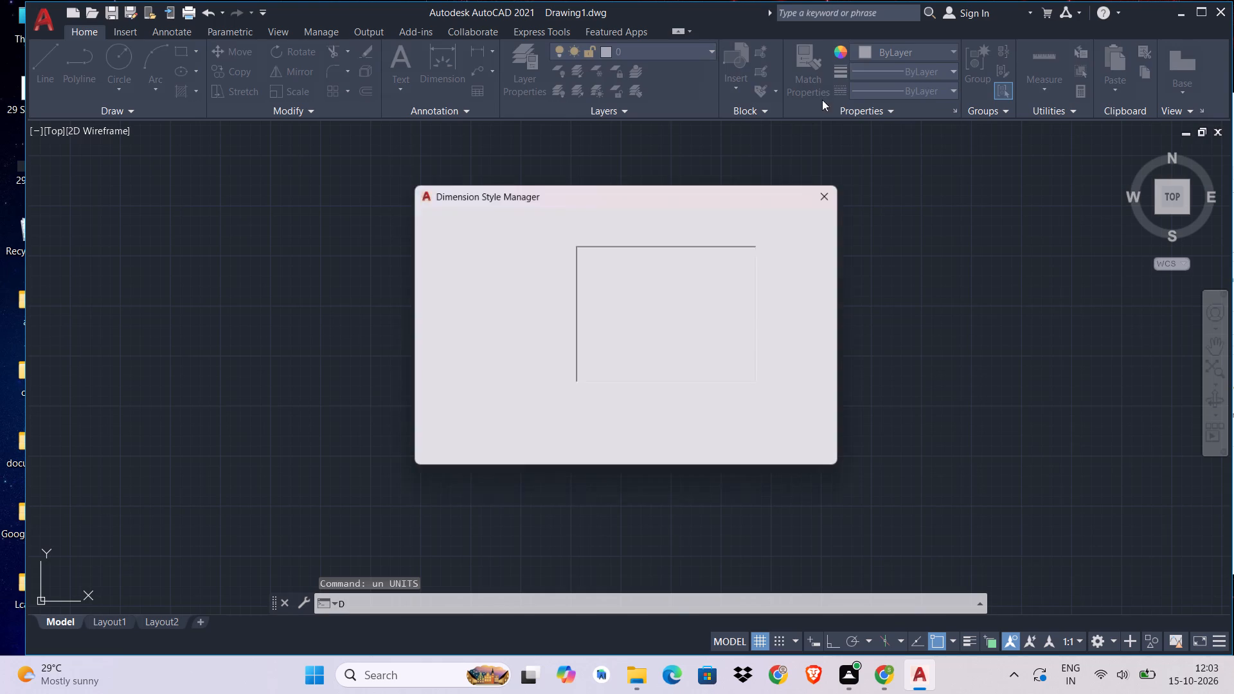
pyautogui.click(791, 301)
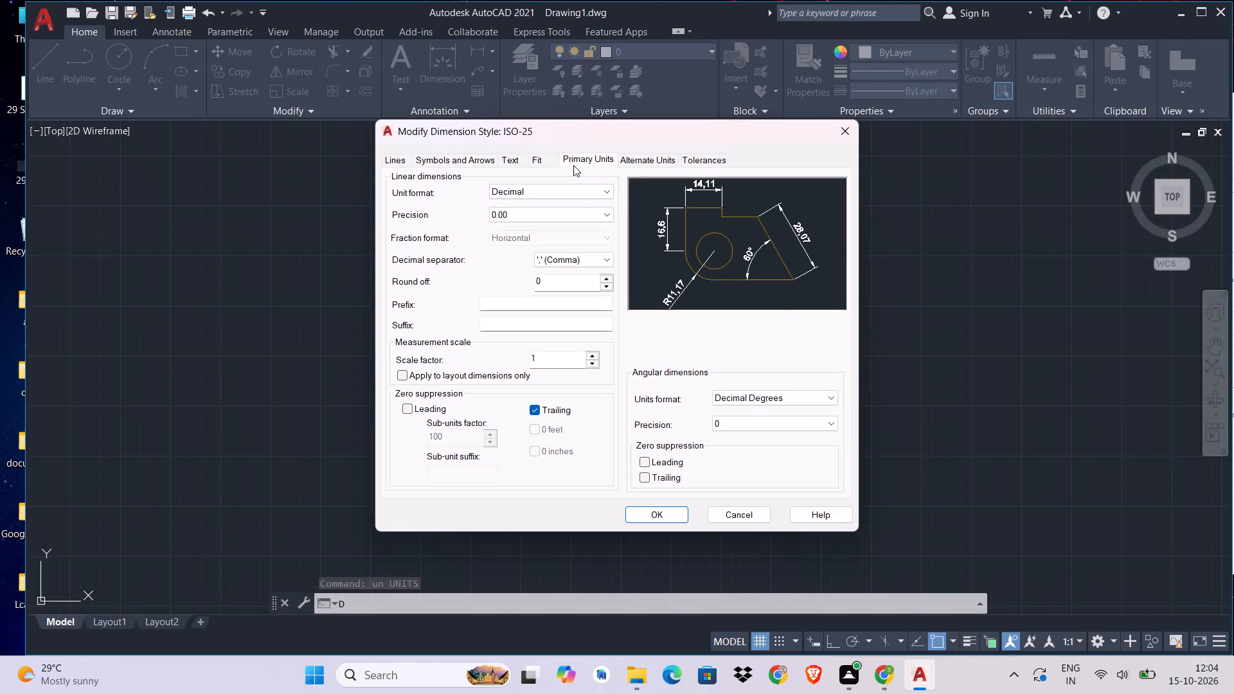
pyautogui.click(583, 222)
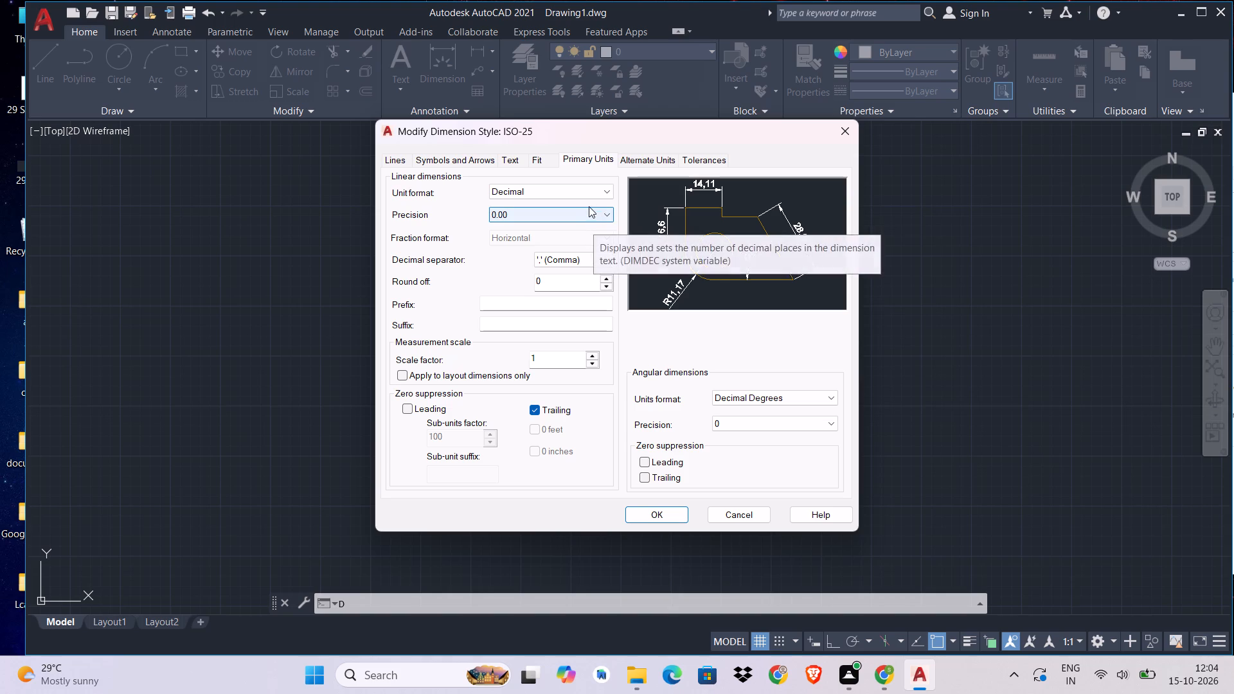
pyautogui.click(605, 222)
pyautogui.click(598, 212)
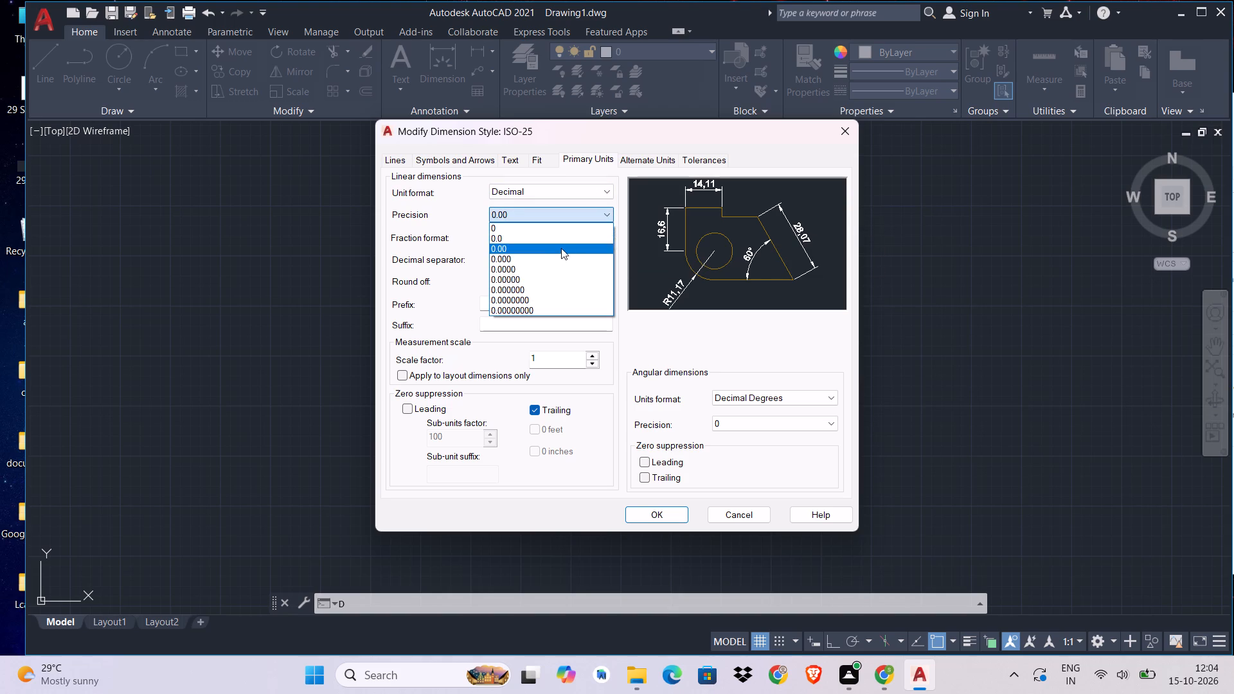
pyautogui.click(571, 259)
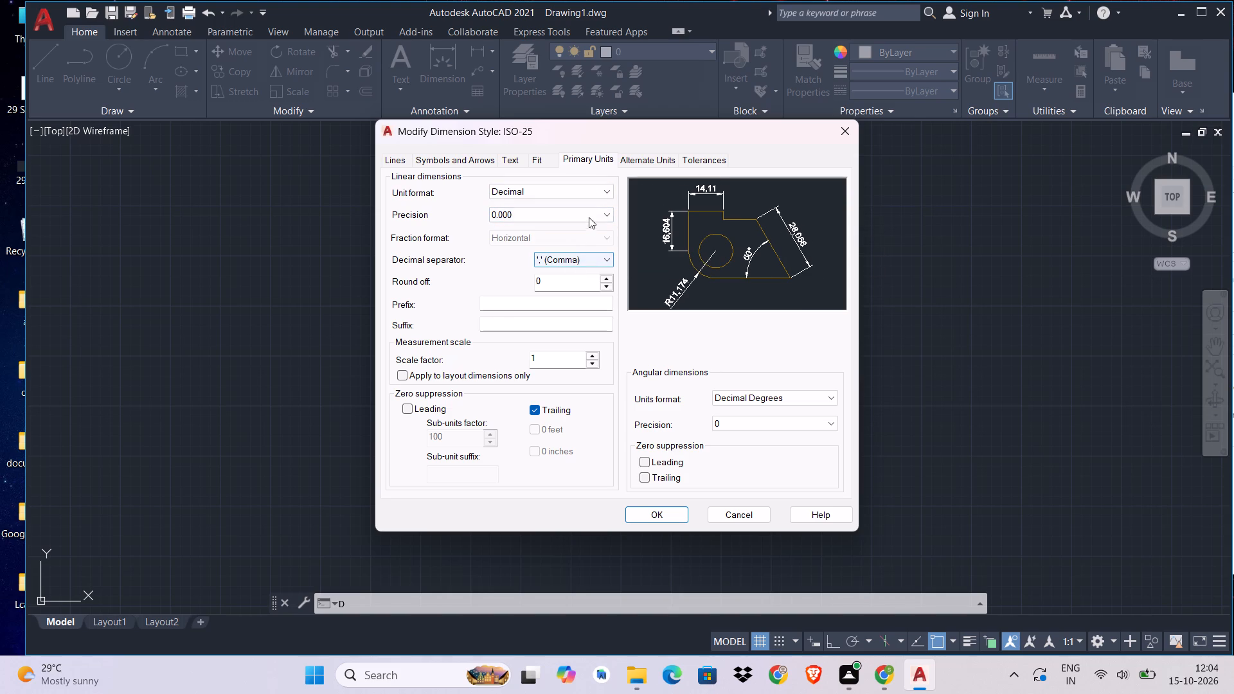
pyautogui.click(600, 206)
pyautogui.click(587, 216)
pyautogui.click(548, 253)
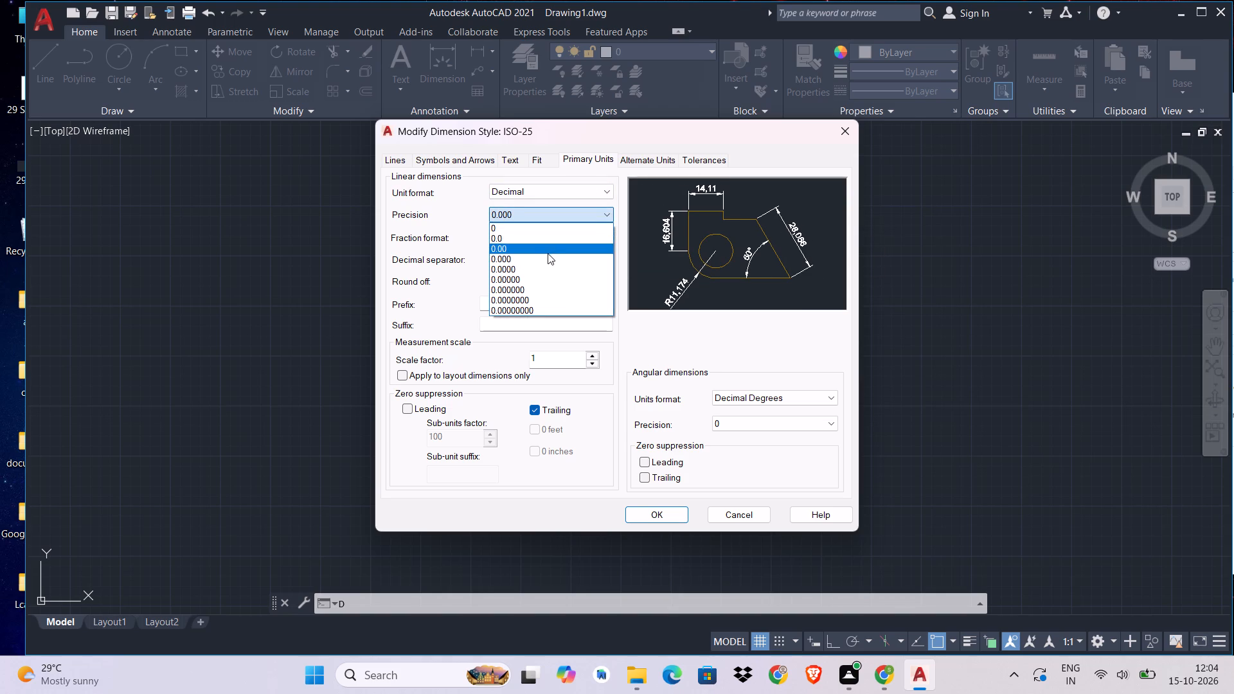
pyautogui.click(581, 200)
pyautogui.click(587, 190)
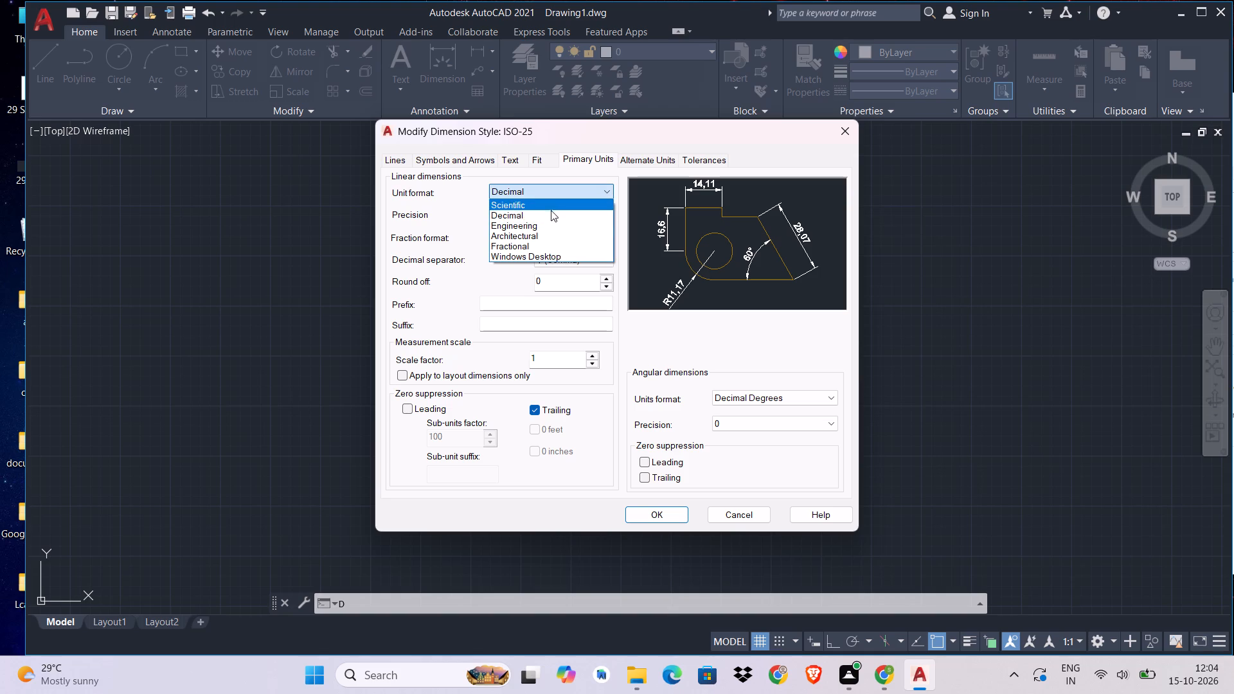
pyautogui.click(555, 218)
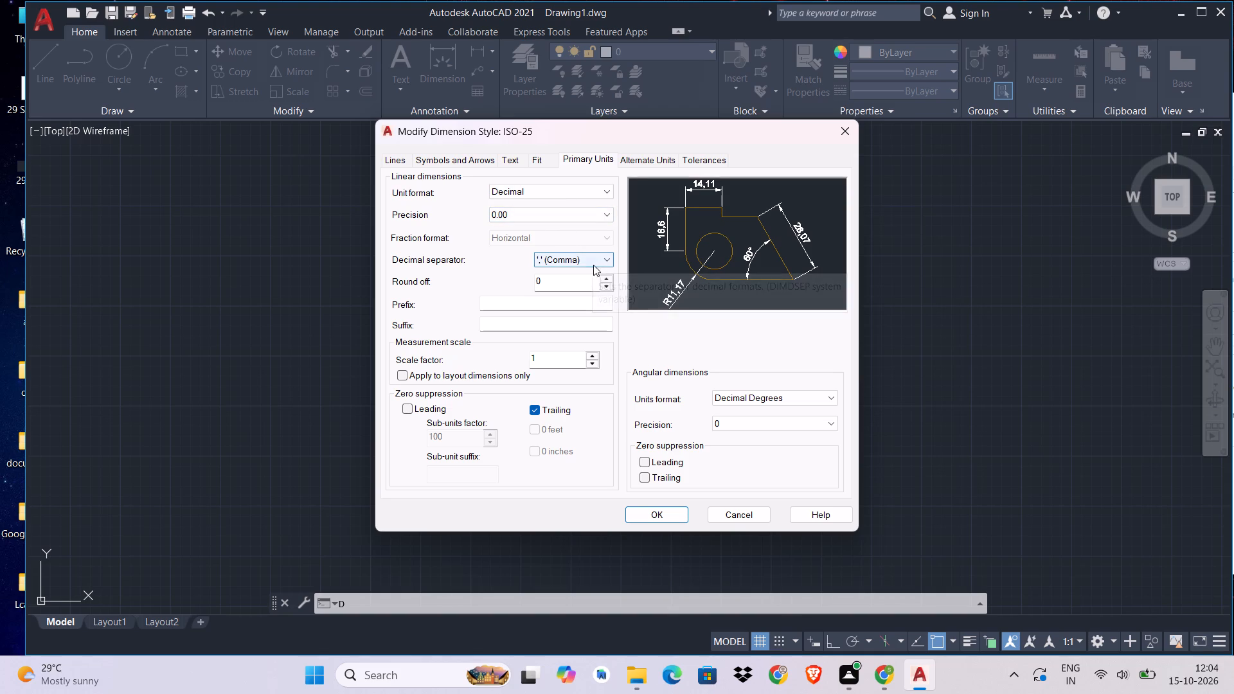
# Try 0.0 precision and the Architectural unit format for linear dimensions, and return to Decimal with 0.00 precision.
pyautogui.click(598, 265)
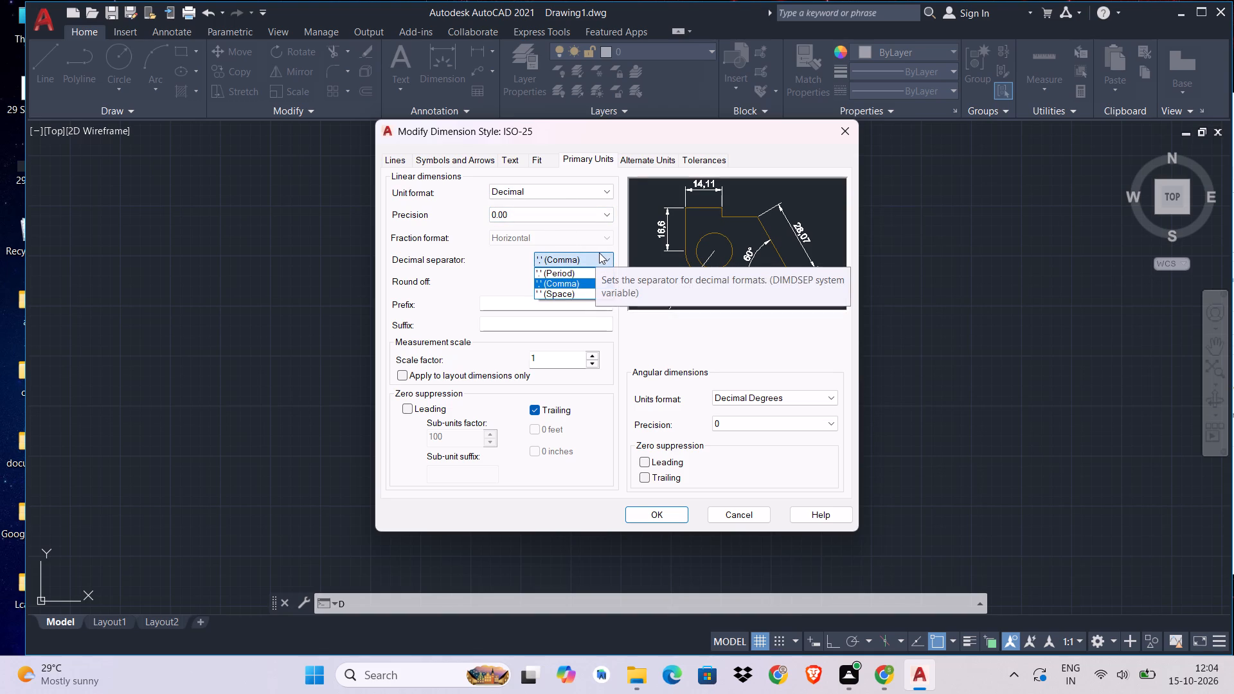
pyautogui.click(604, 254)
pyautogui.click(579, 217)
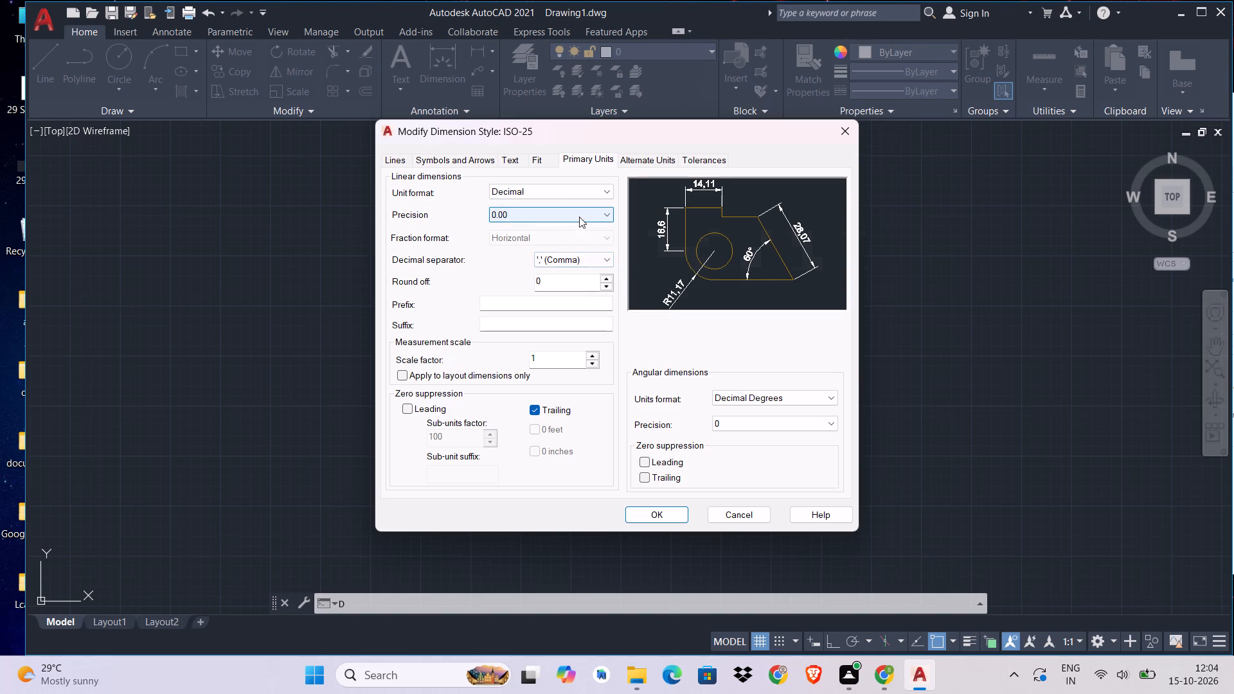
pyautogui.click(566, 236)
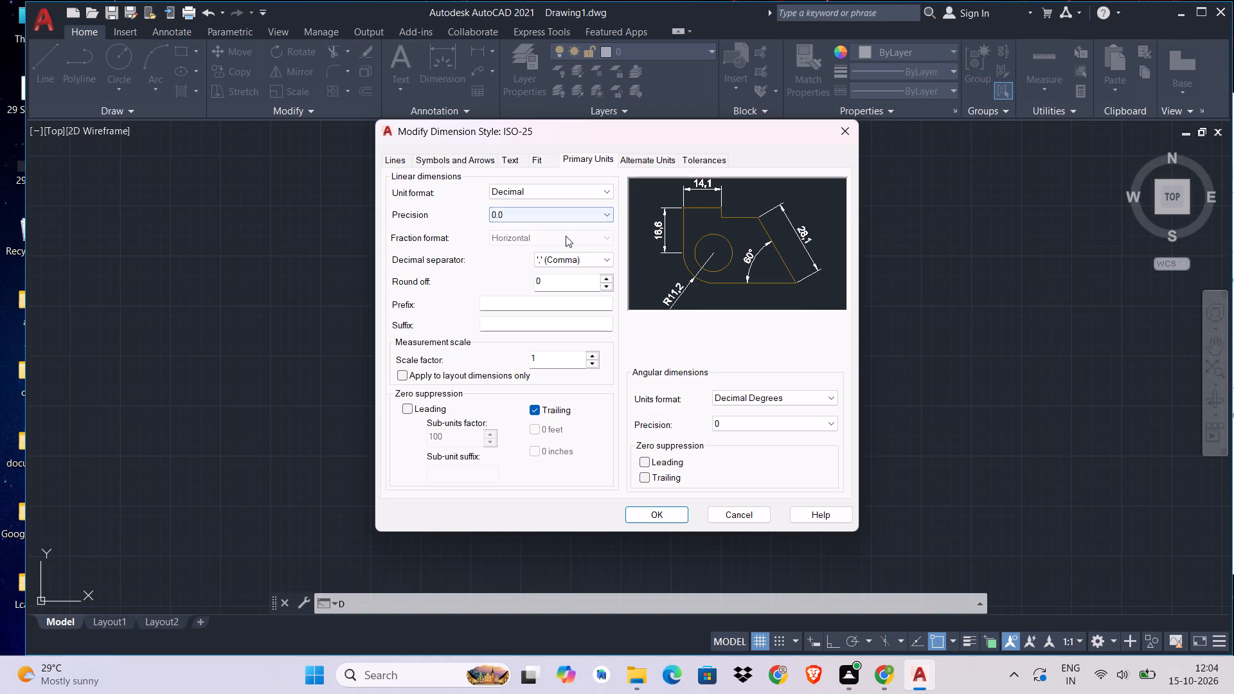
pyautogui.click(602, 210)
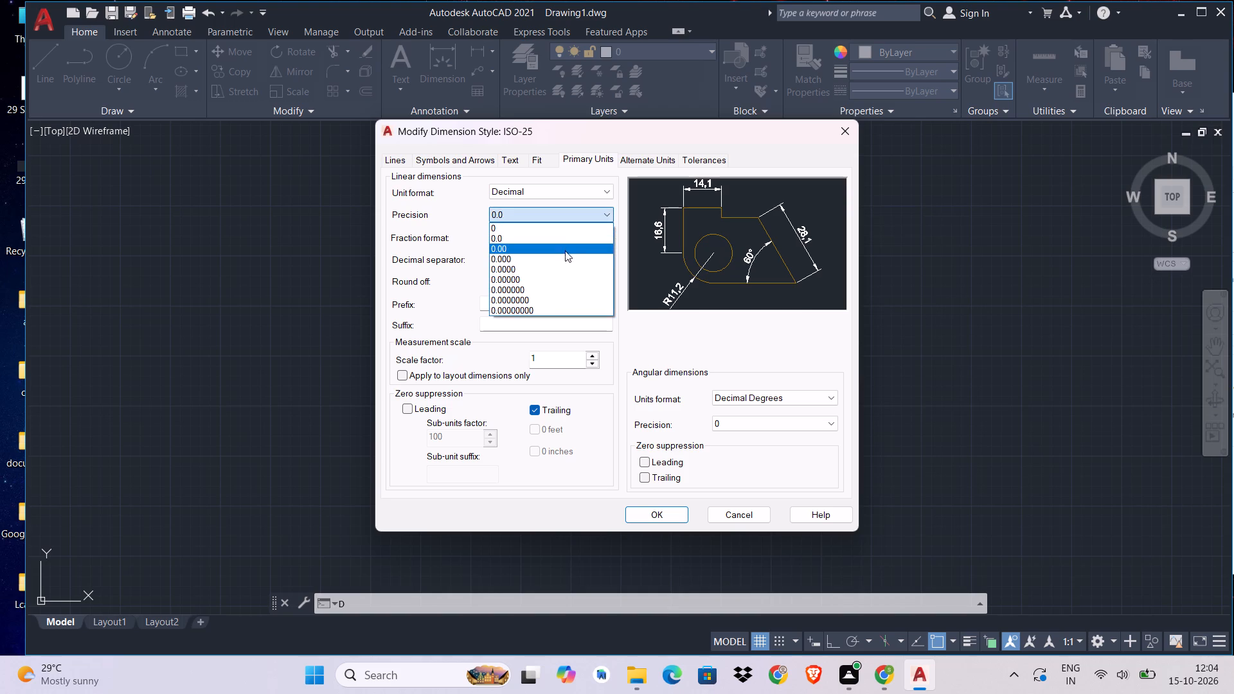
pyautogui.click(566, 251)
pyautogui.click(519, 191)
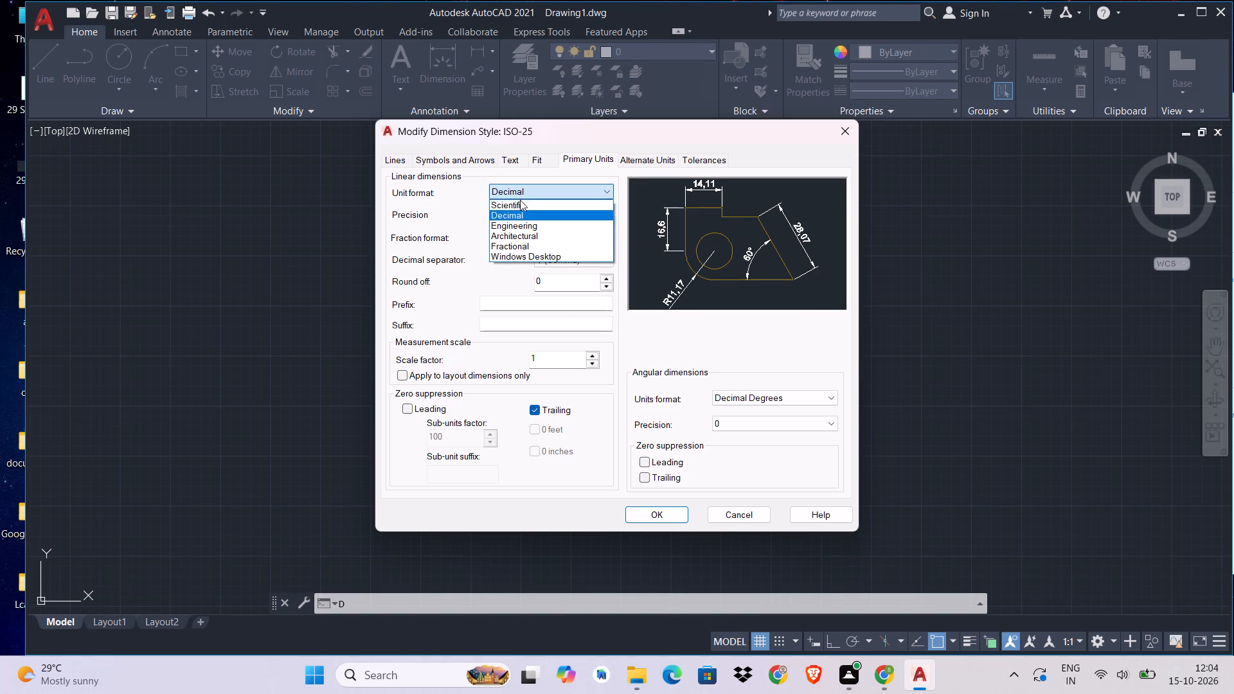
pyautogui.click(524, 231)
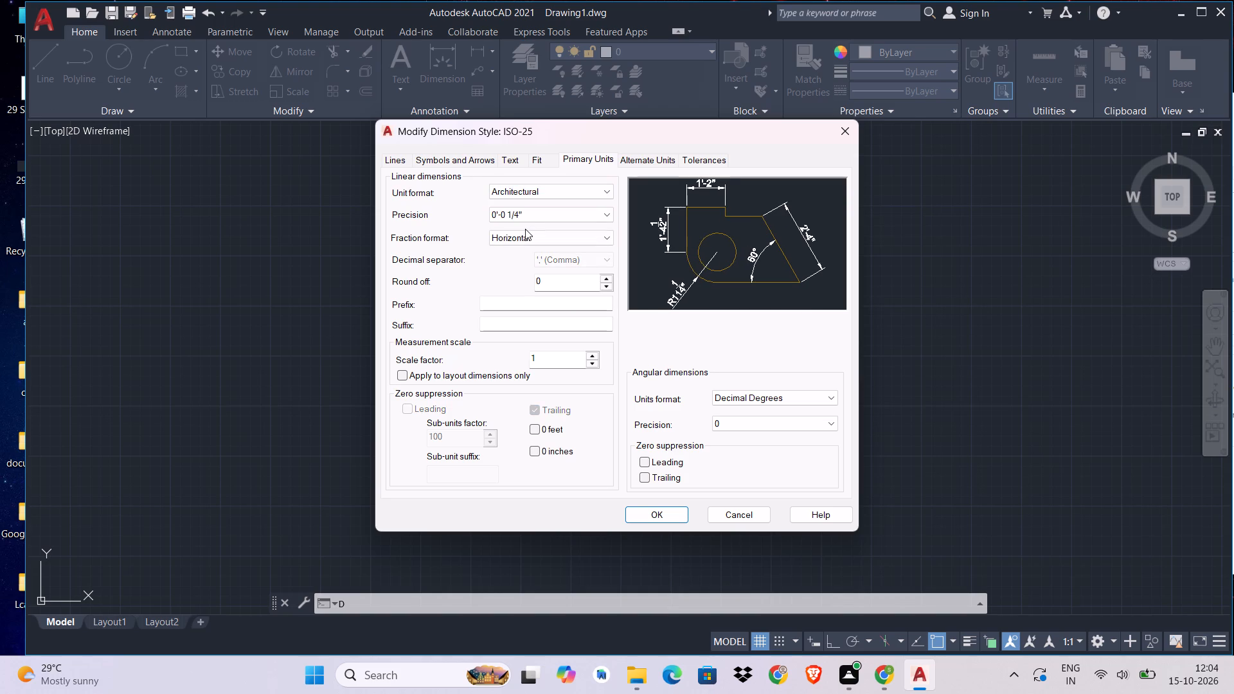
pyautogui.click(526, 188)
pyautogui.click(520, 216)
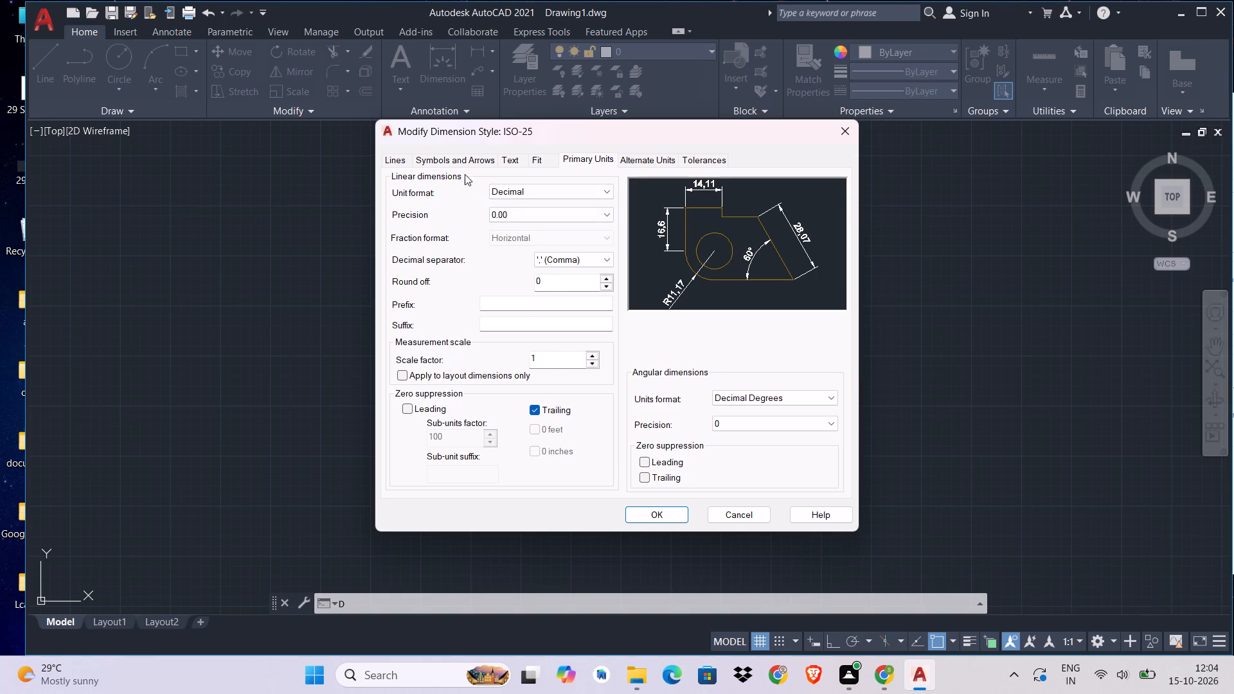
# Review the arrow, line and text settings of the ISO-25 dimension style and accept the style.
pyautogui.click(454, 160)
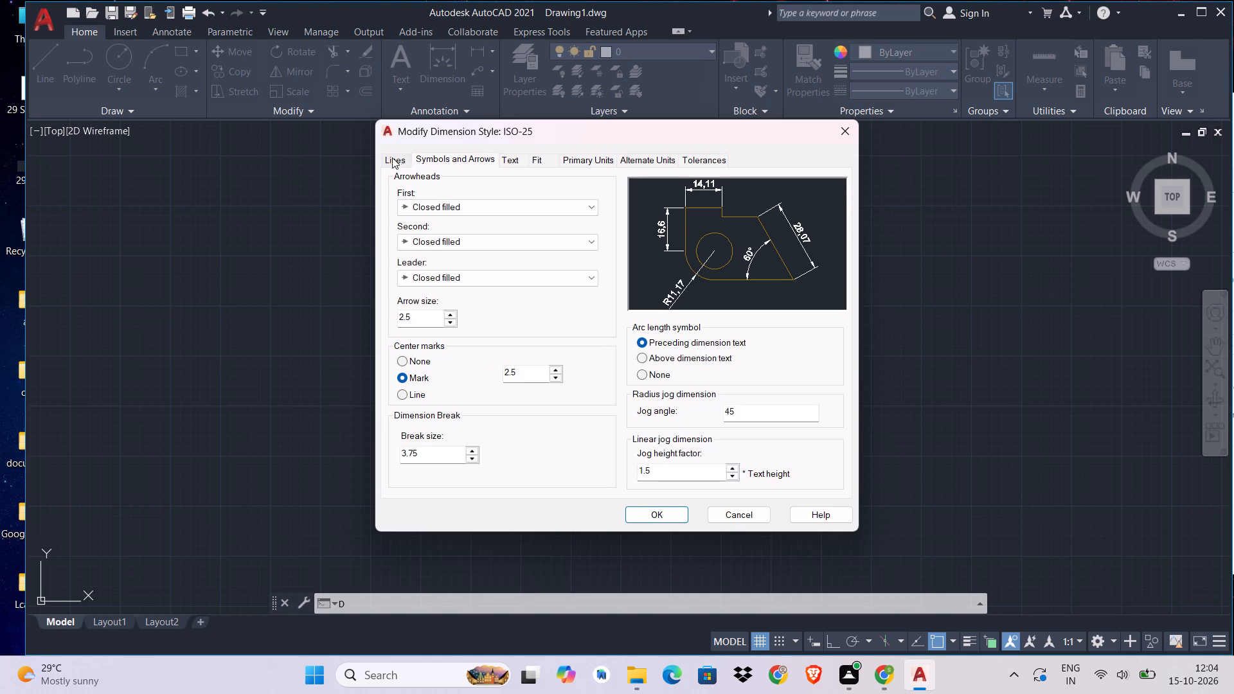
pyautogui.click(390, 157)
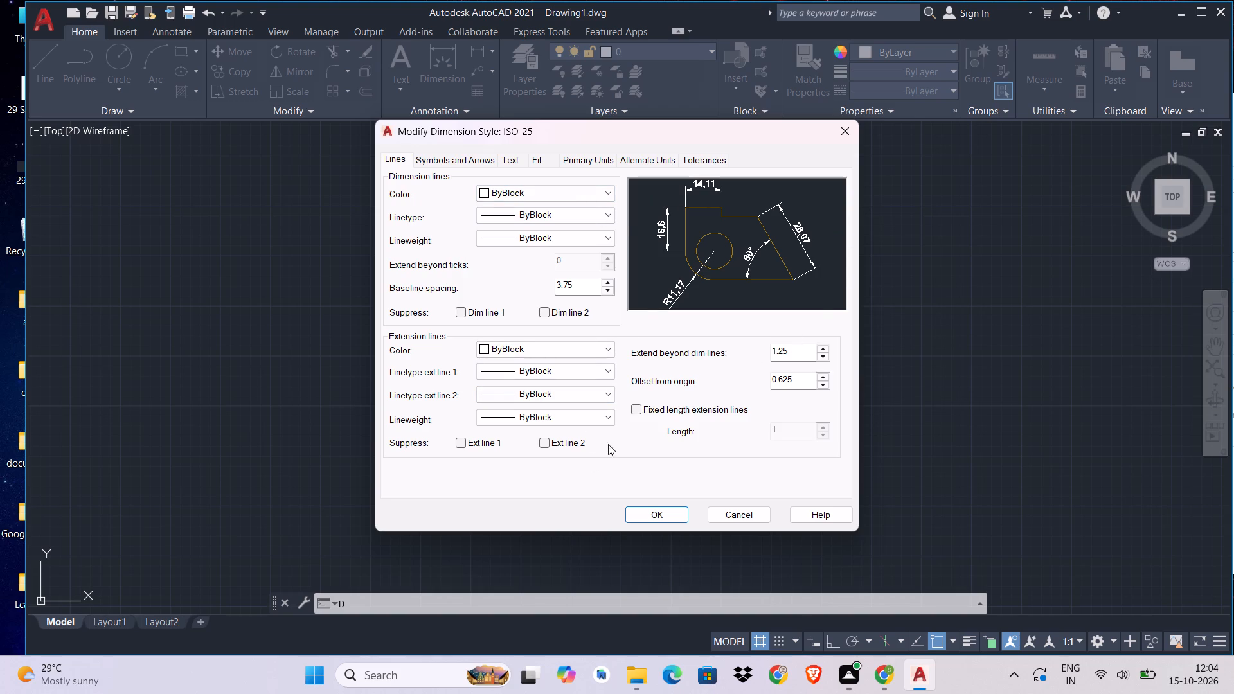
pyautogui.click(525, 160)
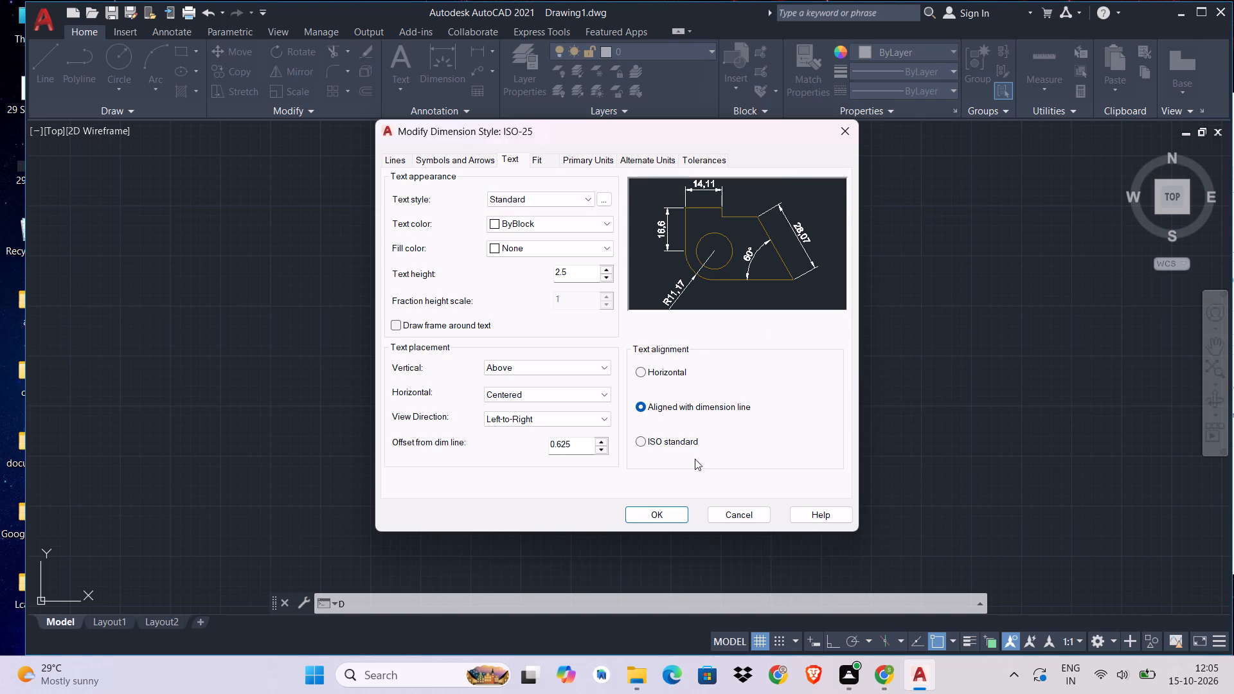
pyautogui.click(651, 521)
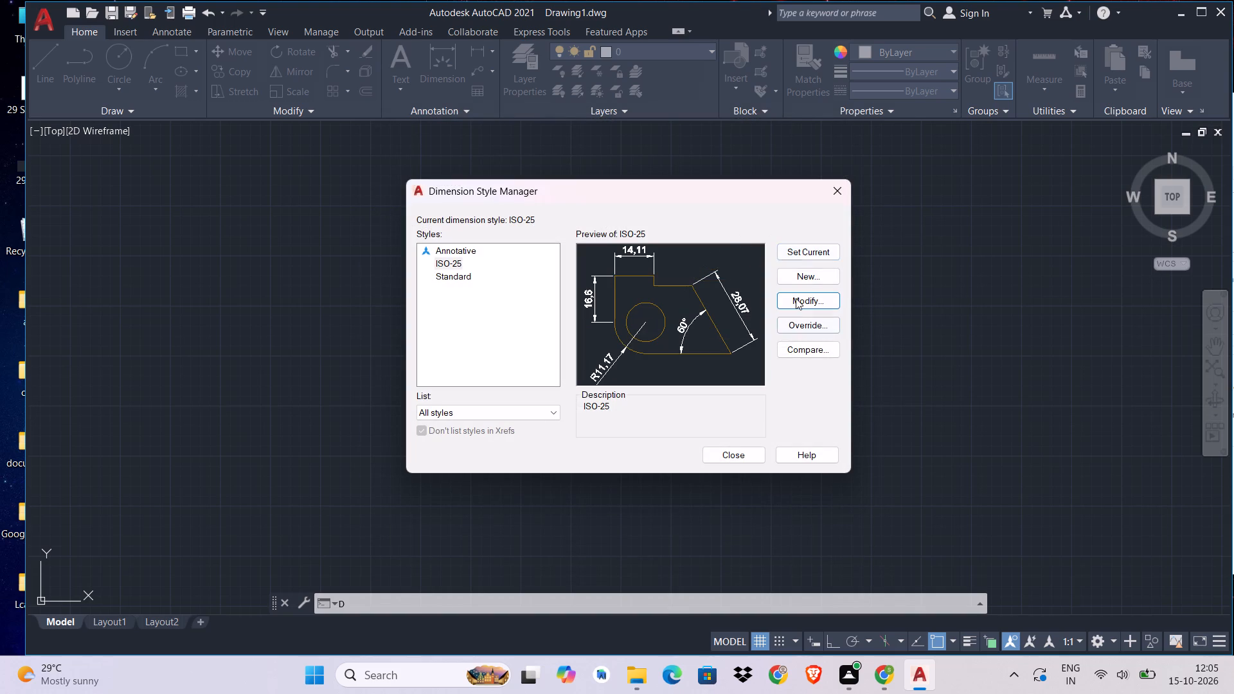
# Make ISO-25 the current dimension style and close the Dimension Style Manager.
pyautogui.click(805, 256)
pyautogui.click(738, 463)
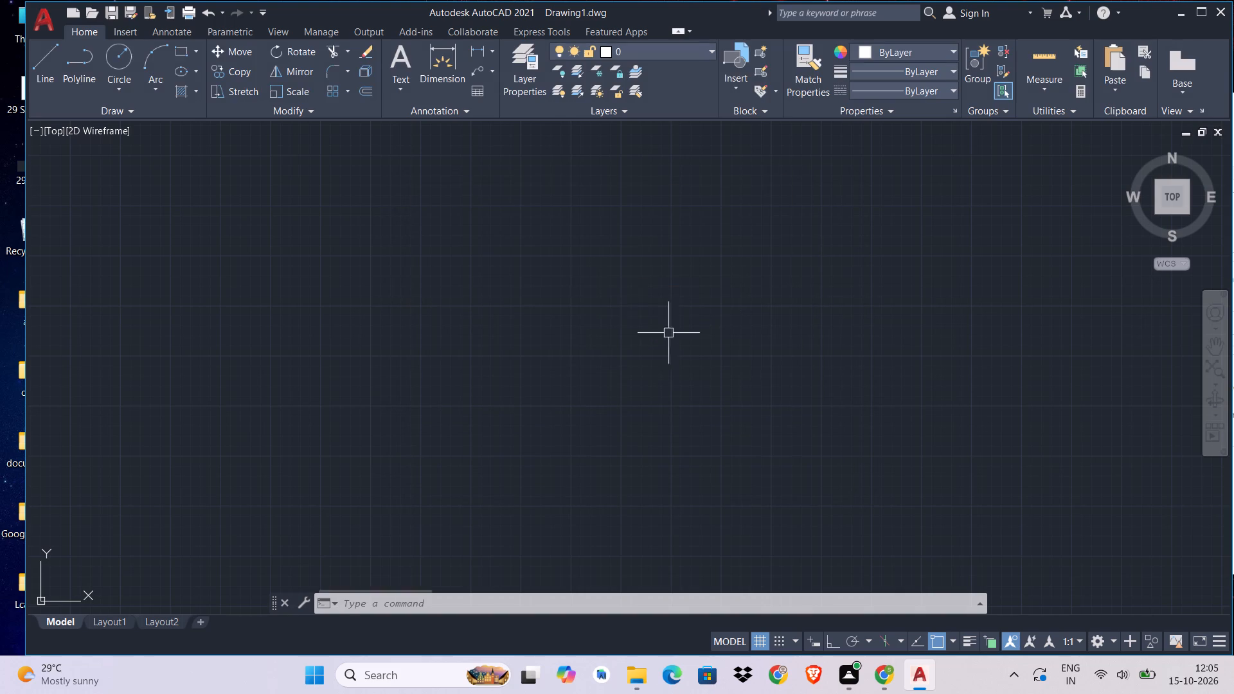
# Turn on Ortho mode for drawing straight horizontal and vertical lines.
pyautogui.press('l')
pyautogui.press('space')
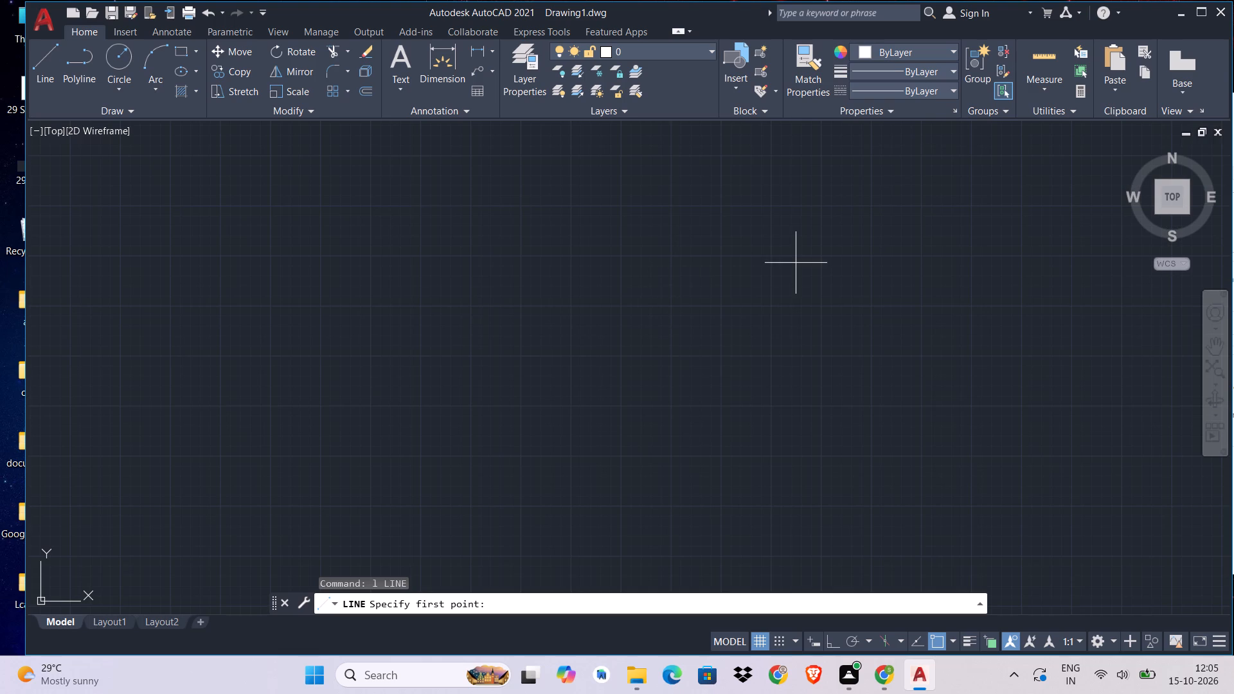
pyautogui.click(827, 648)
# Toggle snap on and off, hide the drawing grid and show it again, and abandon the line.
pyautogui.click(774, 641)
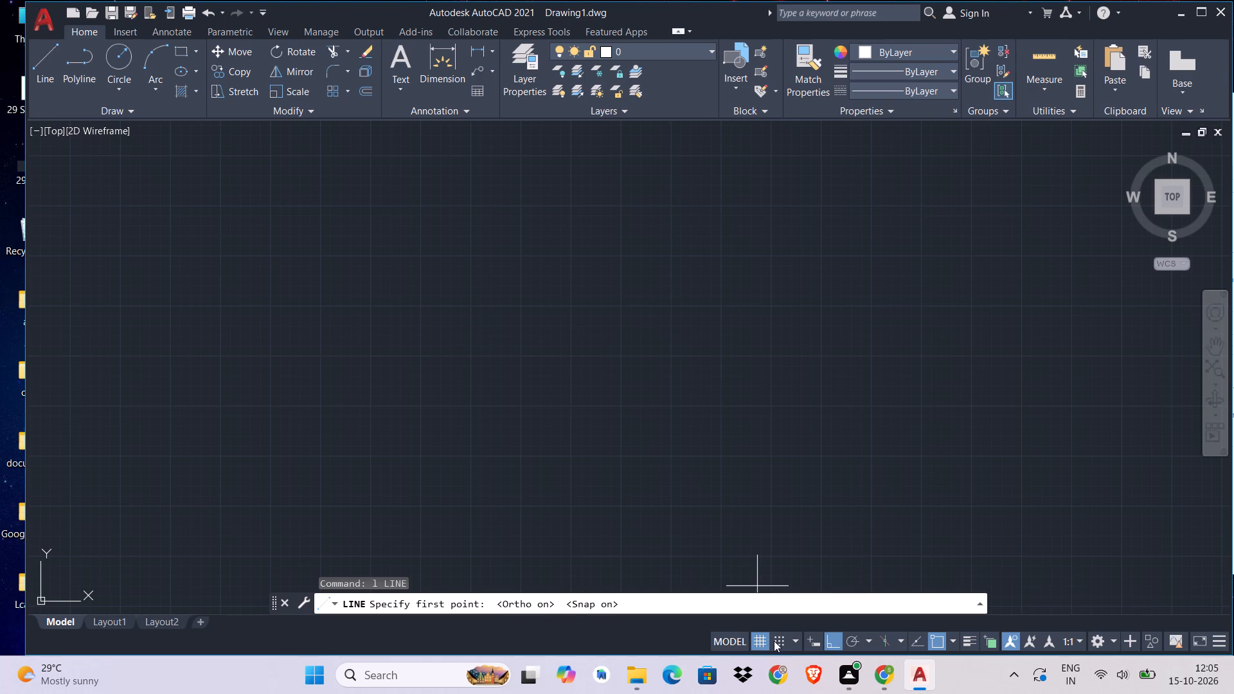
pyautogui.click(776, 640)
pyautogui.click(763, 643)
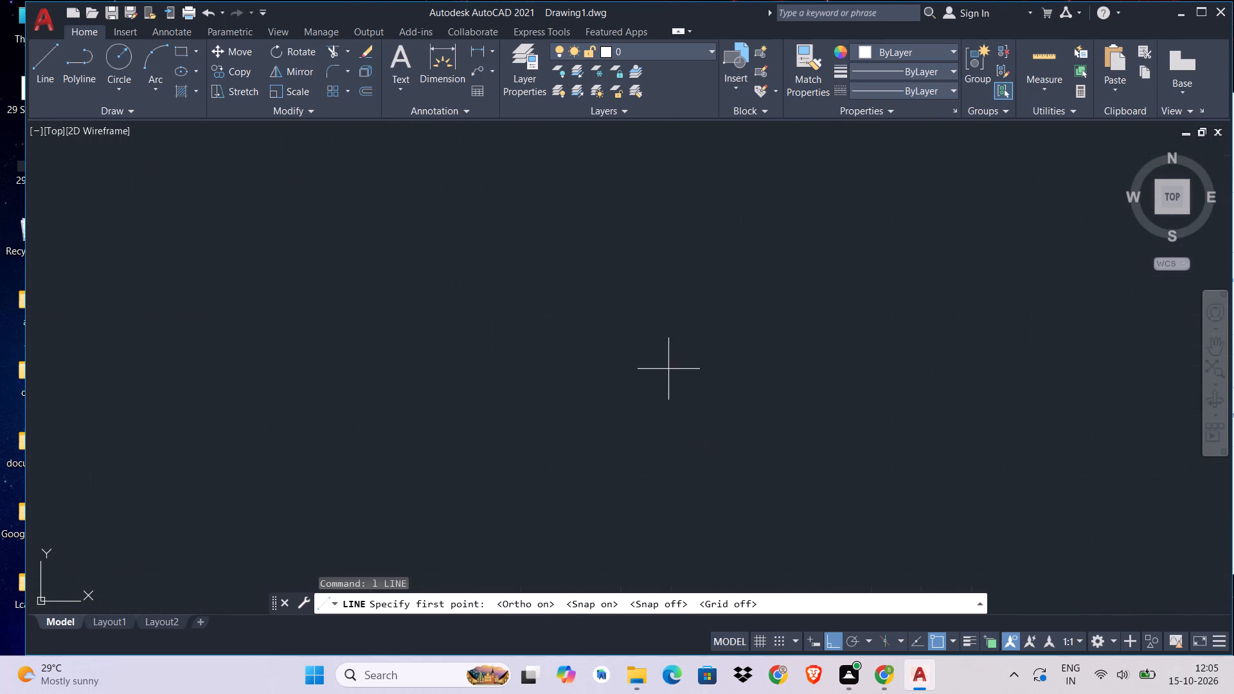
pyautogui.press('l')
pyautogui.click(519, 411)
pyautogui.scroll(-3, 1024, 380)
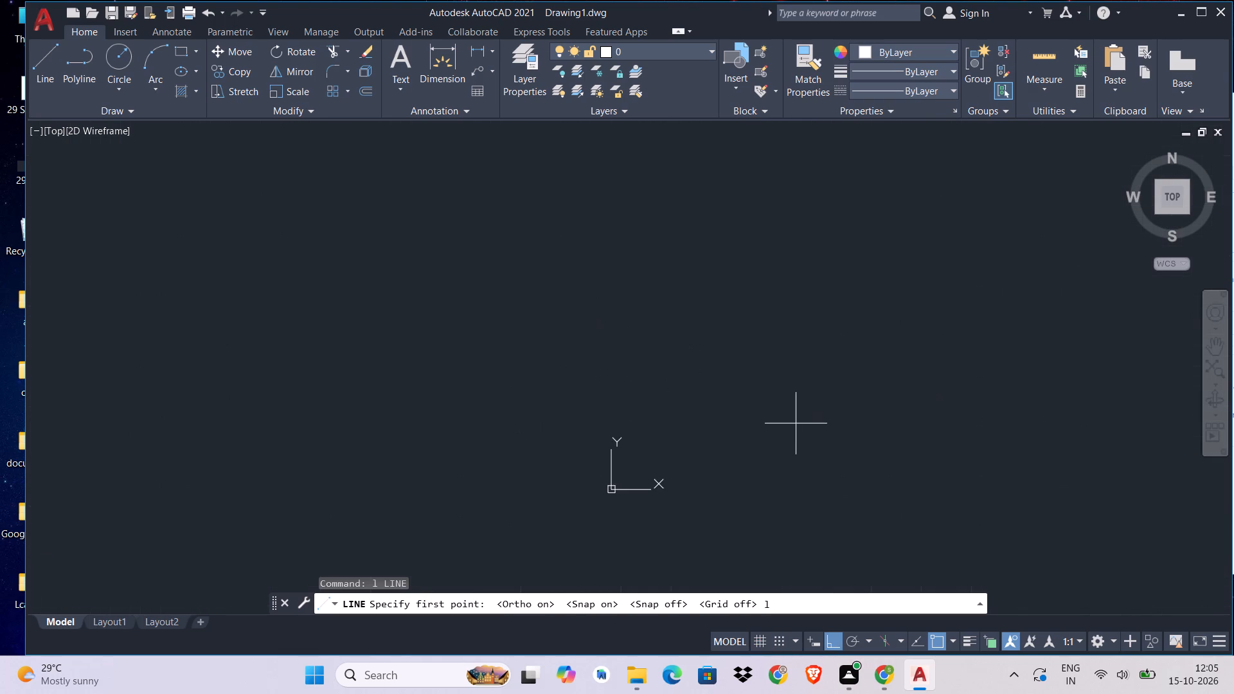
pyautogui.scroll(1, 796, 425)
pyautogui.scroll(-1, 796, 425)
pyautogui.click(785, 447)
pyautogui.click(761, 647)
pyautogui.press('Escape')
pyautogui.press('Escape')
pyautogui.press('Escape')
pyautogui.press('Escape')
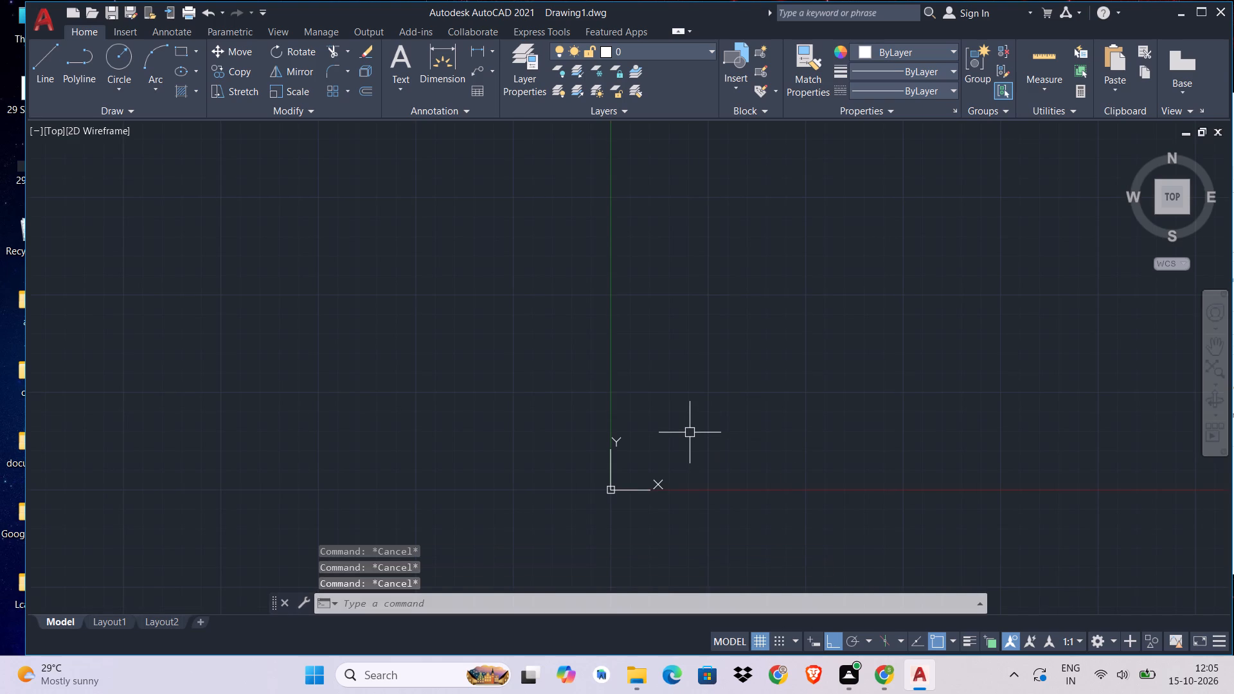
# Draw a horizontal line about 3724 units long, starting just above and beyond the origin.
pyautogui.press('l')
pyautogui.press('space')
pyautogui.click(648, 435)
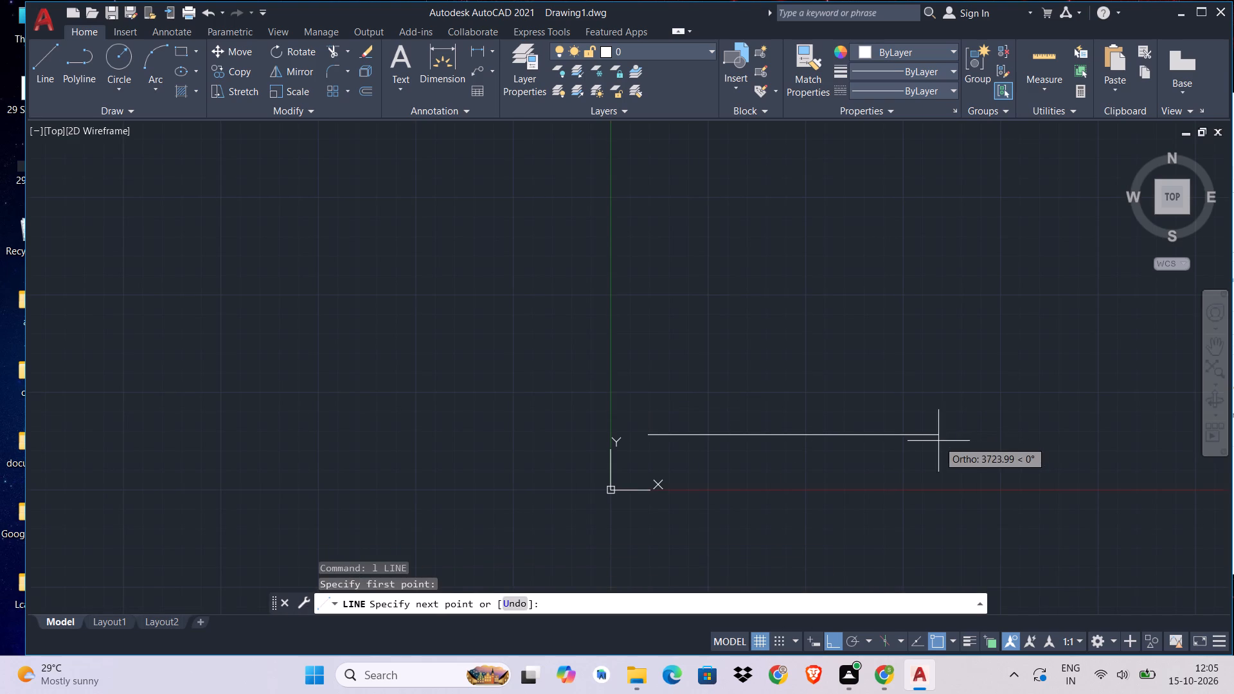
pyautogui.click(938, 441)
pyautogui.press('Escape')
# Draw a vertical line upward from the left end of the horizontal line to form an L-shaped corner.
pyautogui.write('l')
pyautogui.press('space')
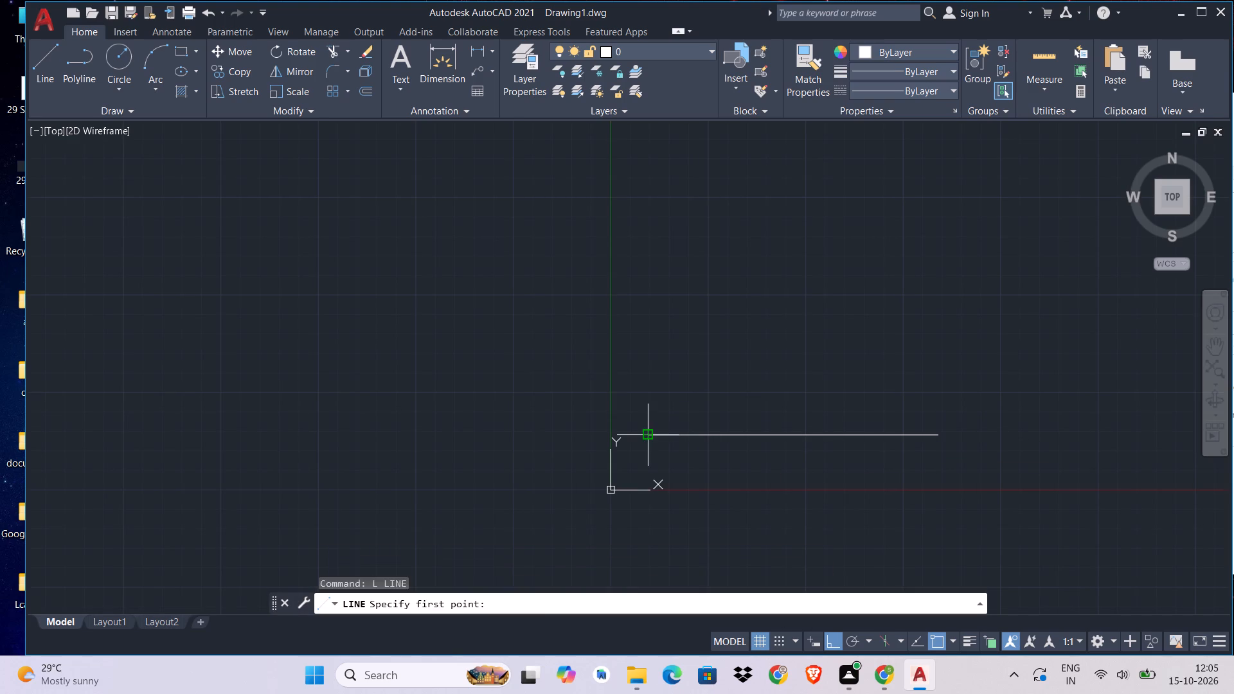
pyautogui.click(652, 439)
pyautogui.click(652, 253)
pyautogui.scroll(3, 663, 438)
pyautogui.press('Escape')
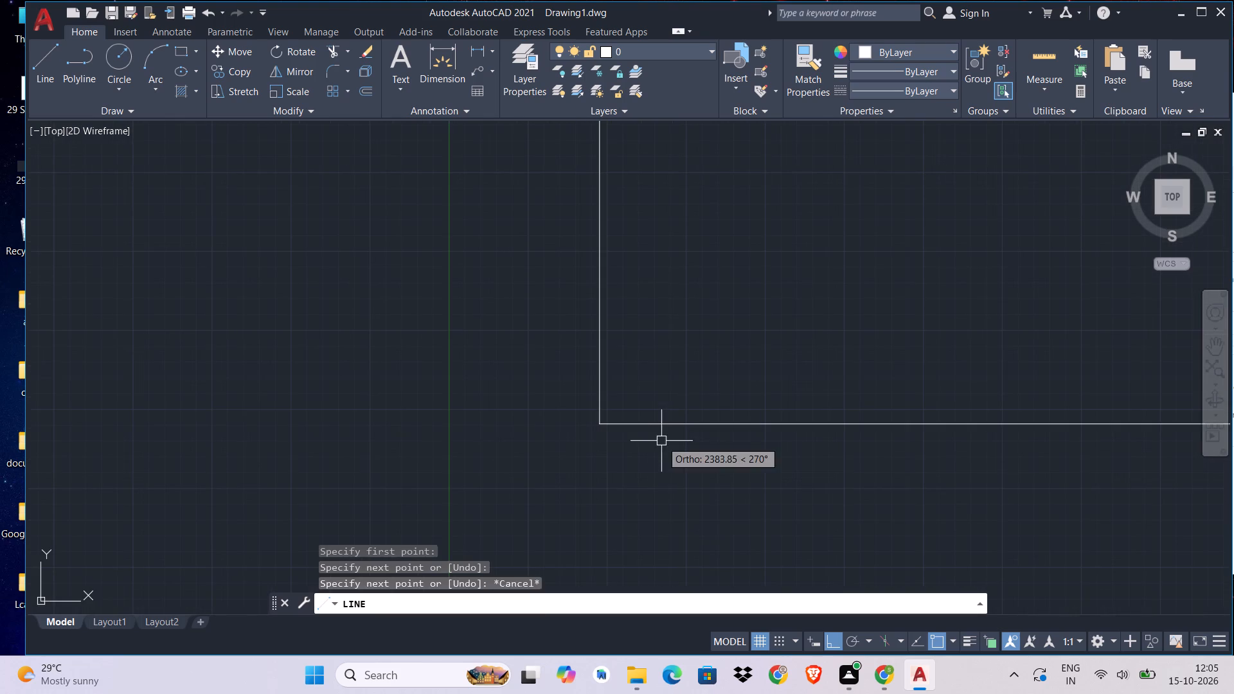
pyautogui.press('Escape')
# Offset the vertical and horizontal lines by 0.23 toward the inside of the corner.
pyautogui.write('o 0.')
pyautogui.write('23')
pyautogui.press('Return')
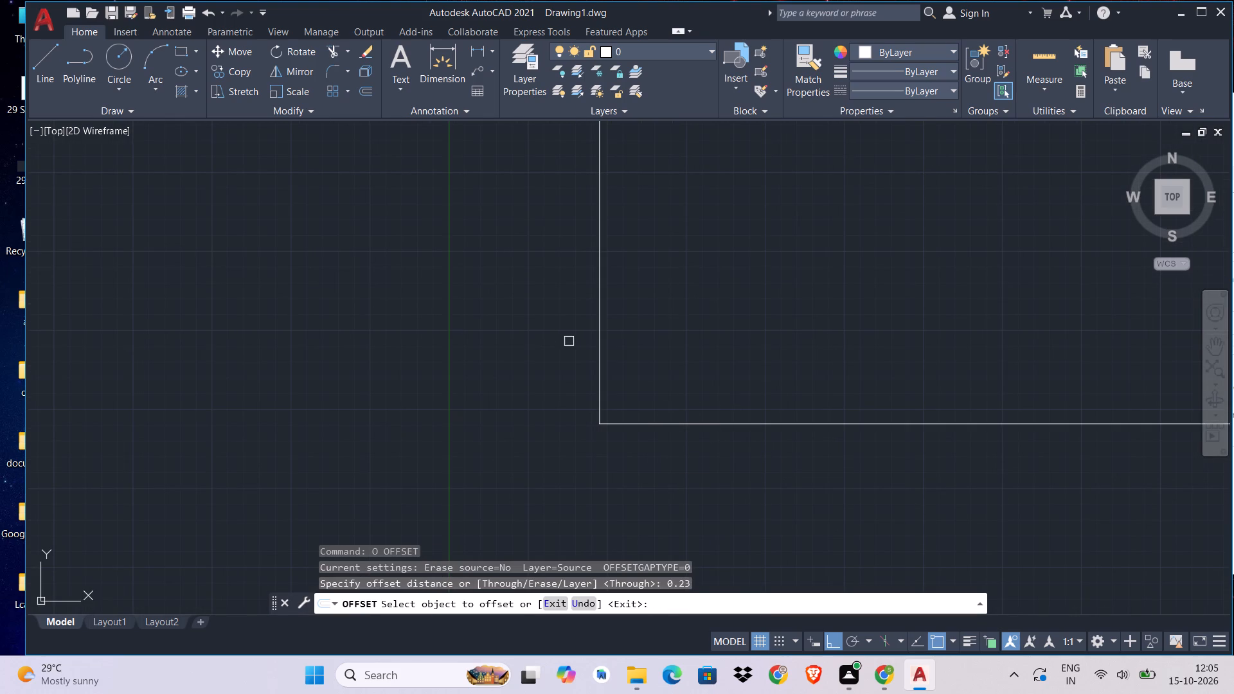
pyautogui.click(598, 351)
pyautogui.click(759, 343)
pyautogui.click(614, 421)
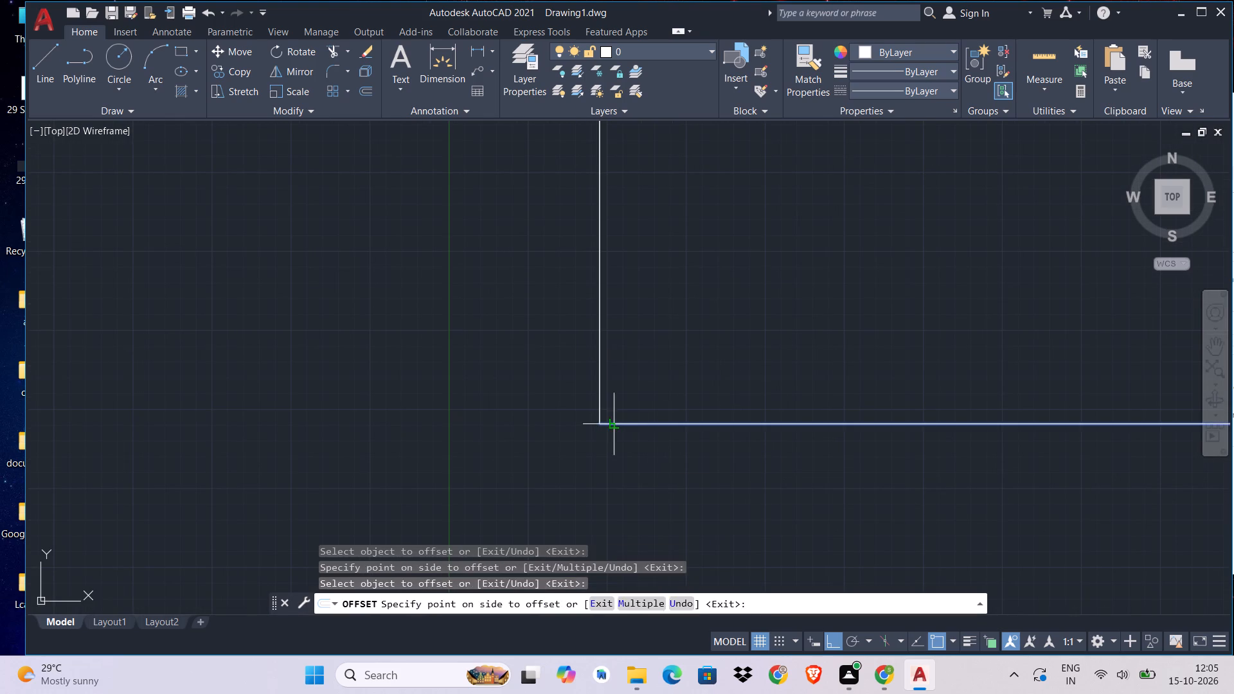
pyautogui.click(633, 360)
# Examine the corner at close range to check the spacing of the offset wall lines.
pyautogui.scroll(-3, 621, 436)
pyautogui.scroll(3, 611, 433)
pyautogui.scroll(-1, 608, 415)
pyautogui.scroll(3, 608, 415)
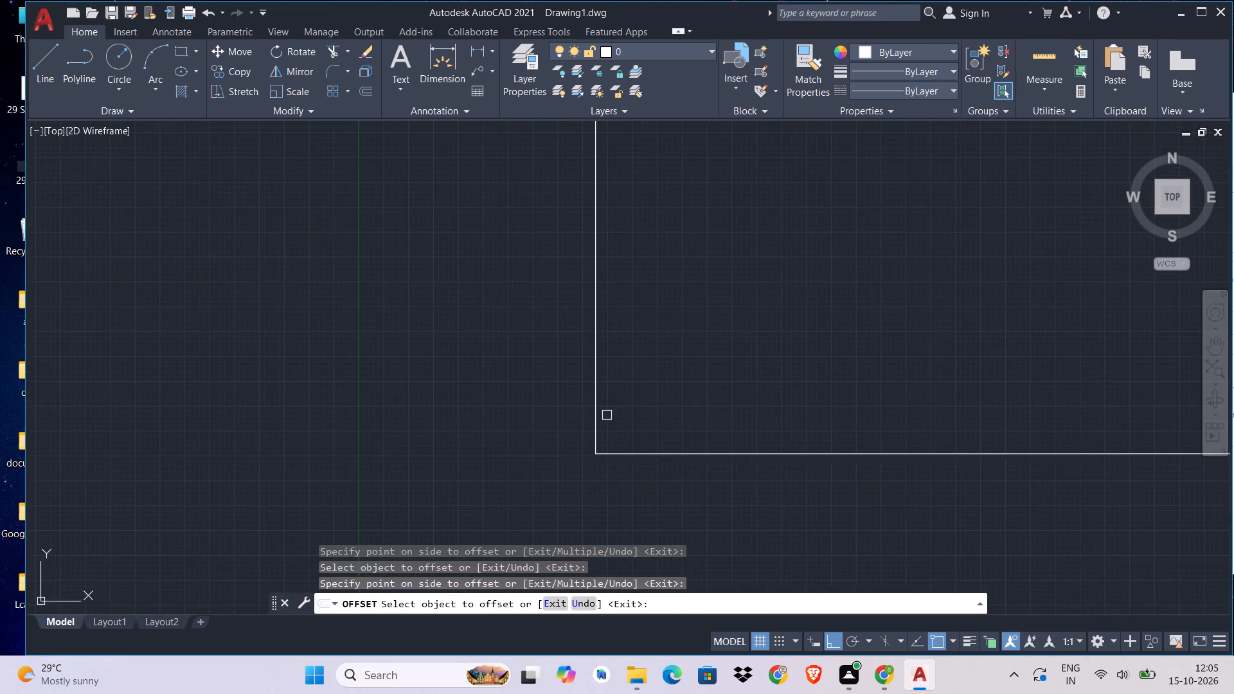
pyautogui.scroll(-1, 615, 441)
pyautogui.scroll(4, 616, 445)
pyautogui.moveTo(594, 475); pyautogui.dragTo(674, 396, button='middle')
pyautogui.scroll(1, 677, 406)
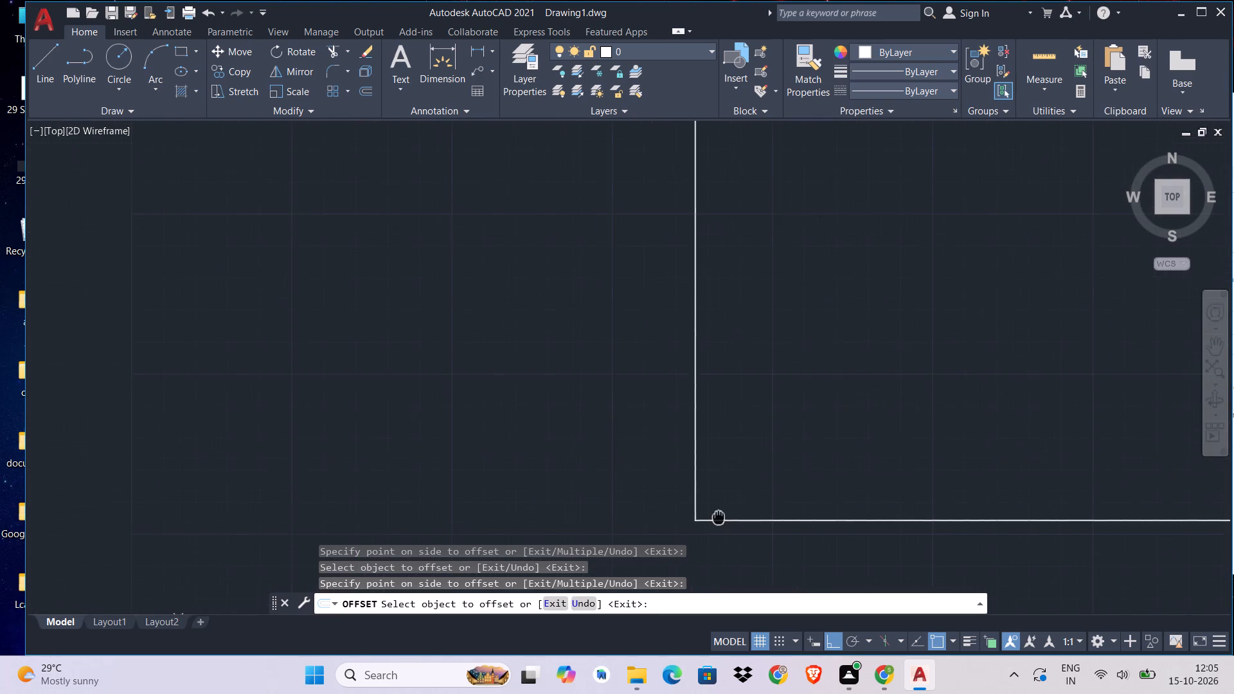
pyautogui.scroll(1, 674, 396)
pyautogui.moveTo(674, 396); pyautogui.dragTo(673, 393, button='middle')
pyautogui.scroll(1, 545, 342)
pyautogui.scroll(-1, 545, 342)
pyautogui.scroll(3, 545, 342)
pyautogui.scroll(-1, 545, 342)
pyautogui.scroll(1, 545, 342)
pyautogui.scroll(2, 780, 375)
pyautogui.scroll(-1, 781, 375)
pyautogui.scroll(1, 783, 377)
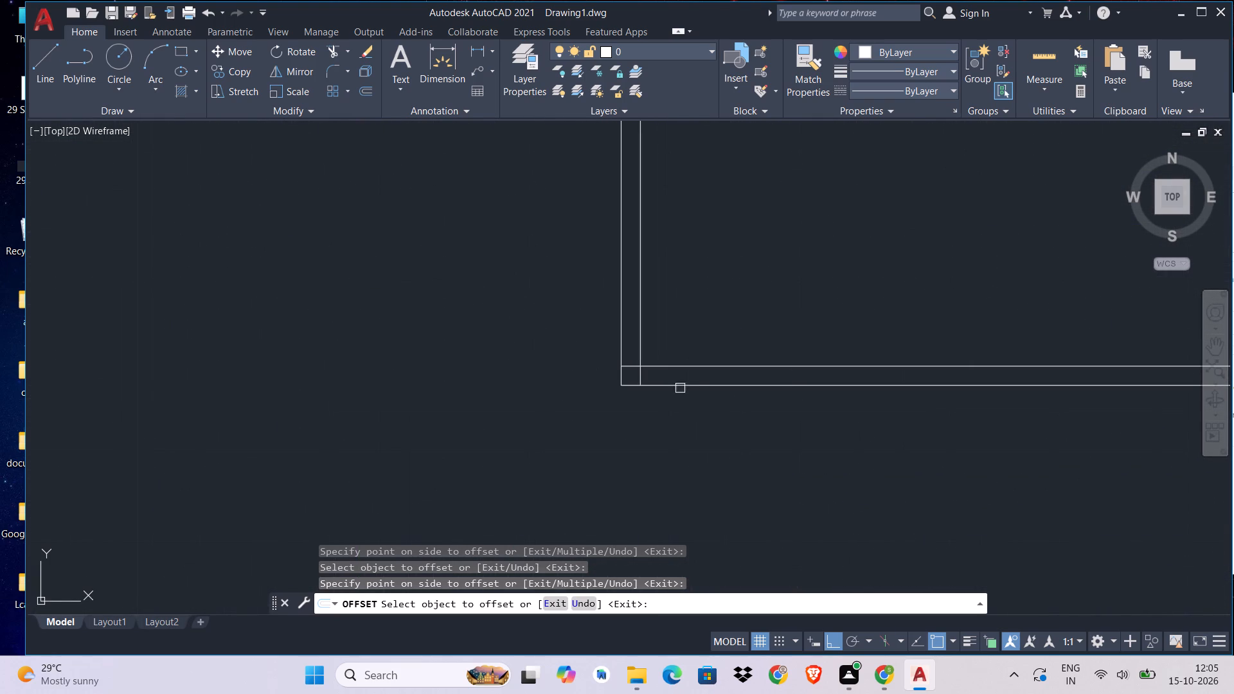
pyautogui.press('Escape')
pyautogui.press('Escape')
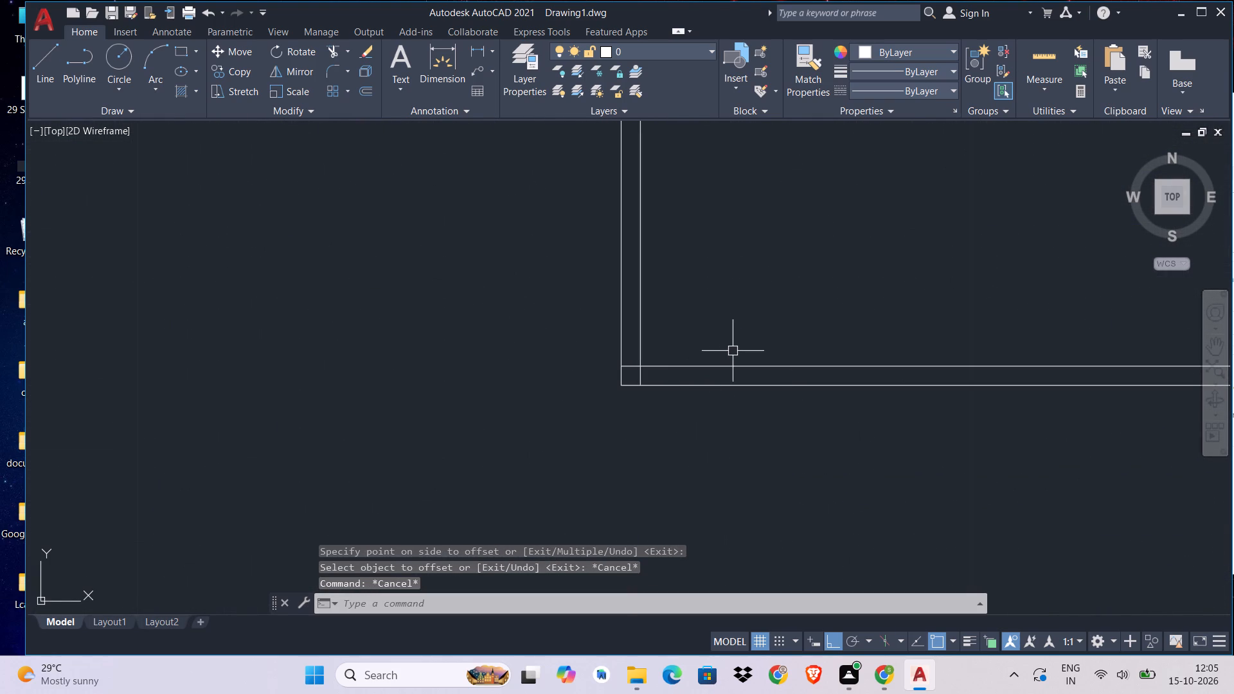
# Offset the inner vertical wall line by 4 to the right to set the first room's width.
pyautogui.press('Escape')
pyautogui.write('o 4')
pyautogui.press('space')
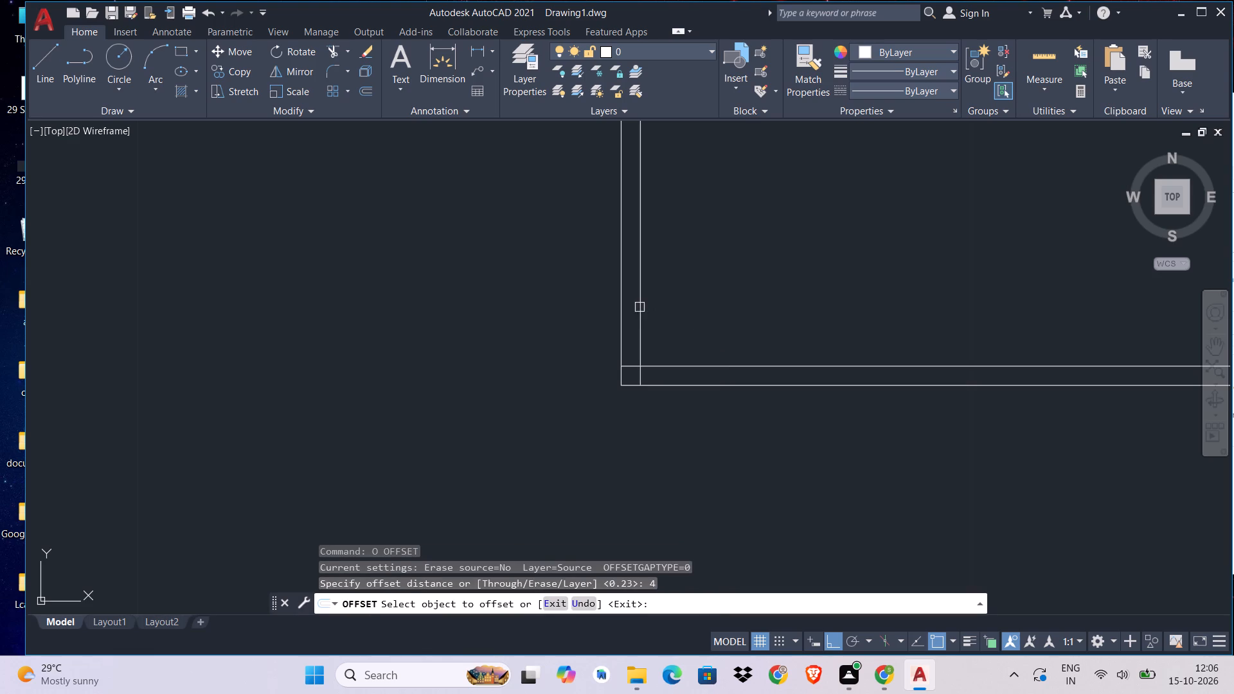
pyautogui.click(639, 307)
pyautogui.click(1088, 308)
pyautogui.press('Escape')
pyautogui.press('Escape')
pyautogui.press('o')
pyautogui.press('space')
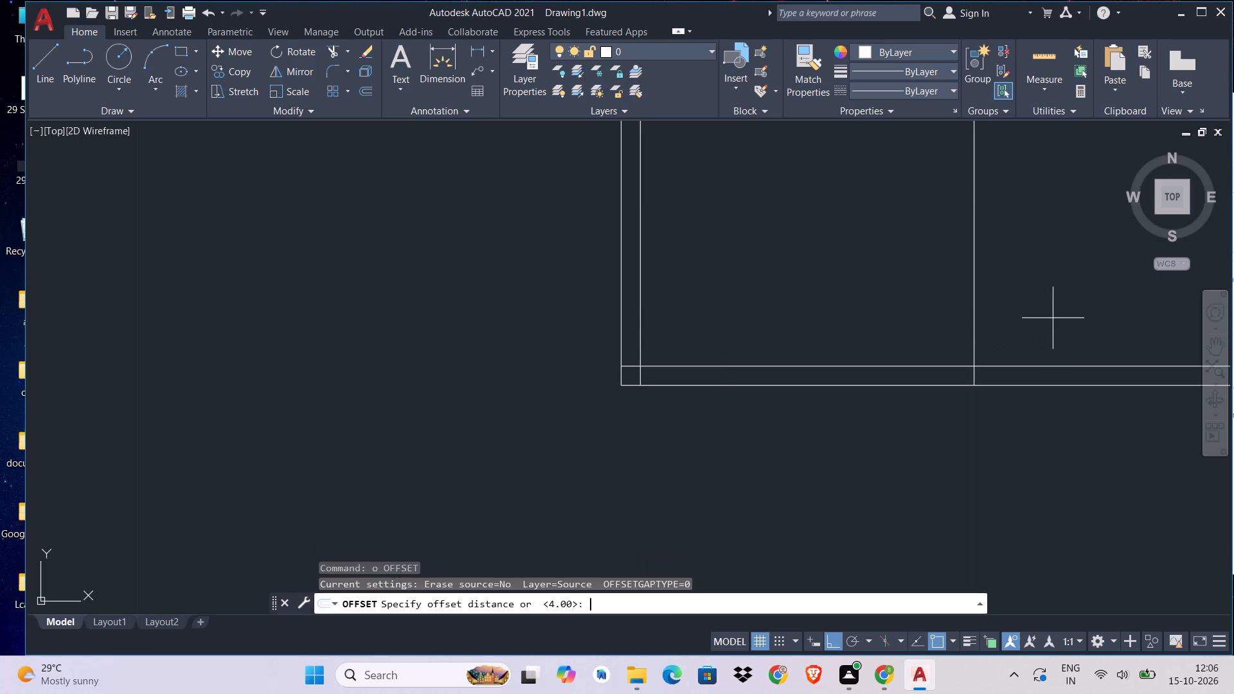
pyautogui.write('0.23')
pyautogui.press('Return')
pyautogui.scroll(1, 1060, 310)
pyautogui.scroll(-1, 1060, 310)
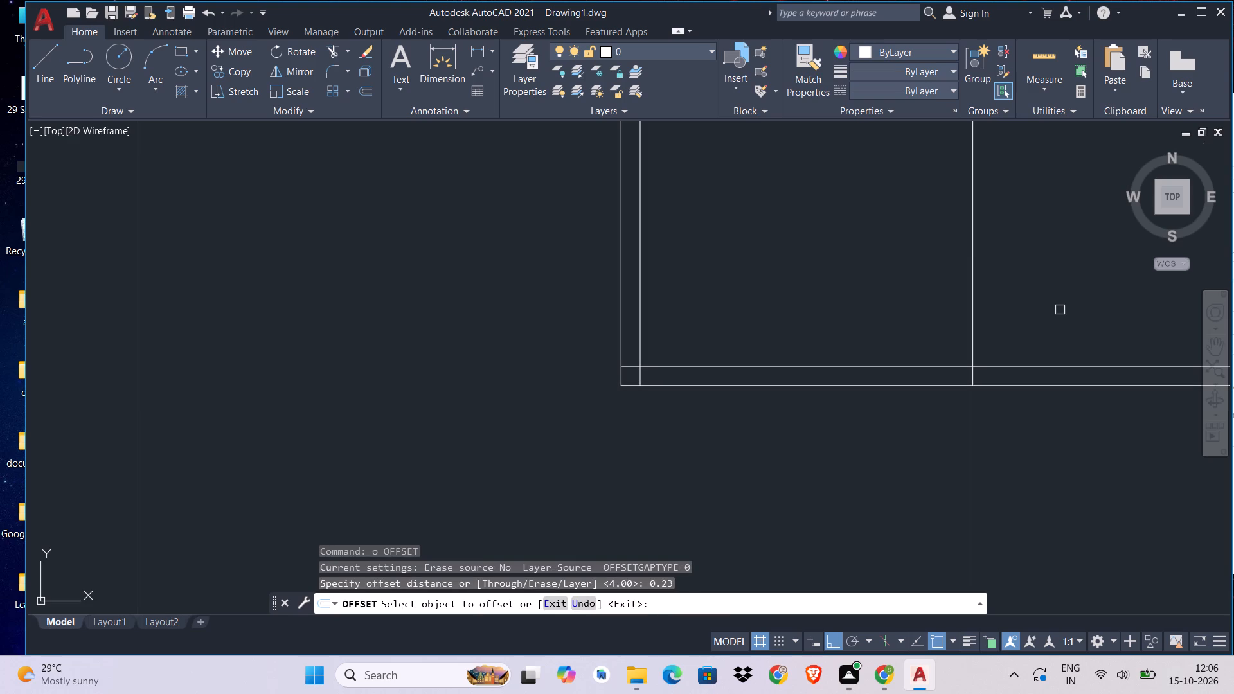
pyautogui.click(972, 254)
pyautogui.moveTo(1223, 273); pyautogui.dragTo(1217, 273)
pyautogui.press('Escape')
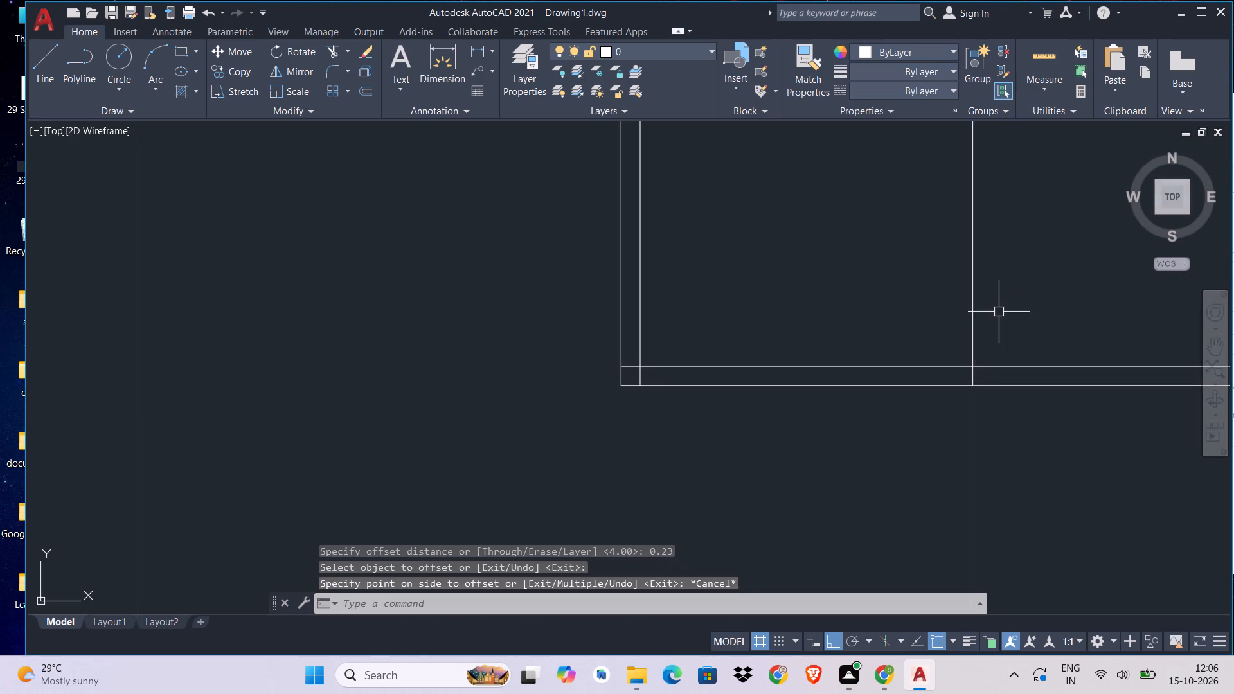
# Offset the first room's right-hand vertical line by 0.23 to the right to give that wall its thickness.
pyautogui.moveTo(965, 325); pyautogui.dragTo(922, 331, button='middle')
pyautogui.press('o')
pyautogui.press('space')
pyautogui.press('0')
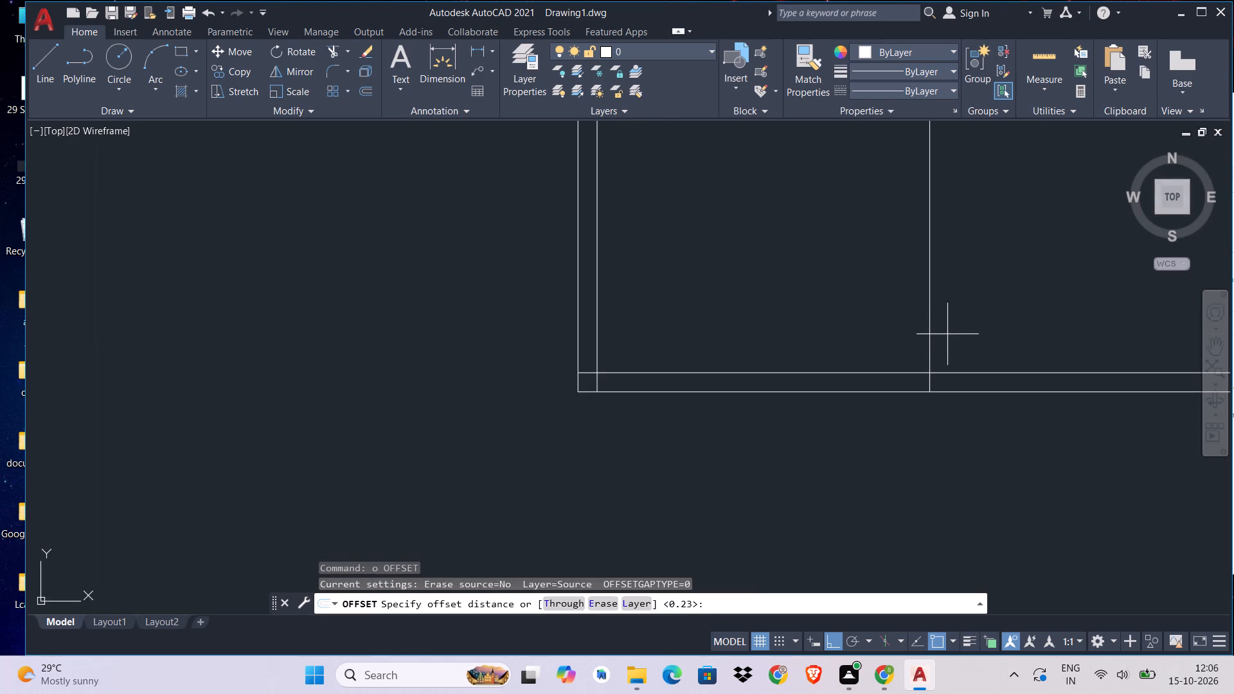
pyautogui.press('.')
pyautogui.press('2')
pyautogui.press('3')
pyautogui.press('space')
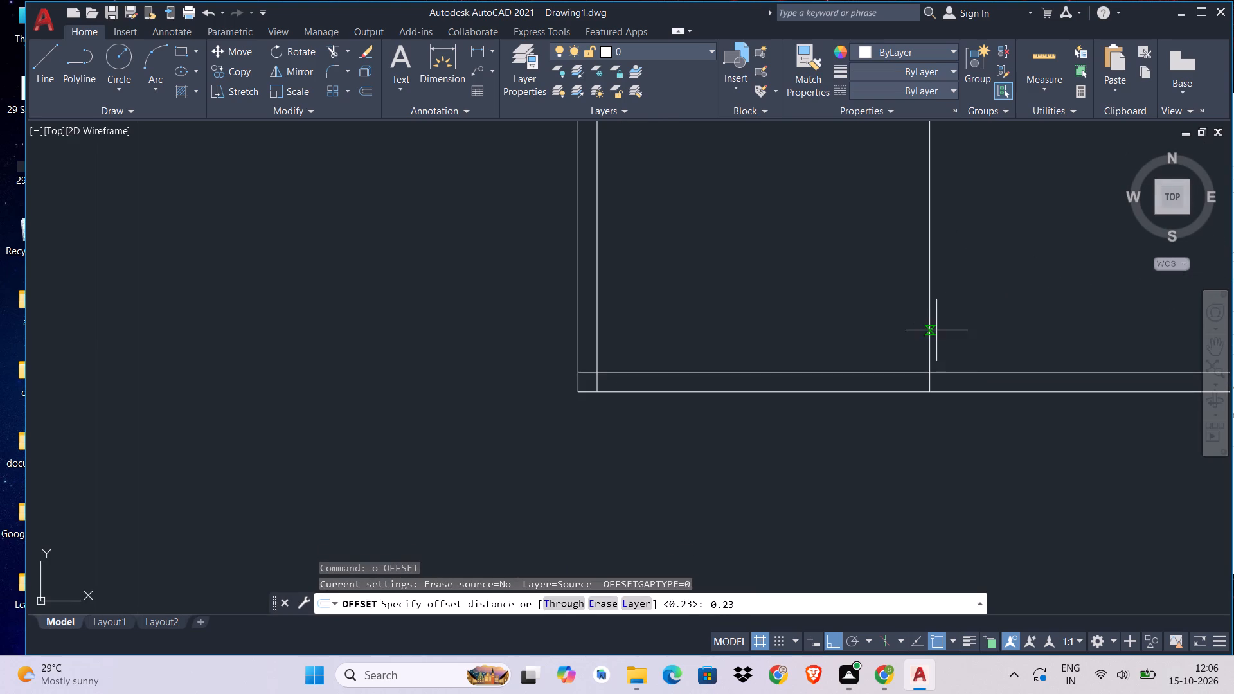
pyautogui.click(929, 347)
pyautogui.click(958, 343)
pyautogui.press('Escape')
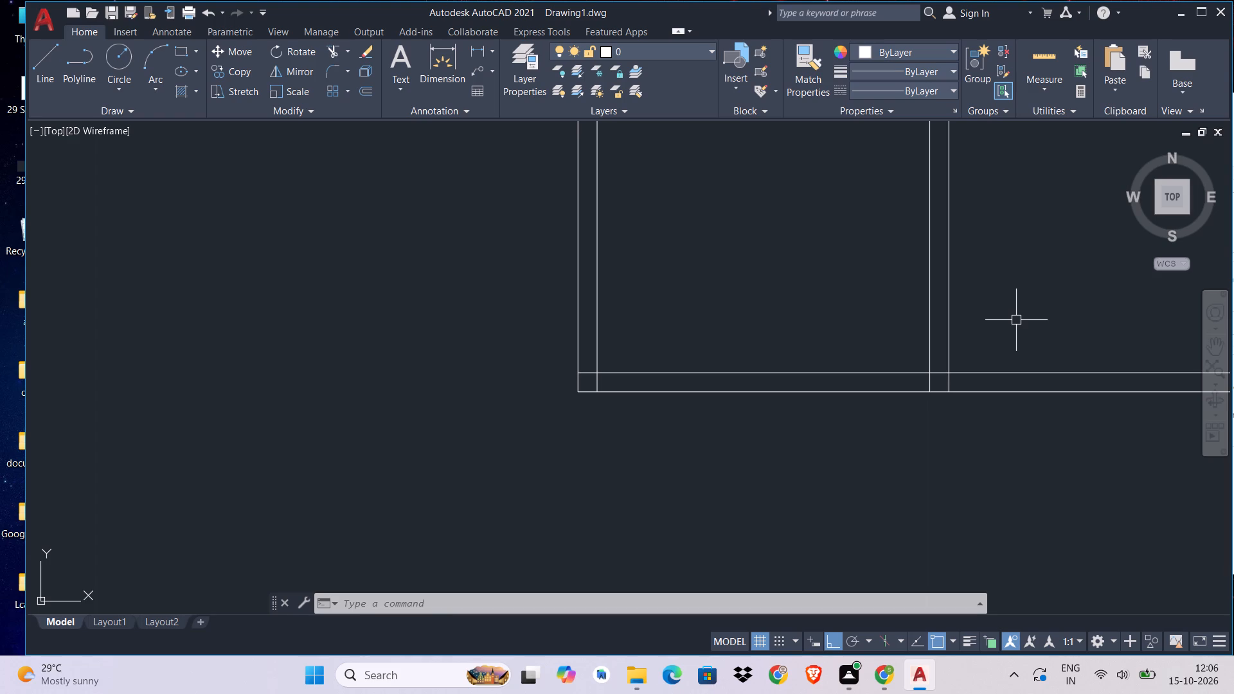
# Offset the rightmost vertical wall line by 2 to the right to set the second room's width.
pyautogui.moveTo(831, 398); pyautogui.dragTo(567, 367, button='middle')
pyautogui.press('Escape')
pyautogui.press('Escape')
pyautogui.press('o')
pyautogui.press('space')
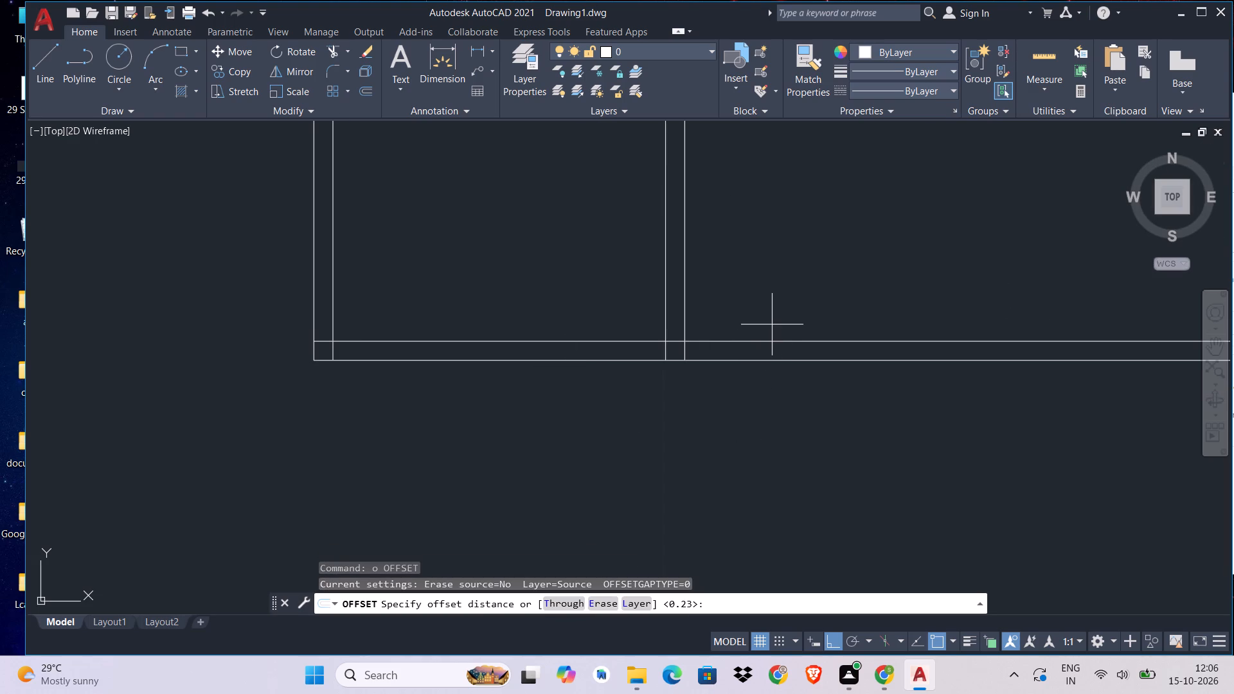
pyautogui.press('2')
pyautogui.press('space')
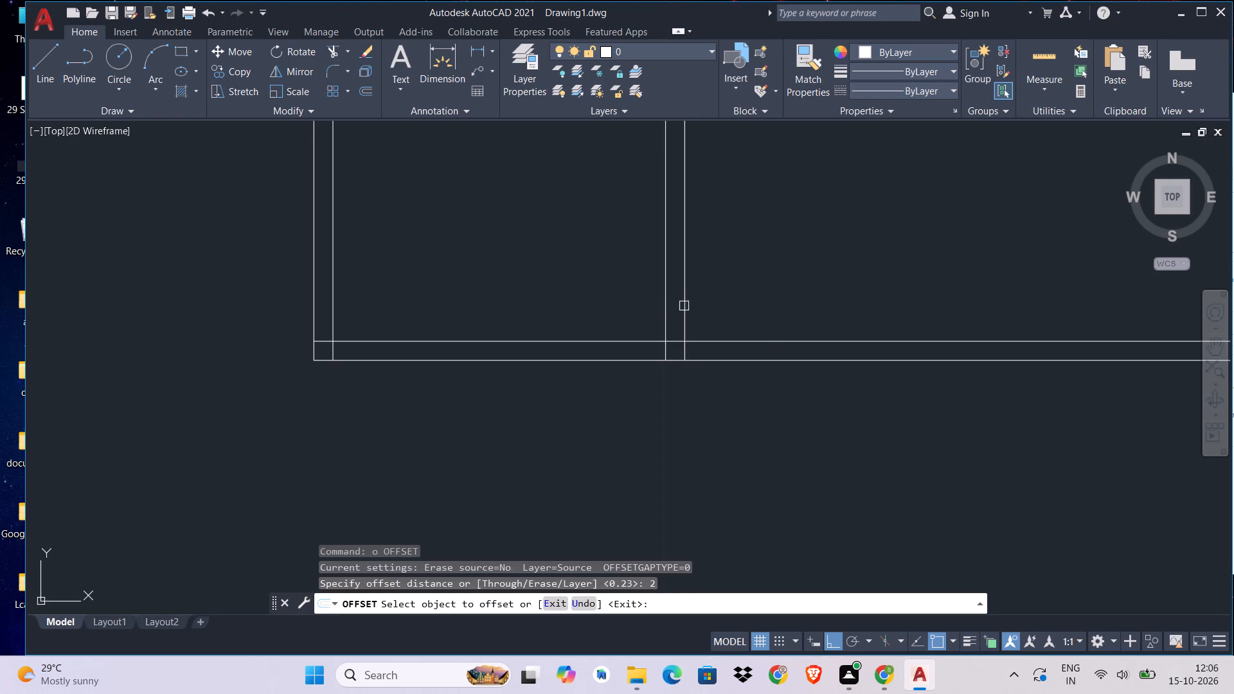
pyautogui.click(684, 306)
pyautogui.click(917, 325)
pyautogui.press('Escape')
pyautogui.press('`')
pyautogui.press('Escape')
pyautogui.press('Escape')
pyautogui.press('Escape')
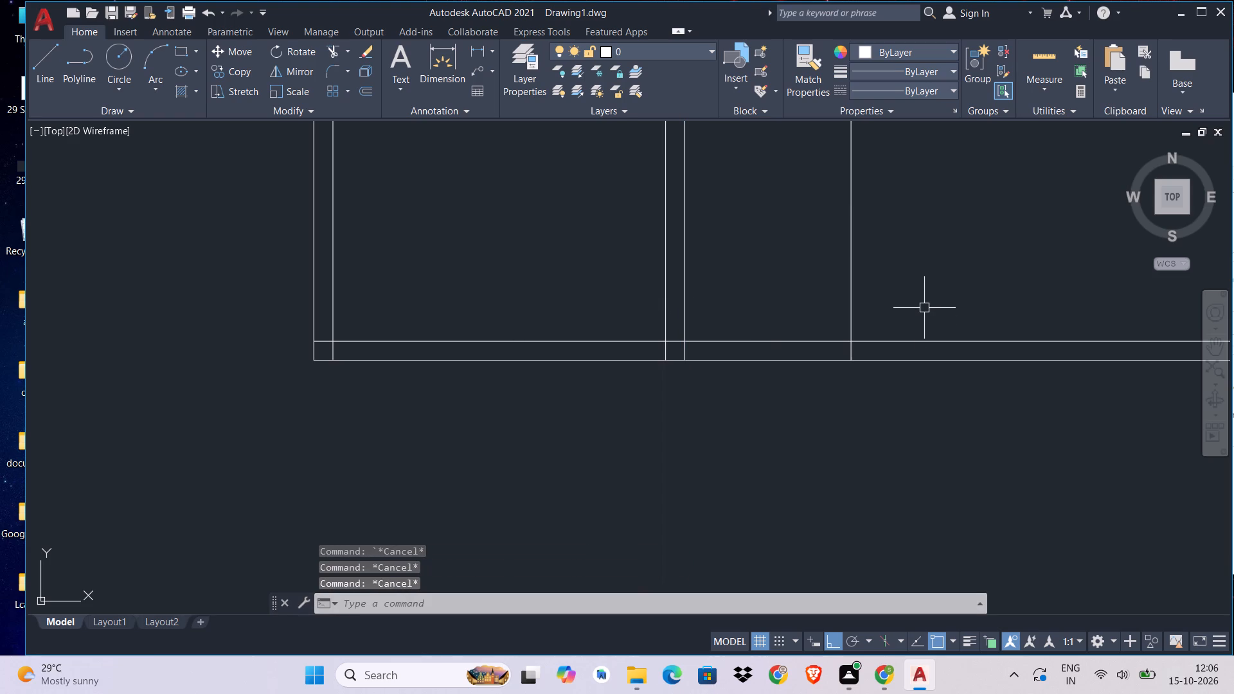
# Offset the second room's right-hand vertical line by 0.23 to the right to form the wall thickness.
pyautogui.press('o')
pyautogui.press('space')
pyautogui.write('0.')
pyautogui.write('23')
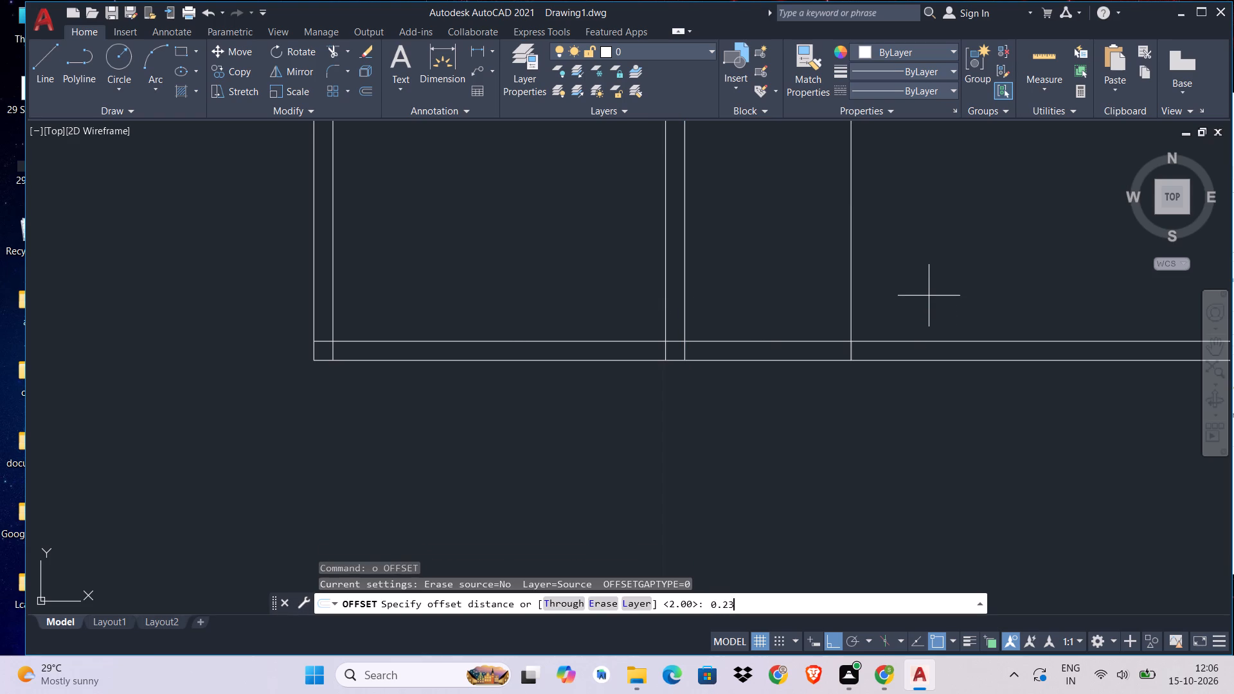
pyautogui.press('space')
pyautogui.click(851, 300)
pyautogui.click(920, 298)
pyautogui.press('Escape')
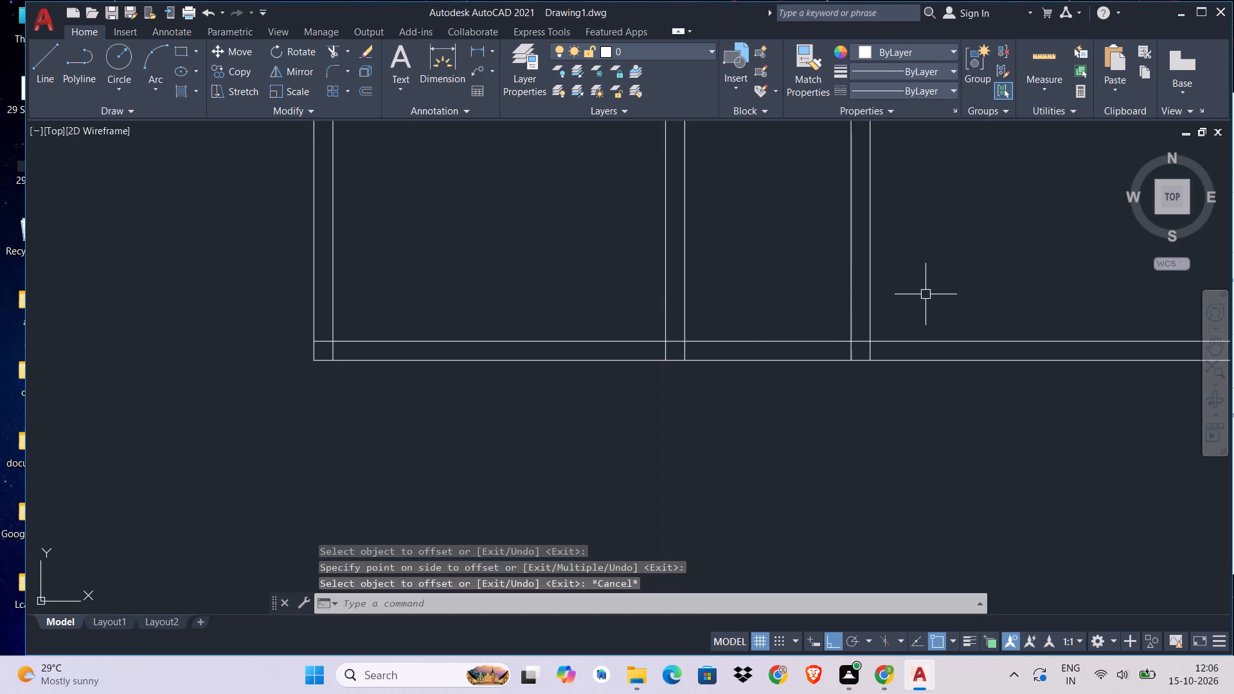
# Offset the rightmost vertical wall line by 3 to the right to set the third room's width.
pyautogui.press('o')
pyautogui.press('space')
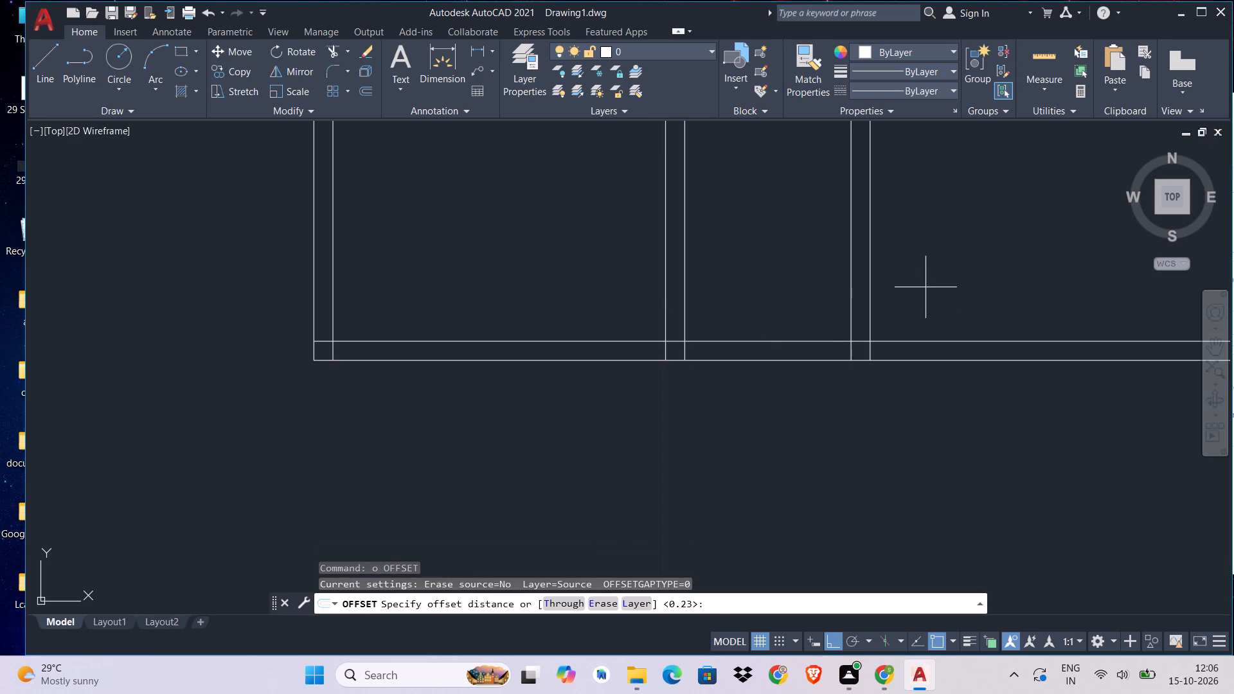
pyautogui.press('3')
pyautogui.press('space')
pyautogui.click(869, 290)
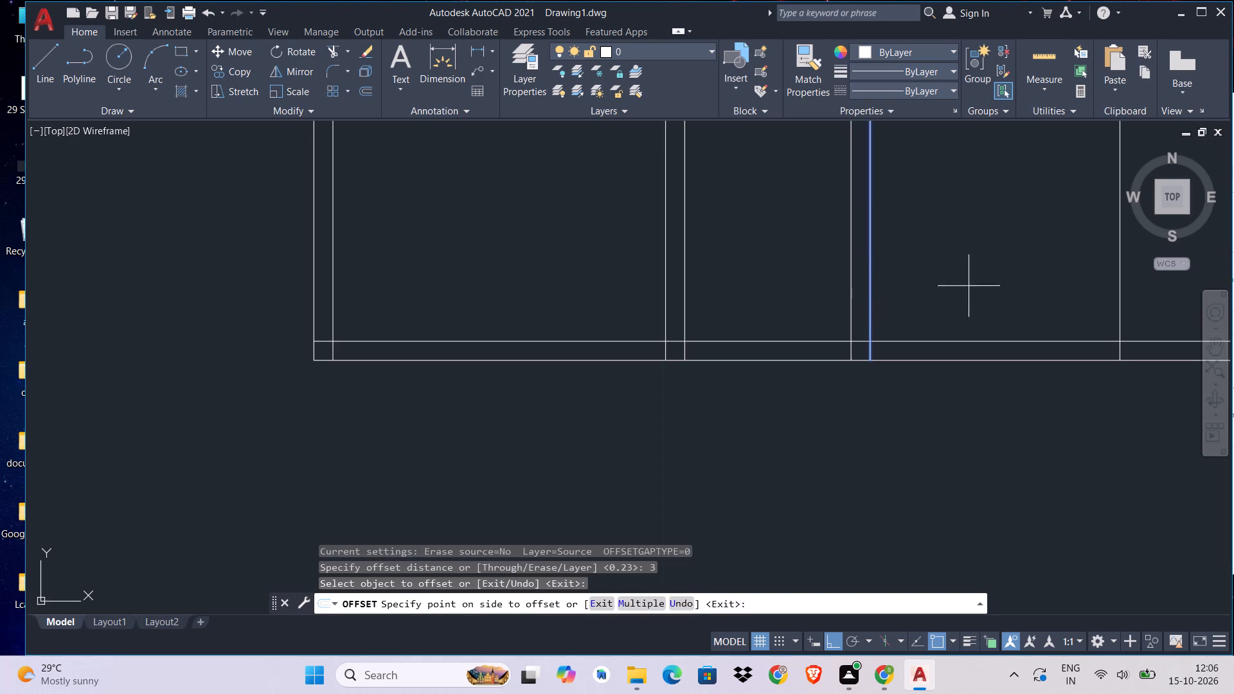
pyautogui.click(1057, 286)
pyautogui.press('Escape')
pyautogui.press('Escape')
pyautogui.press('Escape')
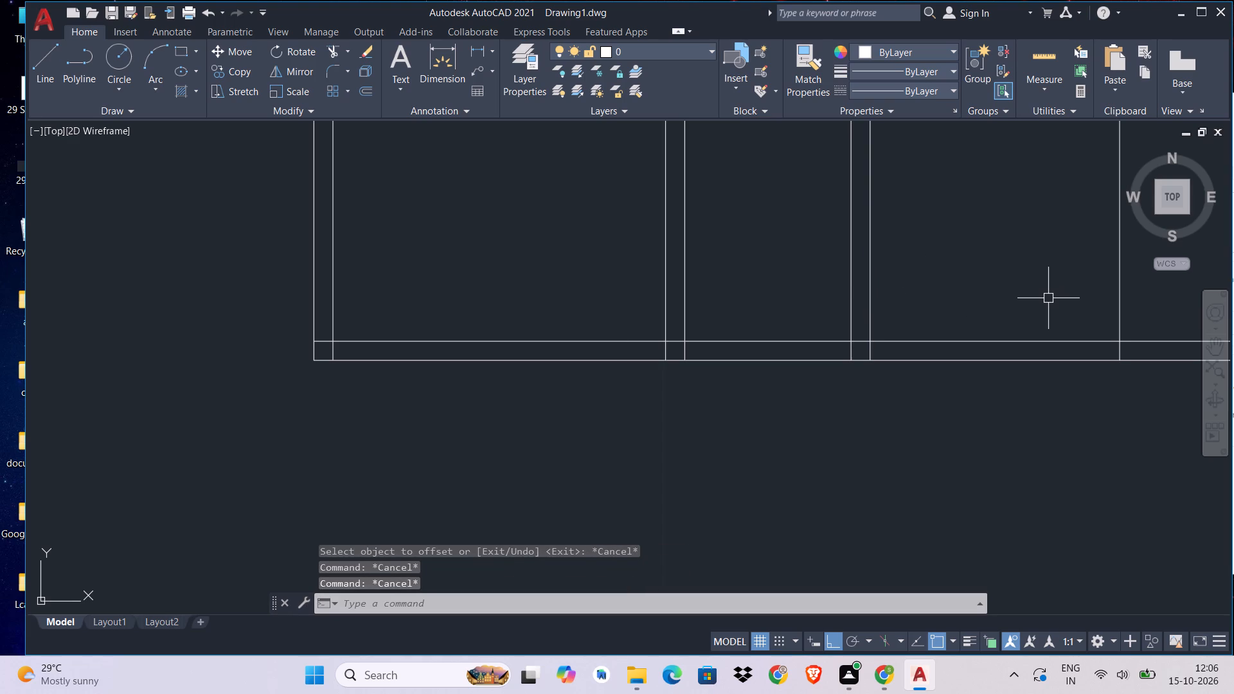
# Offset the third room's right-hand vertical line by 0.23 to the right to form the wall thickness.
pyautogui.press('o')
pyautogui.press('space')
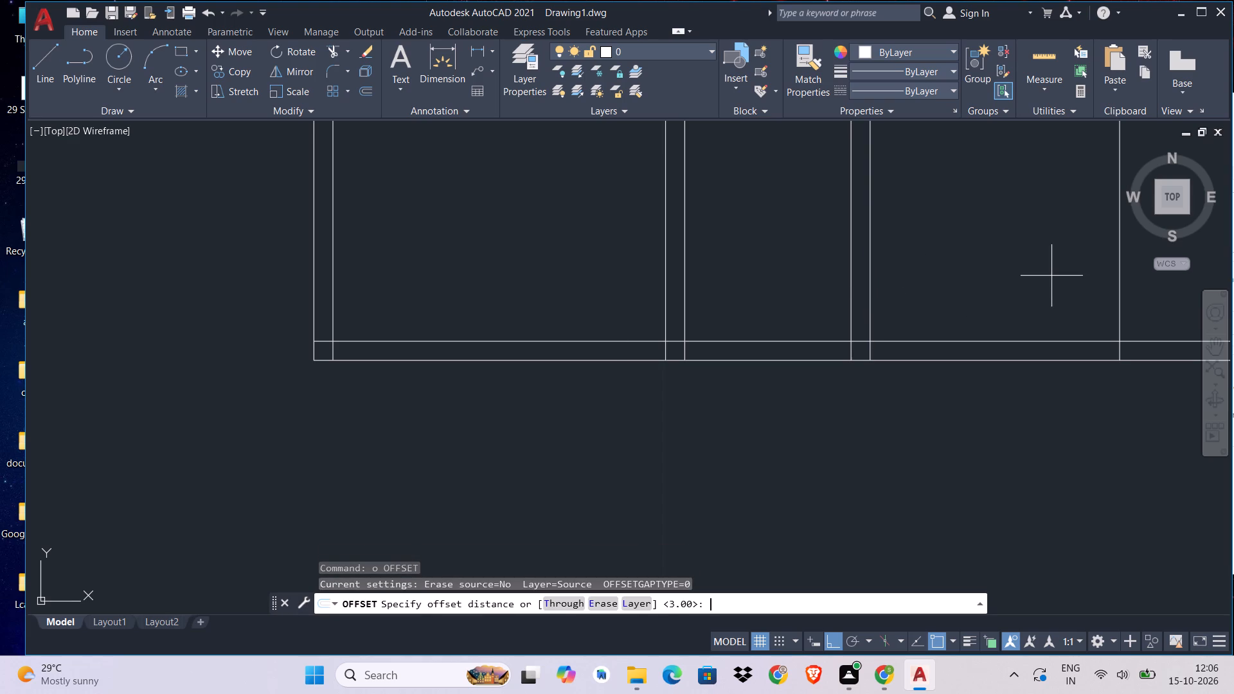
pyautogui.write('0.23')
pyautogui.press('space')
pyautogui.moveTo(1080, 292); pyautogui.dragTo(724, 328, button='middle')
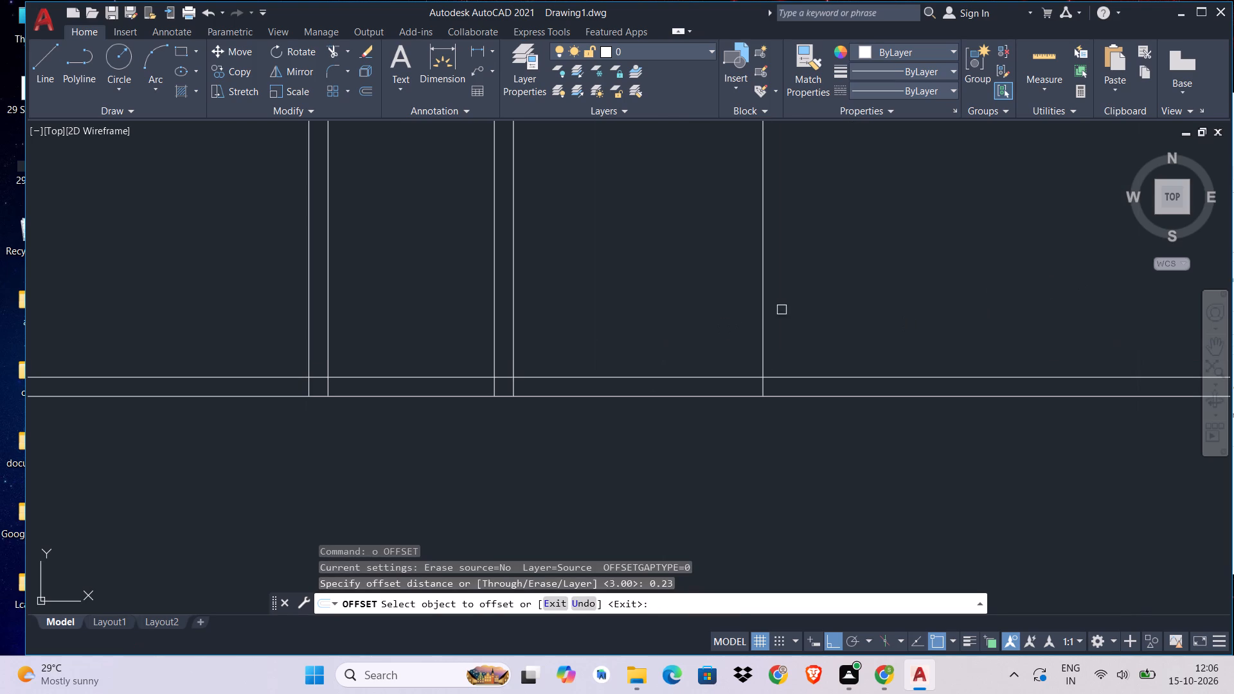
pyautogui.click(764, 321)
pyautogui.click(883, 321)
pyautogui.press('Escape')
# Trim the two bottom horizontal wall lines where they extend past the rightmost vertical wall.
pyautogui.press('t')
pyautogui.press('r')
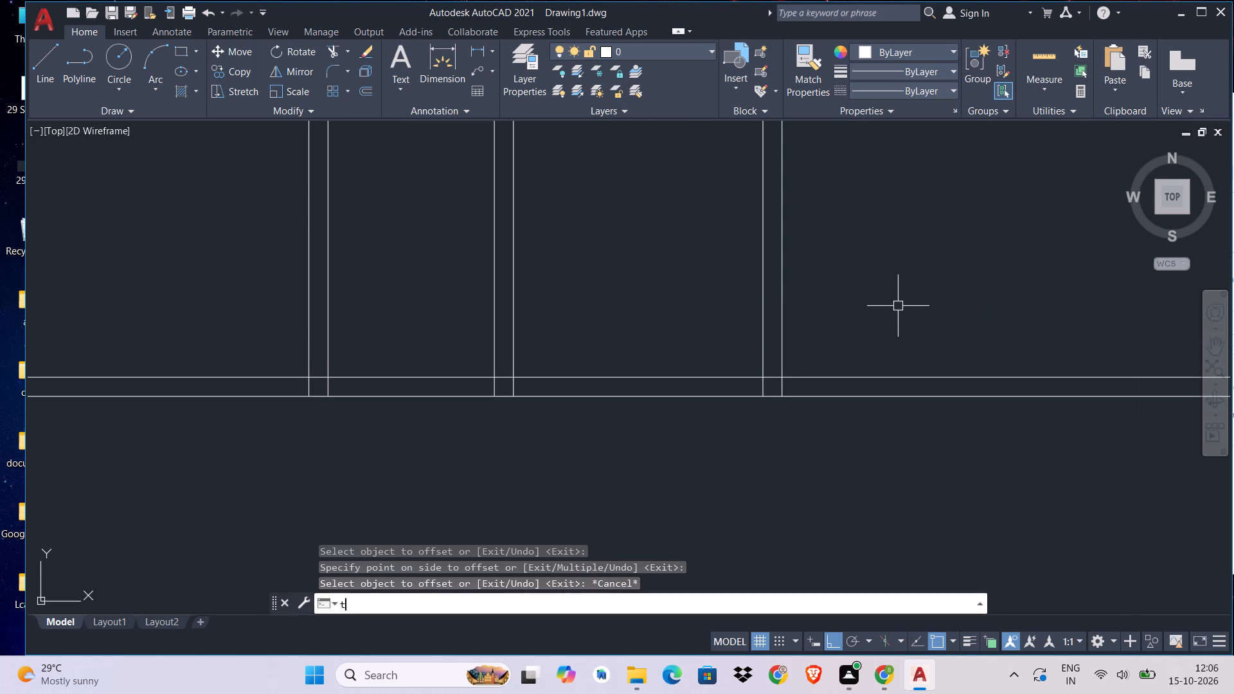
pyautogui.press('space')
pyautogui.click(900, 290)
pyautogui.click(900, 481)
pyautogui.scroll(1, 909, 443)
pyautogui.moveTo(713, 386); pyautogui.dragTo(868, 435, button='middle')
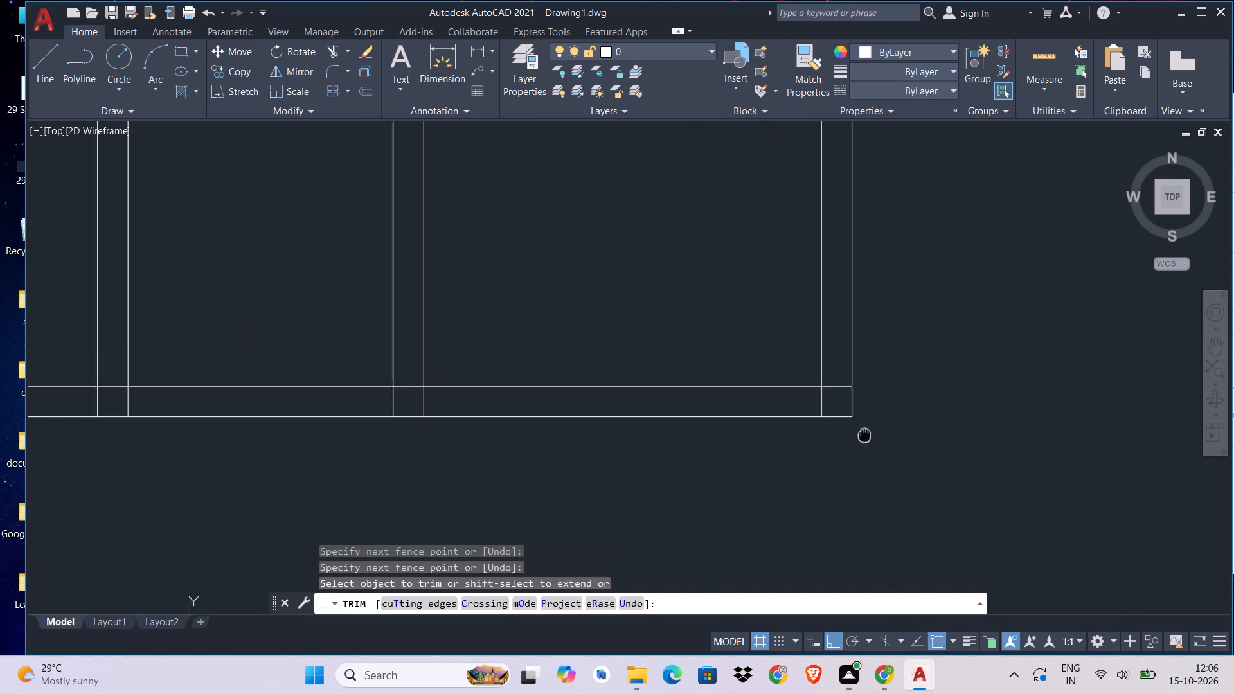
pyautogui.moveTo(868, 435); pyautogui.dragTo(871, 435, button='middle')
pyautogui.scroll(-1, 876, 435)
pyautogui.scroll(3, 888, 435)
pyautogui.scroll(-1, 841, 391)
pyautogui.scroll(1, 843, 391)
pyautogui.scroll(-2, 843, 391)
pyautogui.press('Escape')
pyautogui.press('Escape')
pyautogui.press('Escape')
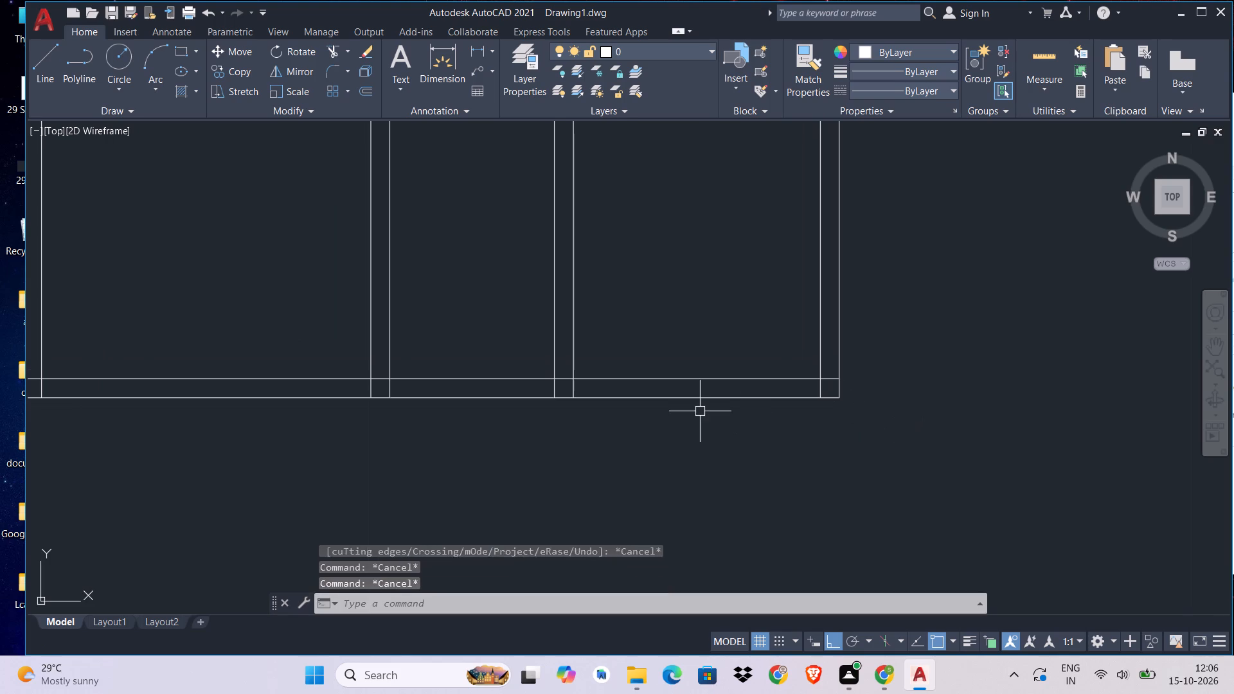
pyautogui.press('Escape')
# Offset the bottom wall's inner horizontal line by 3 upward to set the first row's room depth.
pyautogui.scroll(-2, 646, 403)
pyautogui.scroll(1, 646, 403)
pyautogui.moveTo(647, 403); pyautogui.dragTo(802, 498, button='middle')
pyautogui.press('Escape')
pyautogui.press('Escape')
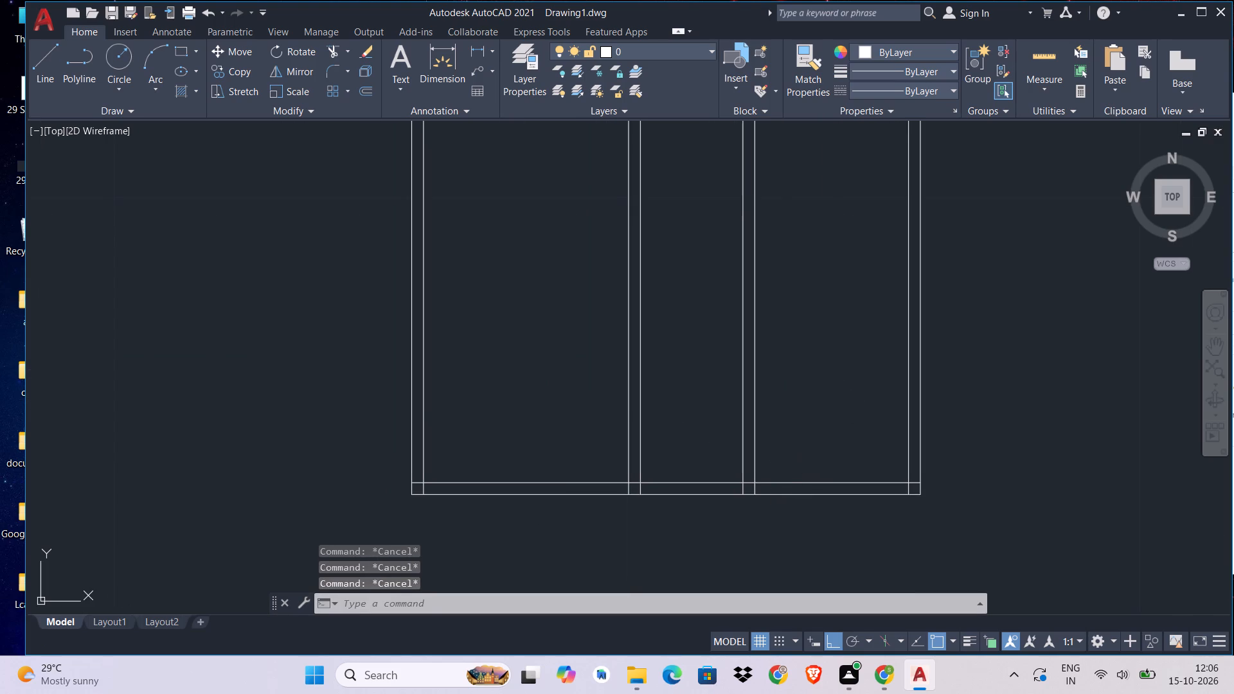
pyautogui.press('Escape')
pyautogui.press('Escape')
pyautogui.press('Escape')
pyautogui.press('o')
pyautogui.press('space')
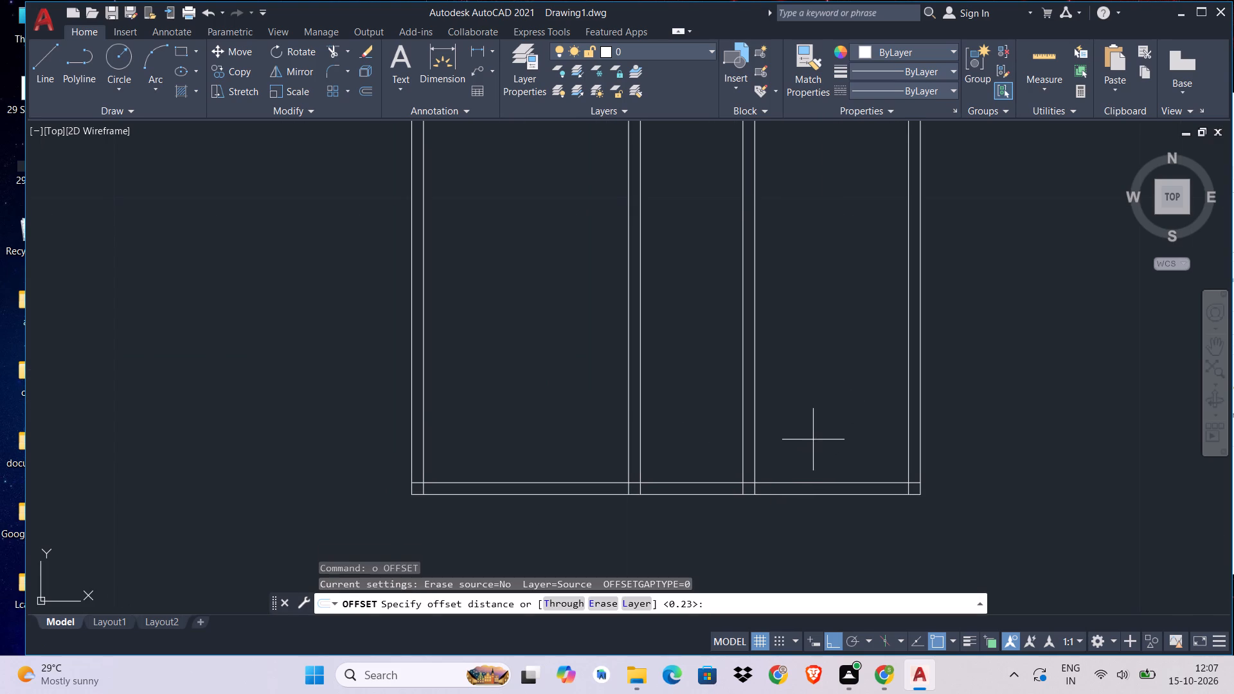
pyautogui.write('3')
pyautogui.press('space')
pyautogui.click(818, 480)
pyautogui.click(819, 408)
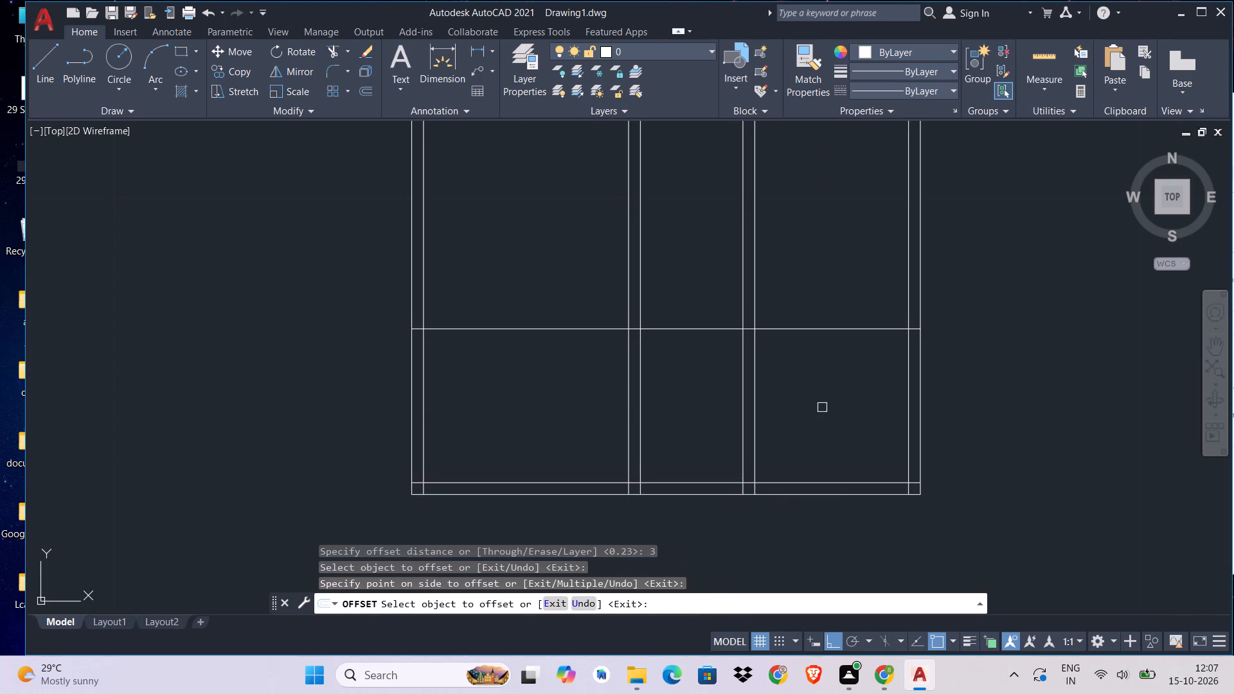
pyautogui.press('Escape')
pyautogui.press('Escape')
# Offset the first row's upper horizontal line by 0.23 upward to form the wall thickness.
pyautogui.press('o')
pyautogui.press('space')
pyautogui.write('0.23')
pyautogui.press('space')
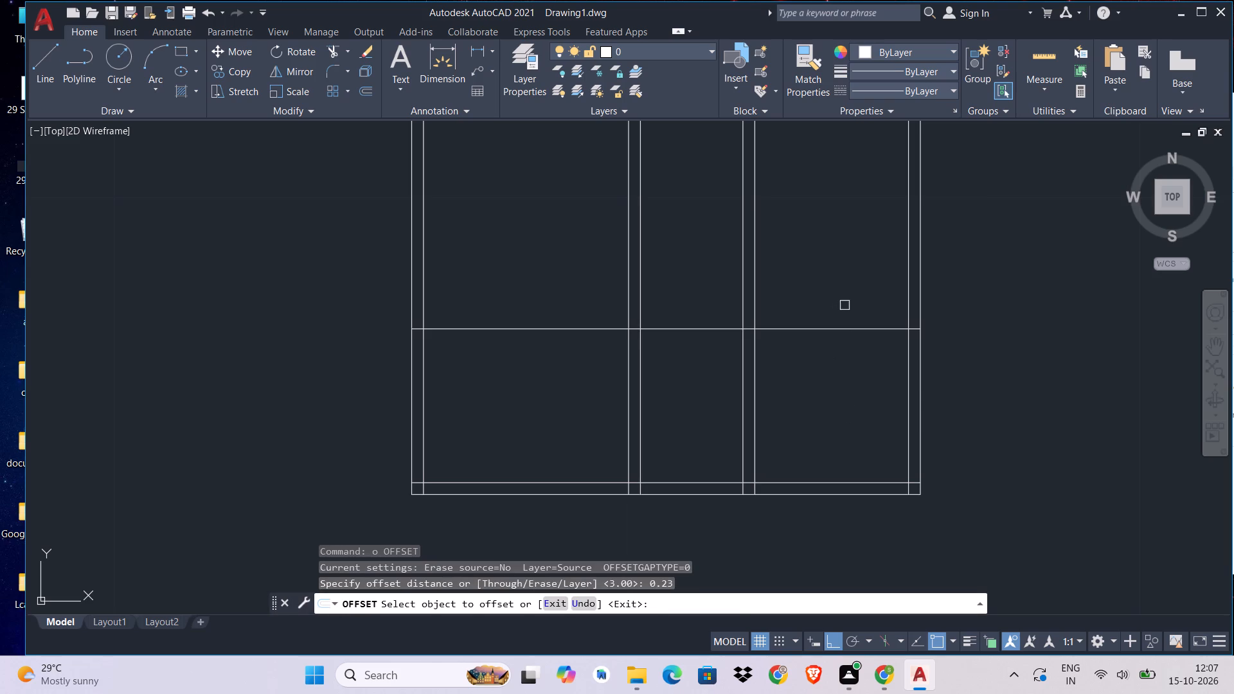
pyautogui.click(857, 333)
pyautogui.click(845, 276)
pyautogui.press('Escape')
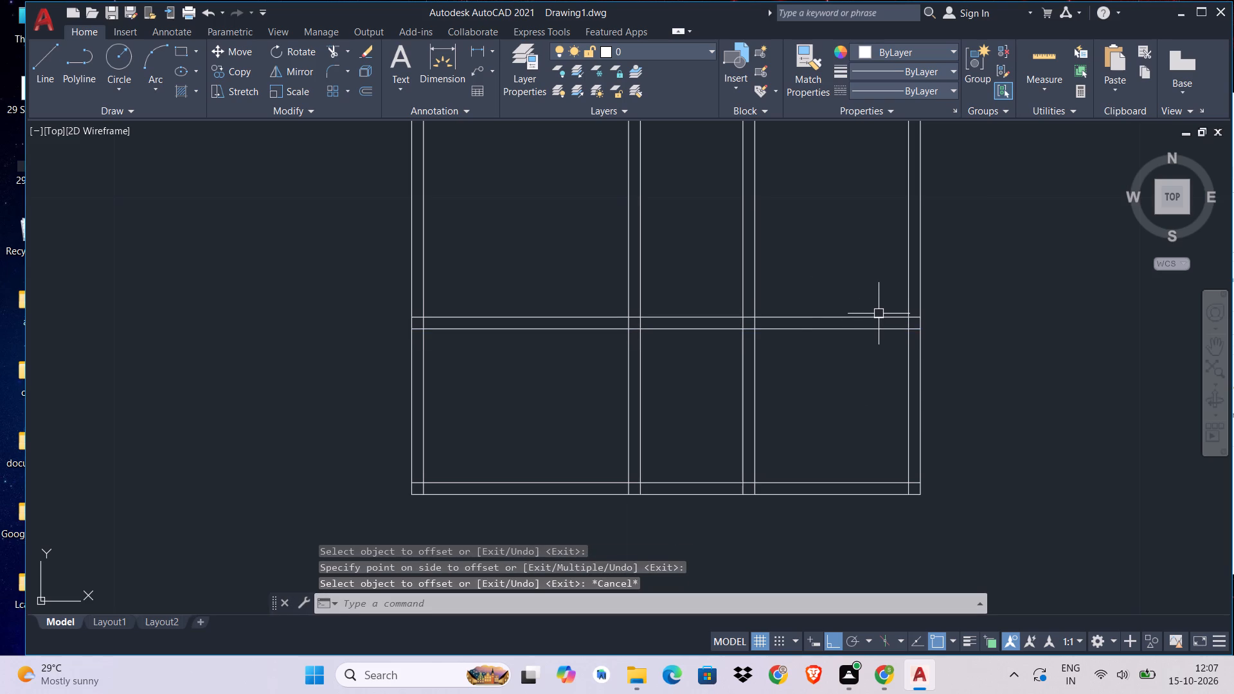
pyautogui.press('Escape')
pyautogui.press('Escape')
# Offset the topmost horizontal wall line by 3.50 upward to set the second row's room depth.
pyautogui.press('o')
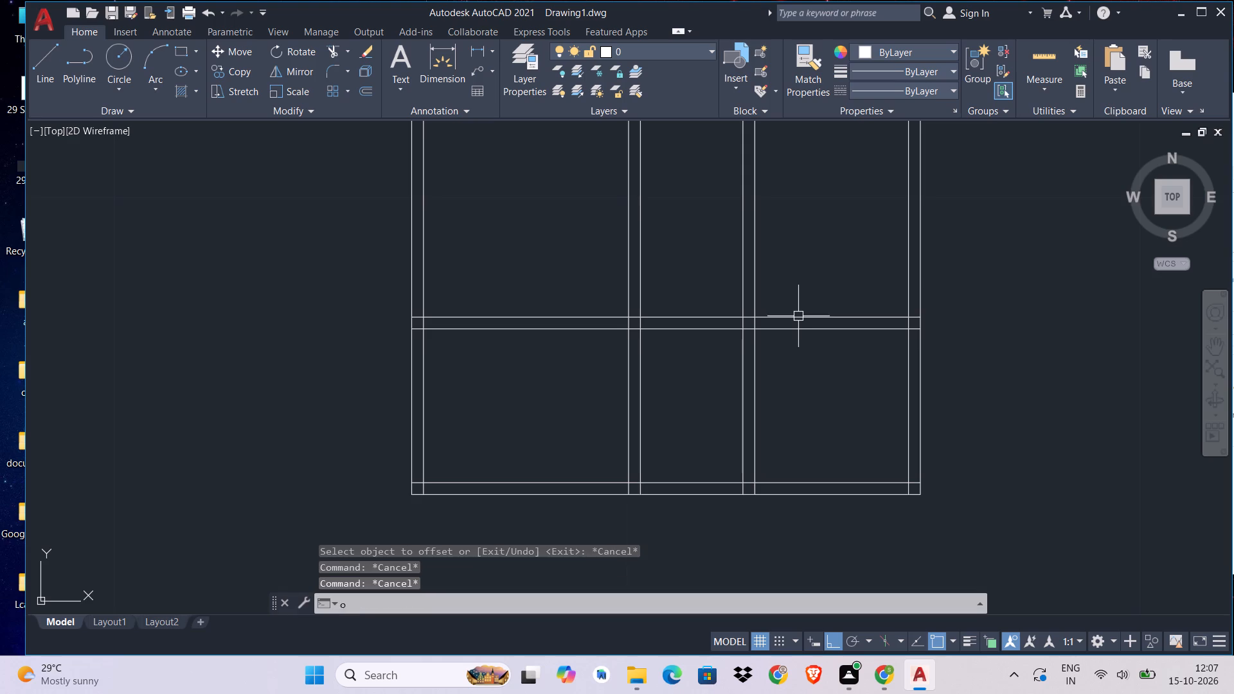
pyautogui.press('space')
pyautogui.write('3.')
pyautogui.write('50')
pyautogui.press('space')
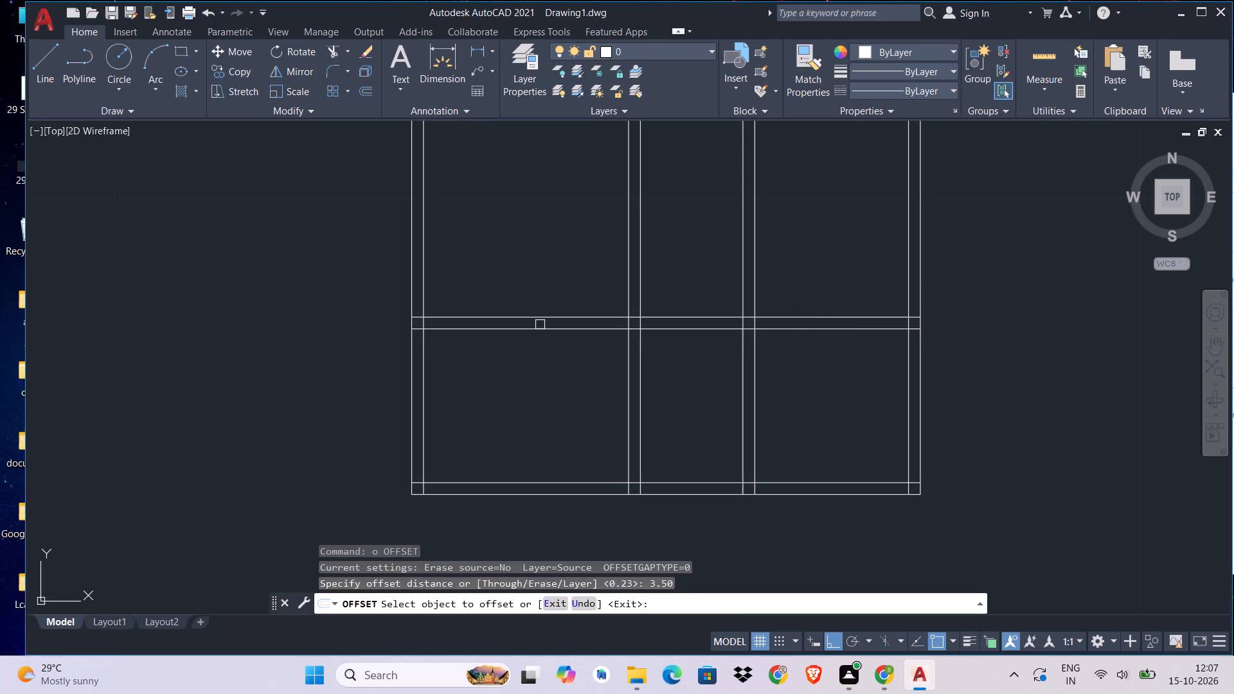
pyautogui.click(540, 316)
pyautogui.click(578, 242)
pyautogui.moveTo(612, 254); pyautogui.dragTo(667, 373, button='middle')
pyautogui.press('Escape')
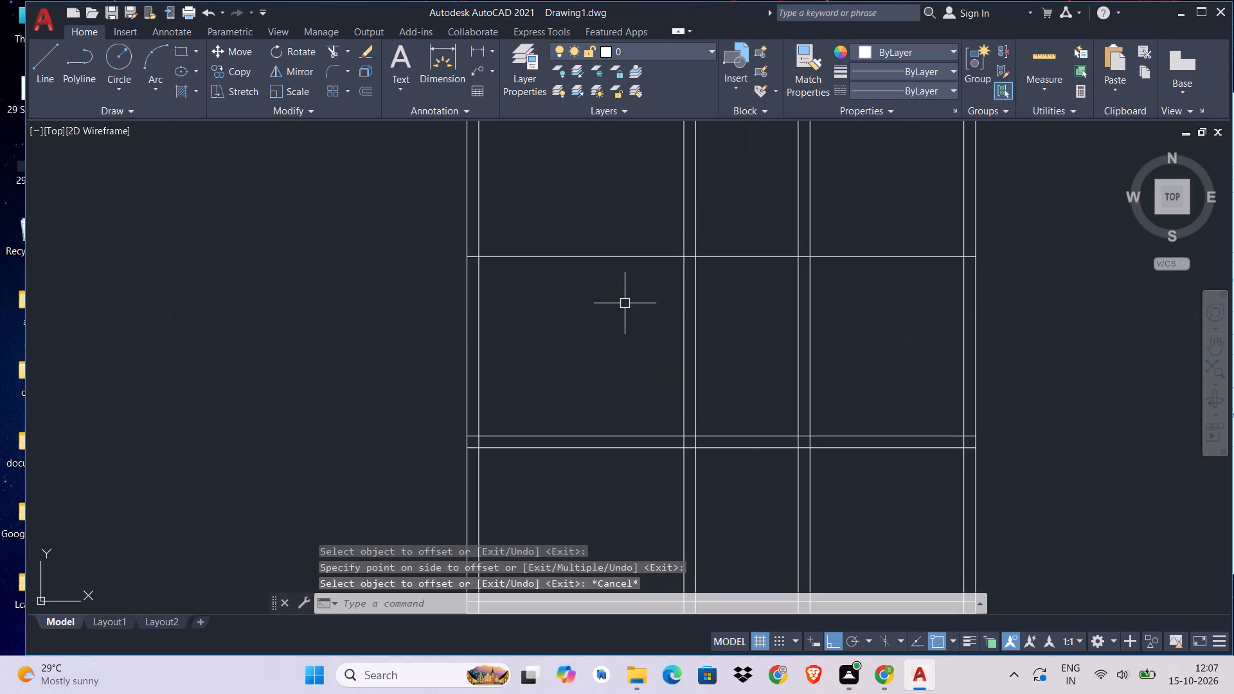
pyautogui.press('Escape')
pyautogui.press('Escape')
# Offset the second row's upper horizontal line by 0.23 upward to form the wall thickness.
pyautogui.press('o')
pyautogui.press('space')
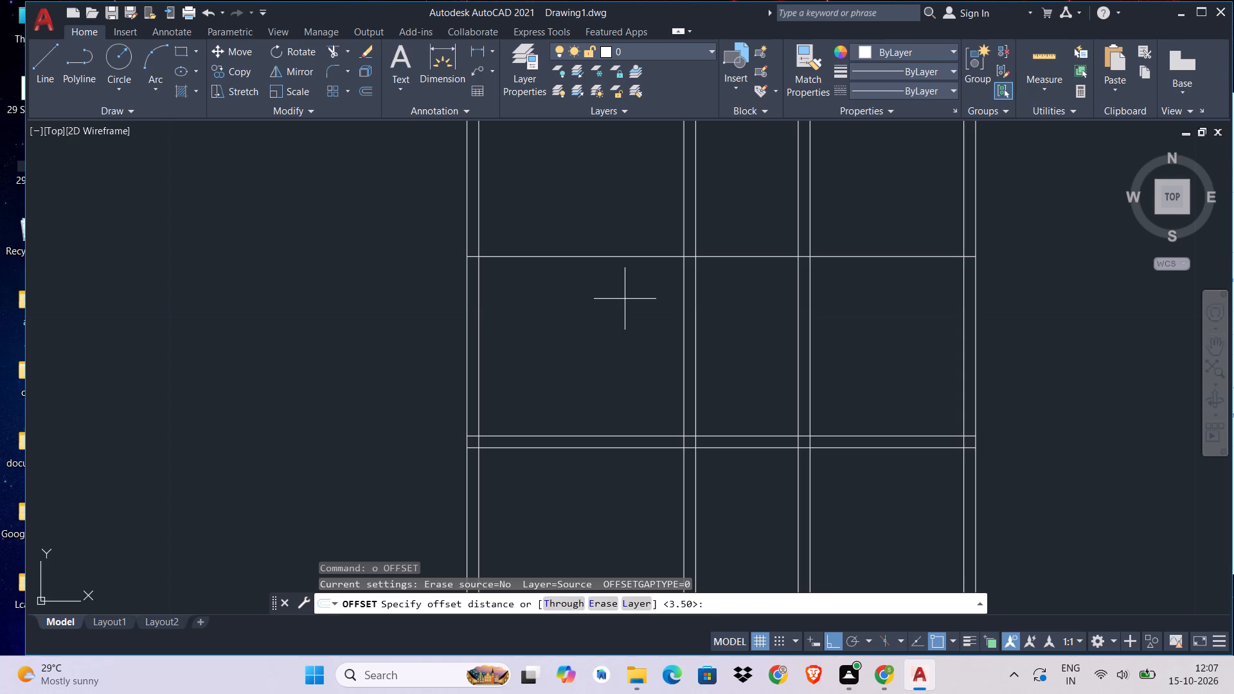
pyautogui.write('0.23')
pyautogui.press('space')
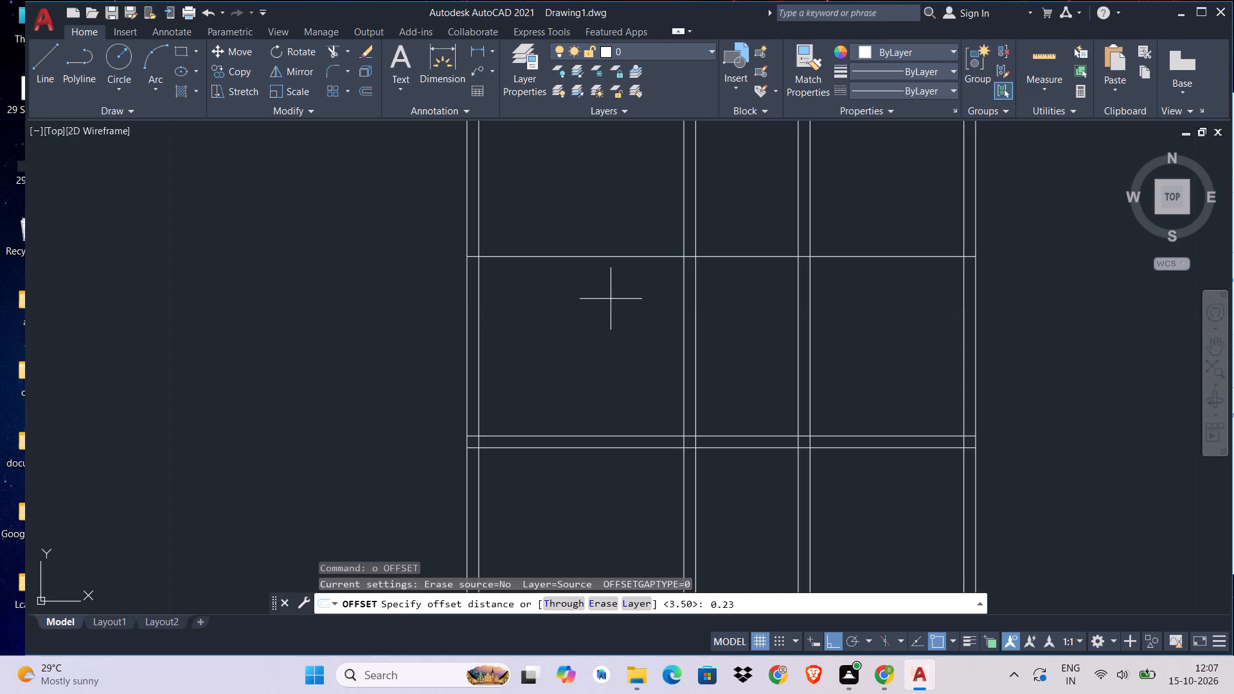
pyautogui.moveTo(601, 301); pyautogui.dragTo(626, 383, button='middle')
pyautogui.click(621, 333)
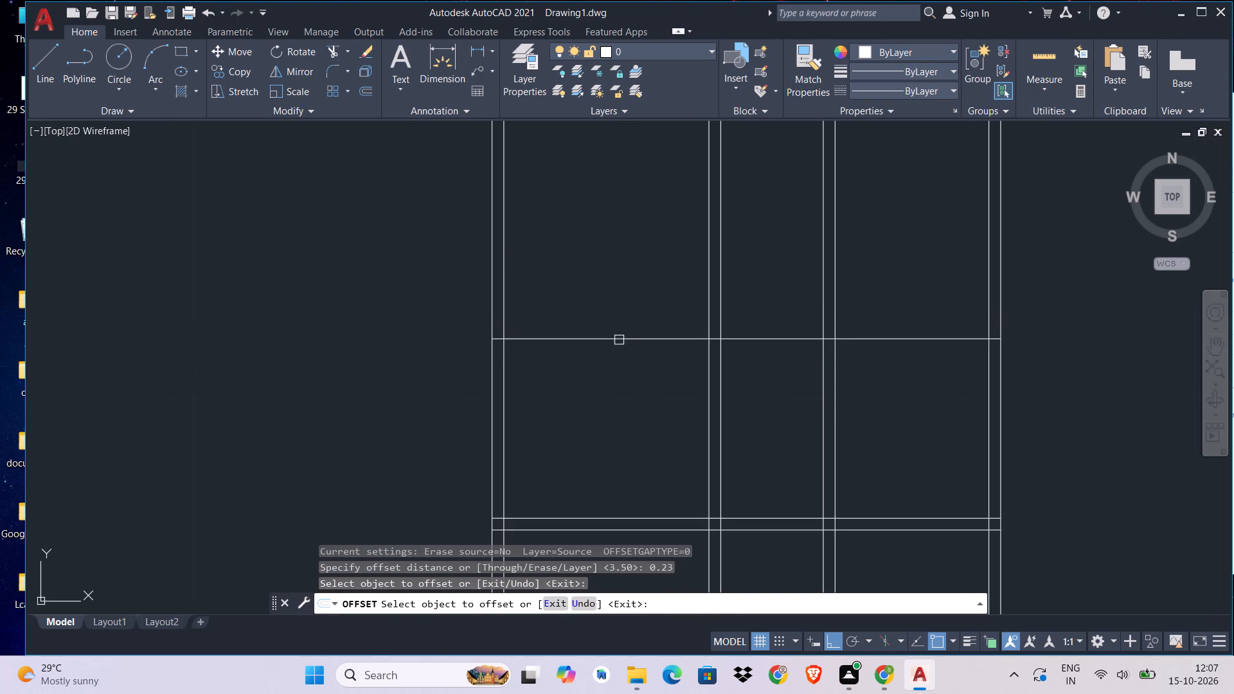
pyautogui.click(620, 339)
pyautogui.click(633, 292)
pyautogui.press('Escape')
pyautogui.press('Escape')
pyautogui.press('Escape')
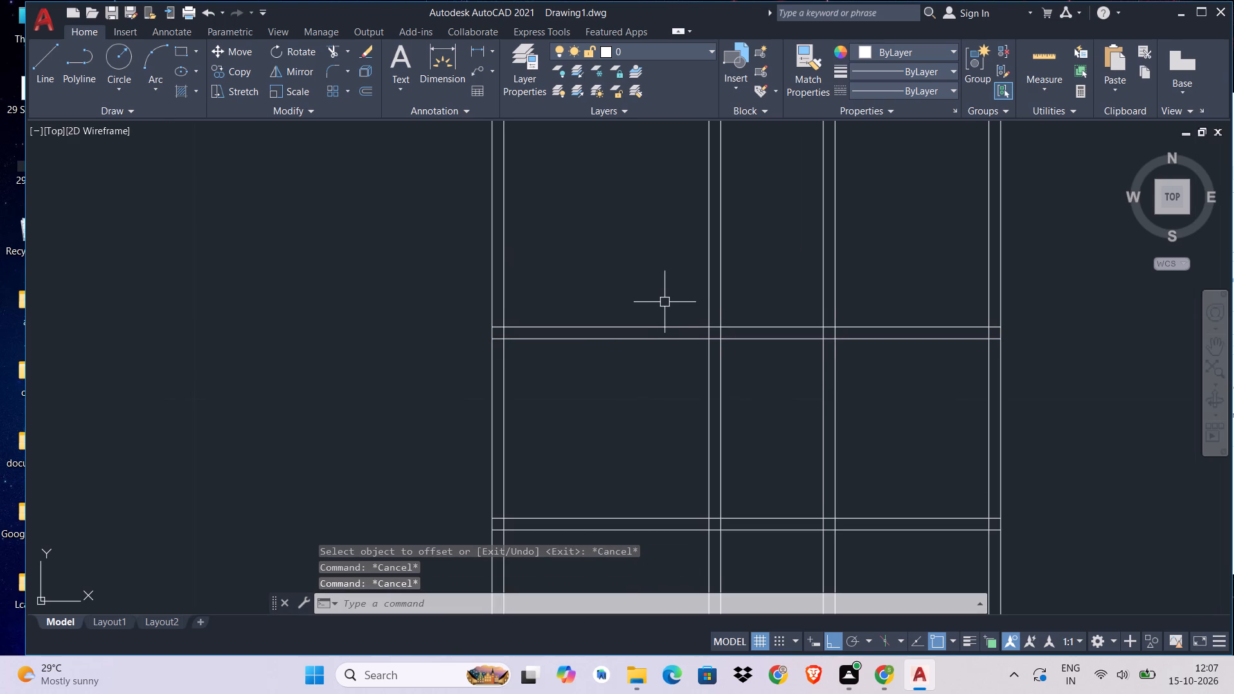
pyautogui.press('Escape')
# Offset the topmost horizontal wall line by 1.50 upward to set the third row's depth.
pyautogui.write('o')
pyautogui.press('space')
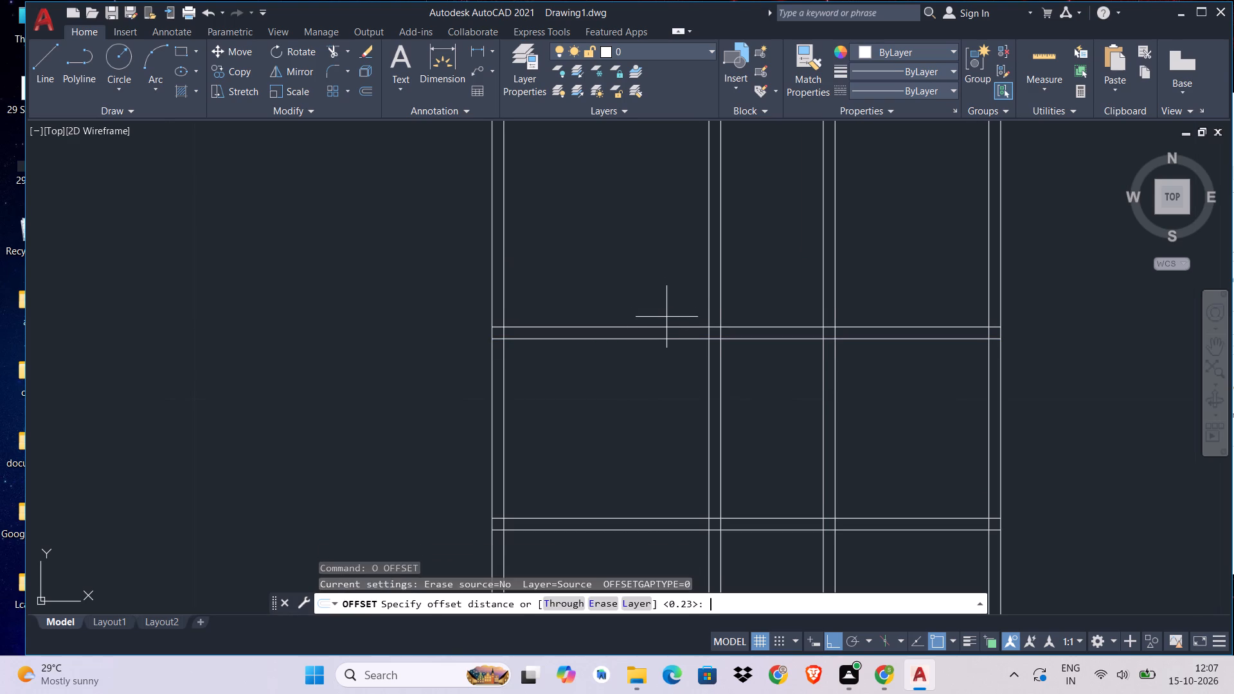
pyautogui.press('1')
pyautogui.press('.')
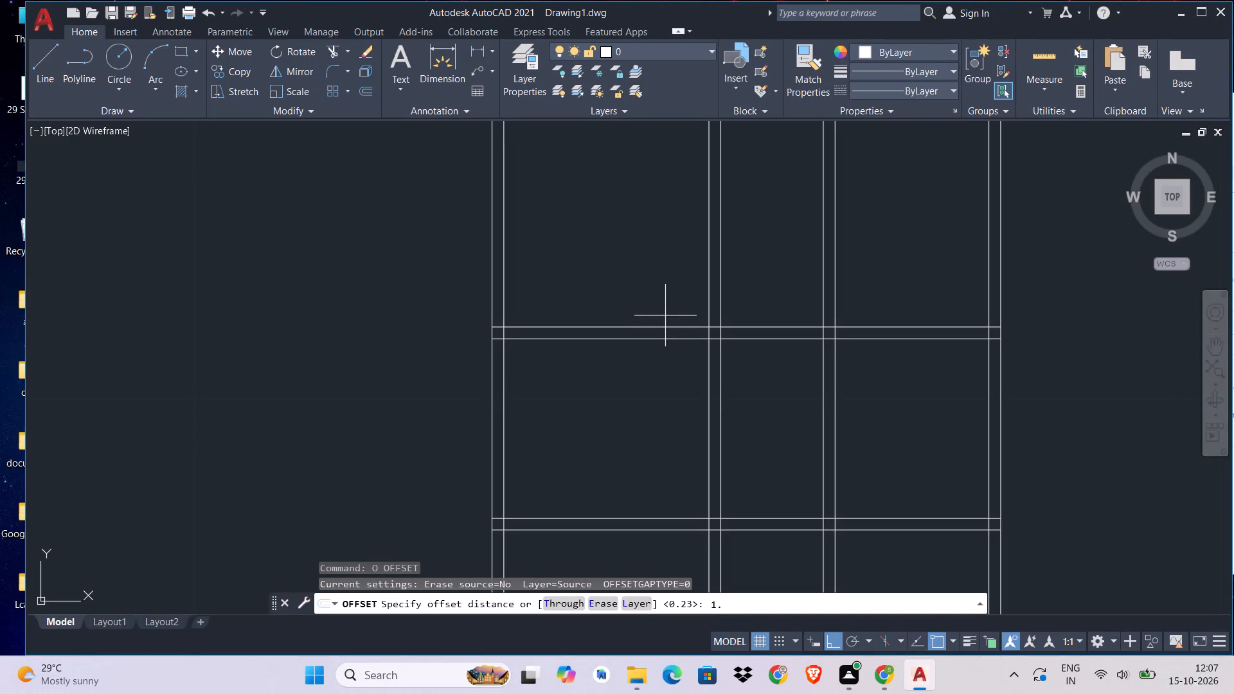
pyautogui.write('50')
pyautogui.press('space')
pyautogui.moveTo(654, 308); pyautogui.dragTo(680, 376, button='middle')
pyautogui.moveTo(640, 396); pyautogui.dragTo(639, 385)
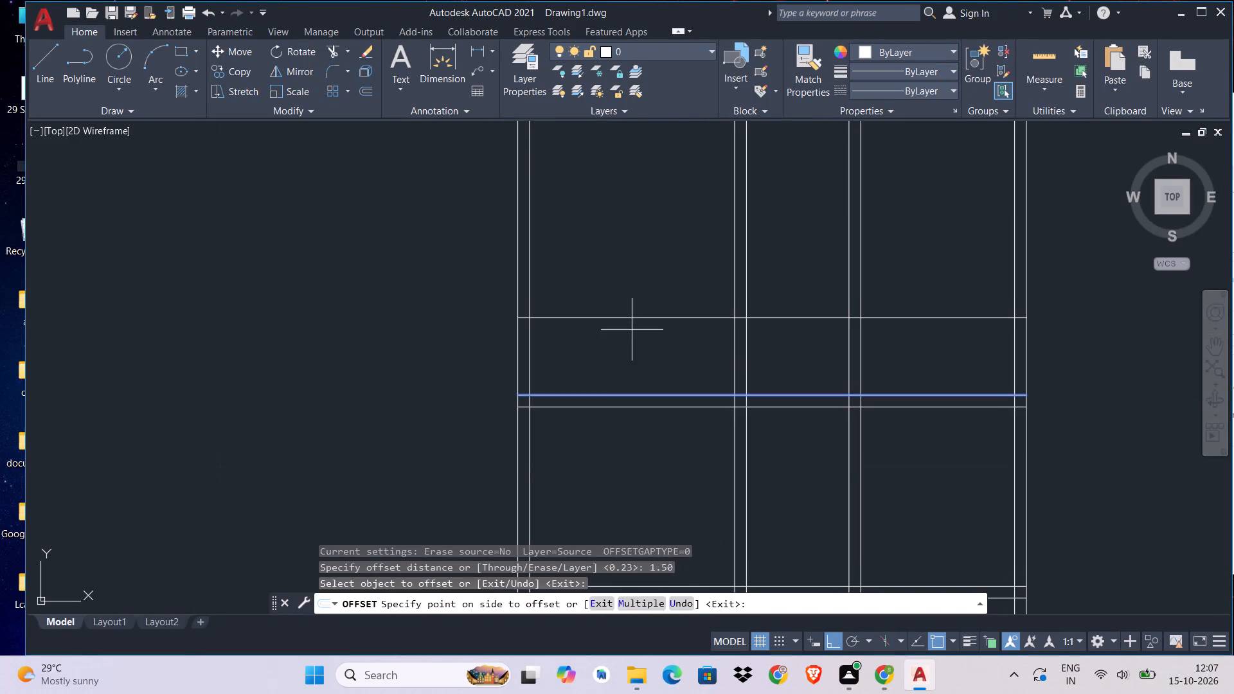
pyautogui.click(632, 330)
pyautogui.press('Escape')
pyautogui.press('Escape')
pyautogui.press('Escape')
pyautogui.press('Escape')
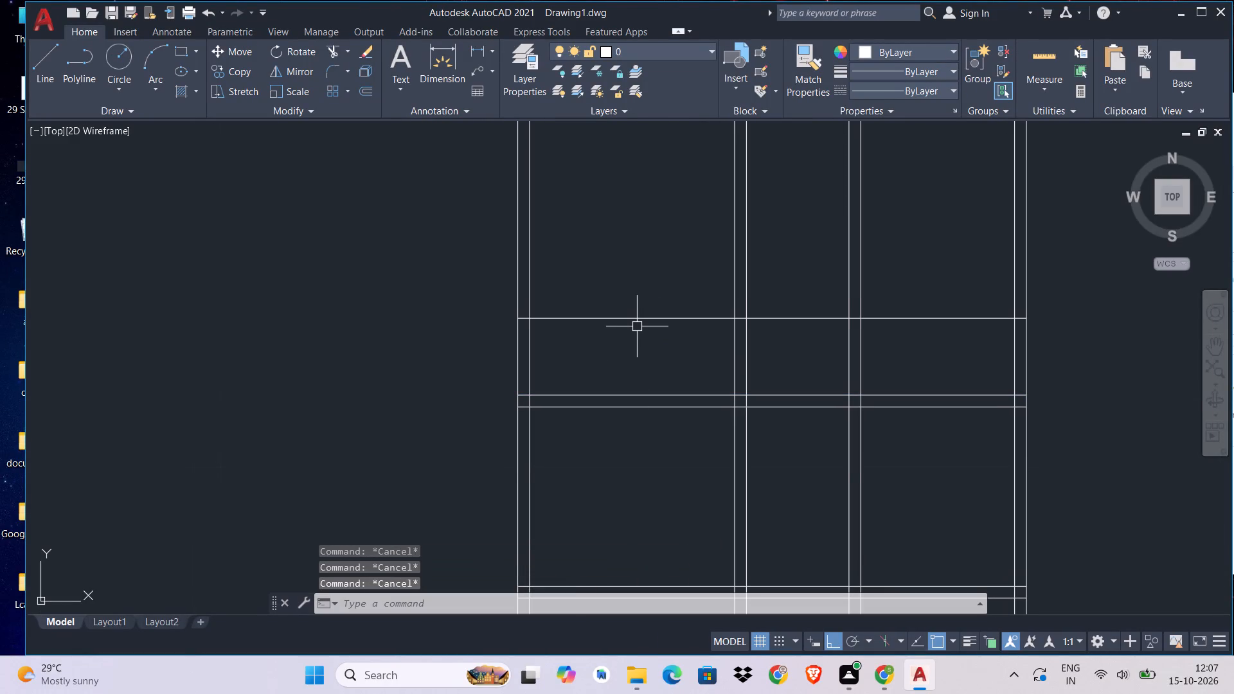
# Offset the third row's upper horizontal line by 0.23 upward to form the wall thickness.
pyautogui.press('o')
pyautogui.press('space')
pyautogui.write('0')
pyautogui.write('.23')
pyautogui.press('space')
pyautogui.click(663, 322)
pyautogui.click(665, 293)
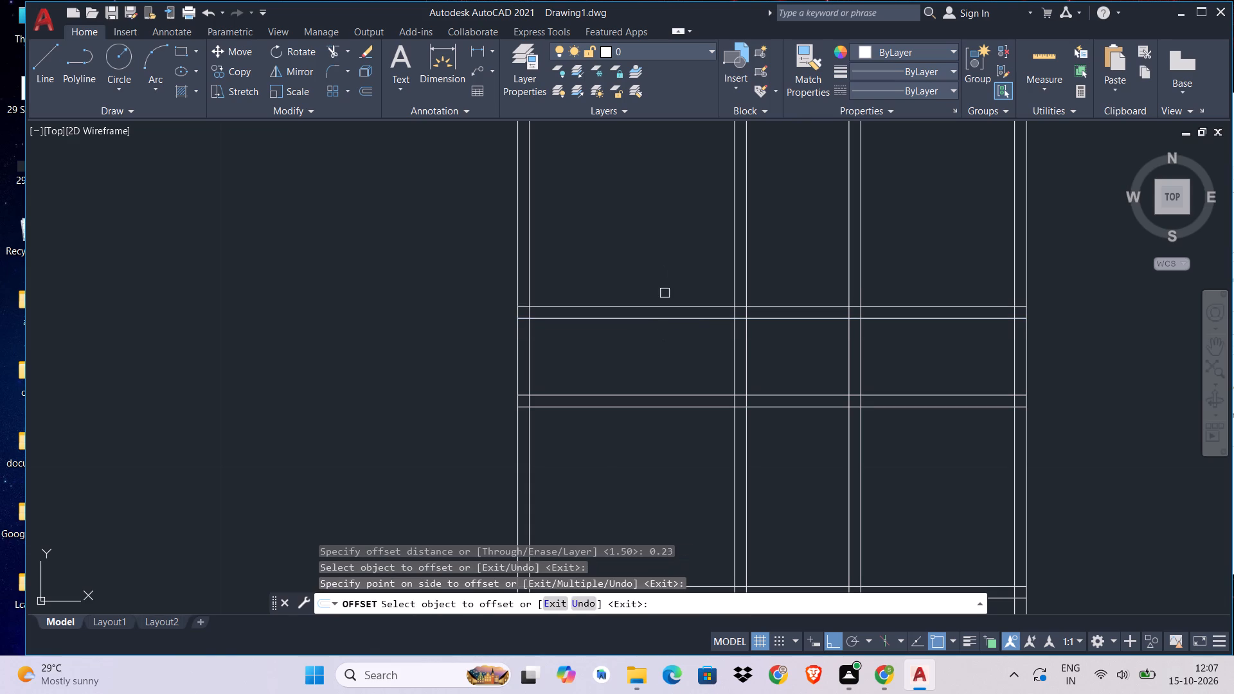
pyautogui.press('Escape')
pyautogui.press('Escape')
pyautogui.press('Escape')
# Trim the two leftmost vertical wall lines where they extend above the topmost horizontal wall.
pyautogui.moveTo(701, 303); pyautogui.dragTo(728, 384, button='middle')
pyautogui.write('tr')
pyautogui.press('space')
pyautogui.click(576, 240)
pyautogui.click(469, 319)
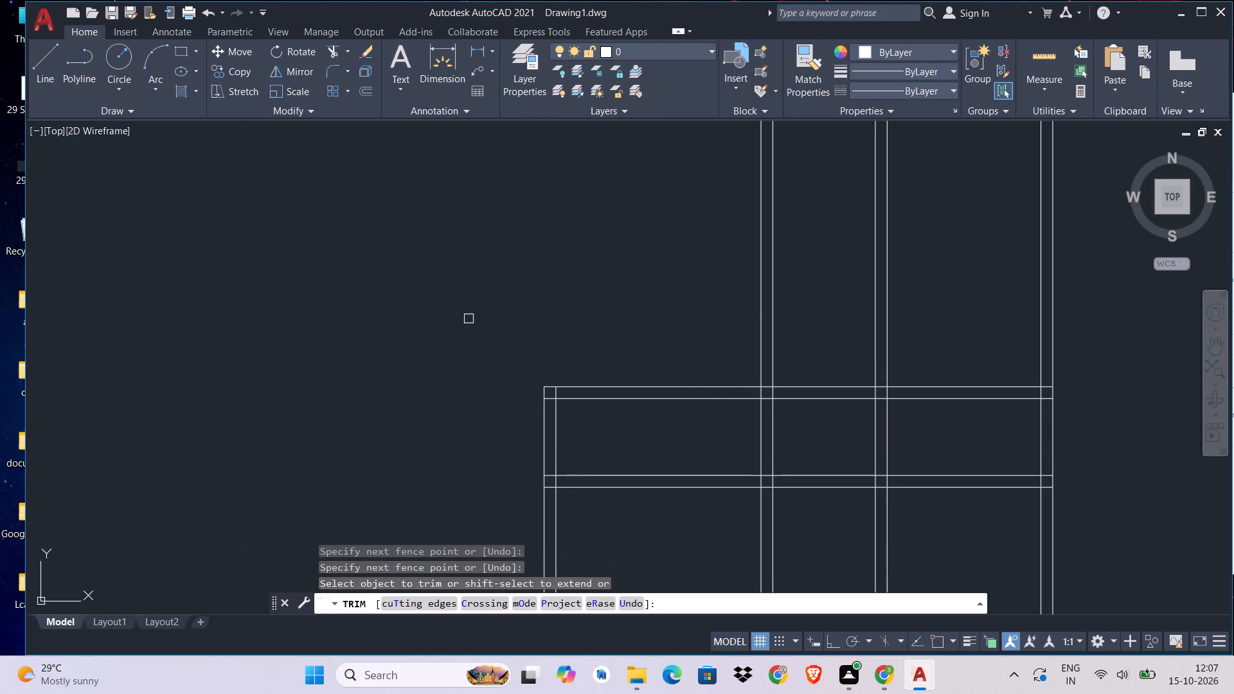
pyautogui.moveTo(719, 337); pyautogui.dragTo(603, 362, button='middle')
pyautogui.press('Escape')
pyautogui.press('Escape')
pyautogui.press('Escape')
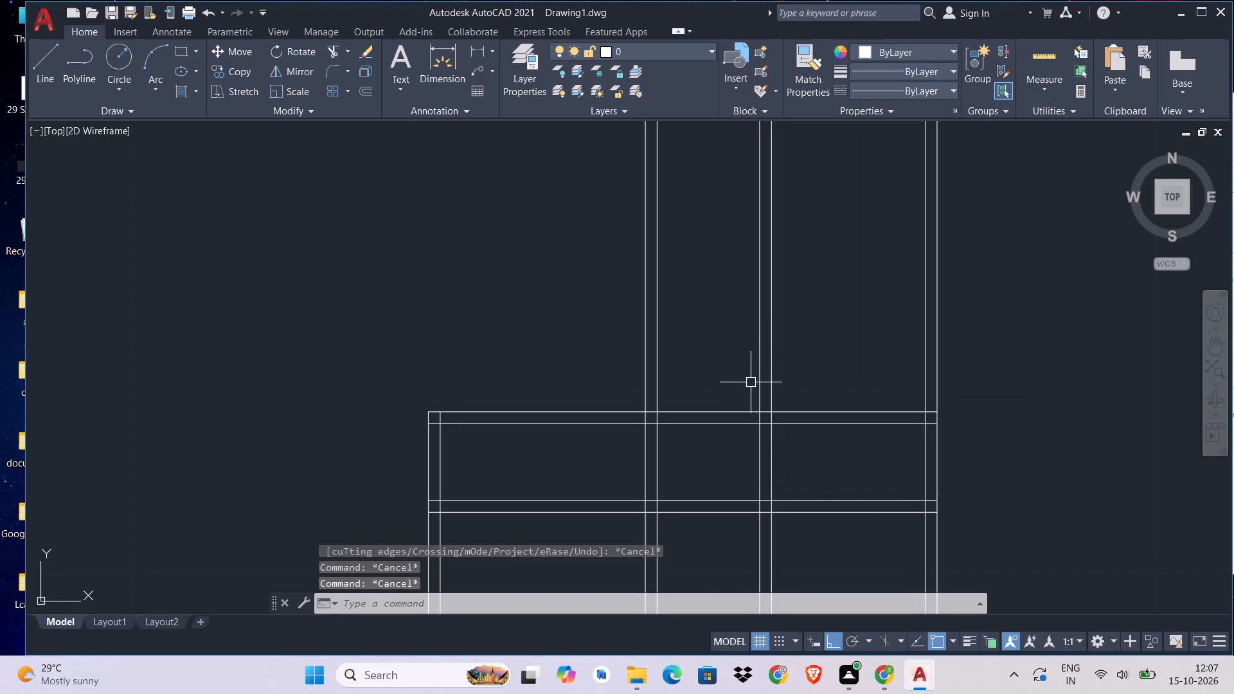
# Offset the left outer wall's inner vertical line by 2 to the right to set the width of the third row's left room.
pyautogui.scroll(-3, 744, 431)
pyautogui.moveTo(744, 447); pyautogui.dragTo(696, 177, button='middle')
pyautogui.scroll(1, 666, 211)
pyautogui.moveTo(666, 211); pyautogui.dragTo(678, 261, button='middle')
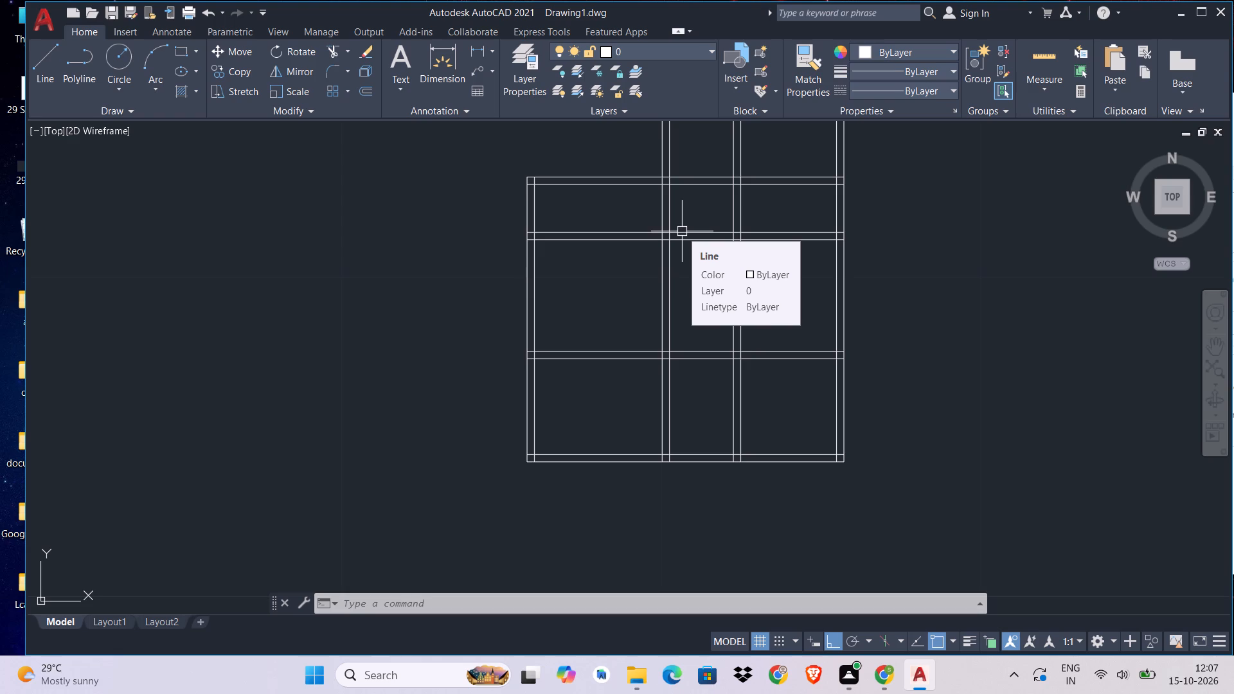
pyautogui.moveTo(654, 256); pyautogui.dragTo(683, 272, button='middle')
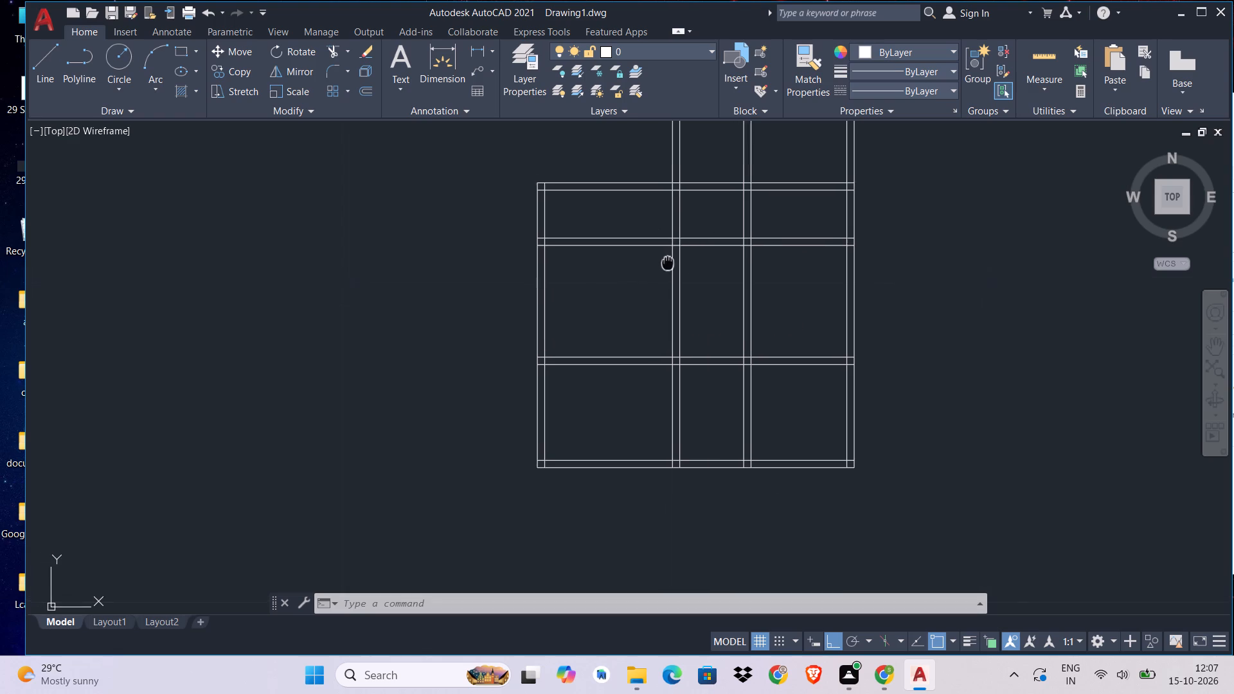
pyautogui.moveTo(683, 272); pyautogui.dragTo(702, 289, button='middle')
pyautogui.press('Escape')
pyautogui.press('Escape')
pyautogui.press('Escape')
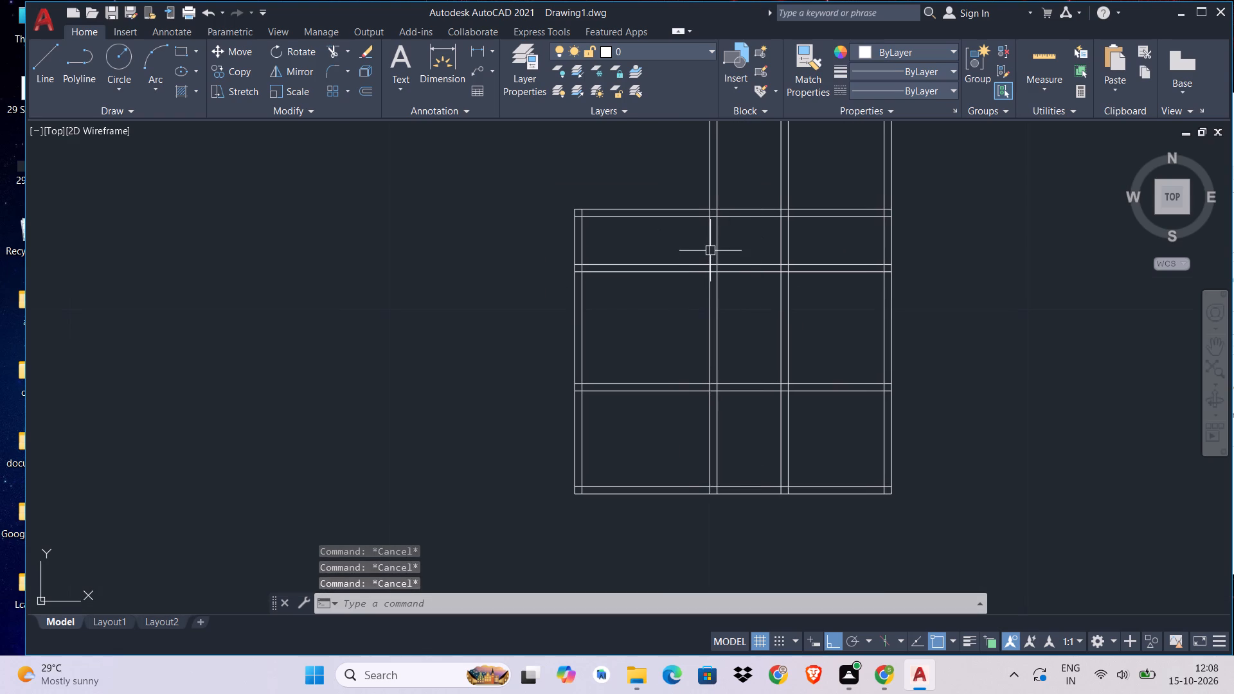
pyautogui.press('Escape')
pyautogui.press('Escape')
pyautogui.press('Escape')
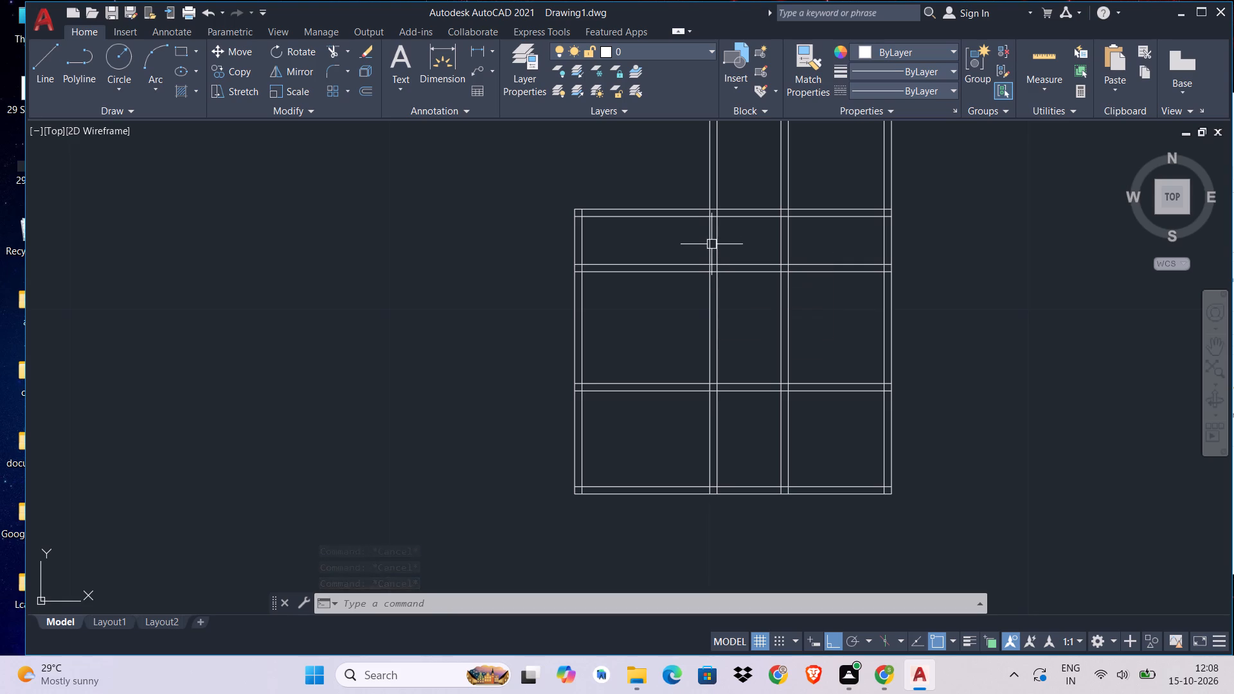
pyautogui.press('Escape')
pyautogui.write('o 2')
pyautogui.press('space')
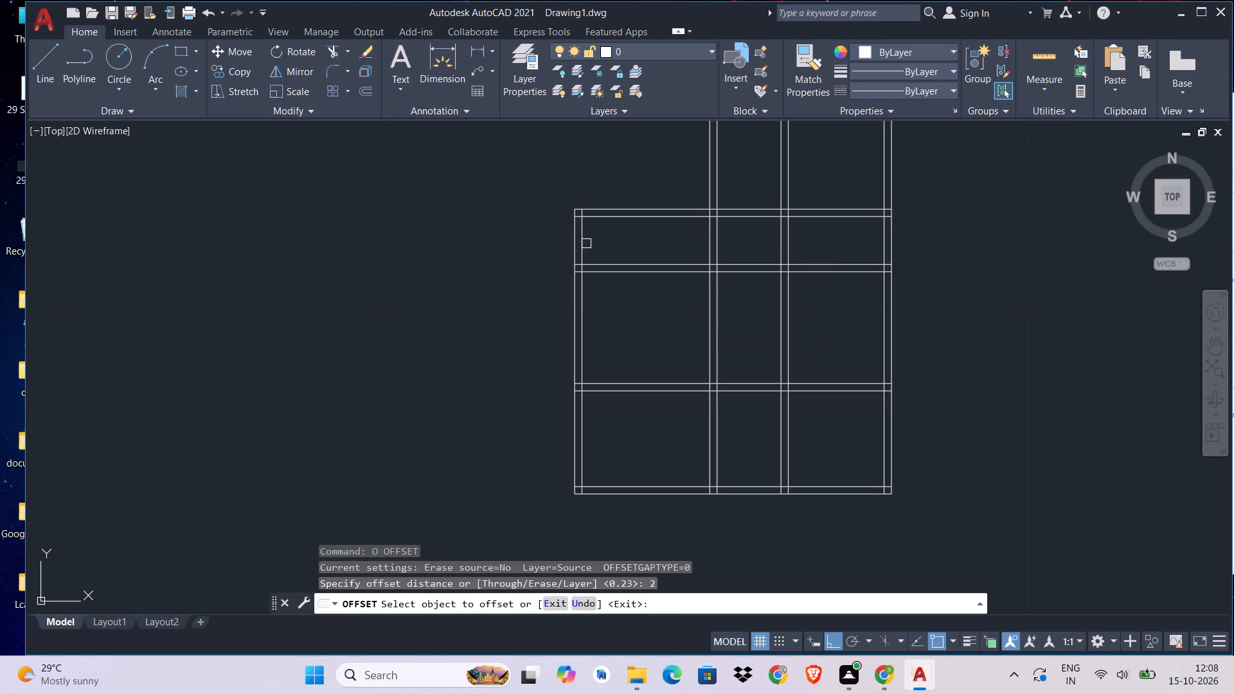
pyautogui.click(586, 244)
pyautogui.click(618, 239)
pyautogui.press('Escape')
pyautogui.press('Escape')
pyautogui.press('Escape')
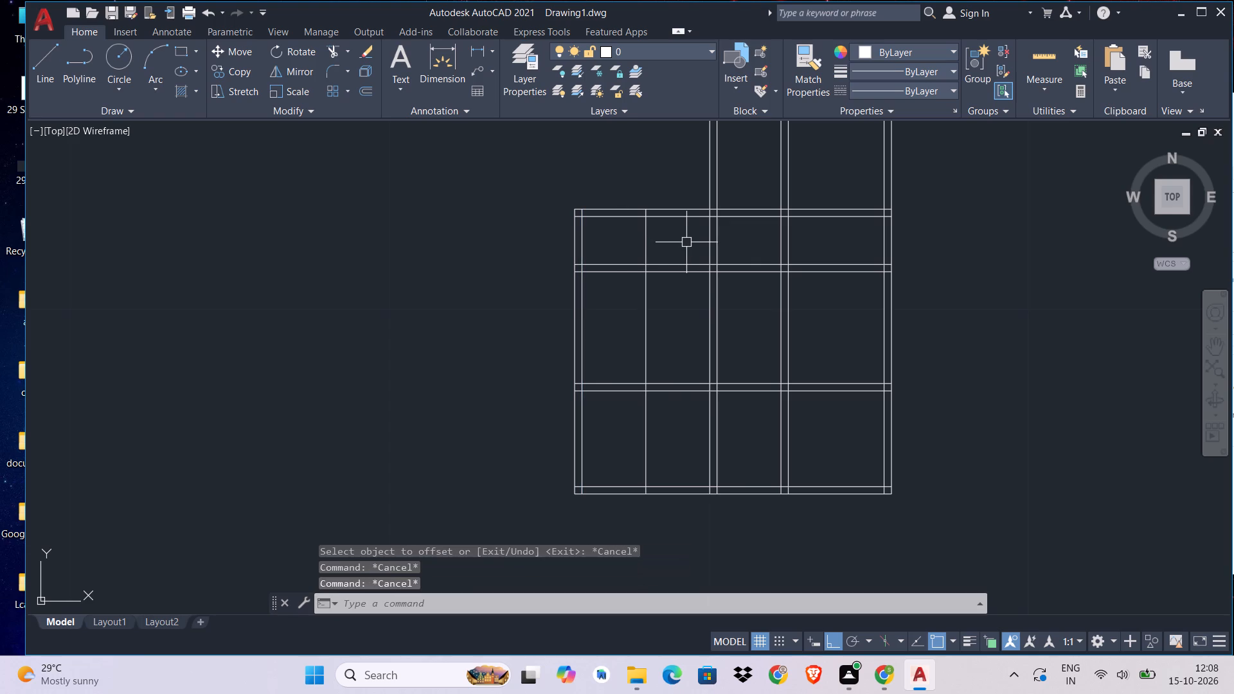
# Offset the newly added vertical partition line by 0.23 to the right to form the wall thickness.
pyautogui.press('o')
pyautogui.press('space')
pyautogui.write('0.')
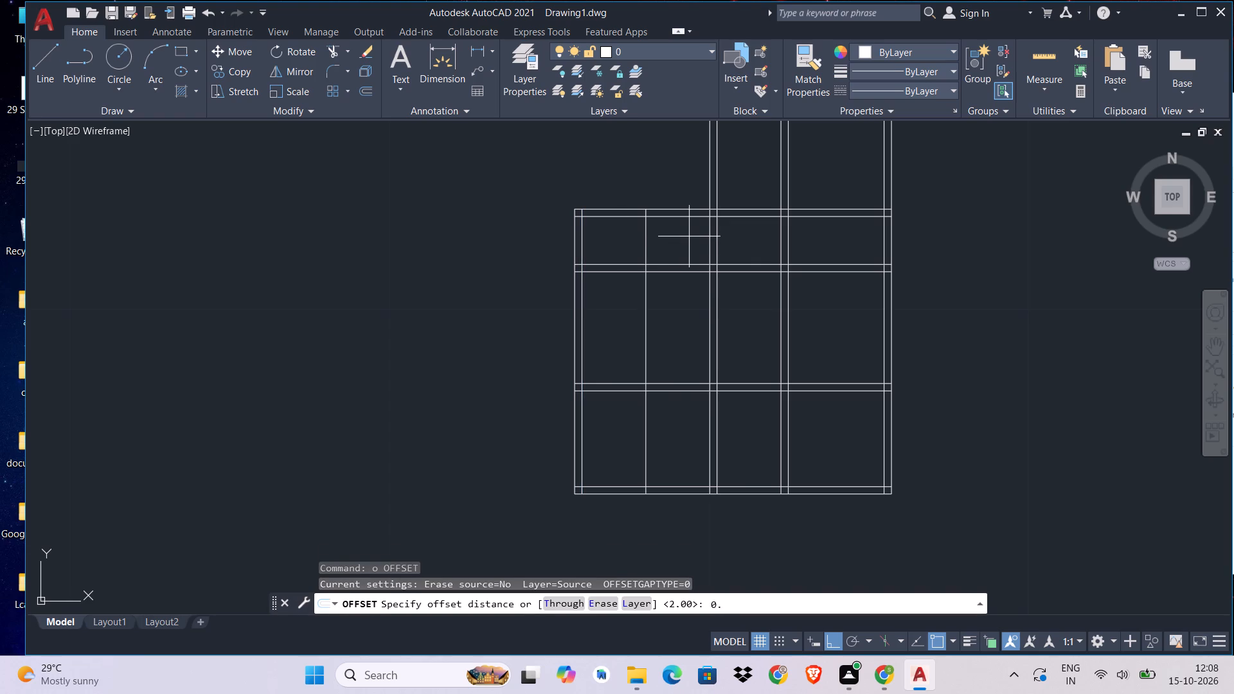
pyautogui.write('23')
pyautogui.press('space')
pyautogui.click(644, 242)
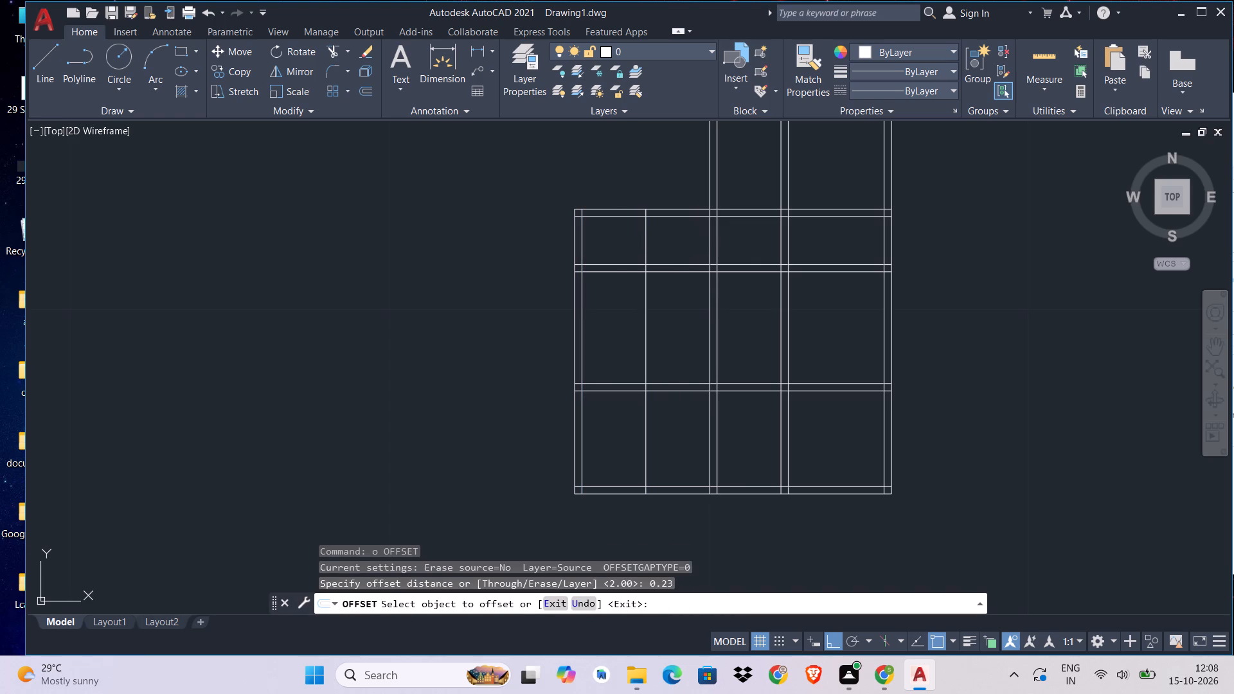
pyautogui.click(710, 236)
pyautogui.press('Escape')
pyautogui.press('Escape')
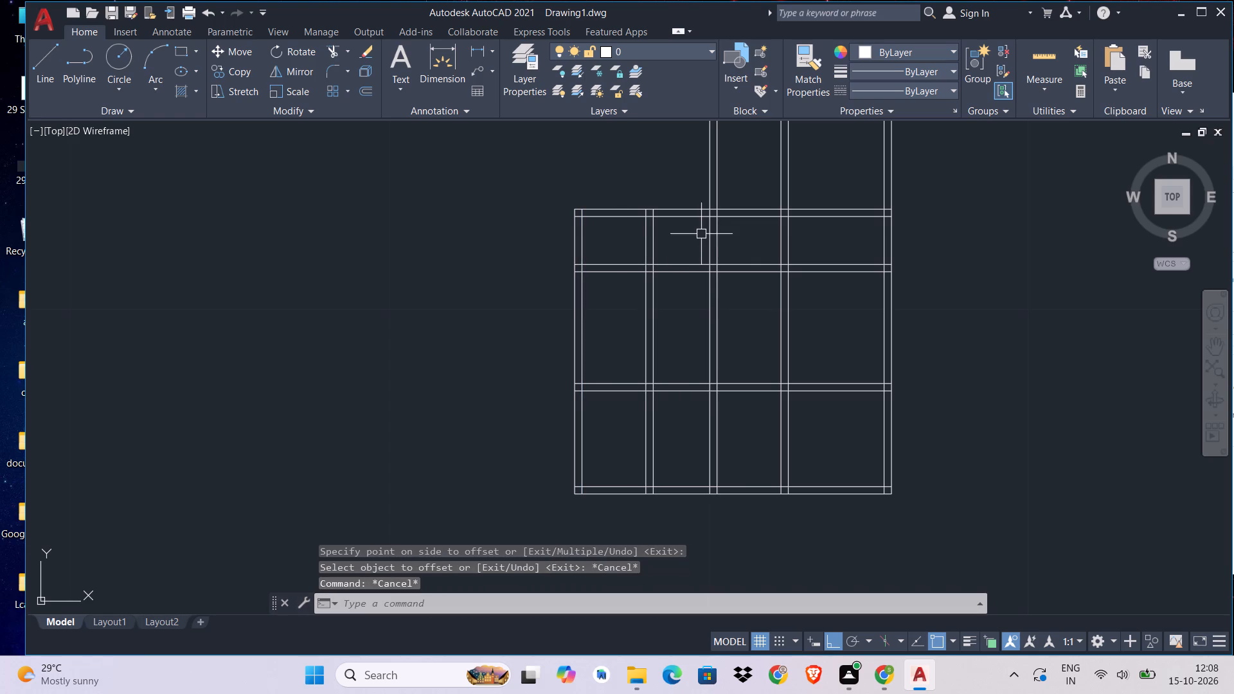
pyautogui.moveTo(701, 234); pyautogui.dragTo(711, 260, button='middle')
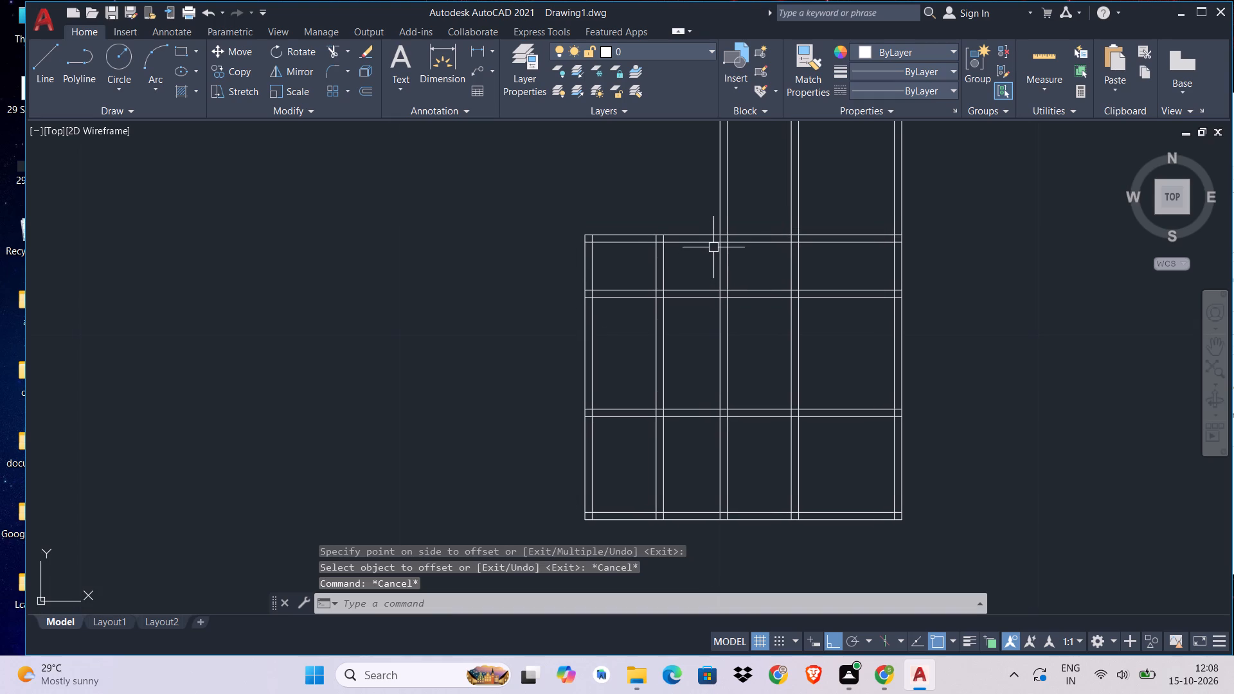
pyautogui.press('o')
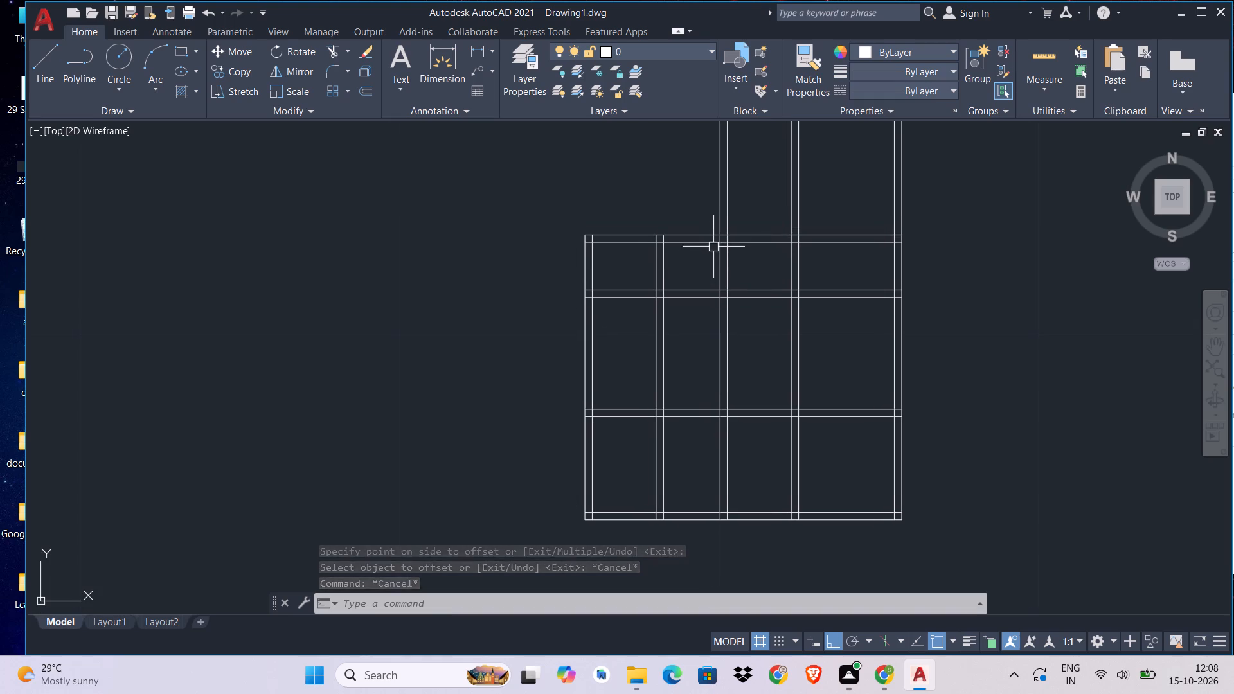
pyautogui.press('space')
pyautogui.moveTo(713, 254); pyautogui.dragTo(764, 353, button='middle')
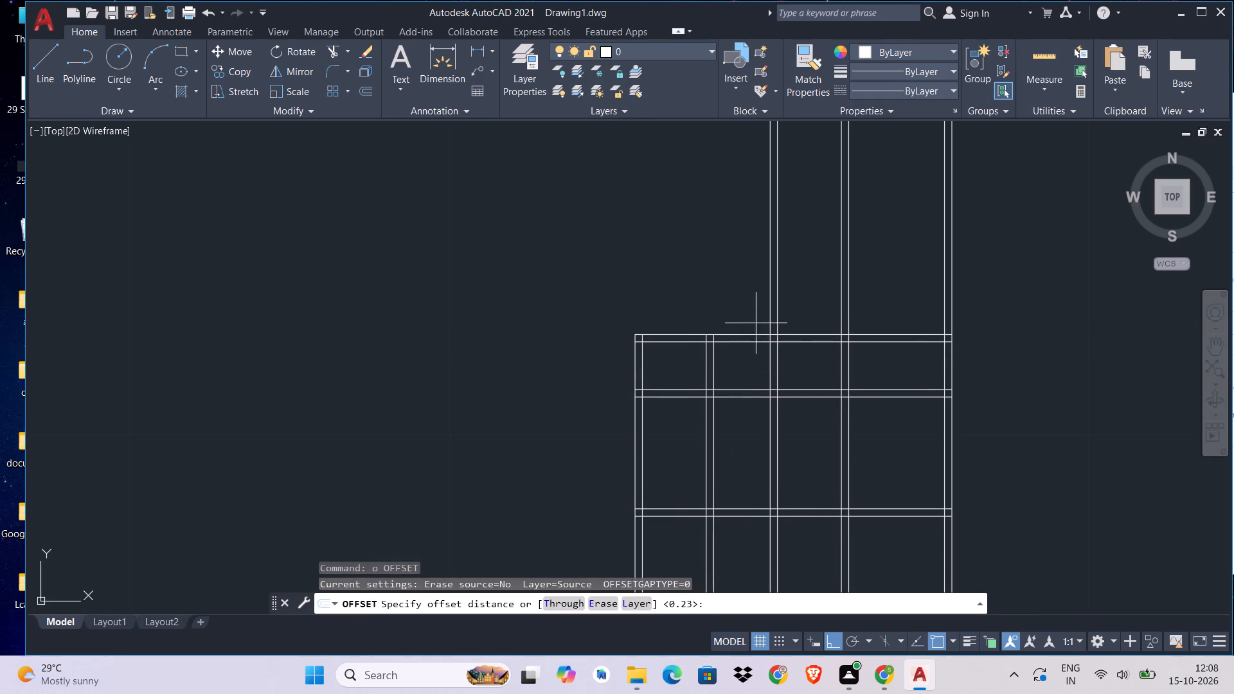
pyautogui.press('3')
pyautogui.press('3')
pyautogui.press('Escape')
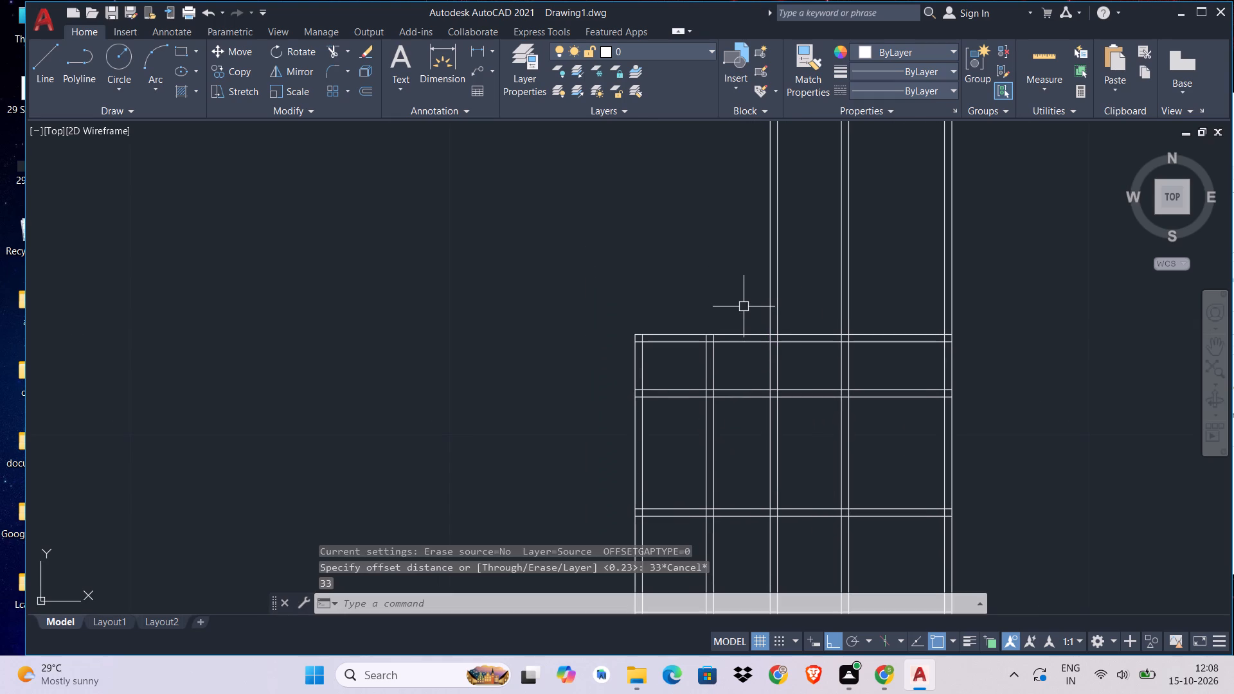
# Offset the topmost horizontal wall line by 3 upward to set the depth of the next row of rooms.
pyautogui.press('o')
pyautogui.press('space')
pyautogui.write('3')
pyautogui.press('space')
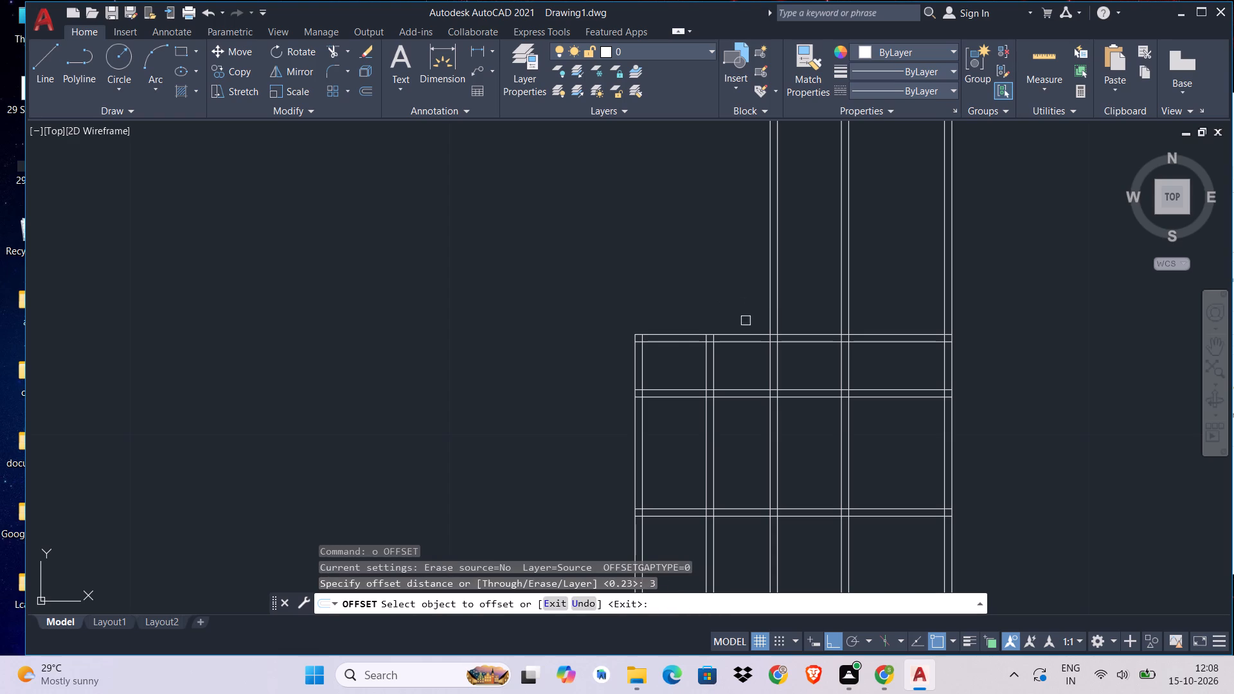
pyautogui.click(752, 333)
pyautogui.click(731, 259)
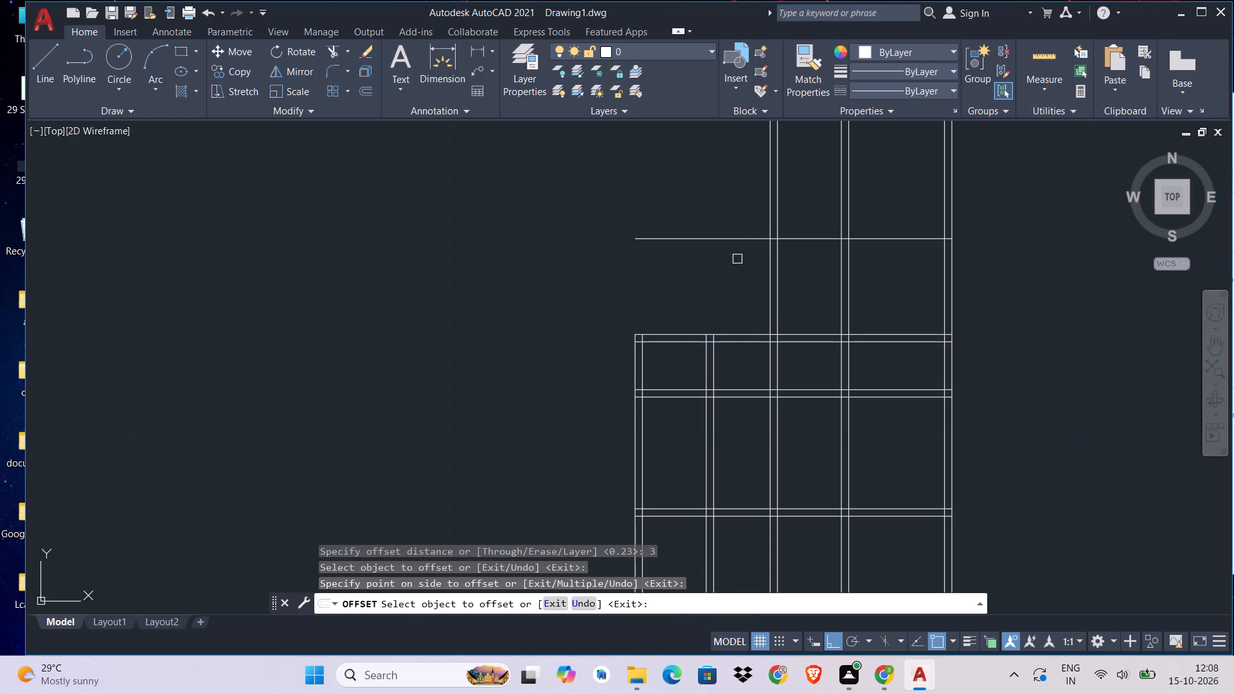
pyautogui.press('Escape')
pyautogui.press('Escape')
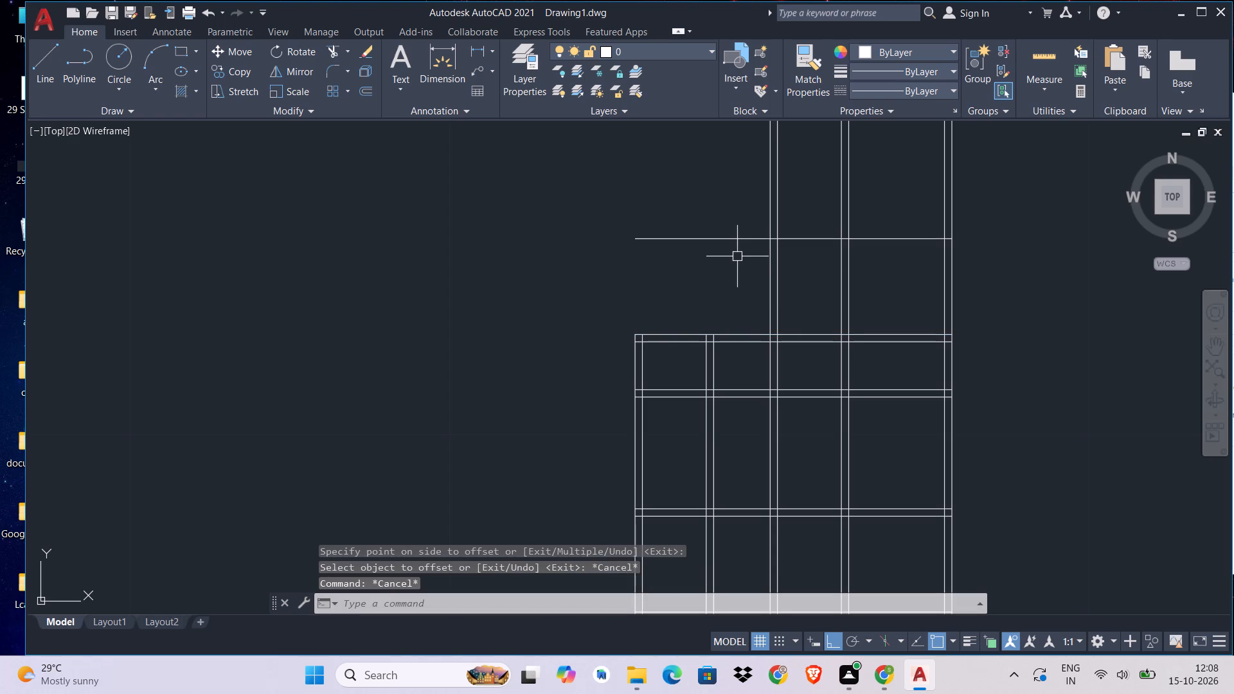
pyautogui.press('Escape')
# Extend the two lines of the second vertical wall from the left up to the new horizontal line.
pyautogui.write('ex')
pyautogui.press('space')
pyautogui.moveTo(739, 370); pyautogui.dragTo(730, 368)
pyautogui.click(687, 364)
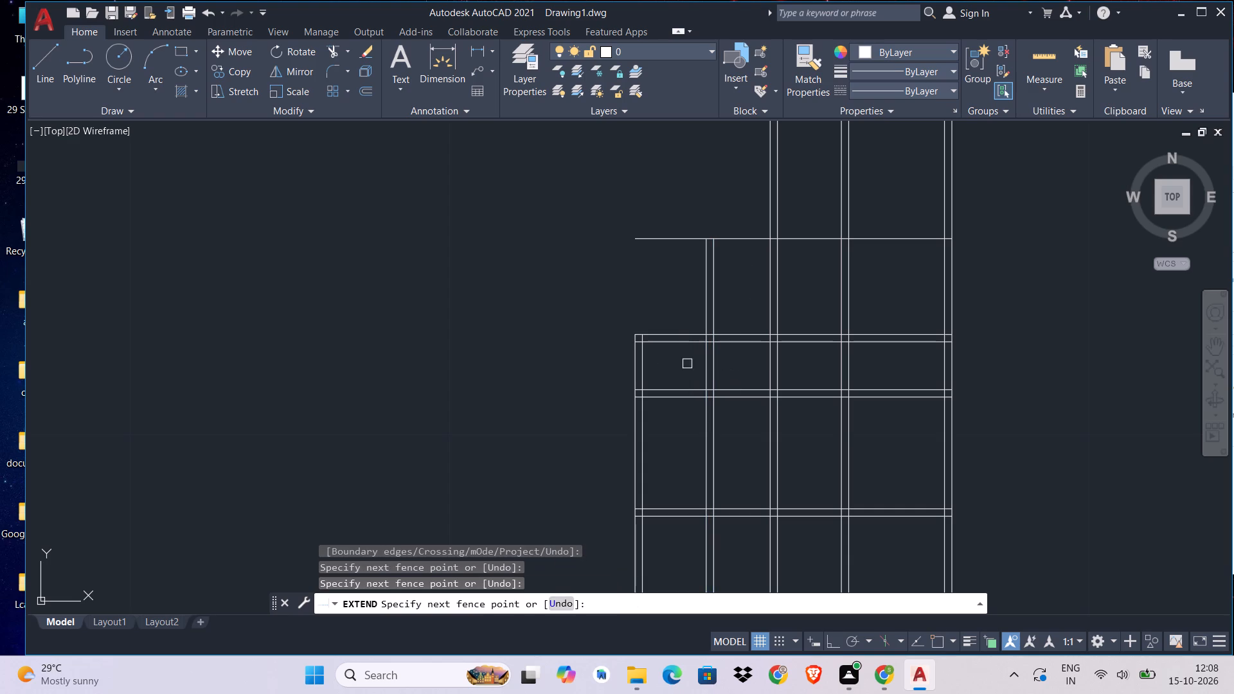
pyautogui.press('Escape')
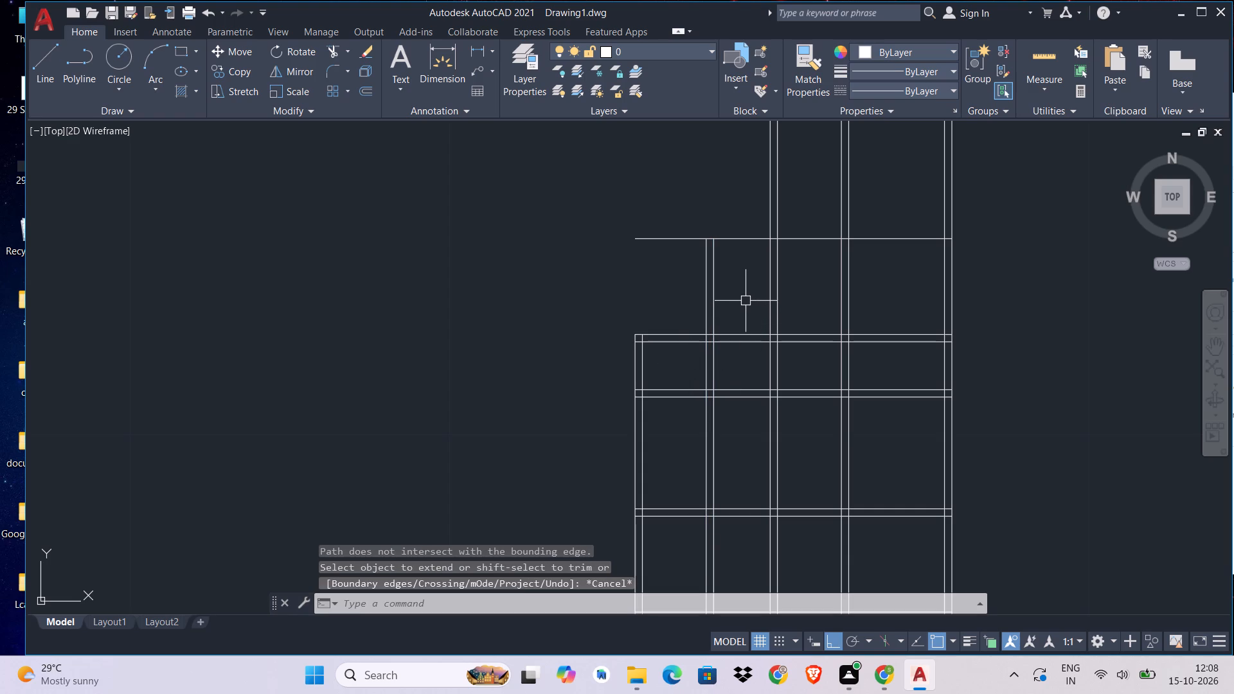
# Offset the new topmost horizontal line by 0.23 upward to form the wall thickness.
pyautogui.press('o')
pyautogui.press('space')
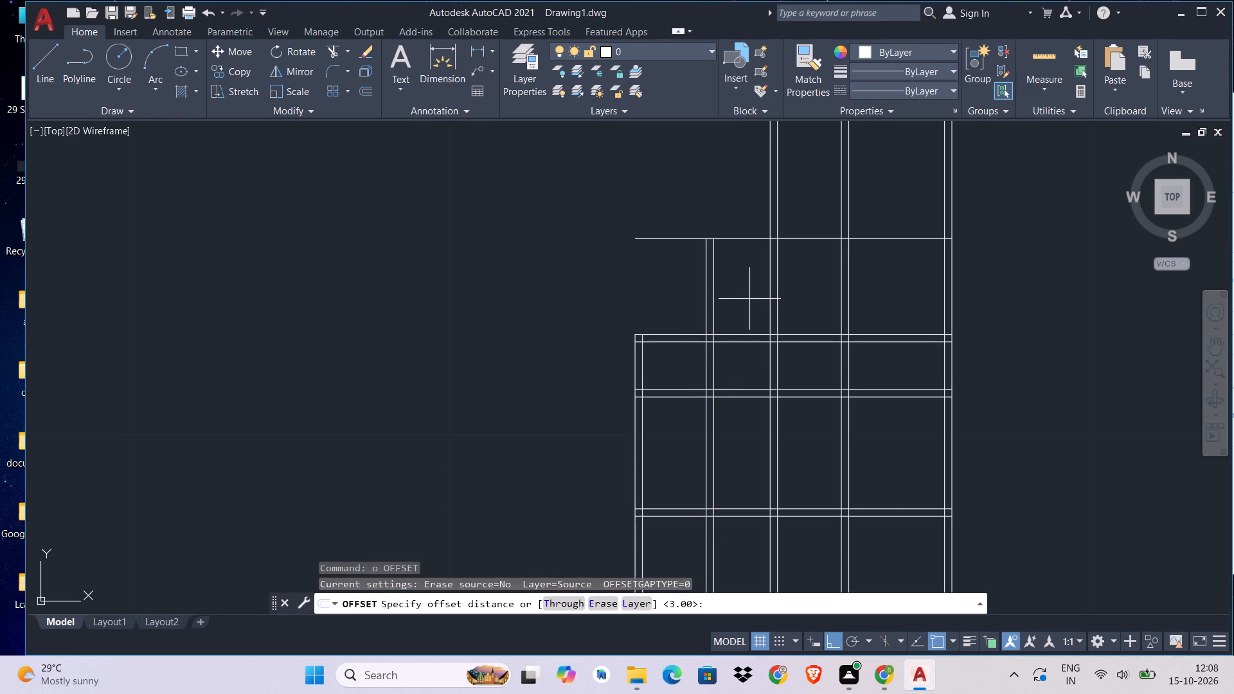
pyautogui.press('0')
pyautogui.write('.23')
pyautogui.press('space')
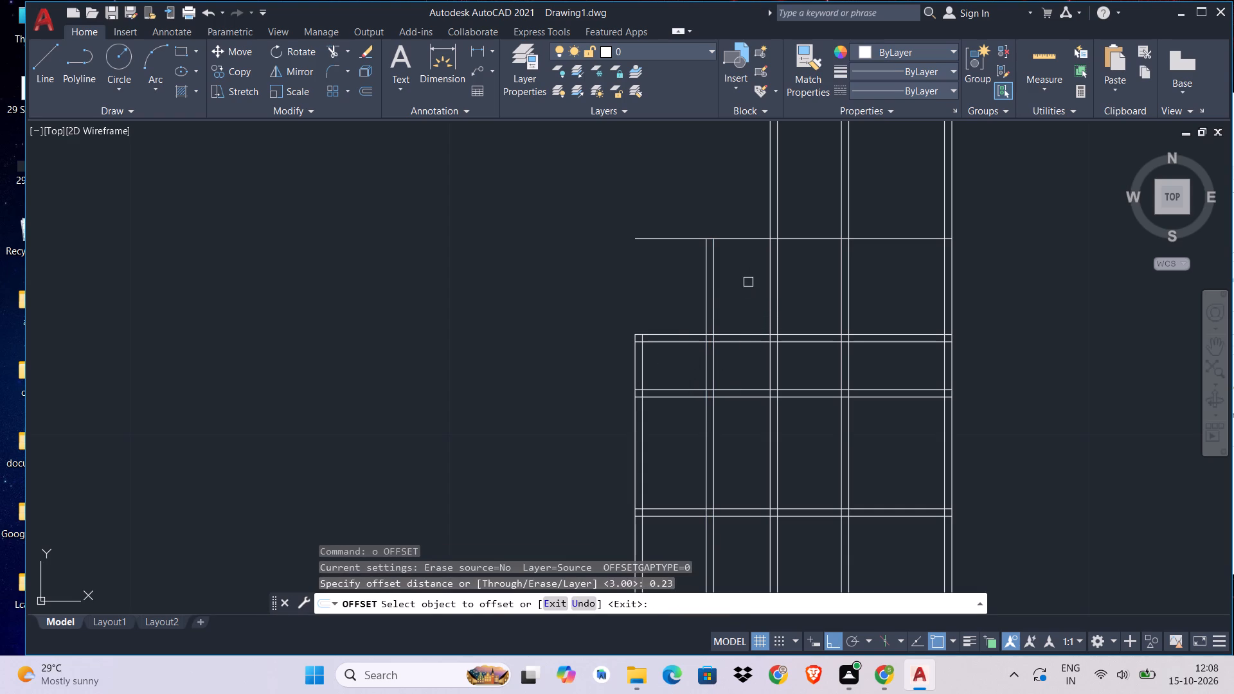
pyautogui.click(740, 232)
pyautogui.moveTo(751, 240); pyautogui.dragTo(749, 233)
pyautogui.click(744, 198)
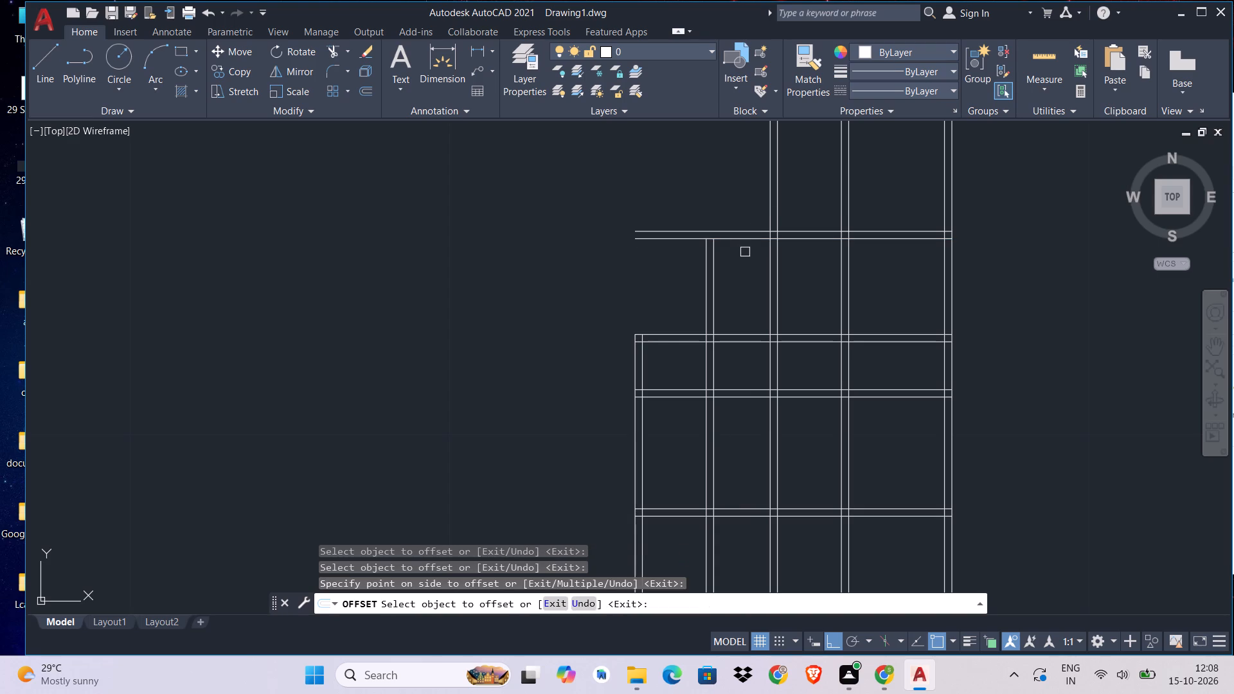
pyautogui.press('Escape')
# Extend the second vertical wall's two lines up to the outer line of the top wall.
pyautogui.write('ex')
pyautogui.press('space')
pyautogui.moveTo(720, 260); pyautogui.dragTo(707, 262)
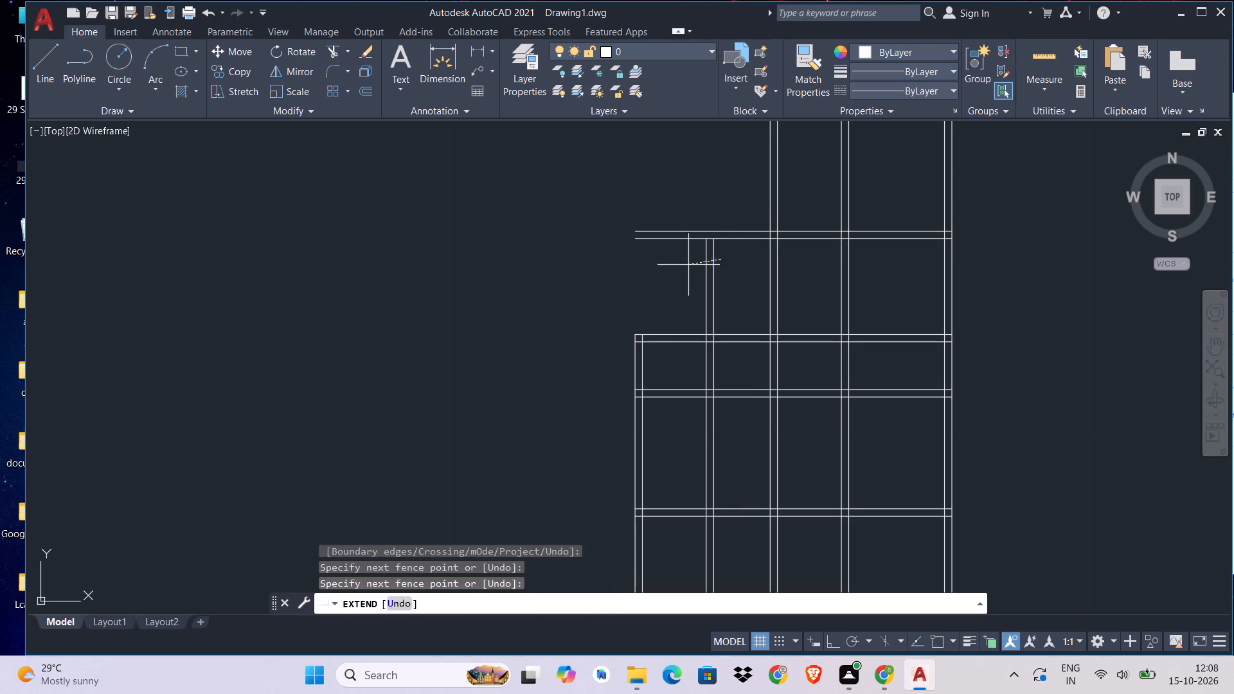
pyautogui.click(672, 275)
pyautogui.moveTo(721, 247); pyautogui.dragTo(733, 308, button='middle')
pyautogui.press('Escape')
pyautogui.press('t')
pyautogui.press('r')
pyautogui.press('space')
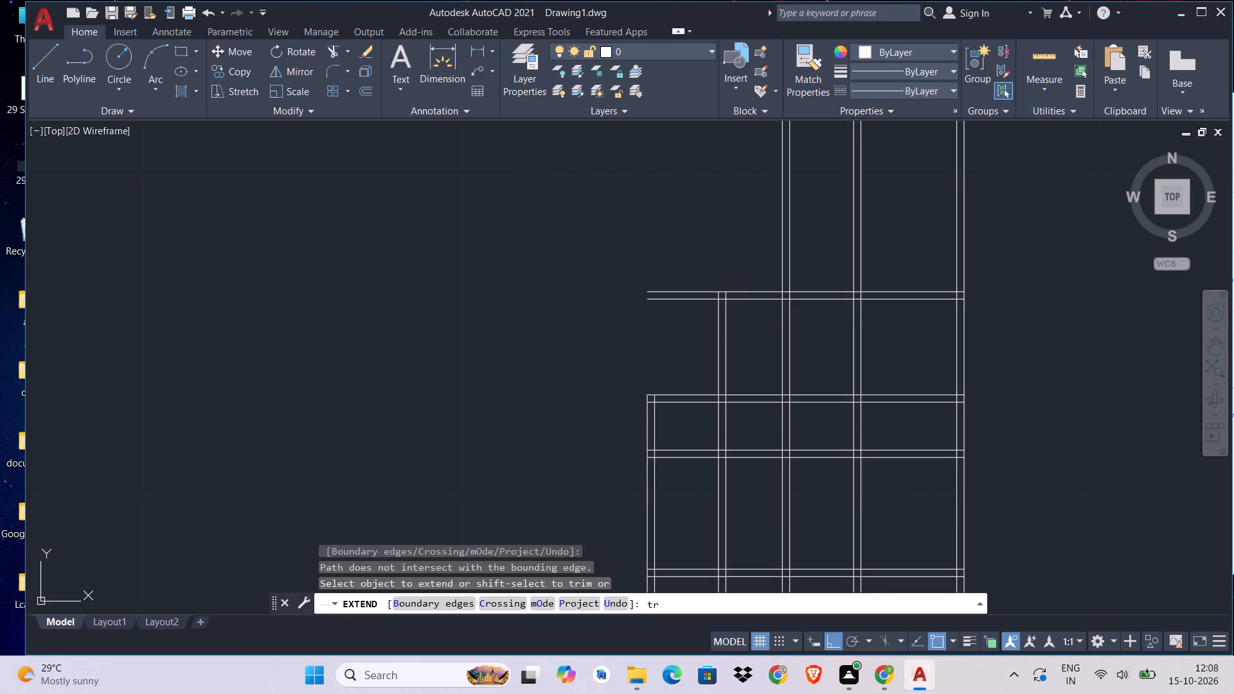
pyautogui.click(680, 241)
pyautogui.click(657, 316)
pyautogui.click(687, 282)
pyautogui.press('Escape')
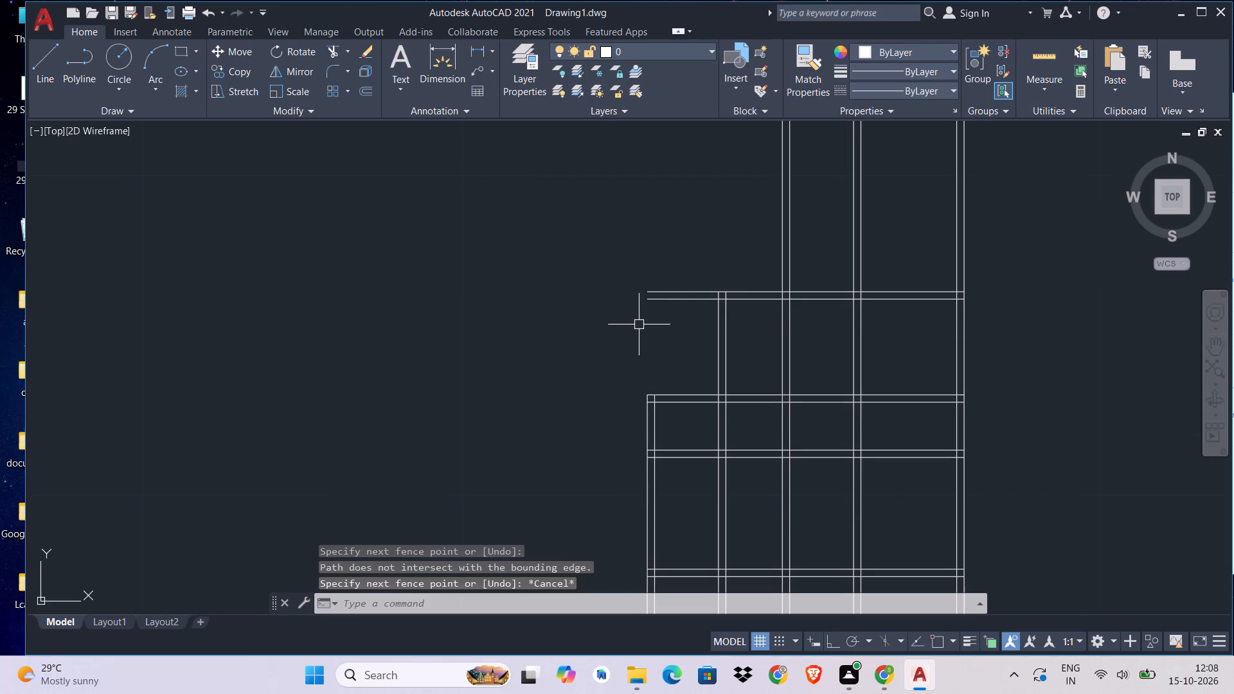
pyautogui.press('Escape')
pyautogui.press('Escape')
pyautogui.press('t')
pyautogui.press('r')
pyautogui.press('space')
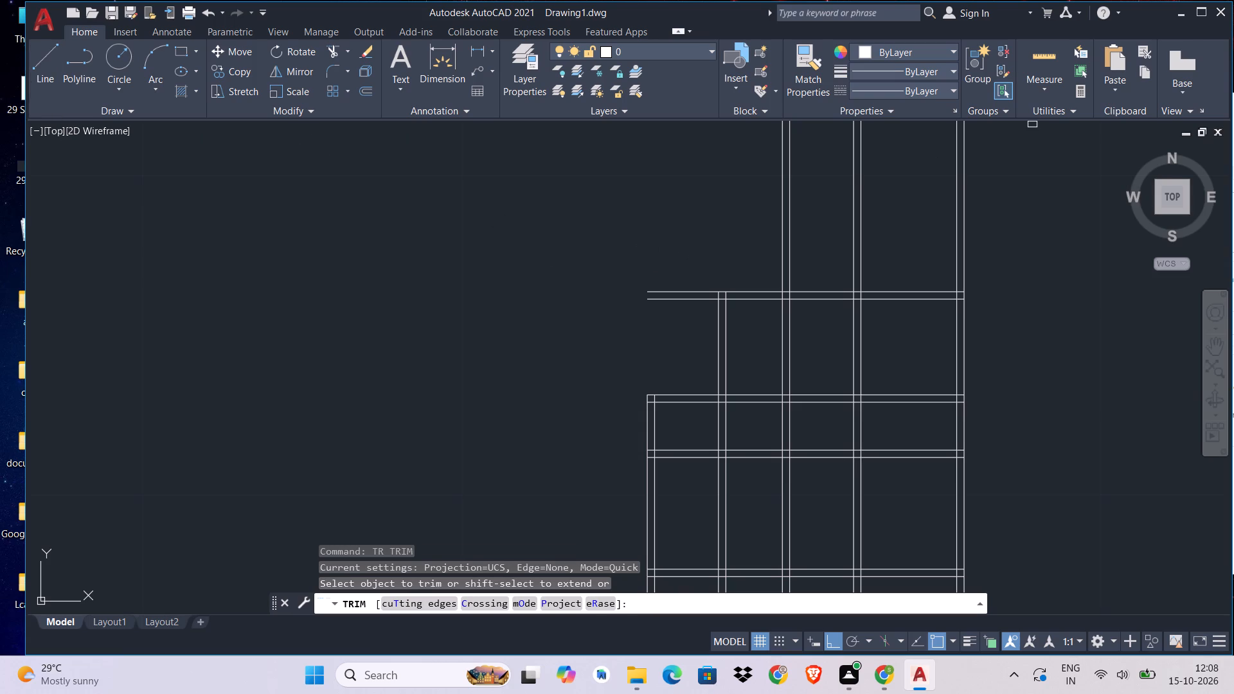
# Maximize the application window.
pyautogui.click(1201, 13)
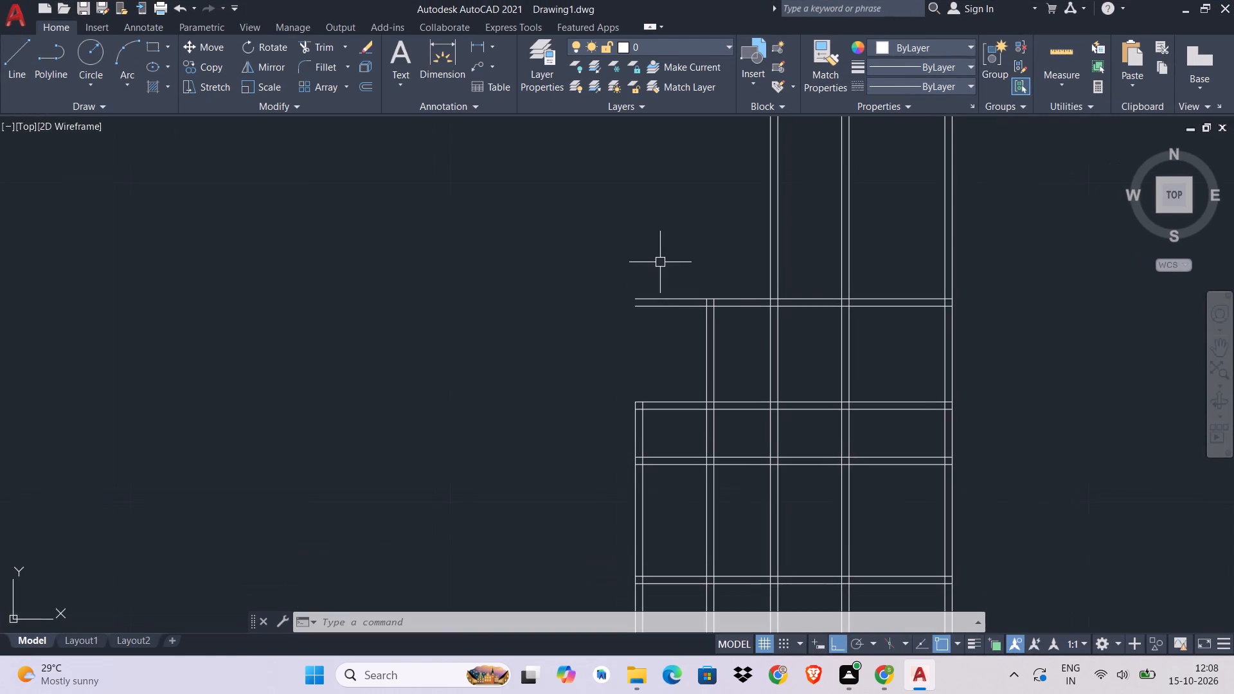
# Trim the top wall's two horizontal lines where they project left beyond the second vertical wall.
pyautogui.scroll(2, 668, 293)
pyautogui.scroll(-1, 668, 301)
pyautogui.moveTo(668, 304); pyautogui.dragTo(650, 217, button='middle')
pyautogui.press('Escape')
pyautogui.press('Escape')
pyautogui.press('Escape')
pyautogui.press('t')
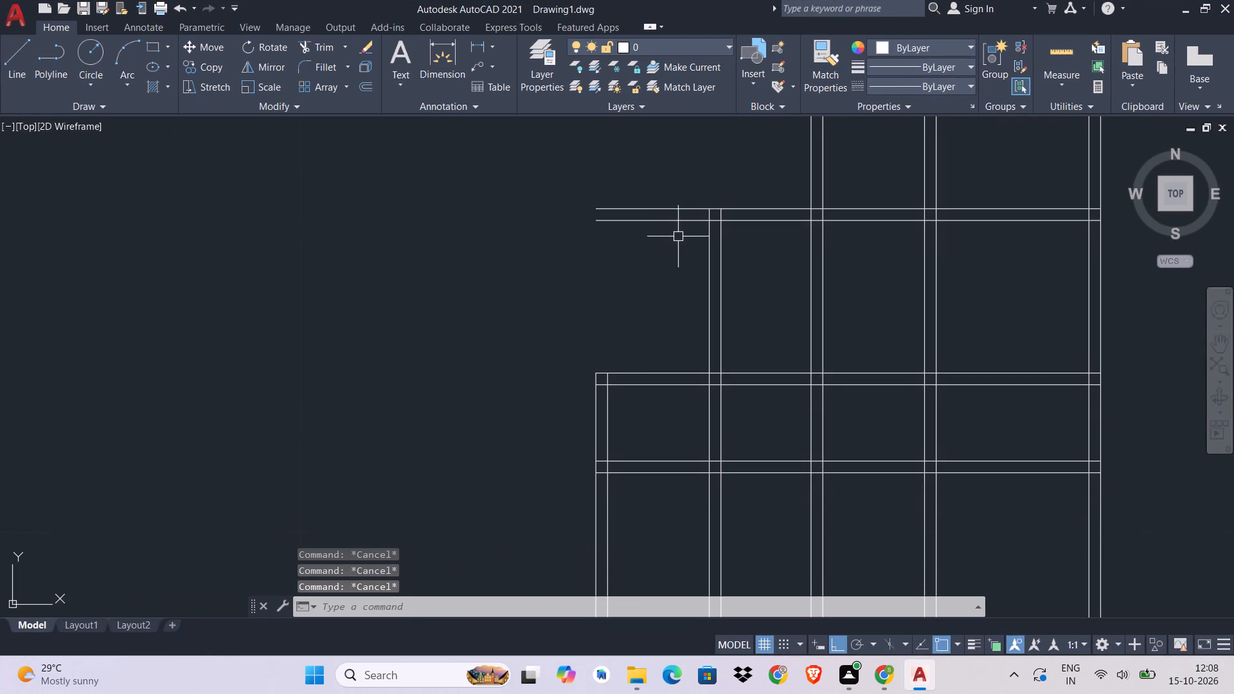
pyautogui.press('r')
pyautogui.press('space')
pyautogui.click(670, 179)
pyautogui.click(647, 241)
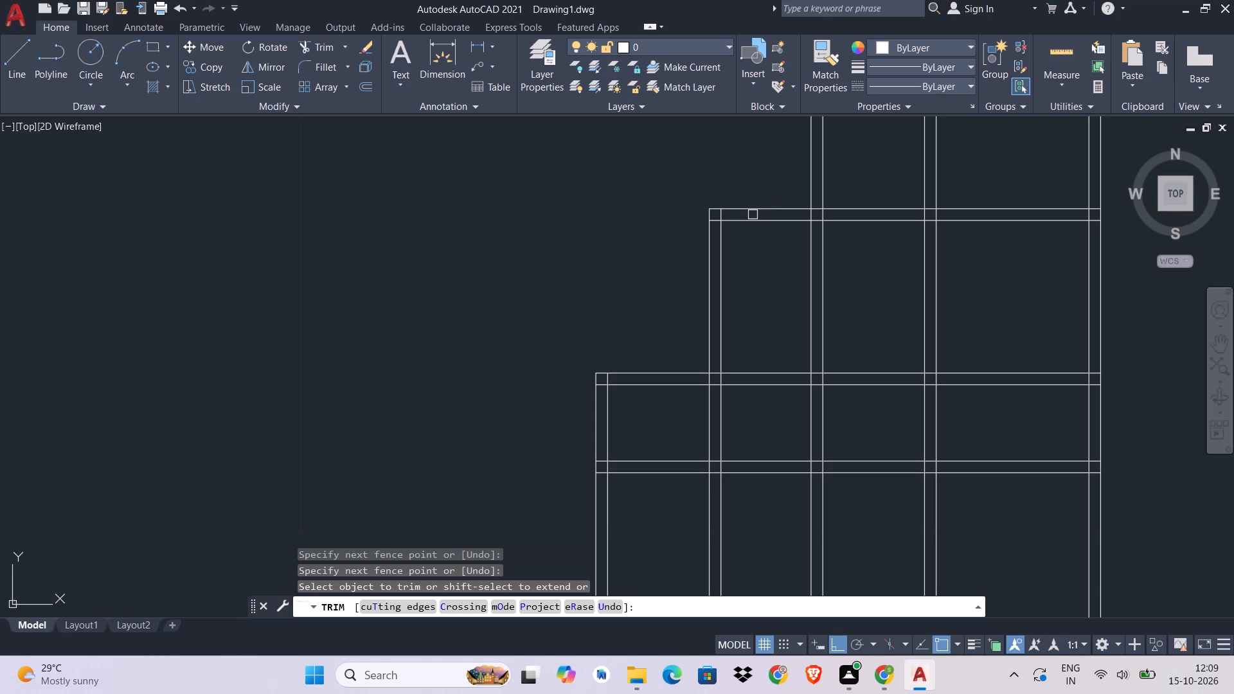
# Trim all vertical wall lines where they extend above the topmost horizontal wall.
pyautogui.scroll(-2, 892, 309)
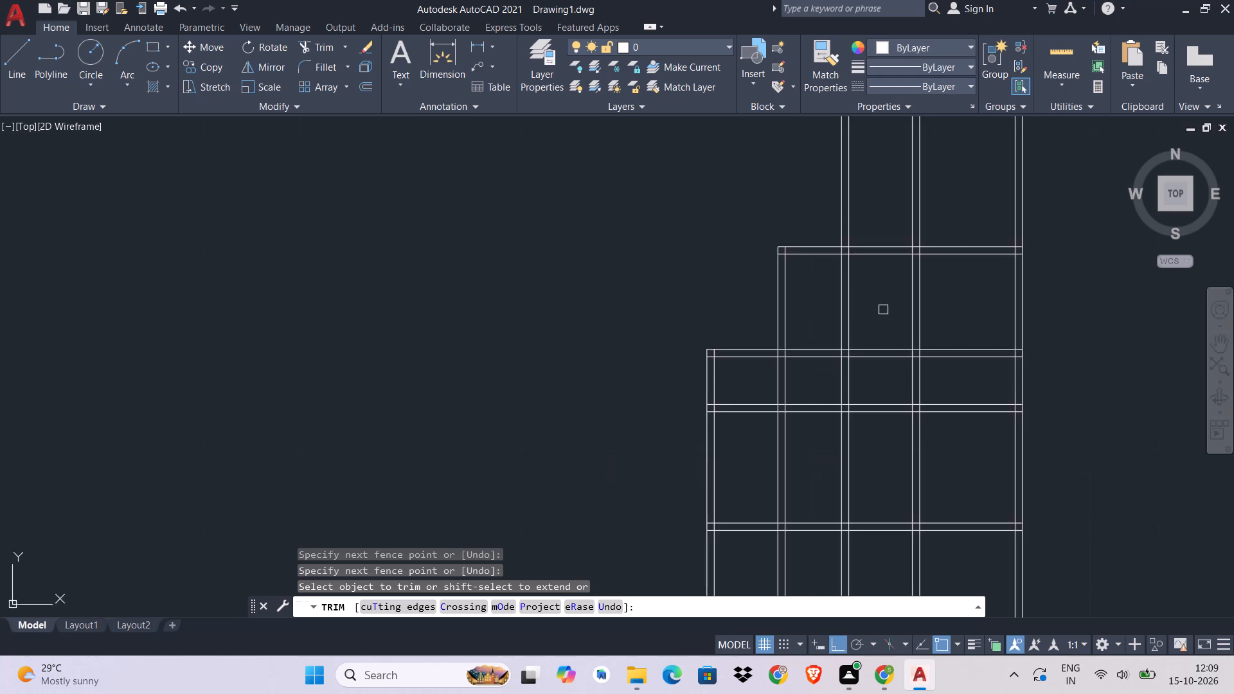
pyautogui.moveTo(883, 310); pyautogui.dragTo(859, 263, button='middle')
pyautogui.moveTo(833, 280); pyautogui.dragTo(827, 335, button='middle')
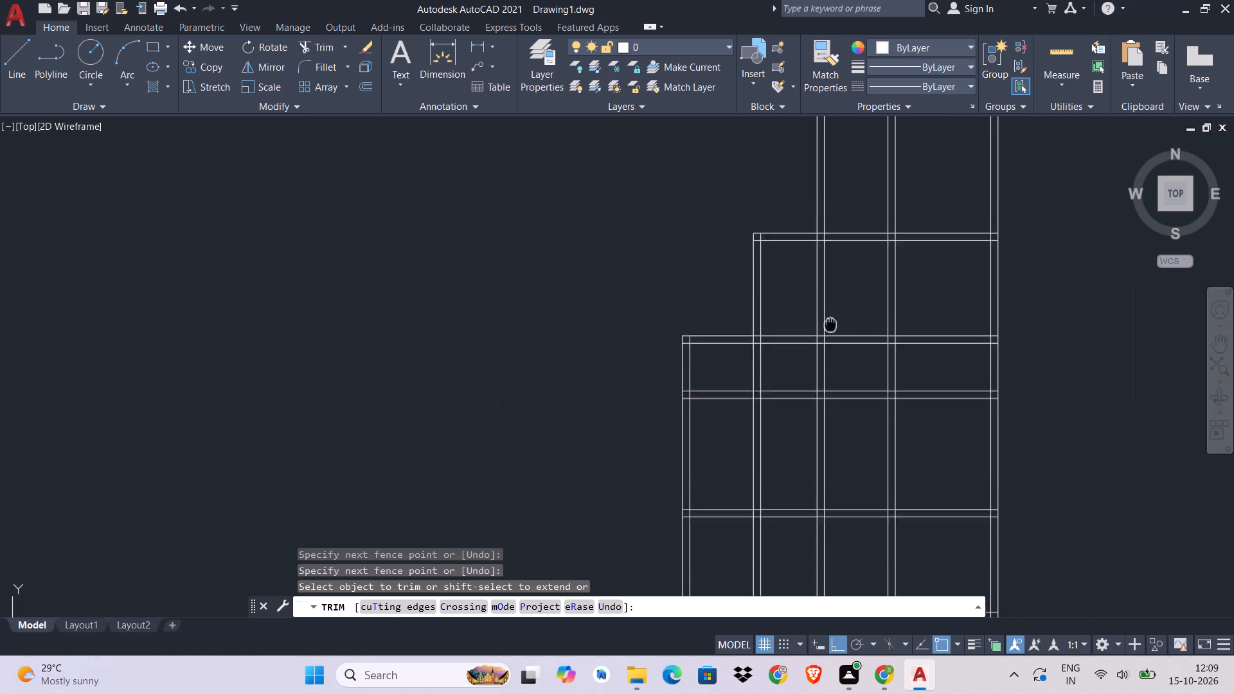
pyautogui.moveTo(827, 335); pyautogui.dragTo(803, 386, button='middle')
pyautogui.press('Escape')
pyautogui.press('Escape')
pyautogui.press('Escape')
pyautogui.press('t')
pyautogui.press('r')
pyautogui.press('space')
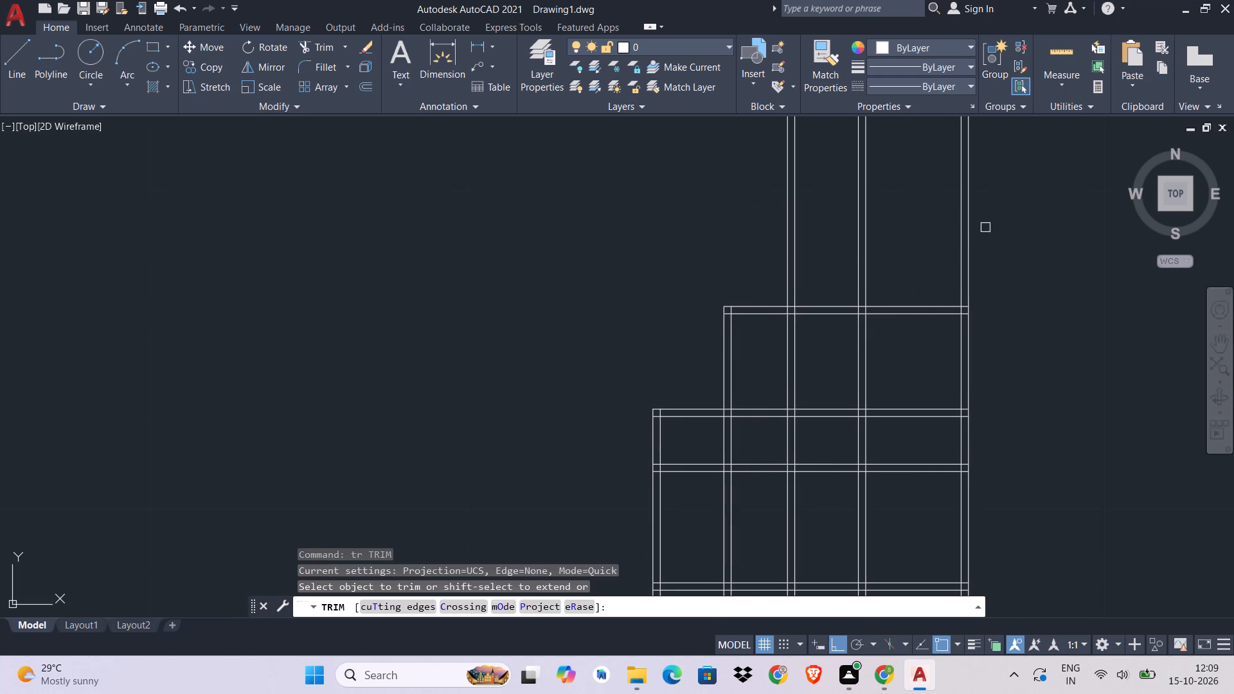
pyautogui.moveTo(1012, 214); pyautogui.dragTo(987, 217)
pyautogui.click(488, 231)
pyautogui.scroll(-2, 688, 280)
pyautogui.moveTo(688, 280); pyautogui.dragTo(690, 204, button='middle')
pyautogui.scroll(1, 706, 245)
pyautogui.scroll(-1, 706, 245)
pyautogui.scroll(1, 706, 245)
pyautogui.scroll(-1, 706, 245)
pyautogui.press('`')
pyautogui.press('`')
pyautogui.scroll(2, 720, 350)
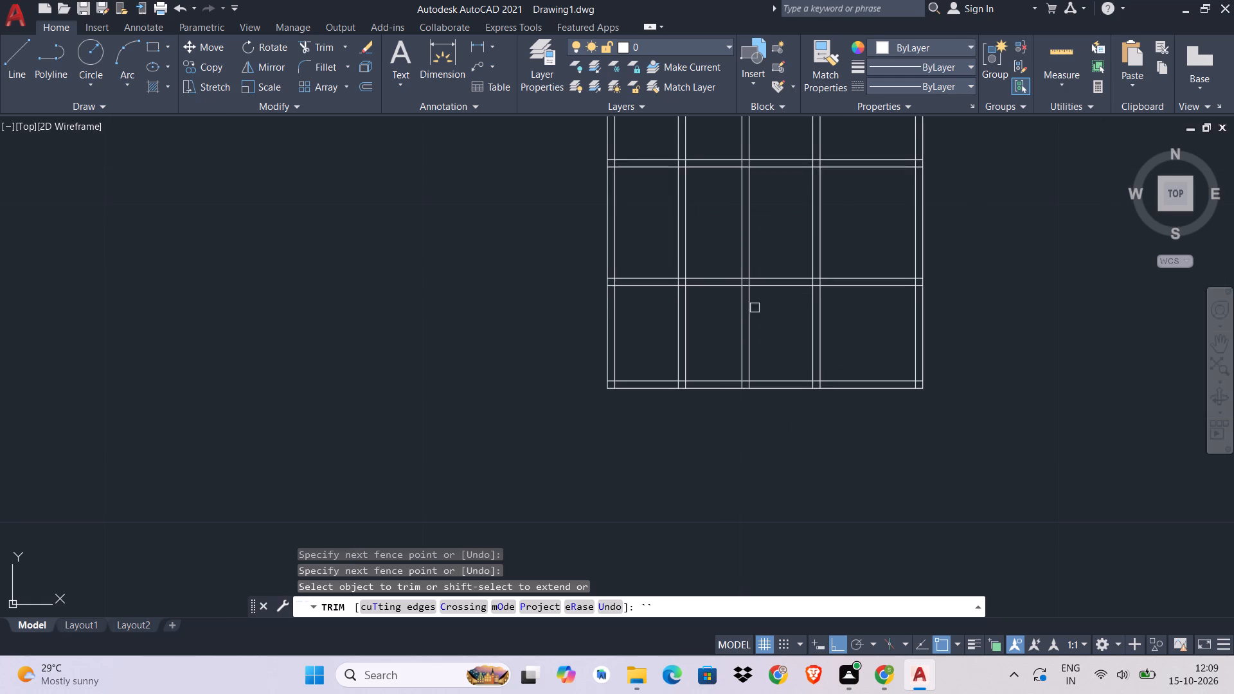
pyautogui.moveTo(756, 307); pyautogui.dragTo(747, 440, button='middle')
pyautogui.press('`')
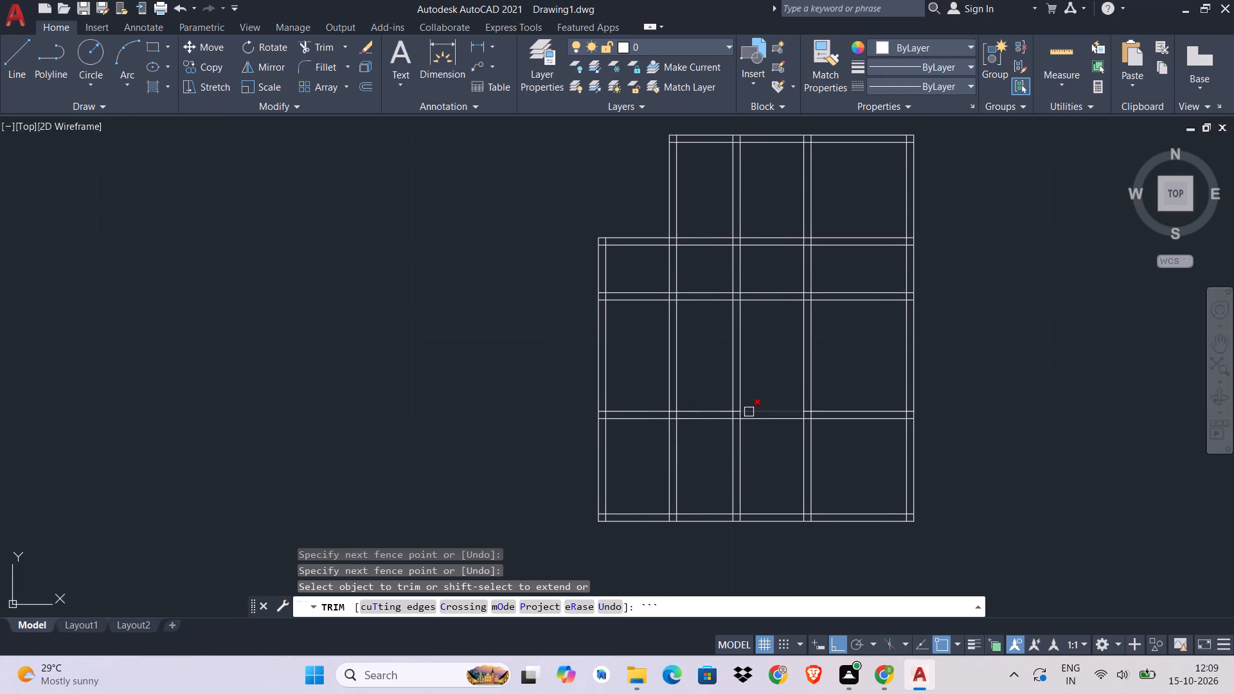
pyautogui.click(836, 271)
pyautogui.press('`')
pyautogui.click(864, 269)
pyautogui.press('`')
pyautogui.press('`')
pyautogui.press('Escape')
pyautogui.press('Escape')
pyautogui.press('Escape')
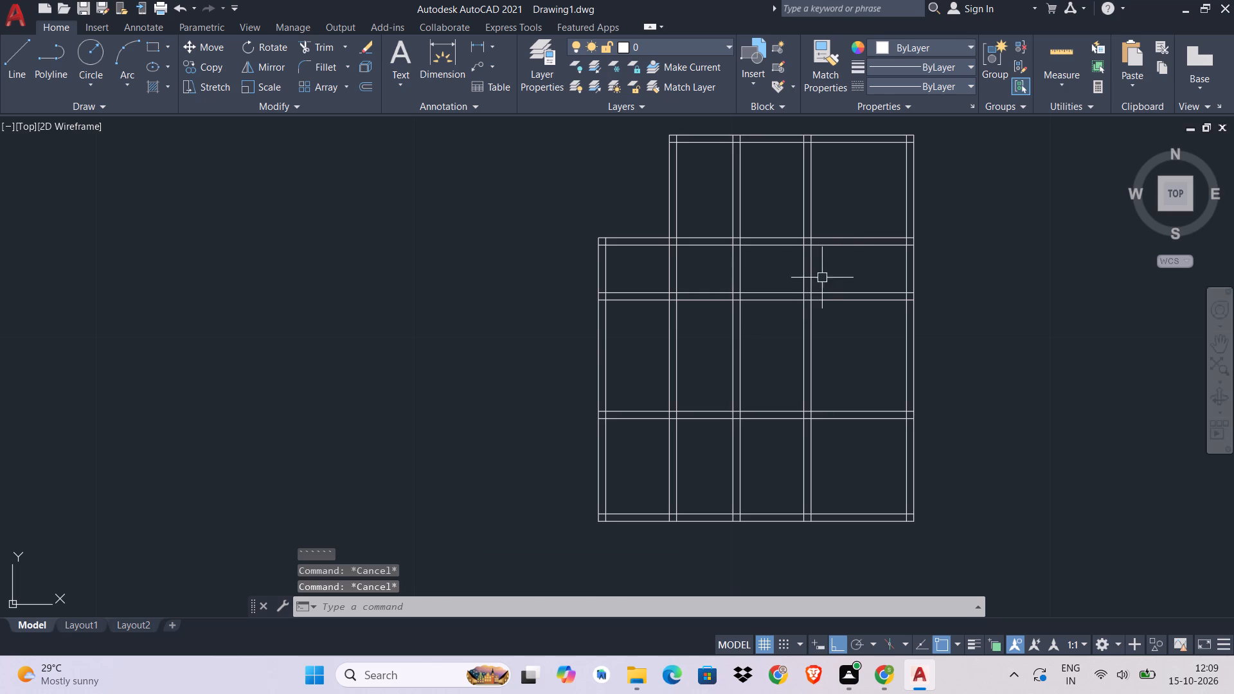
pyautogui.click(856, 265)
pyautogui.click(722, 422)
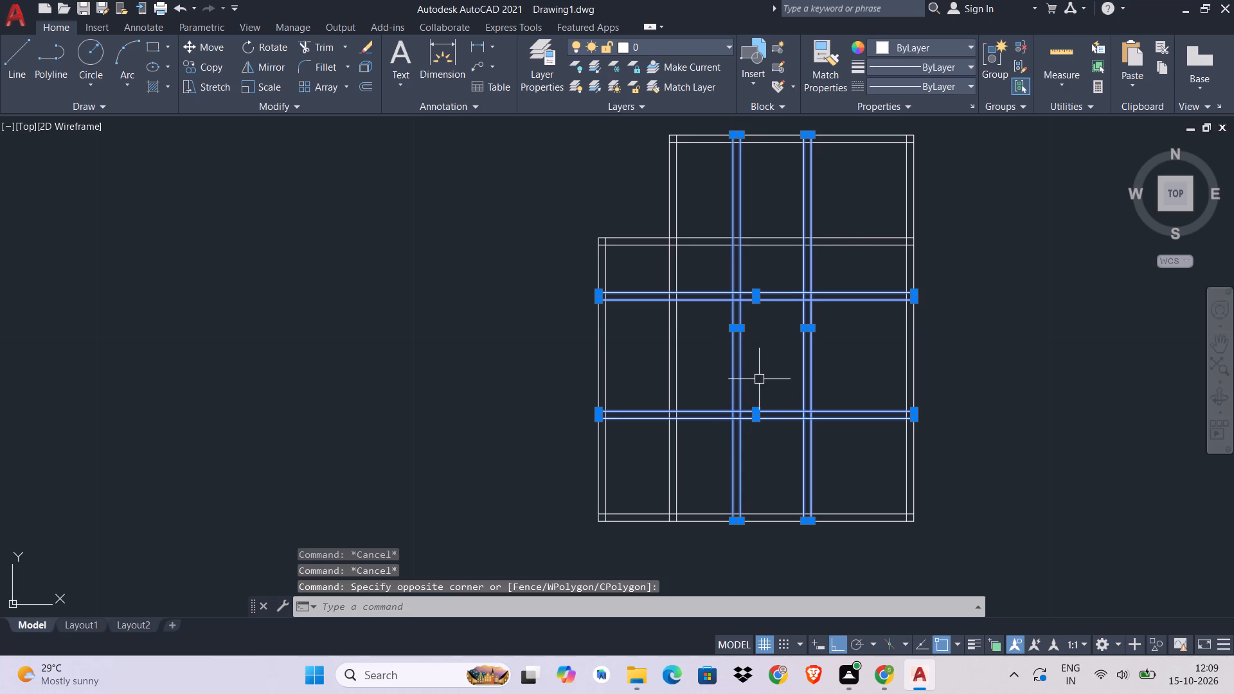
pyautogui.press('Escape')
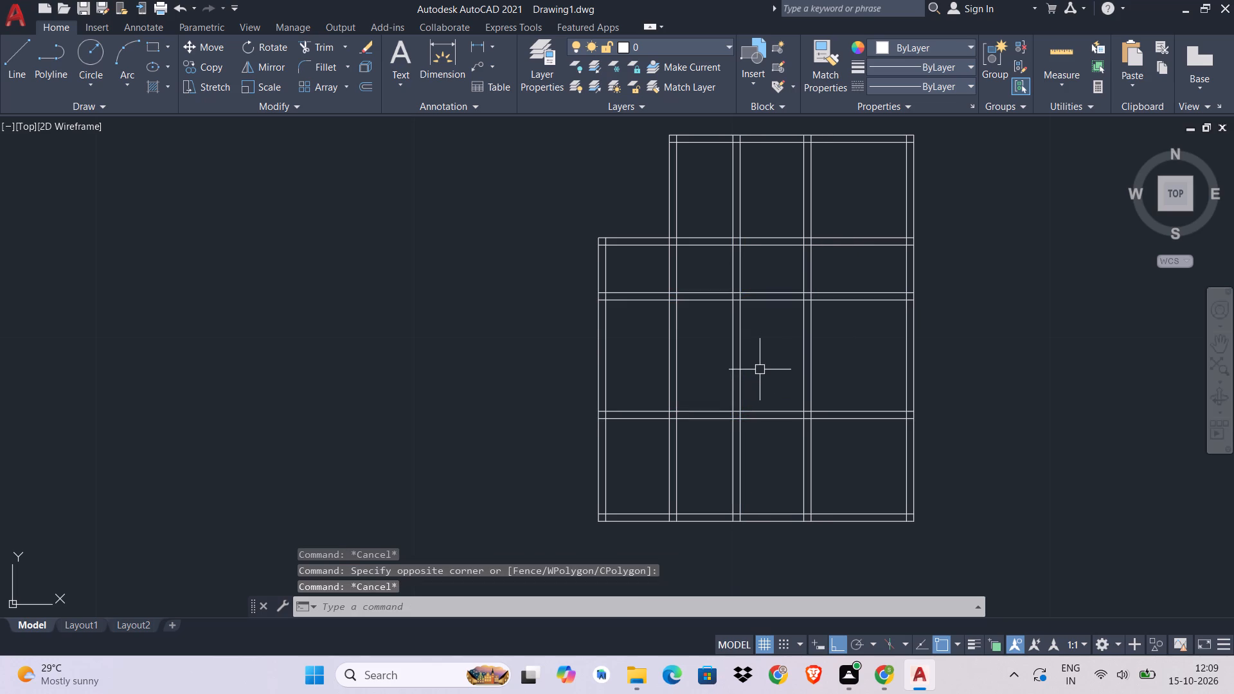
# Trim the three interior horizontal walls between the second and third vertical walls from the left.
pyautogui.write('tr')
pyautogui.press('space')
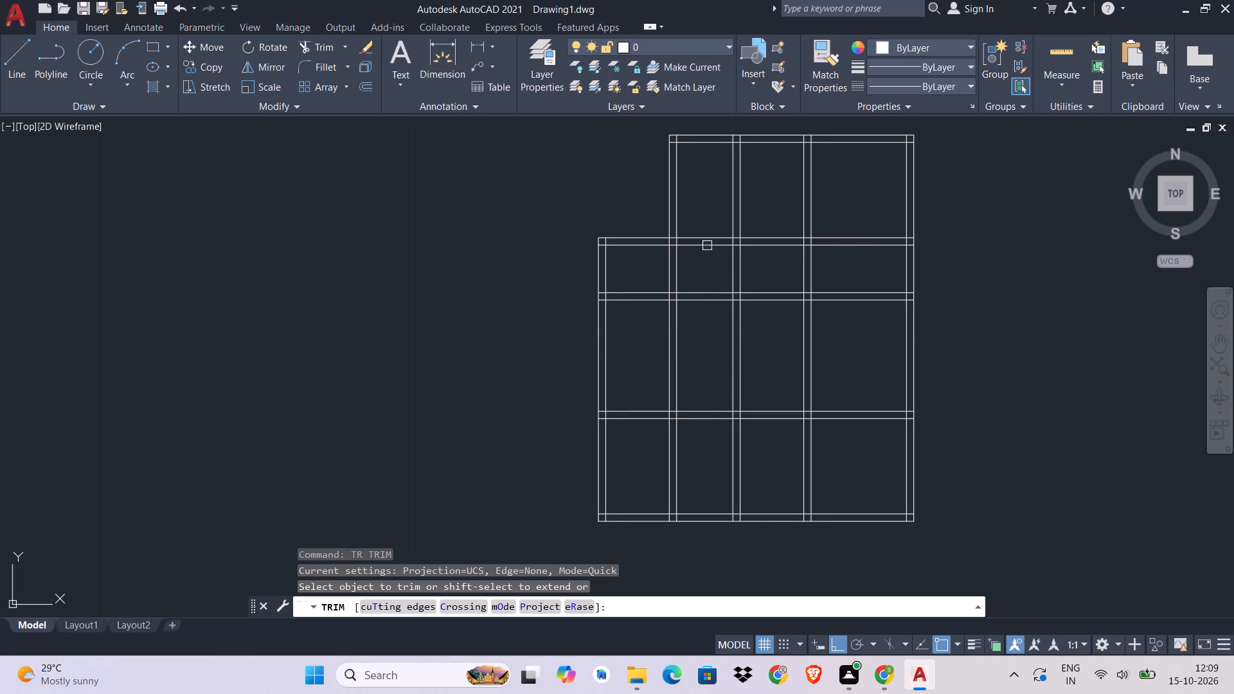
pyautogui.click(707, 203)
pyautogui.click(701, 458)
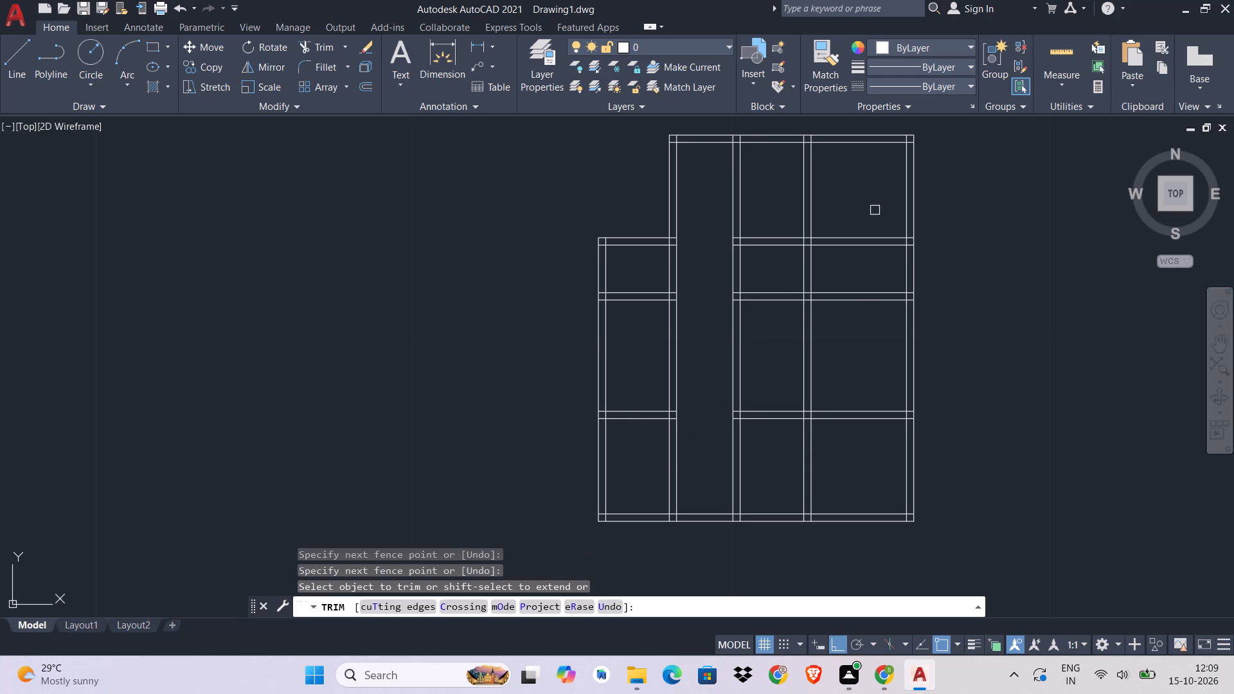
pyautogui.press('Escape')
# Erase the interior vertical and horizontal wall lines right of the second vertical wall, keeping the outer walls.
pyautogui.click(863, 201)
pyautogui.click(708, 449)
pyautogui.press('Delete')
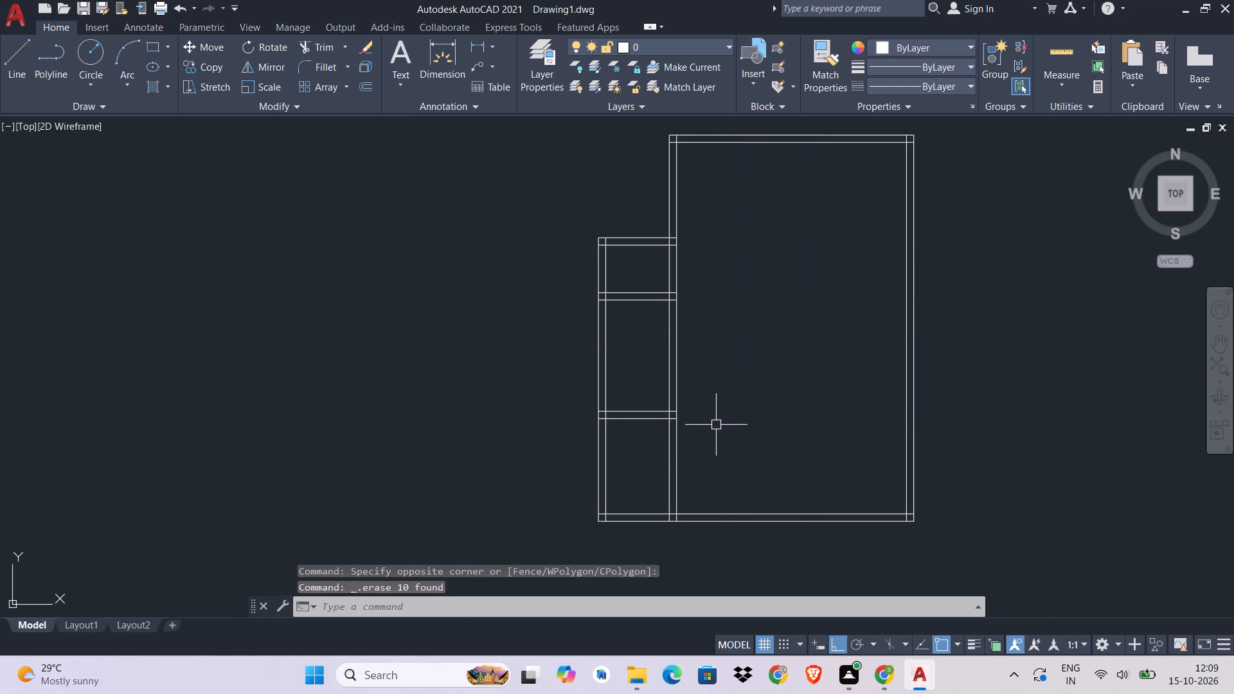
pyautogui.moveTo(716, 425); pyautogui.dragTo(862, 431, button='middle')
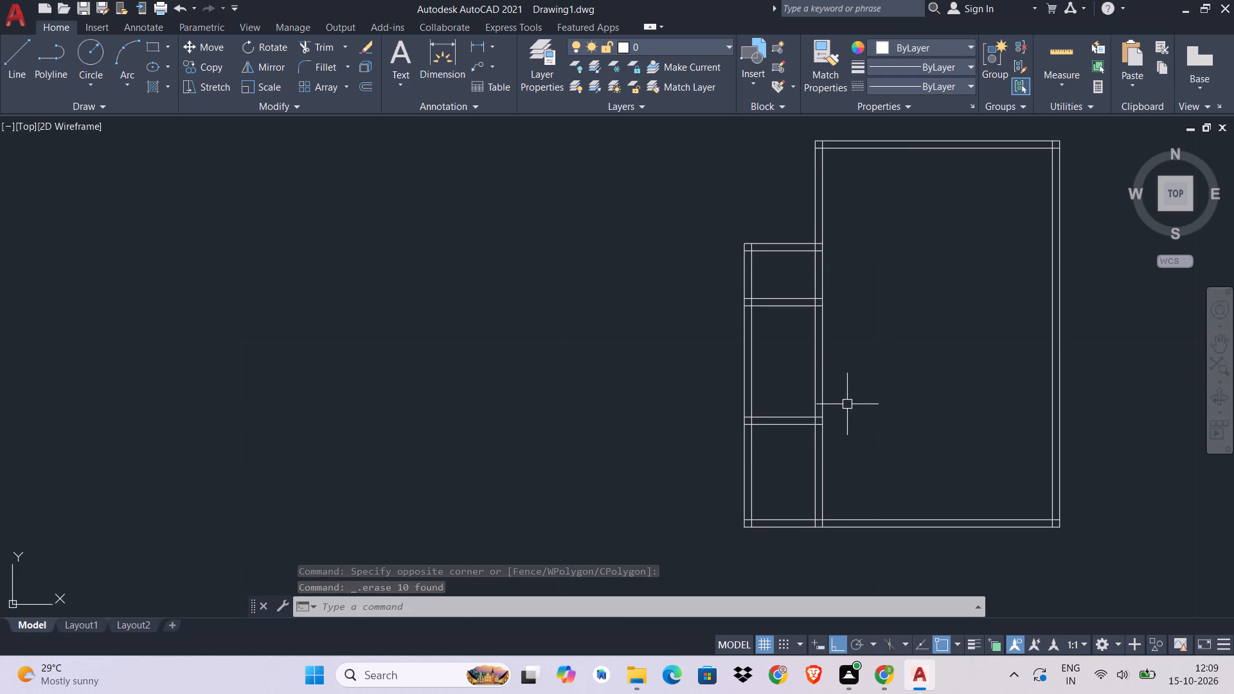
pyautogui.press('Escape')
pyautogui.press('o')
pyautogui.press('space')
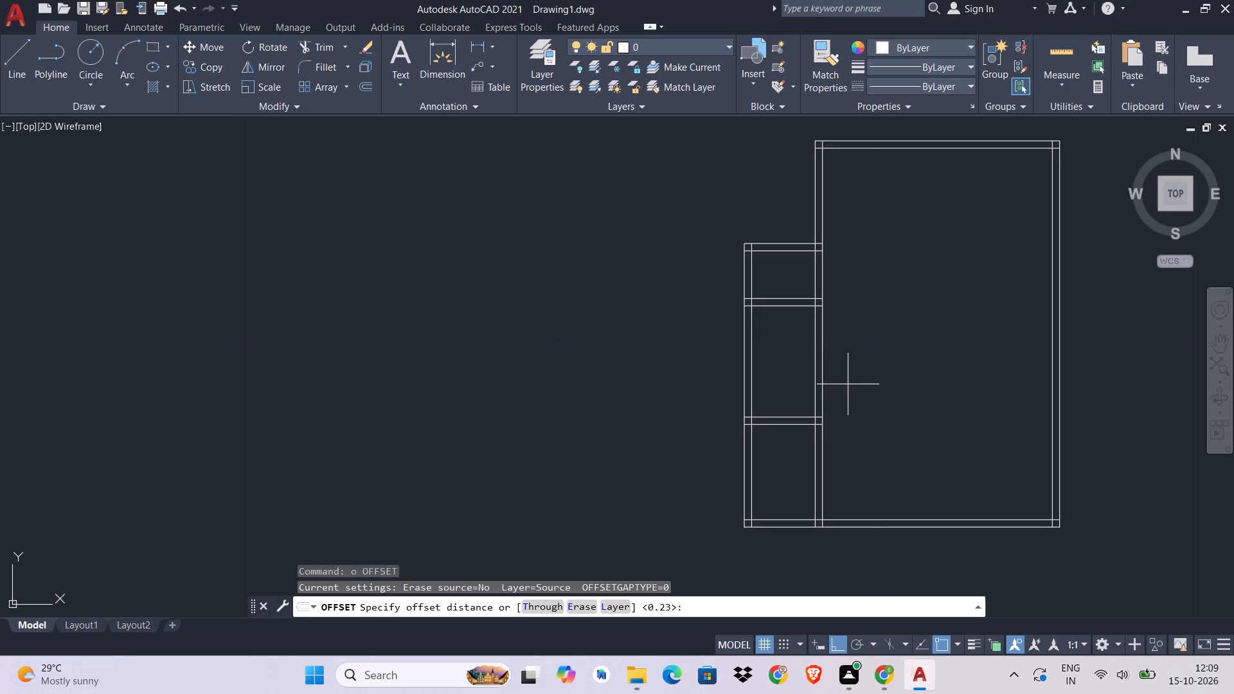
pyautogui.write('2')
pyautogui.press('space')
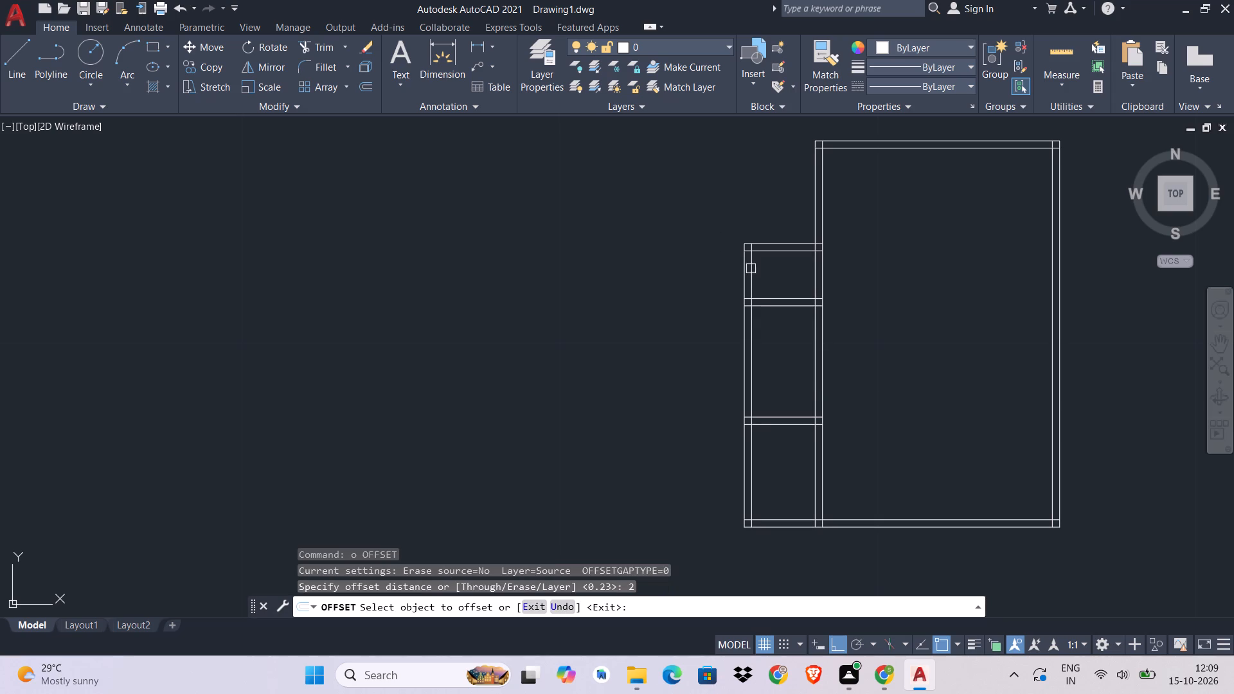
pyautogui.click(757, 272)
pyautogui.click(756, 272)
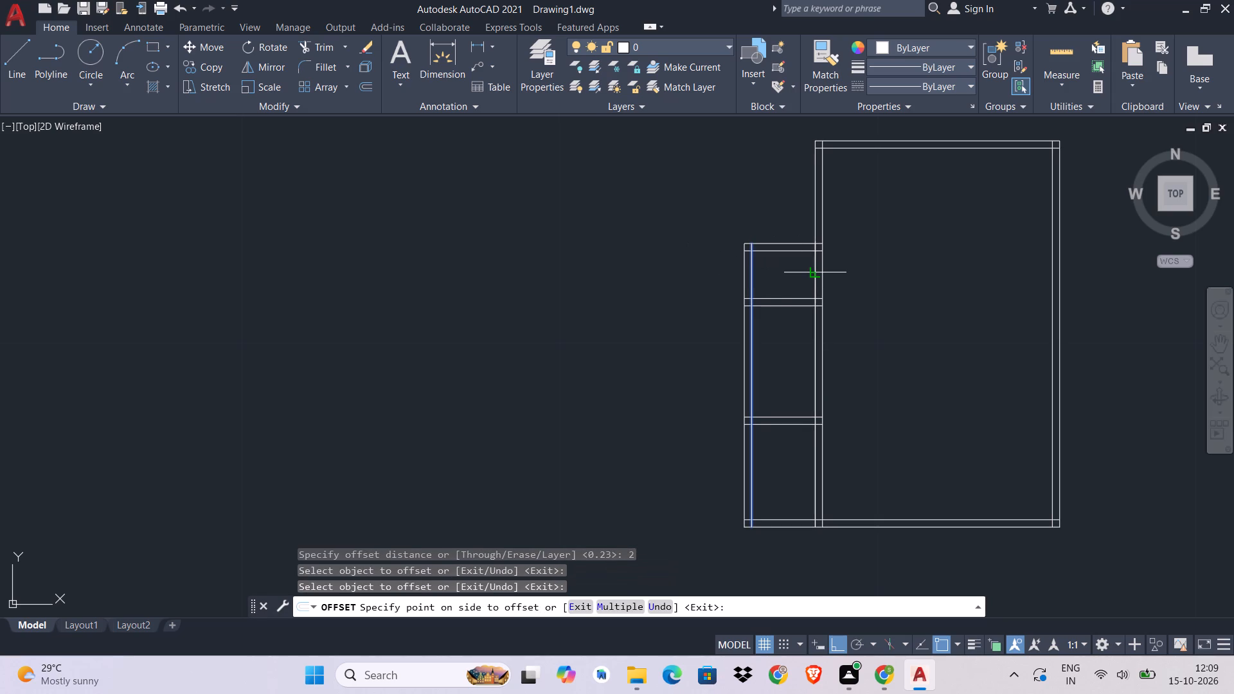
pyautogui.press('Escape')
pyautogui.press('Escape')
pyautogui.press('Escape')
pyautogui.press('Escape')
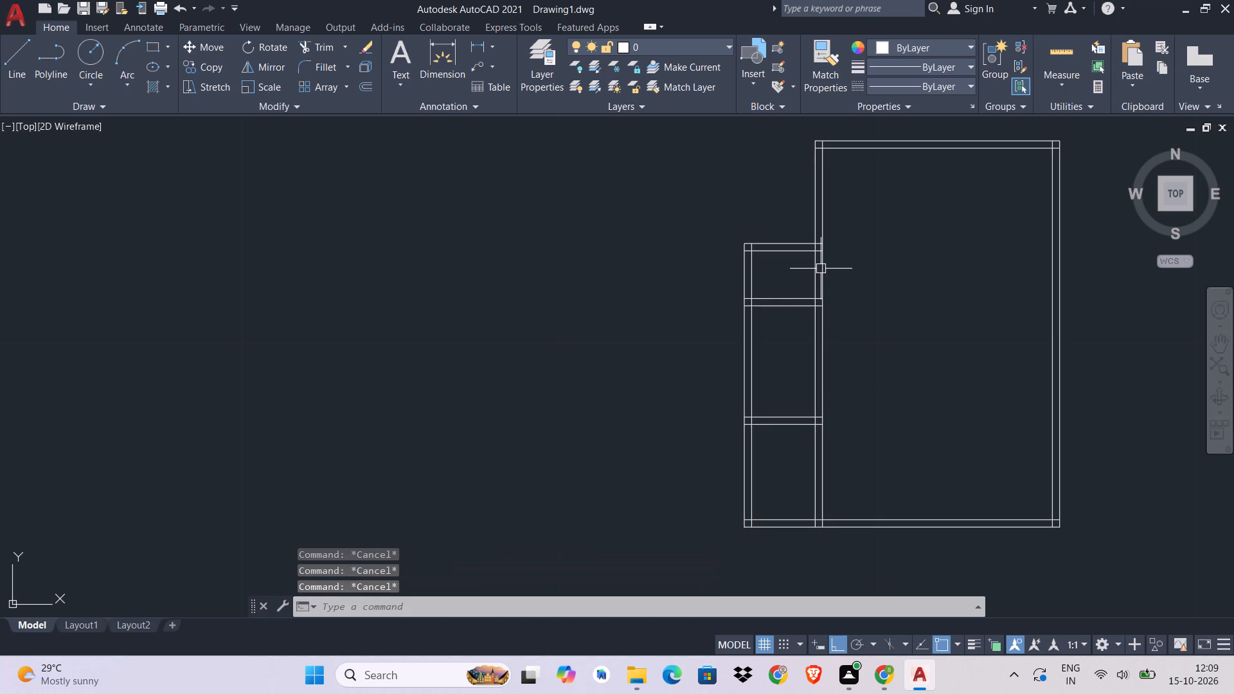
# Offset the right-hand line of the second vertical wall from the left by 4 into the large open area.
pyautogui.press('o')
pyautogui.press('space')
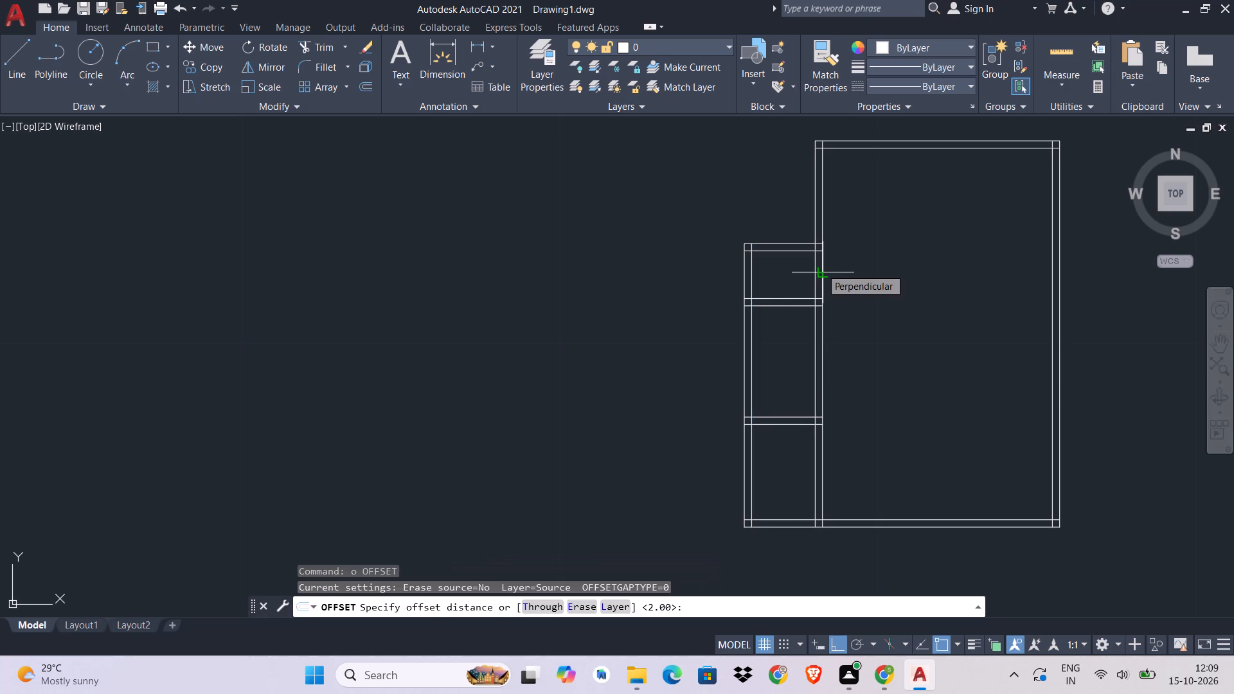
pyautogui.press('4')
pyautogui.press('space')
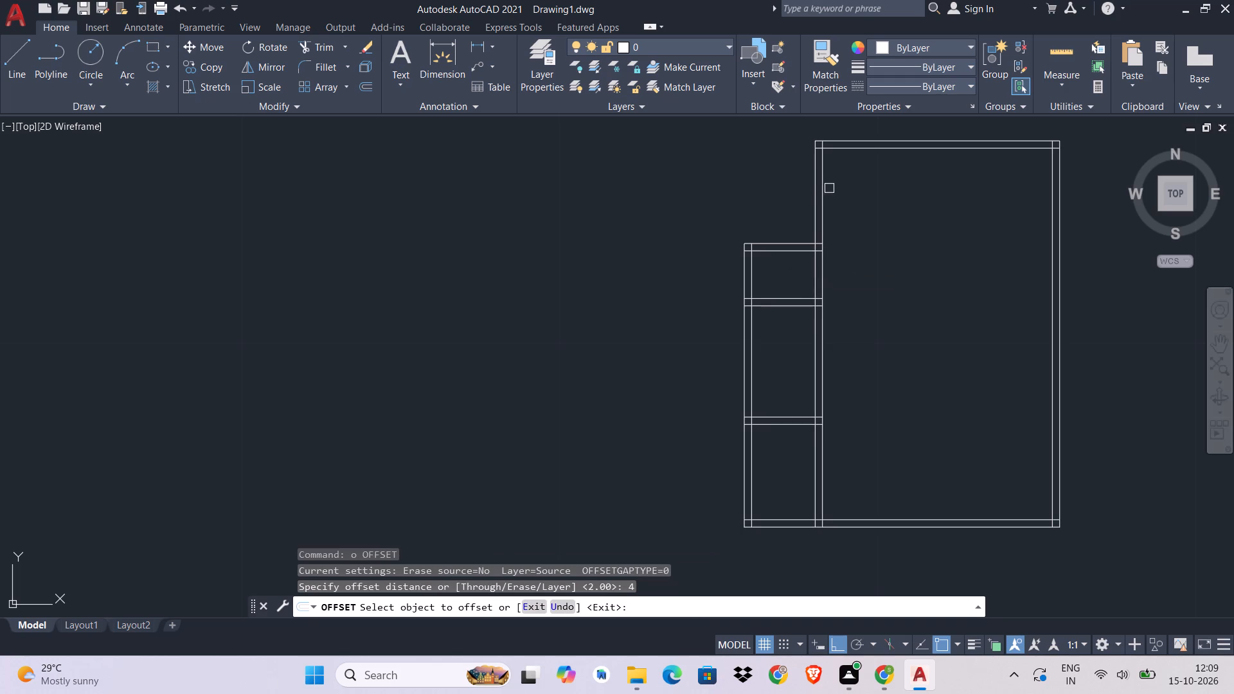
pyautogui.click(822, 193)
pyautogui.moveTo(923, 193); pyautogui.dragTo(927, 201)
pyautogui.moveTo(948, 201); pyautogui.dragTo(800, 292, button='middle')
pyautogui.press('Escape')
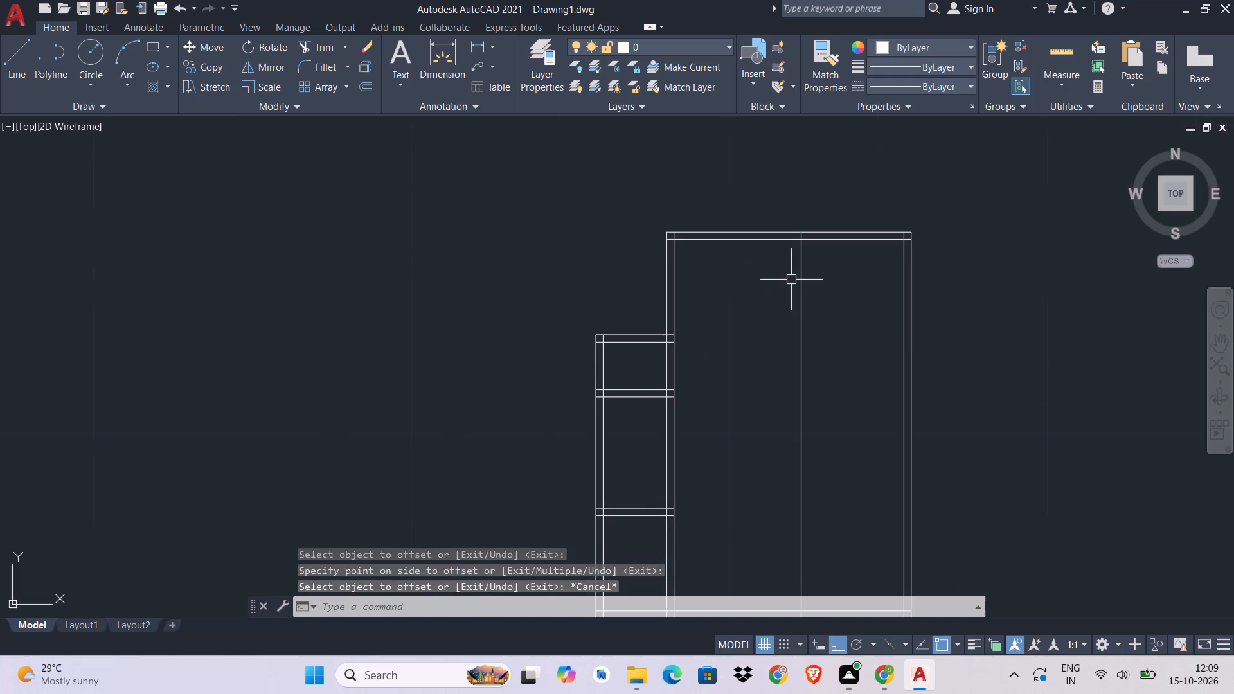
pyautogui.press('Escape')
pyautogui.press('Escape')
# Offset the new vertical line 0.23 to the right to give the interior wall its thickness.
pyautogui.press('o')
pyautogui.press('space')
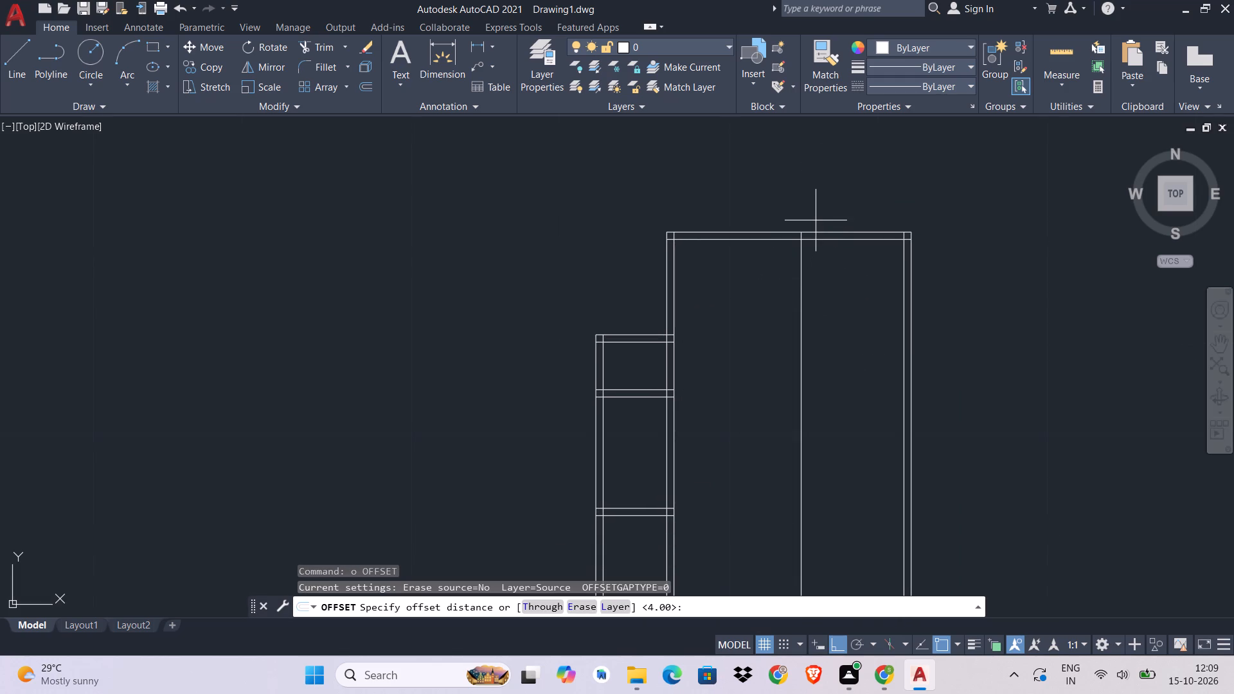
pyautogui.write('0.23')
pyautogui.press('space')
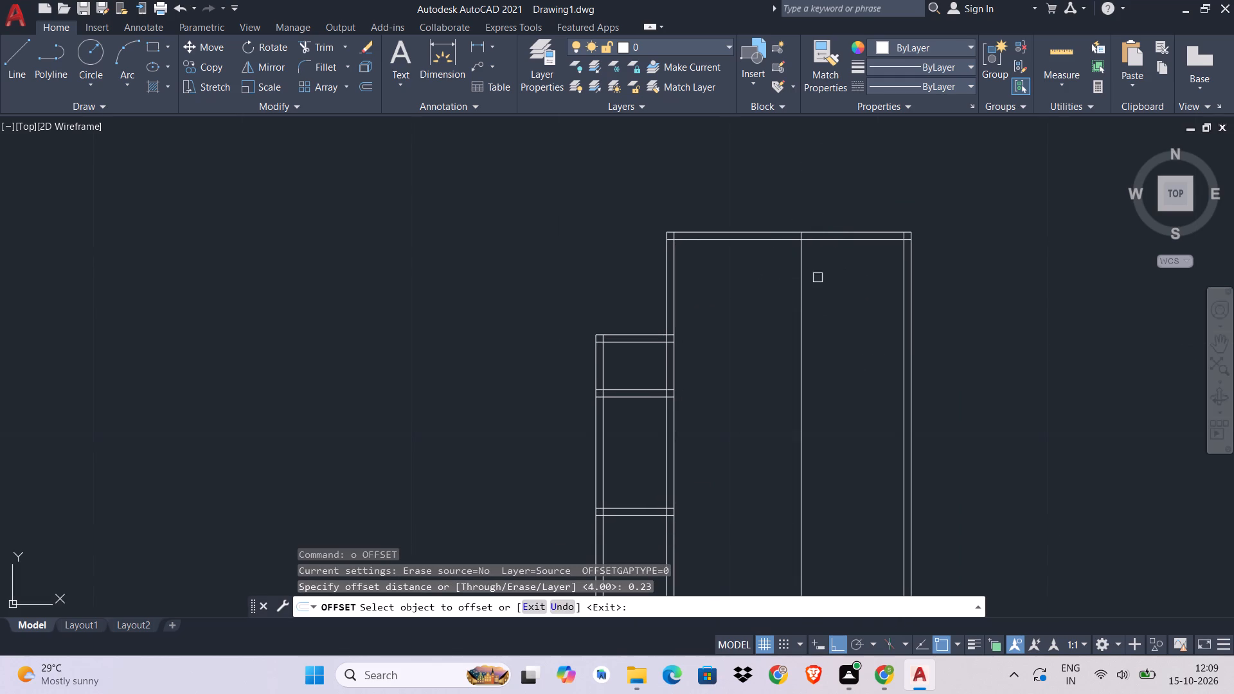
pyautogui.click(797, 284)
pyautogui.click(858, 278)
pyautogui.press('Escape')
pyautogui.press('Escape')
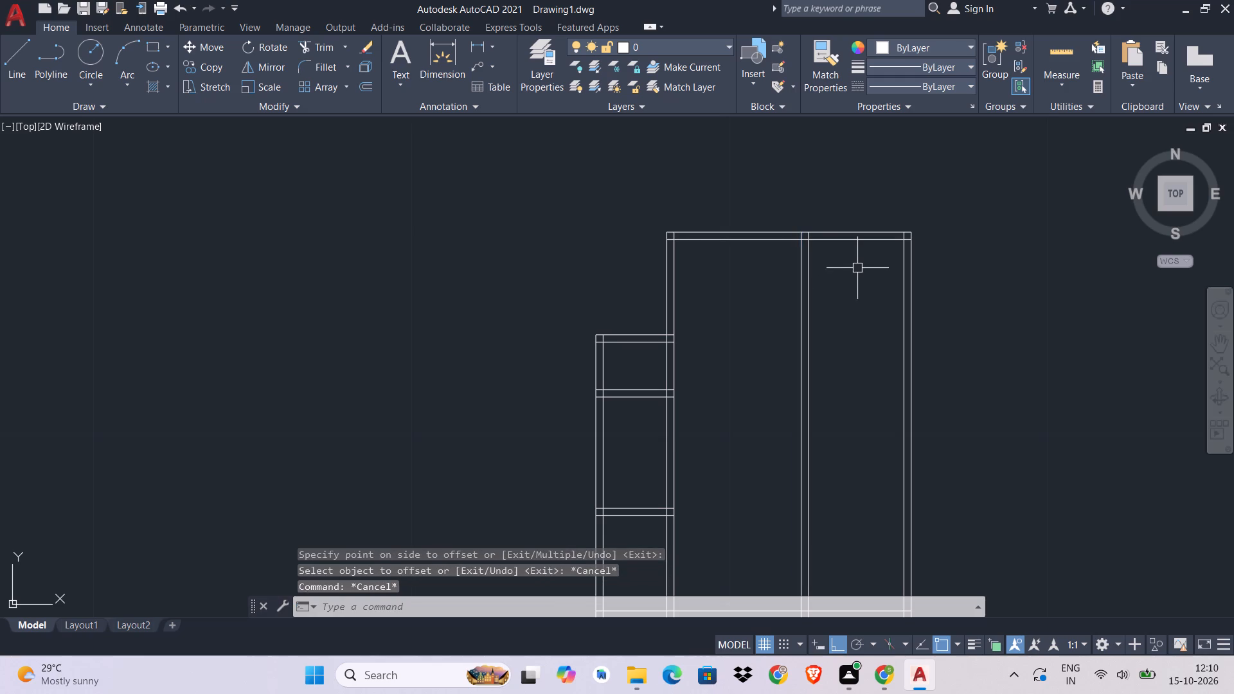
# Check the clear width between the new interior wall and the right outer wall along the top wall, without placing a dimension.
pyautogui.moveTo(830, 335); pyautogui.dragTo(765, 312, button='middle')
pyautogui.press('Escape')
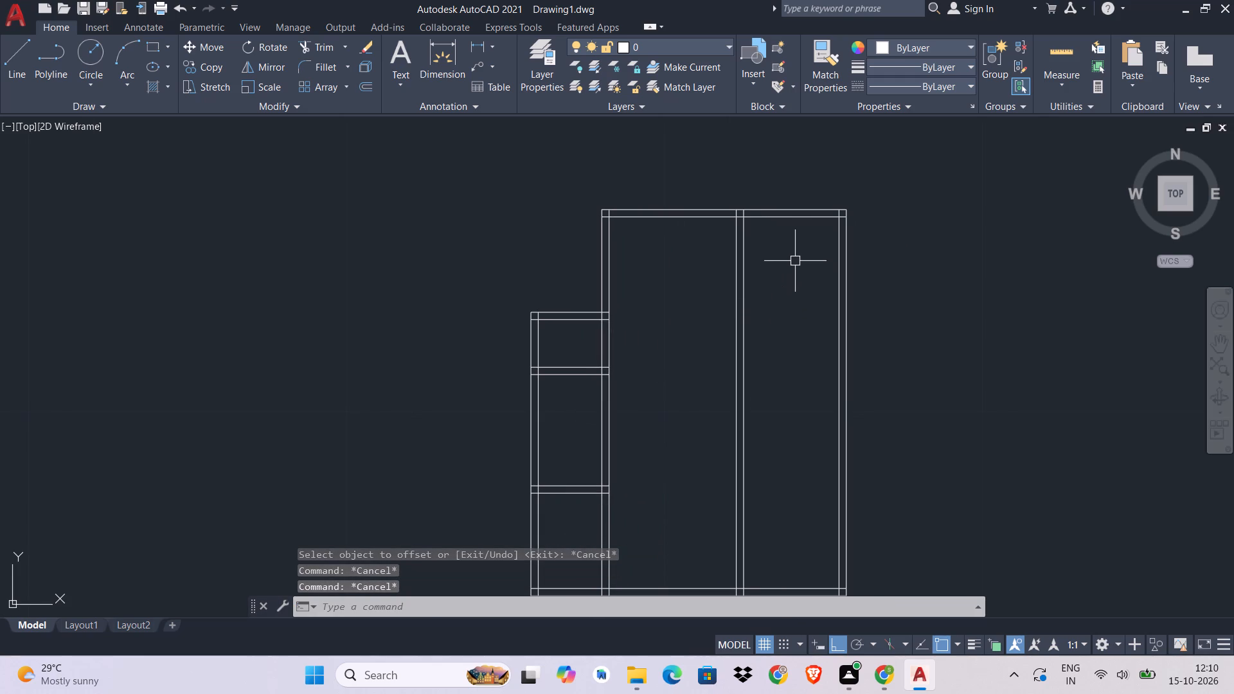
pyautogui.press('d')
pyautogui.press('i')
pyautogui.write('m')
pyautogui.press('space')
pyautogui.scroll(2, 808, 213)
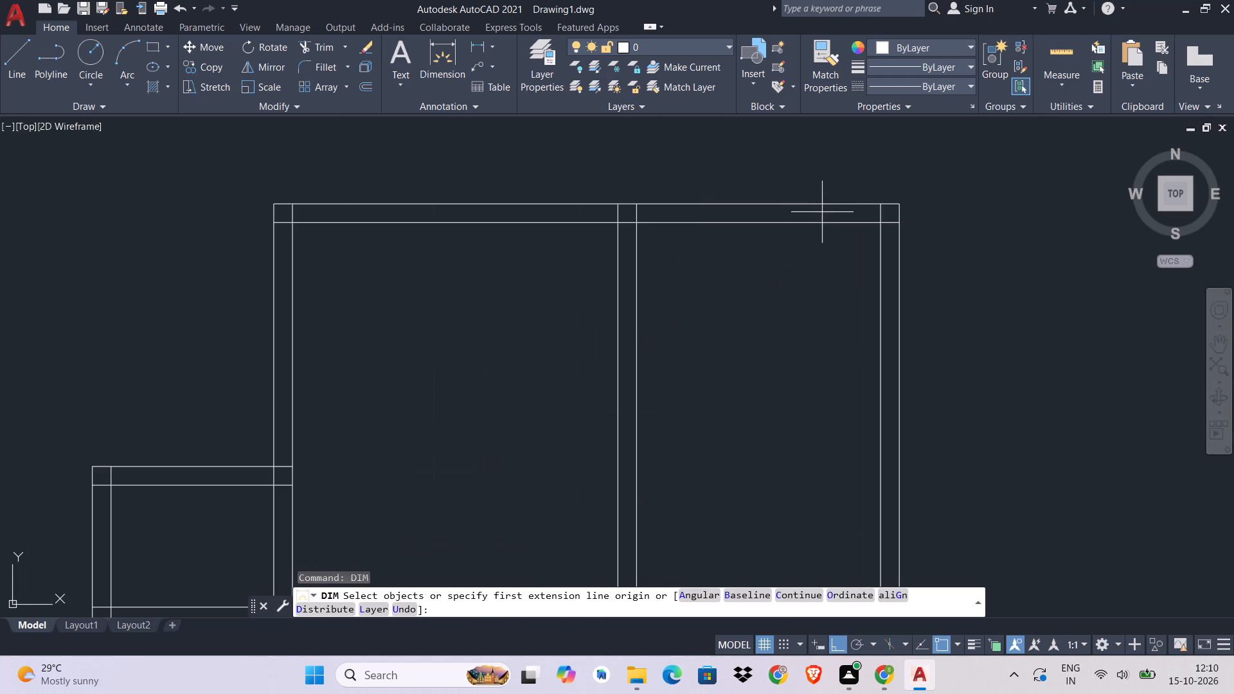
pyautogui.click(641, 224)
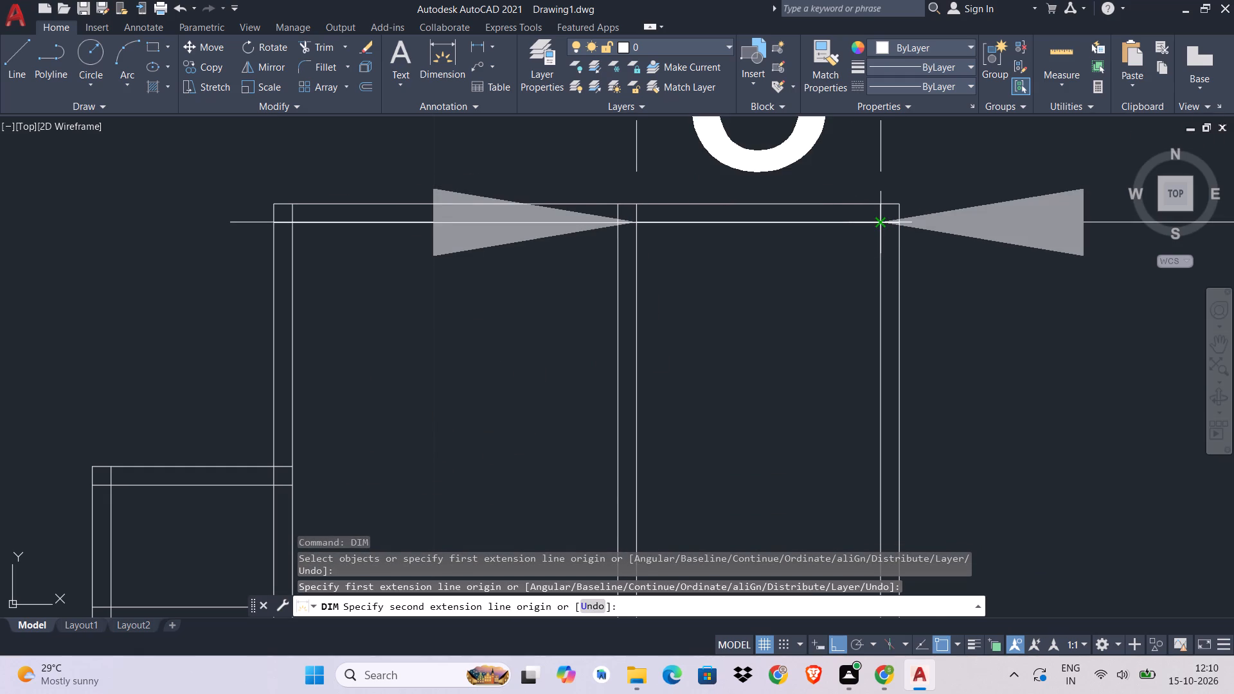
pyautogui.scroll(-2, 877, 224)
pyautogui.scroll(2, 877, 224)
pyautogui.scroll(-3, 877, 224)
pyautogui.scroll(2, 877, 224)
pyautogui.scroll(-1, 877, 224)
pyautogui.scroll(1, 877, 224)
pyautogui.scroll(-2, 877, 224)
pyautogui.scroll(1, 877, 224)
pyautogui.scroll(-2, 877, 224)
pyautogui.scroll(1, 877, 224)
pyautogui.press('Escape')
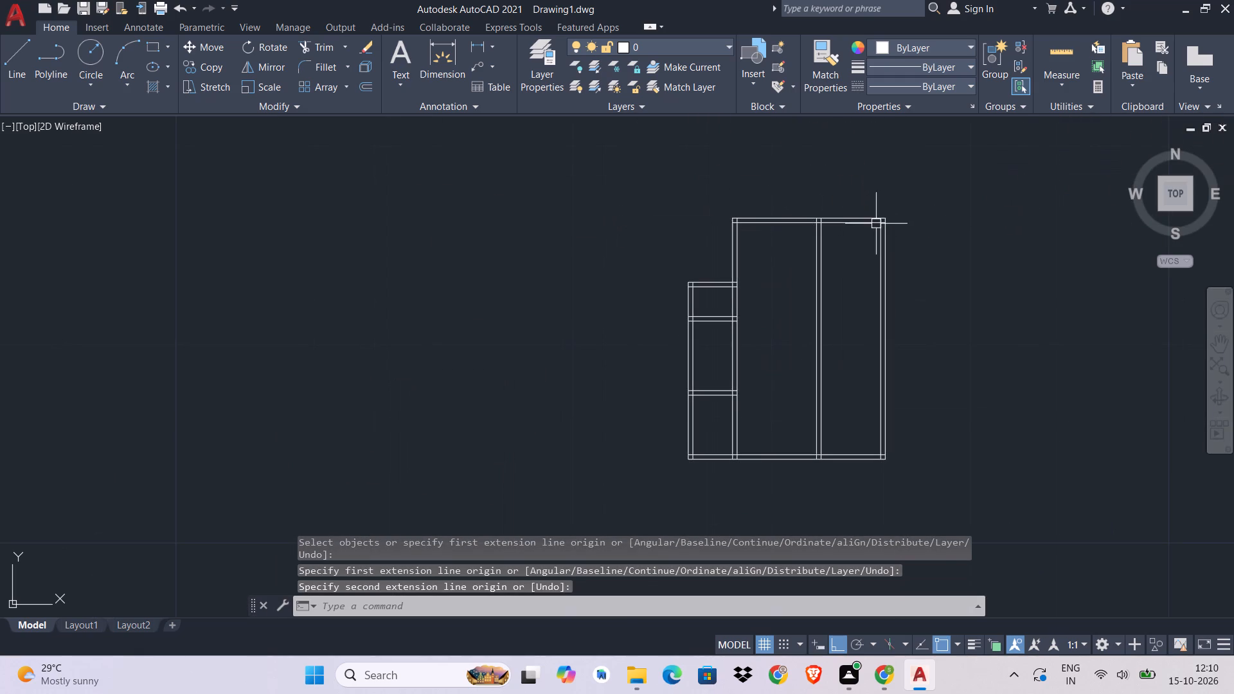
pyautogui.scroll(5, 874, 224)
pyautogui.scroll(-2, 870, 248)
pyautogui.moveTo(870, 250); pyautogui.dragTo(924, 227, button='middle')
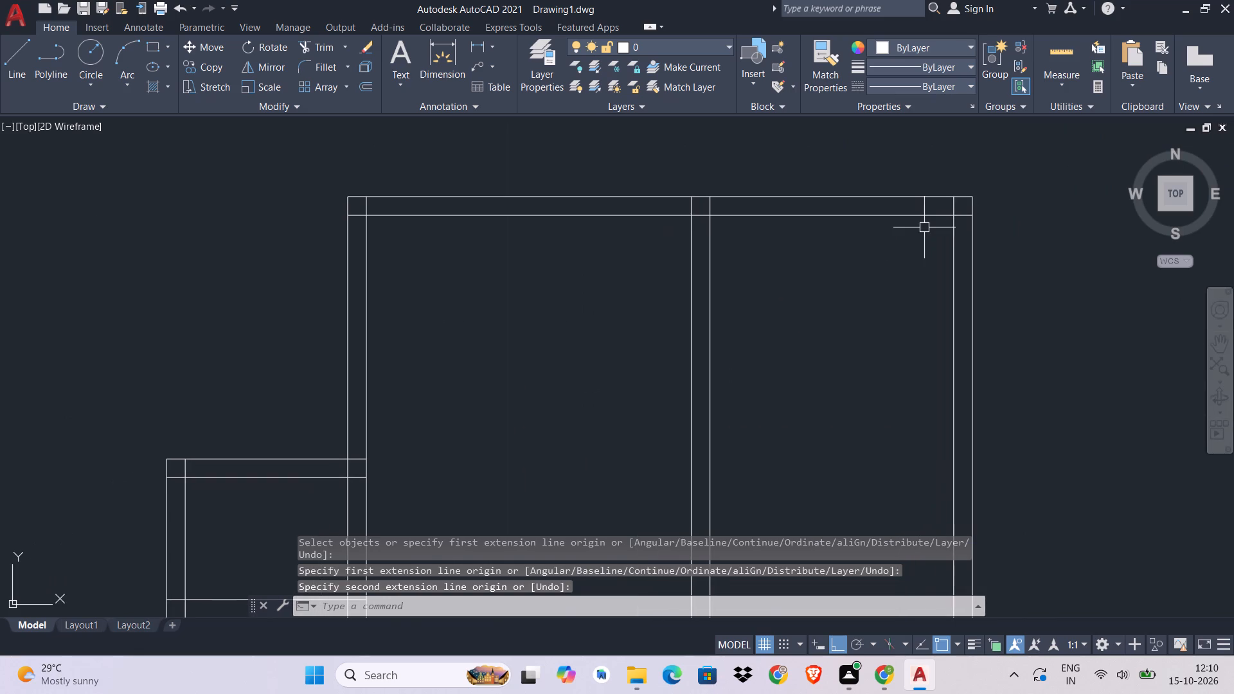
pyautogui.press('Escape')
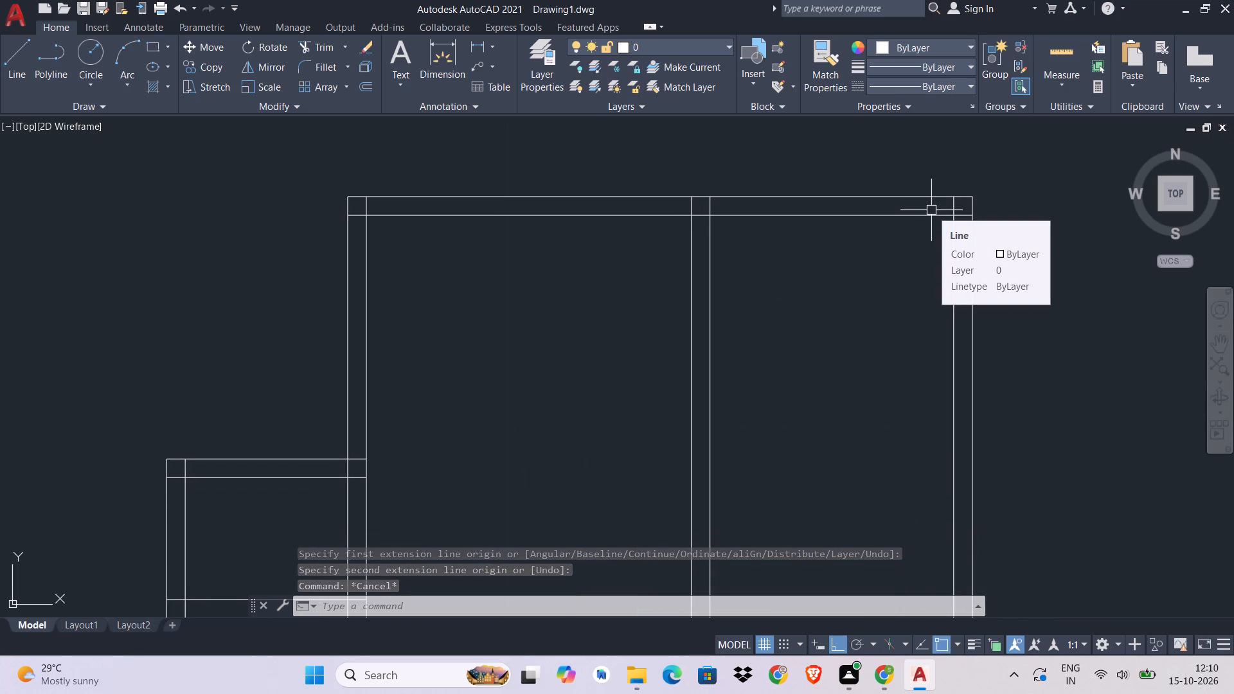
# Extend both lines of the left block's top wall rightward, across the new interior wall, to the right outer wall.
pyautogui.press('Escape')
pyautogui.press('e')
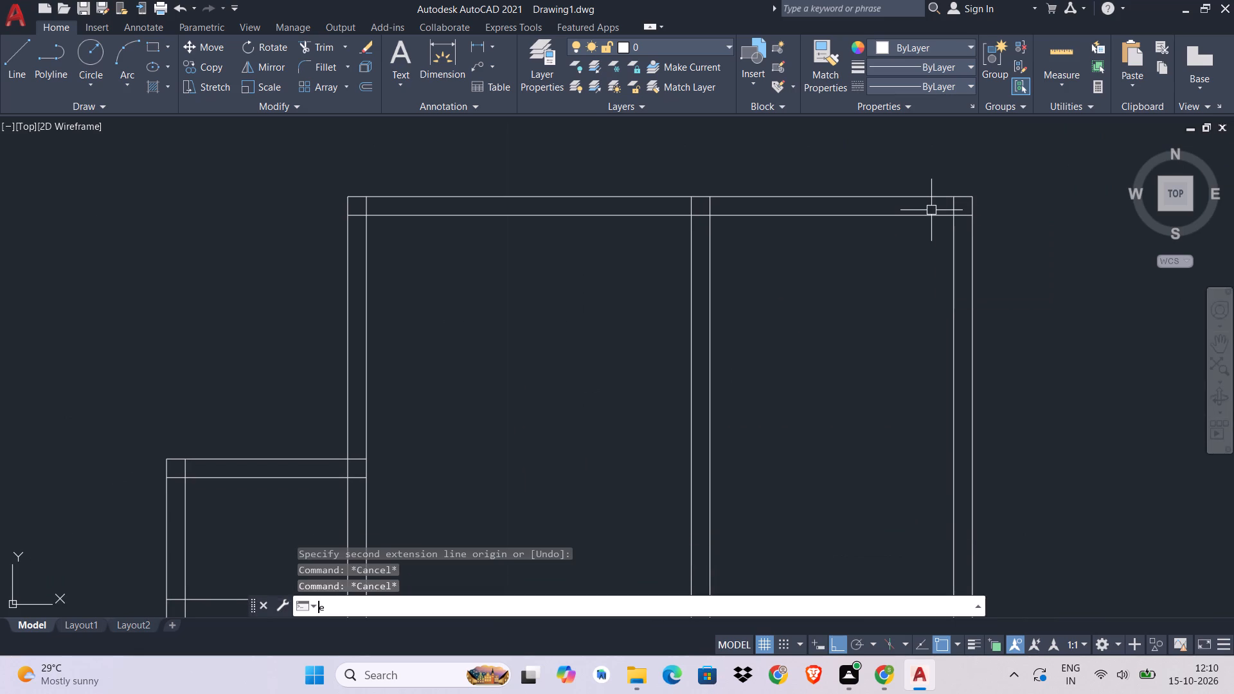
pyautogui.press('x')
pyautogui.press('space')
pyautogui.scroll(-1, 465, 347)
pyautogui.moveTo(467, 347); pyautogui.dragTo(782, 140, button='middle')
pyautogui.click(674, 166)
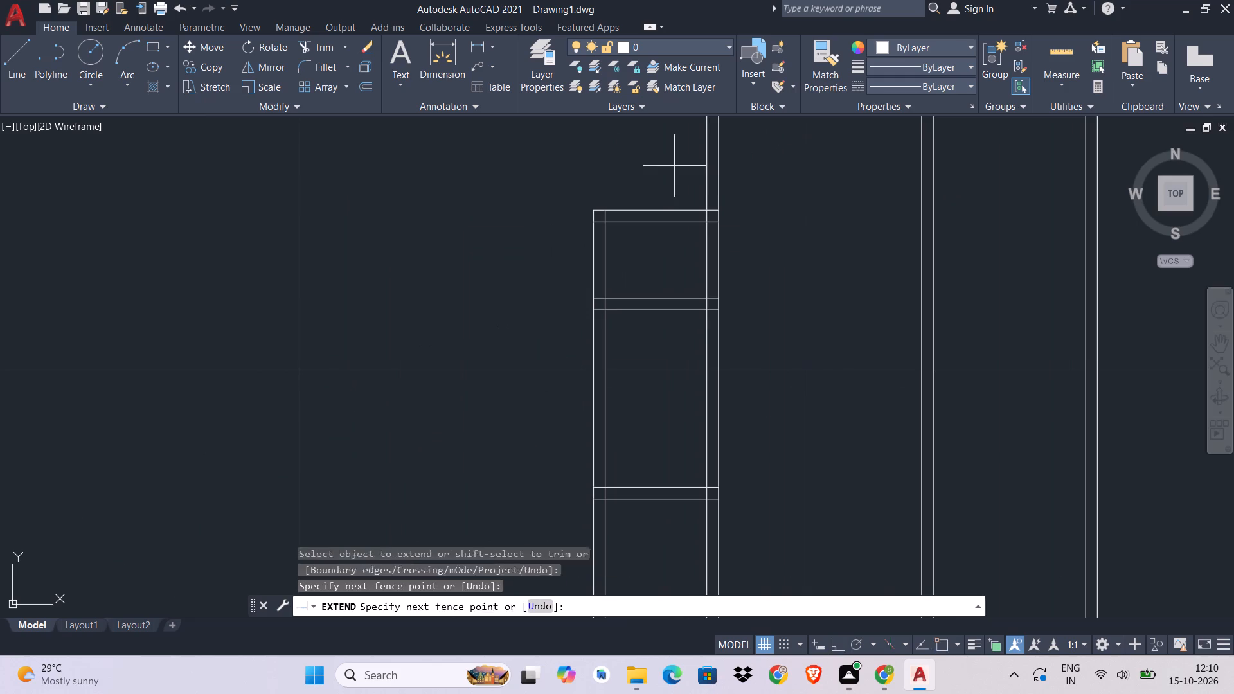
pyautogui.click(664, 245)
pyautogui.click(868, 156)
pyautogui.click(811, 303)
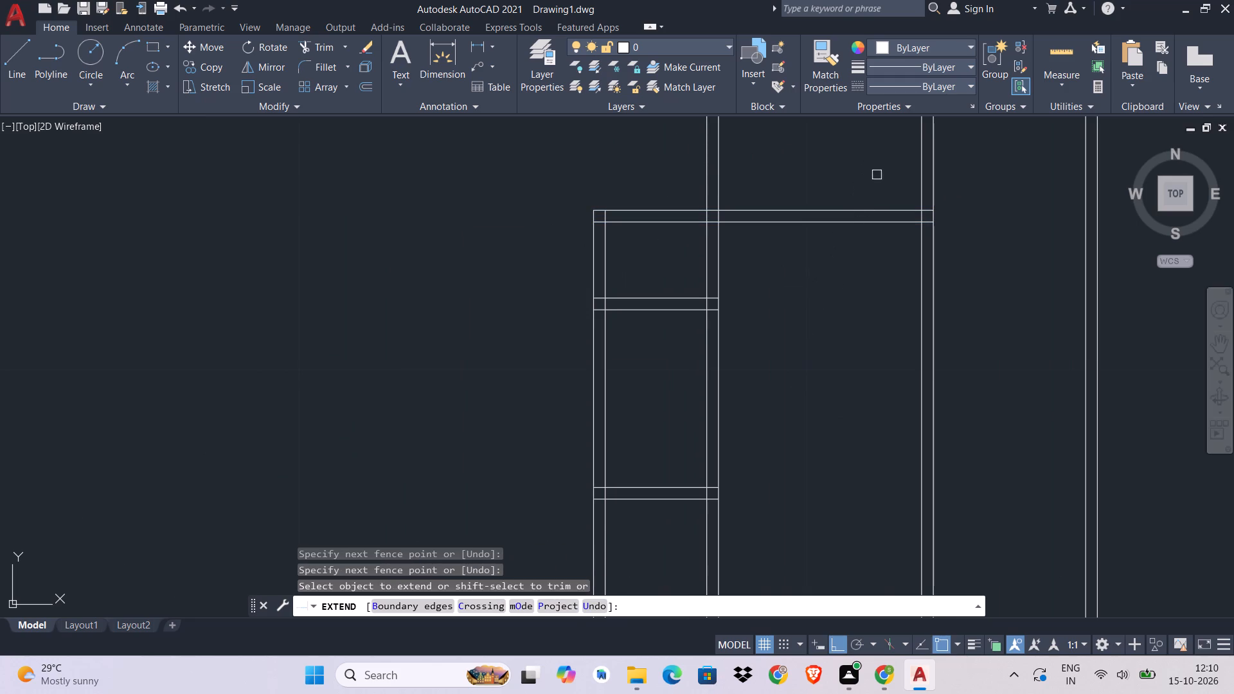
pyautogui.click(877, 173)
pyautogui.click(850, 321)
pyautogui.moveTo(1042, 271); pyautogui.dragTo(852, 300, button='middle')
pyautogui.click(859, 202)
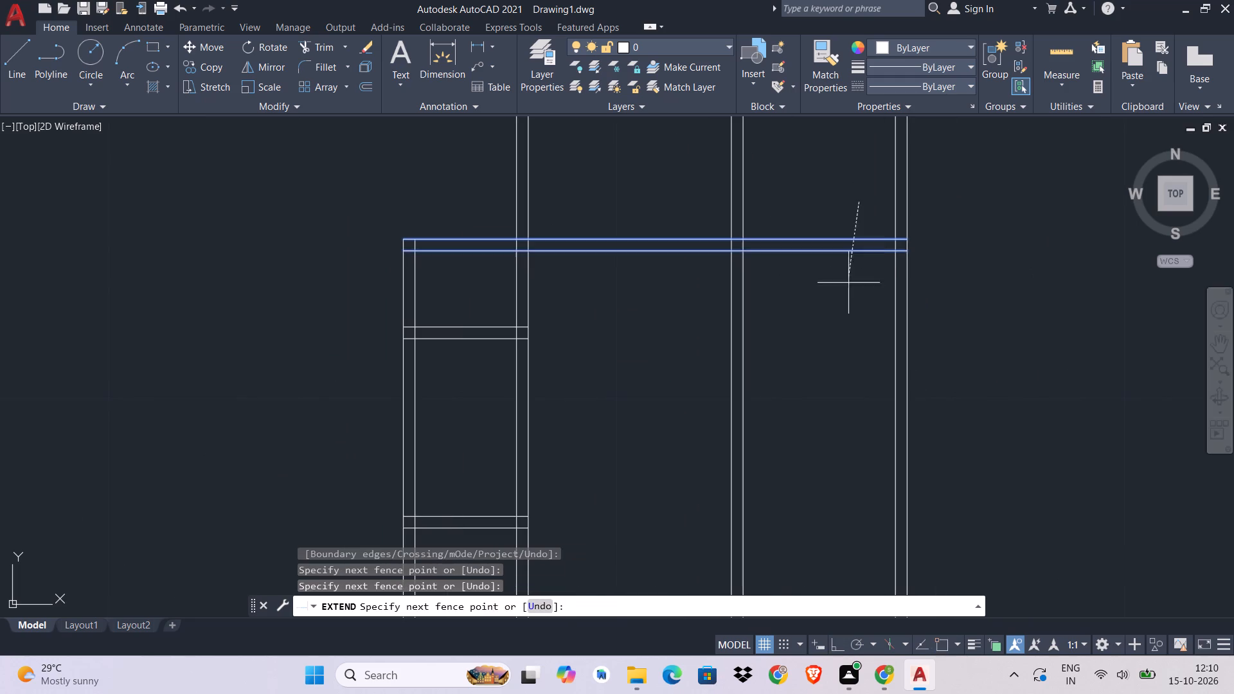
pyautogui.click(848, 298)
pyautogui.press('Escape')
# Trim the topmost wall right of the new interior wall and the right outer wall above the extended horizontal wall.
pyautogui.moveTo(841, 278); pyautogui.dragTo(821, 384, button='middle')
pyautogui.press('t')
pyautogui.press('r')
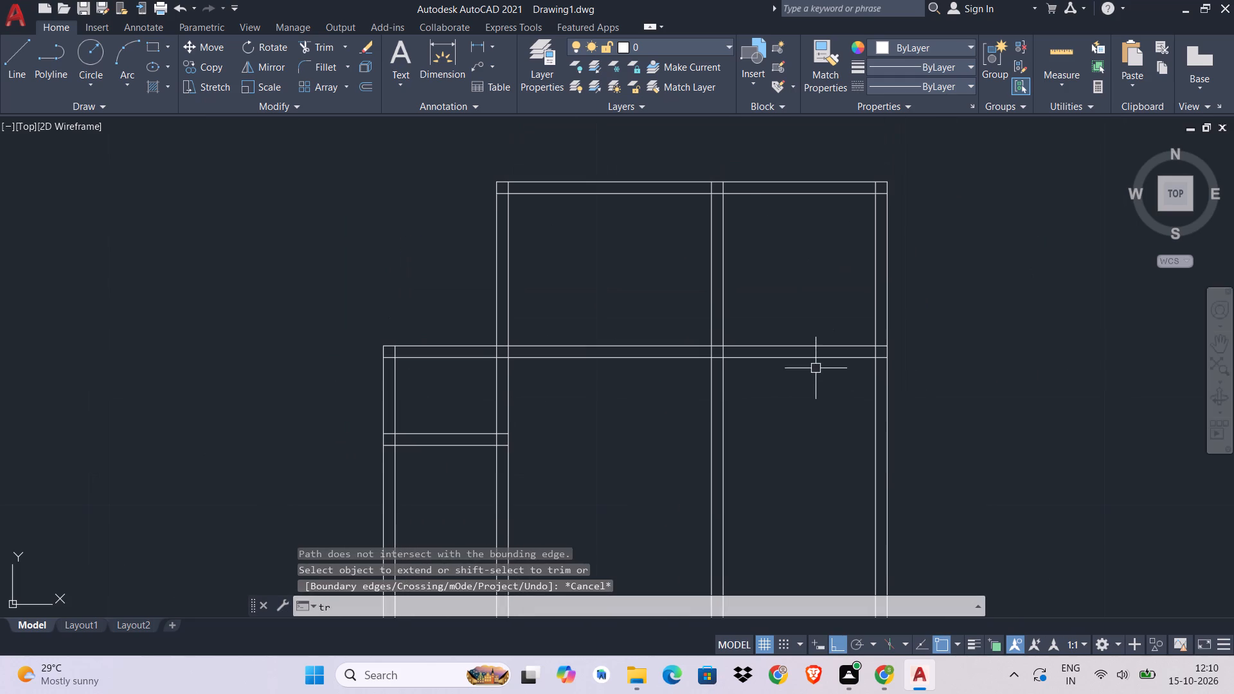
pyautogui.press('space')
pyautogui.moveTo(785, 159); pyautogui.dragTo(801, 164)
pyautogui.click(999, 297)
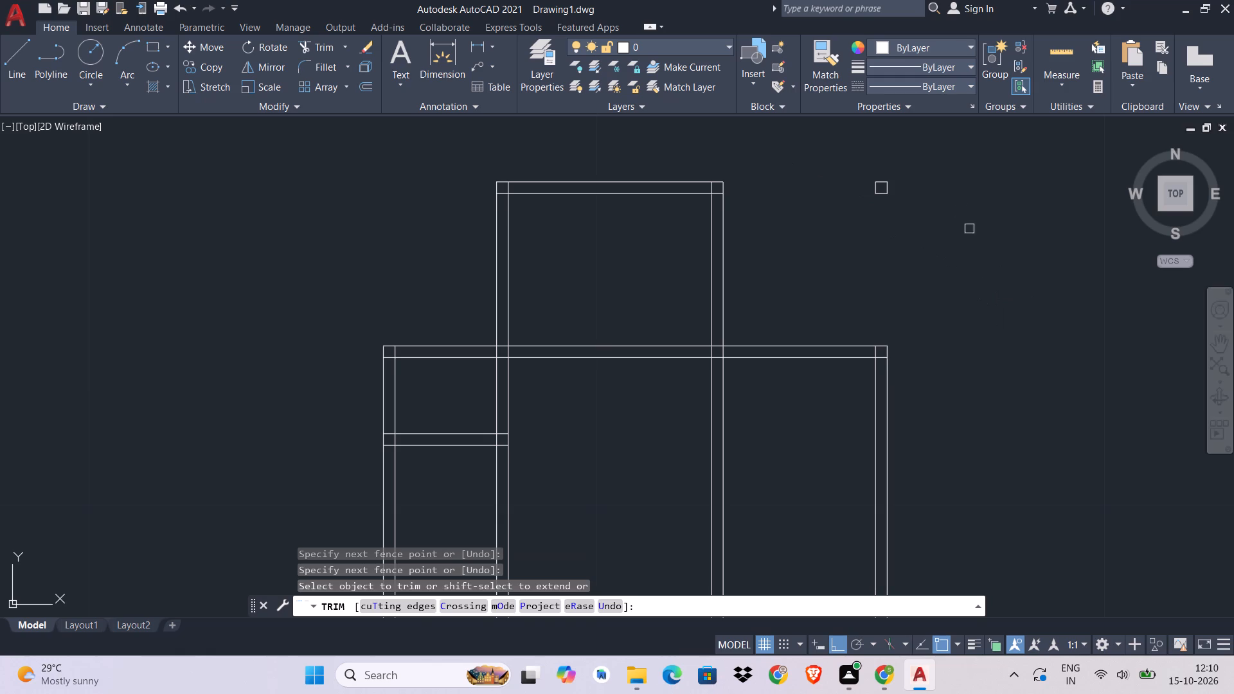
pyautogui.press('Escape')
# Erase the short leftover line pieces at the plan's former top-right corner.
pyautogui.click(941, 170)
pyautogui.click(824, 246)
pyautogui.press('Delete')
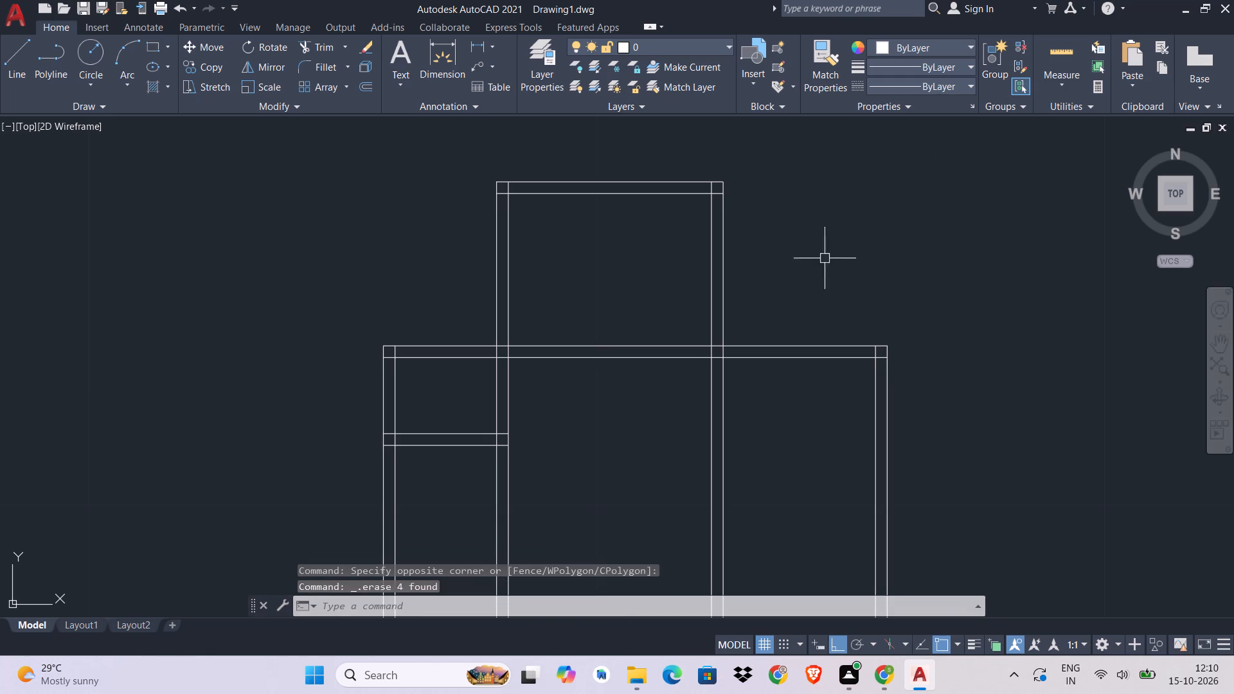
# Trim the bottom wall's inner line between the new interior wall and the right outer wall.
pyautogui.moveTo(807, 317); pyautogui.dragTo(967, 278, button='middle')
pyautogui.moveTo(854, 407); pyautogui.dragTo(868, 356, button='middle')
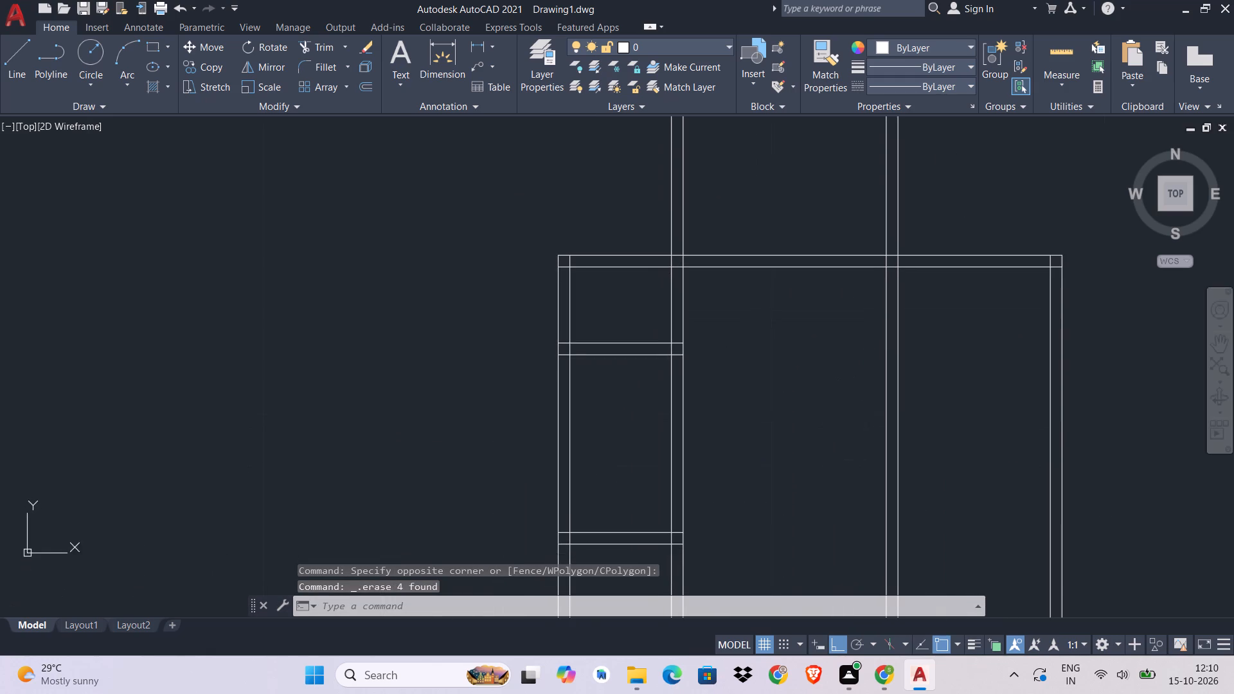
pyautogui.moveTo(868, 356); pyautogui.dragTo(868, 354, button='middle')
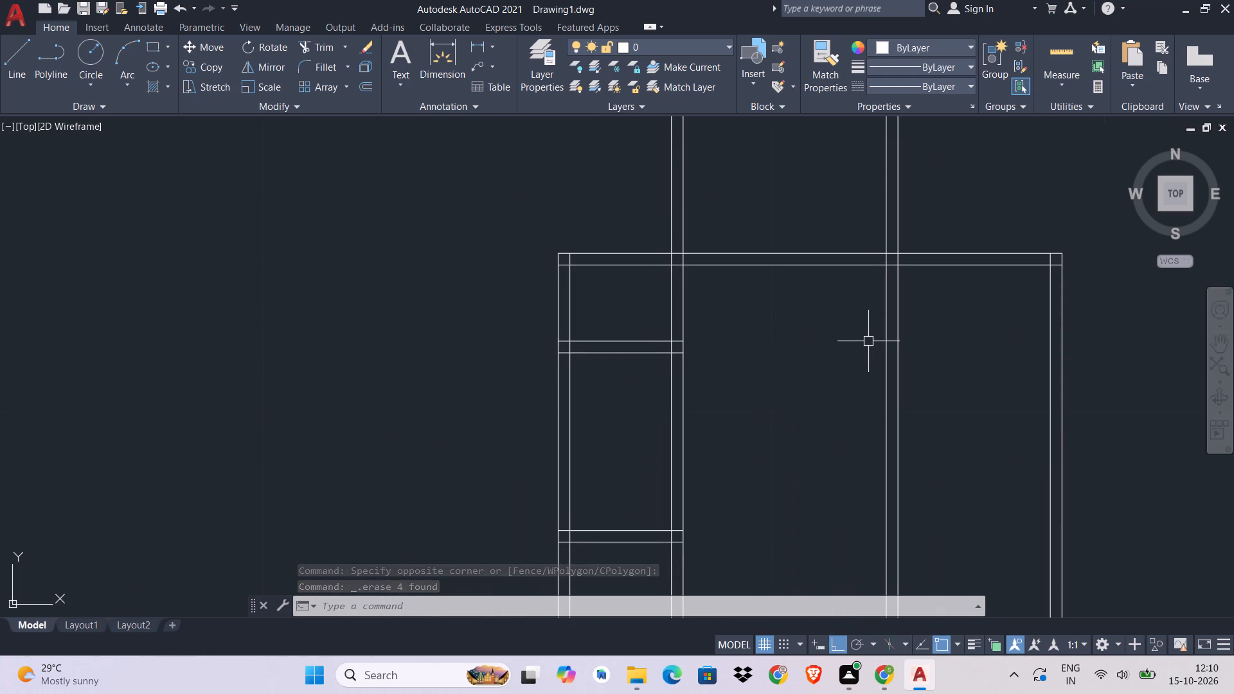
pyautogui.press('Escape')
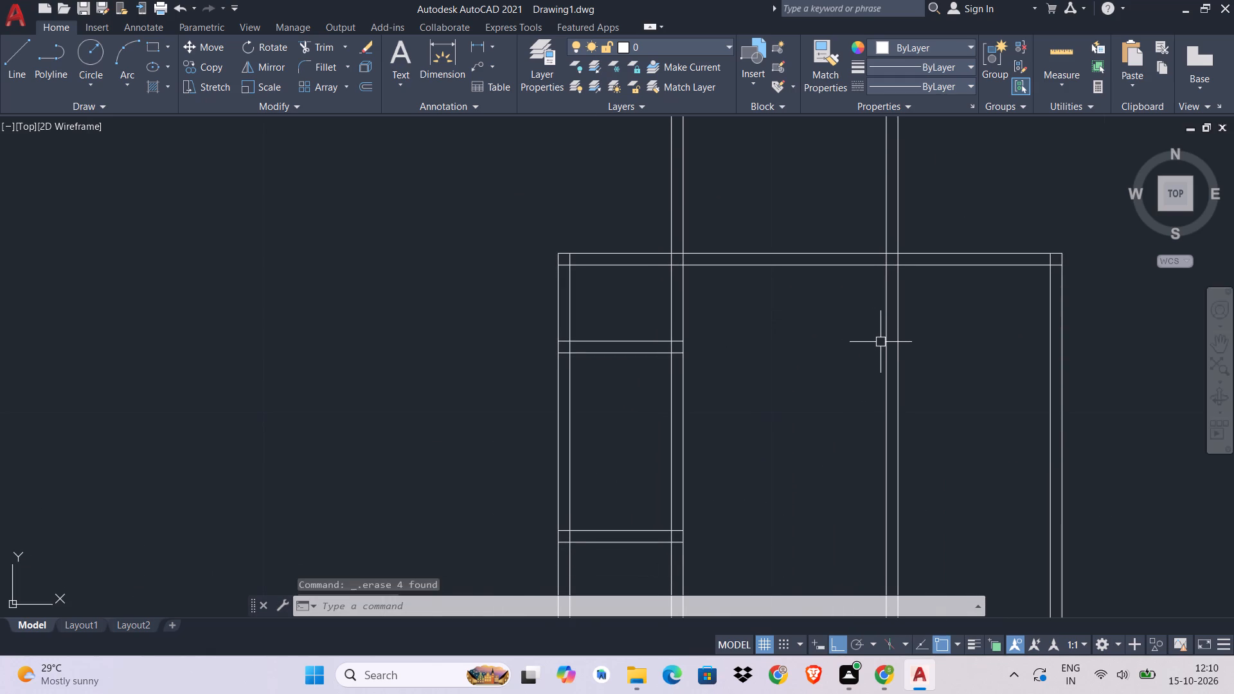
pyautogui.press('Escape')
pyautogui.press('Escape')
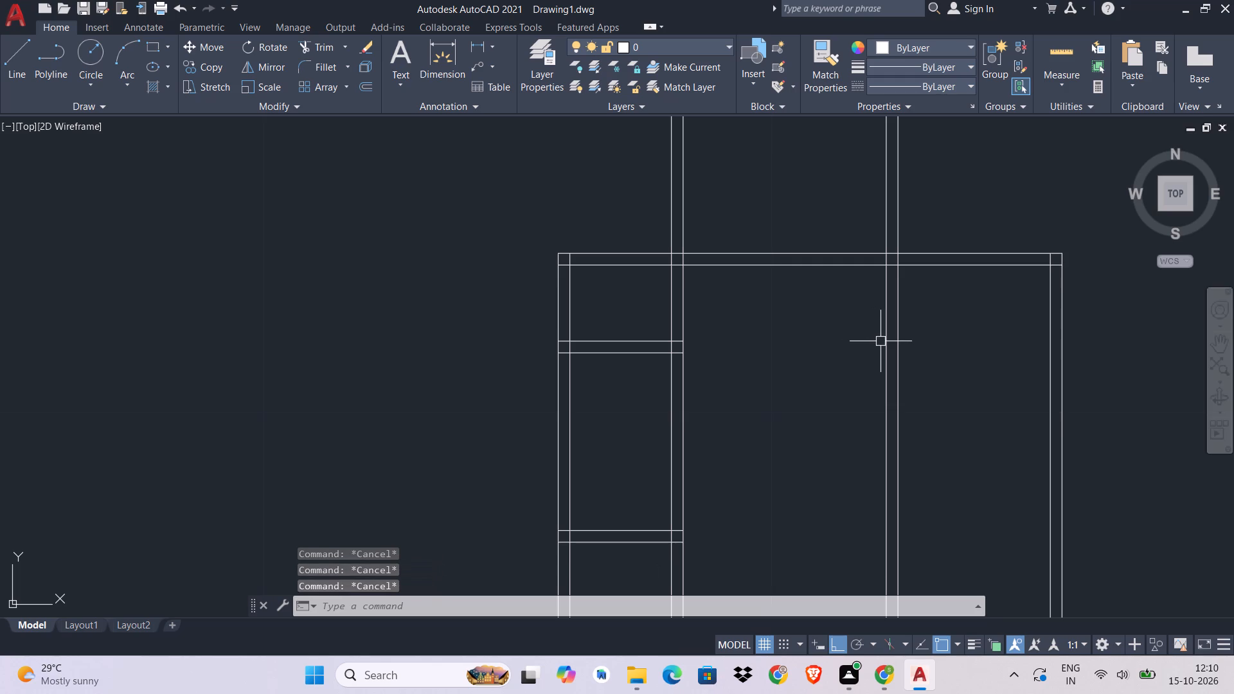
pyautogui.moveTo(881, 344); pyautogui.dragTo(843, 134, button='middle')
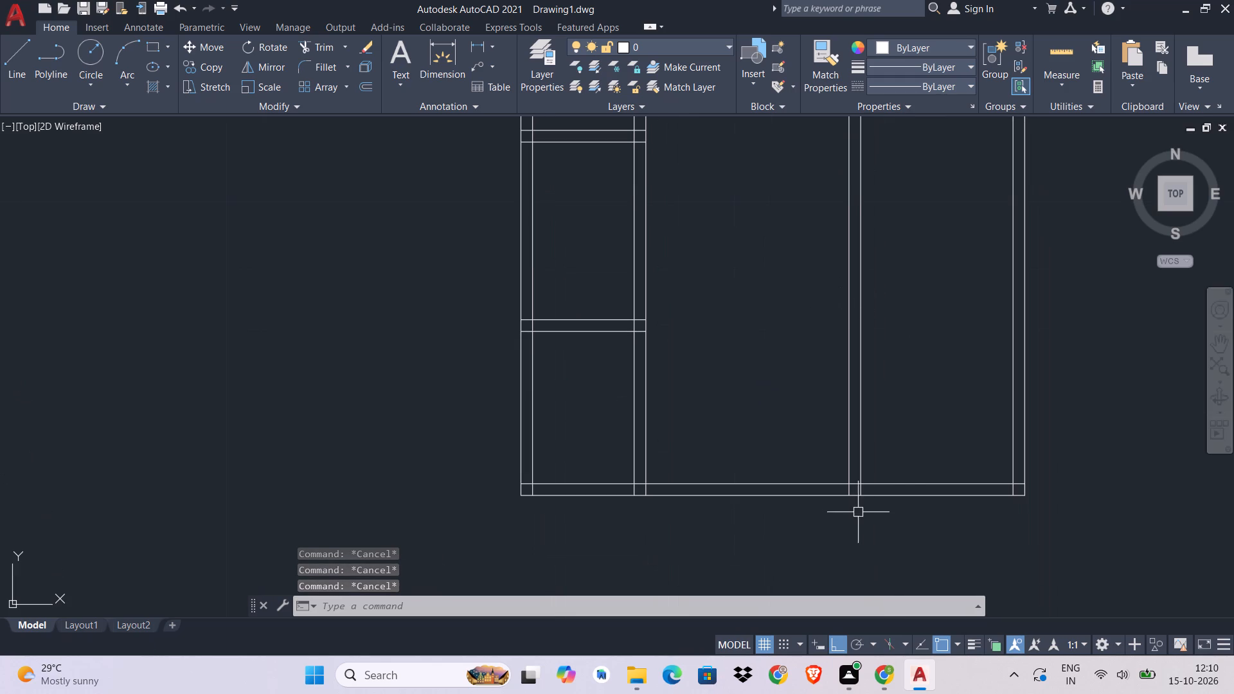
pyautogui.press('Escape')
pyautogui.moveTo(912, 492); pyautogui.dragTo(940, 443, button='middle')
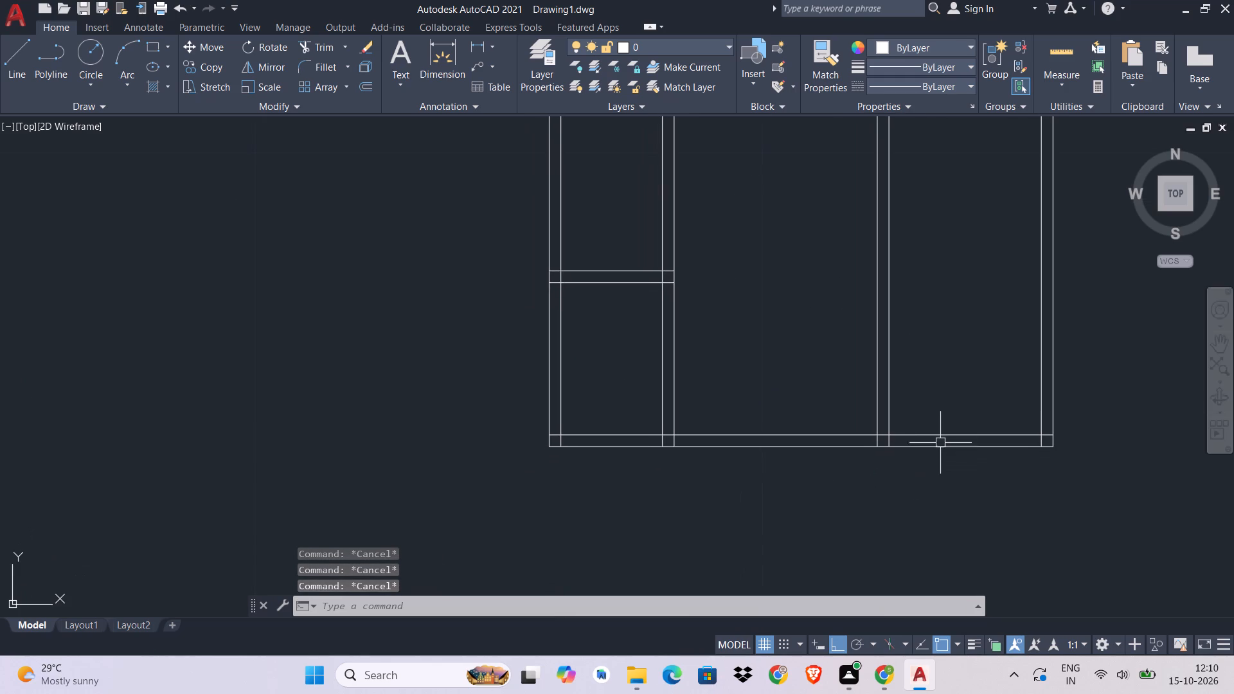
pyautogui.scroll(-1, 997, 475)
pyautogui.write('tr')
pyautogui.press('space')
pyautogui.scroll(4, 982, 449)
pyautogui.moveTo(1070, 461); pyautogui.dragTo(1062, 461, button='middle')
pyautogui.click(1057, 458)
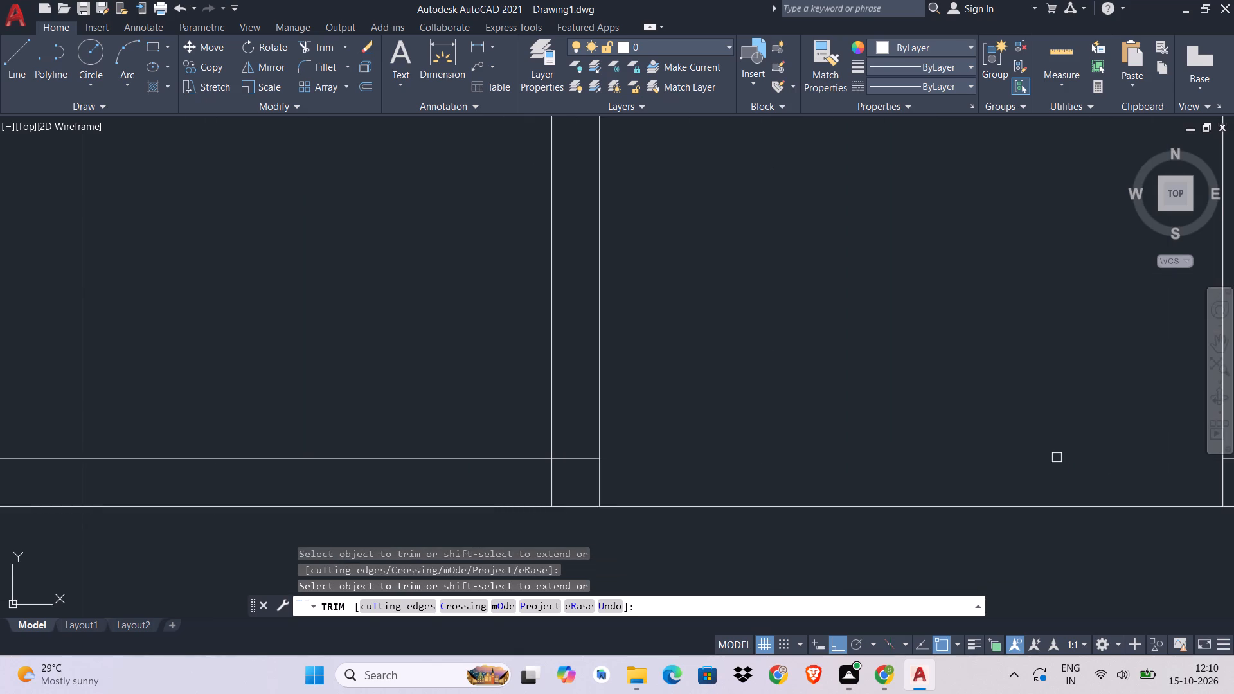
pyautogui.moveTo(1057, 458); pyautogui.dragTo(827, 514, button='middle')
pyautogui.scroll(-3, 827, 514)
pyautogui.scroll(-1, 873, 440)
pyautogui.scroll(1, 873, 440)
pyautogui.scroll(-1, 873, 440)
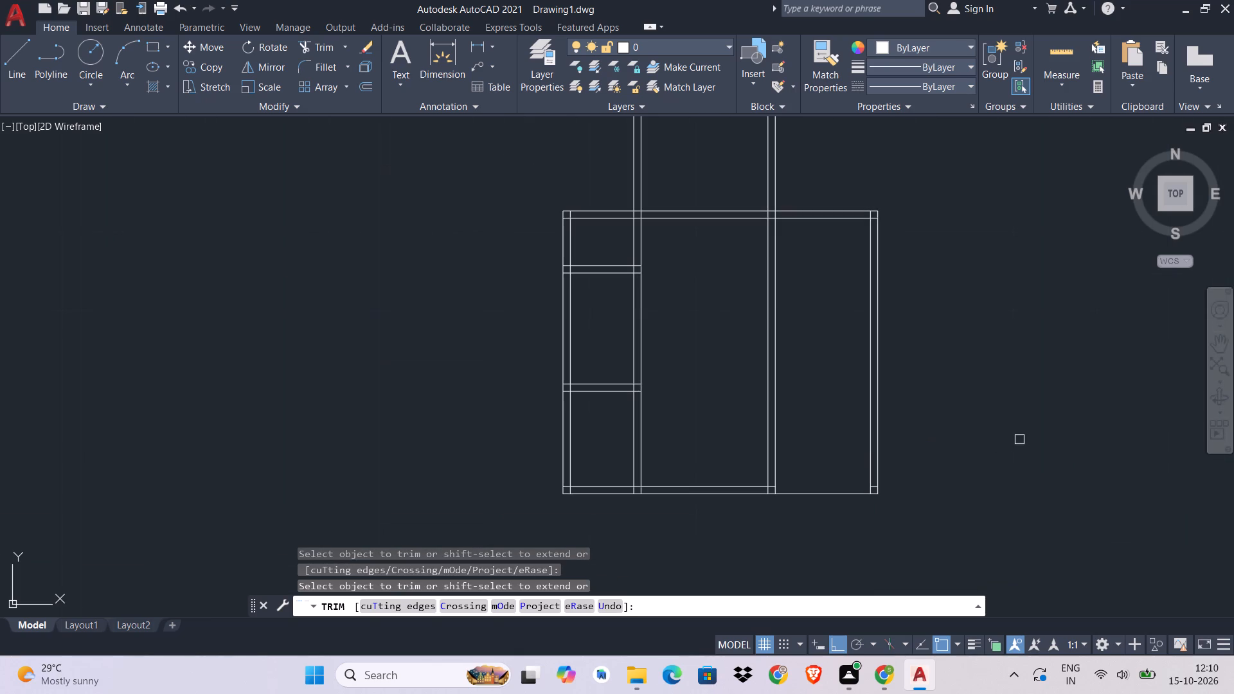
pyautogui.press('Escape')
pyautogui.press('Escape')
# Offset the bottom wall's outer line 3 upward into the room beside the right outer wall.
pyautogui.scroll(3, 877, 490)
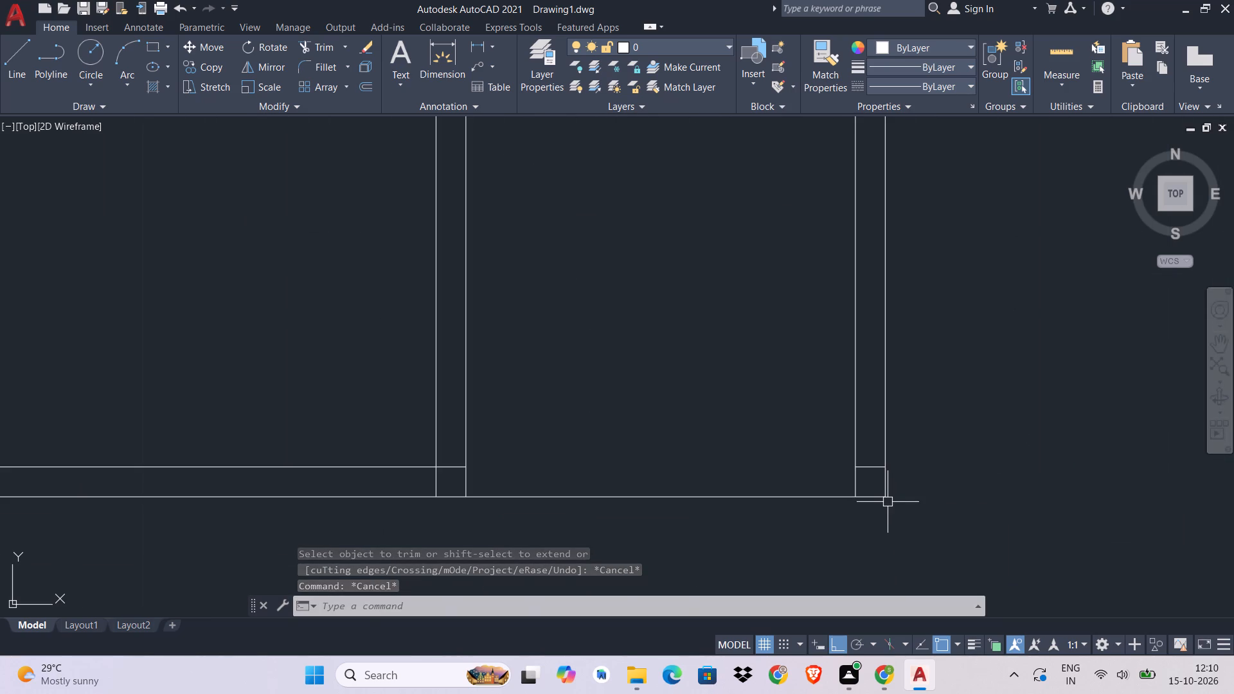
pyautogui.press('o')
pyautogui.press('space')
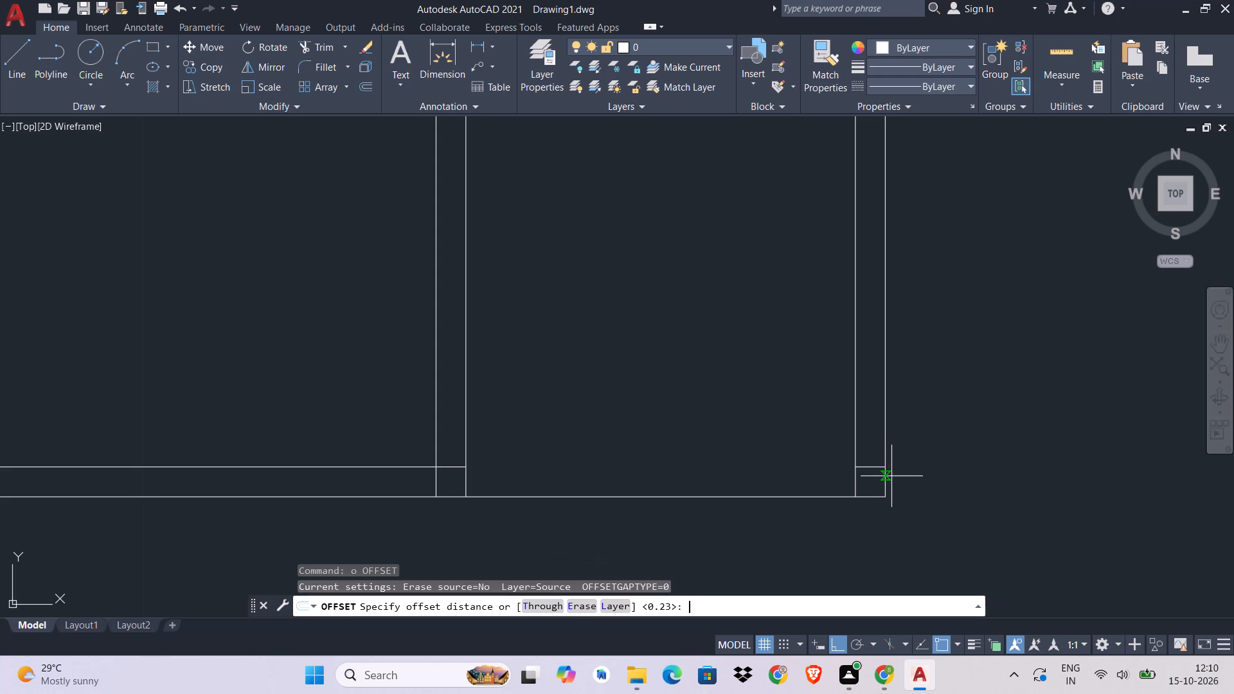
pyautogui.write('3')
pyautogui.press('space')
pyautogui.click(760, 495)
pyautogui.click(800, 238)
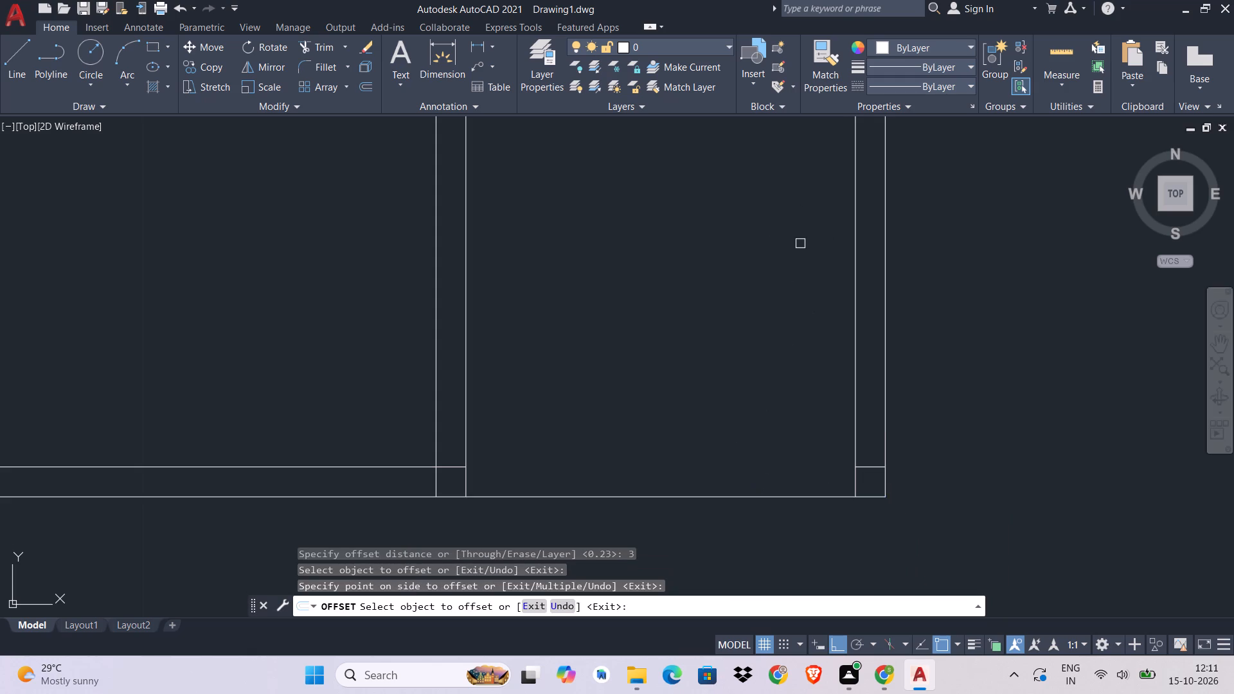
# Erase the single horizontal line offset 3 above the bottom wall, just below the left room's horizontal wall.
pyautogui.scroll(-1, 801, 297)
pyautogui.moveTo(801, 315); pyautogui.dragTo(937, 436, button='middle')
pyautogui.press('Escape')
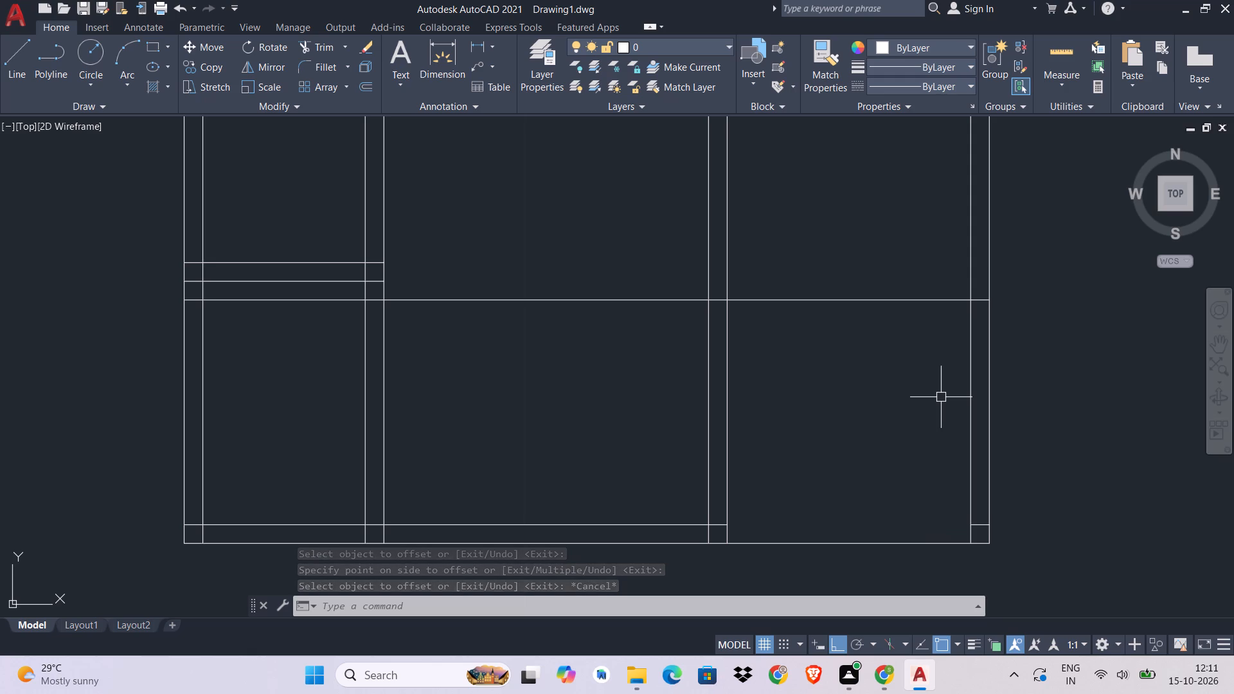
pyautogui.press('Escape')
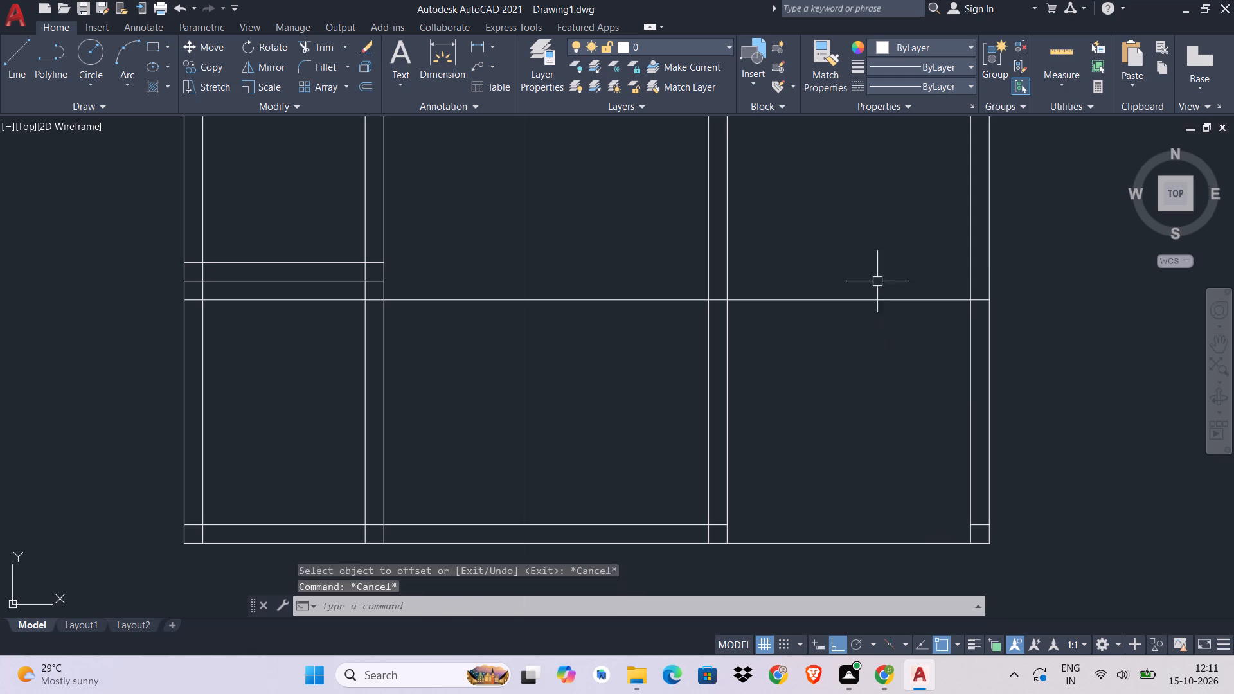
pyautogui.click(874, 256)
pyautogui.click(828, 365)
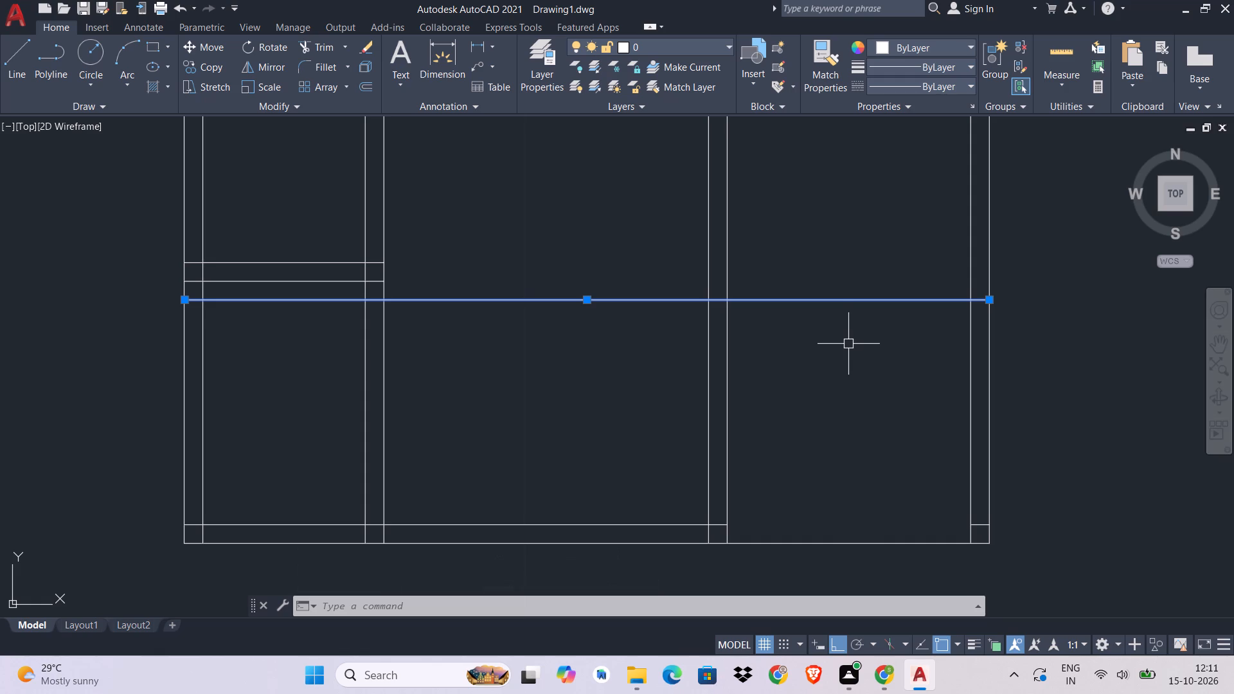
pyautogui.press('Escape')
pyautogui.press('Escape')
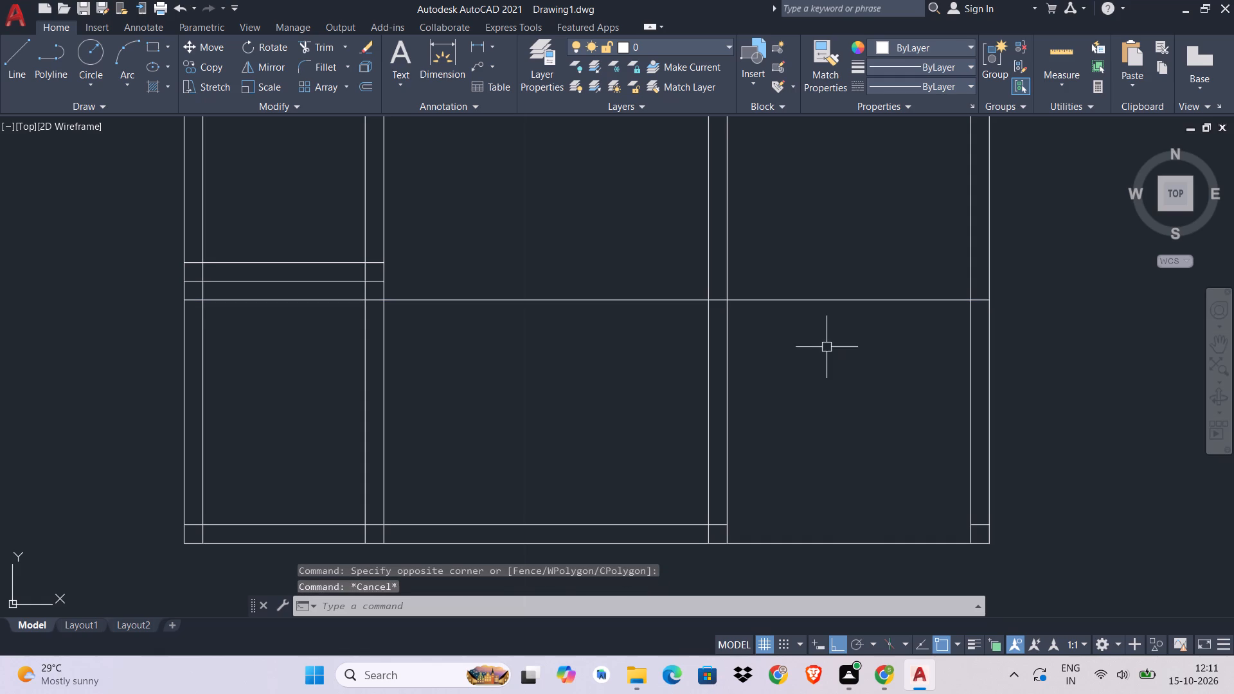
pyautogui.click(801, 253)
pyautogui.click(795, 353)
pyautogui.press('Delete')
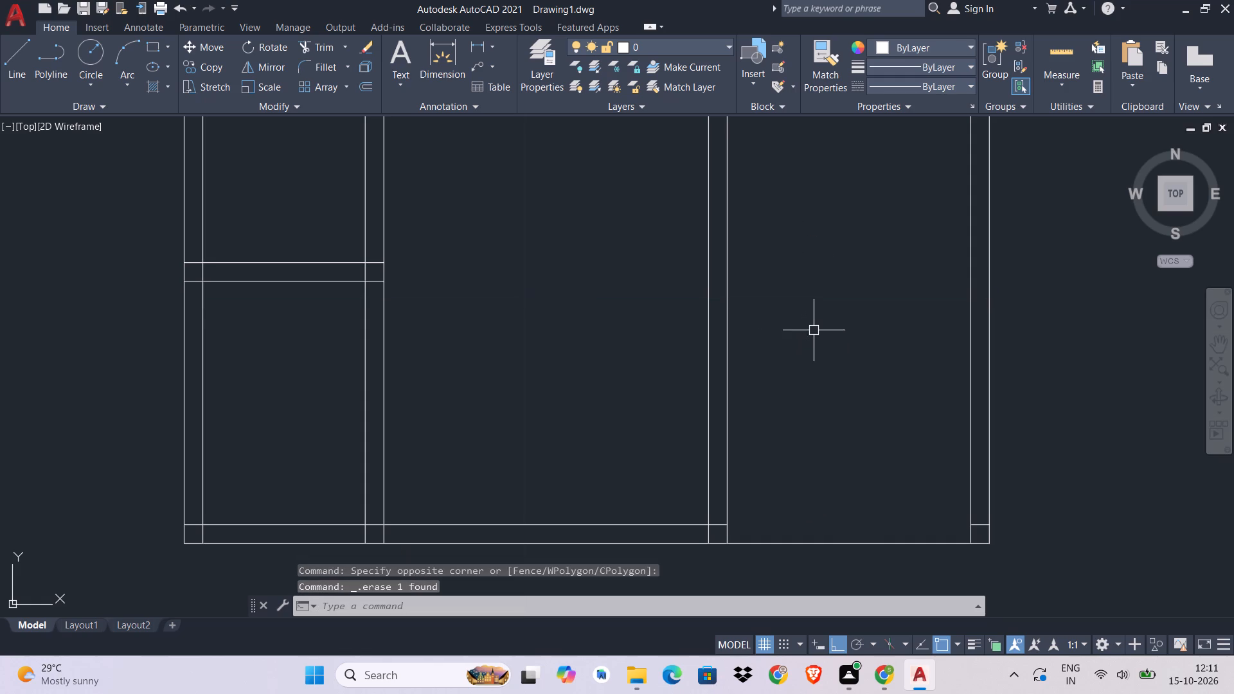
# Extend both lines of the left room's lower horizontal wall across the plan to the right outer wall's outer line.
pyautogui.press('e')
pyautogui.press('x')
pyautogui.press('space')
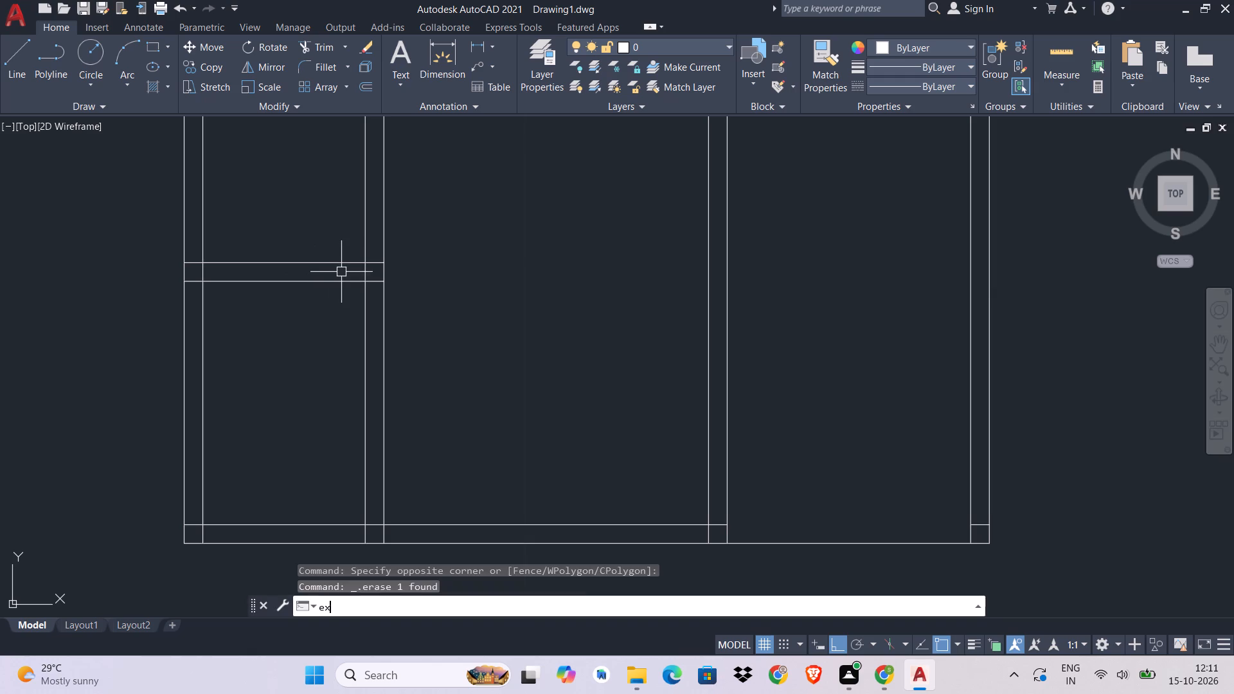
pyautogui.click(332, 221)
pyautogui.click(327, 262)
pyautogui.click(330, 179)
pyautogui.click(301, 384)
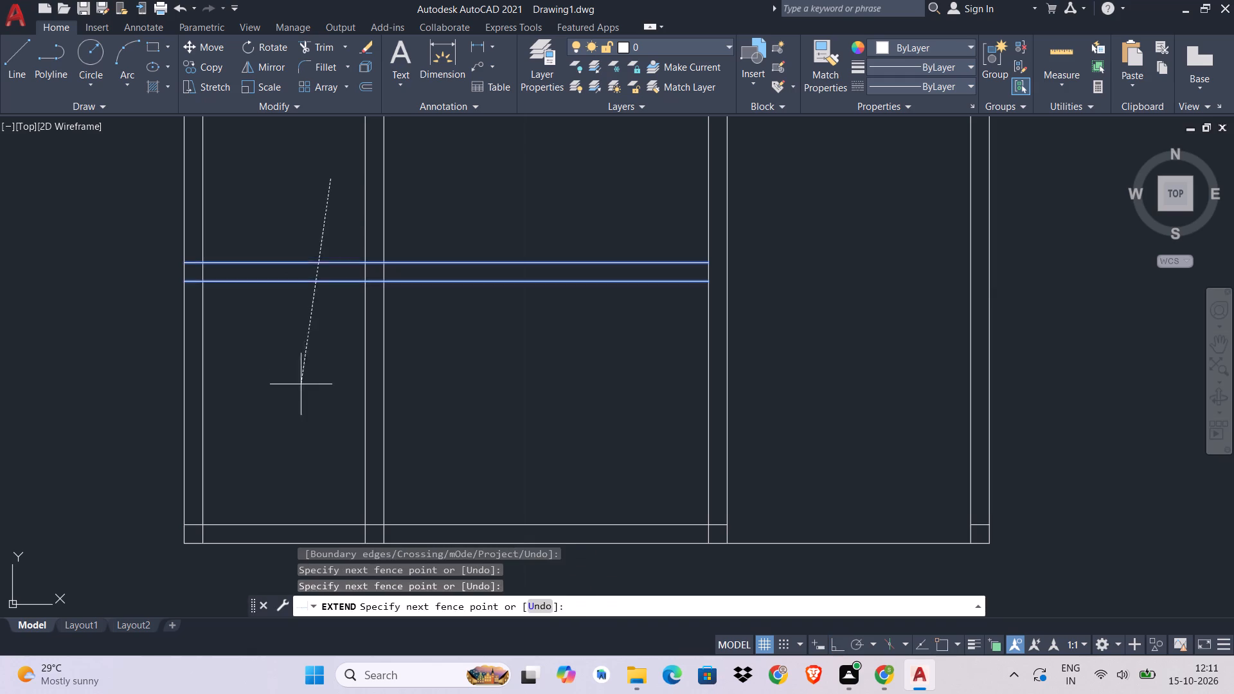
pyautogui.click(578, 173)
pyautogui.click(499, 402)
pyautogui.moveTo(661, 200); pyautogui.dragTo(661, 213)
pyautogui.click(631, 401)
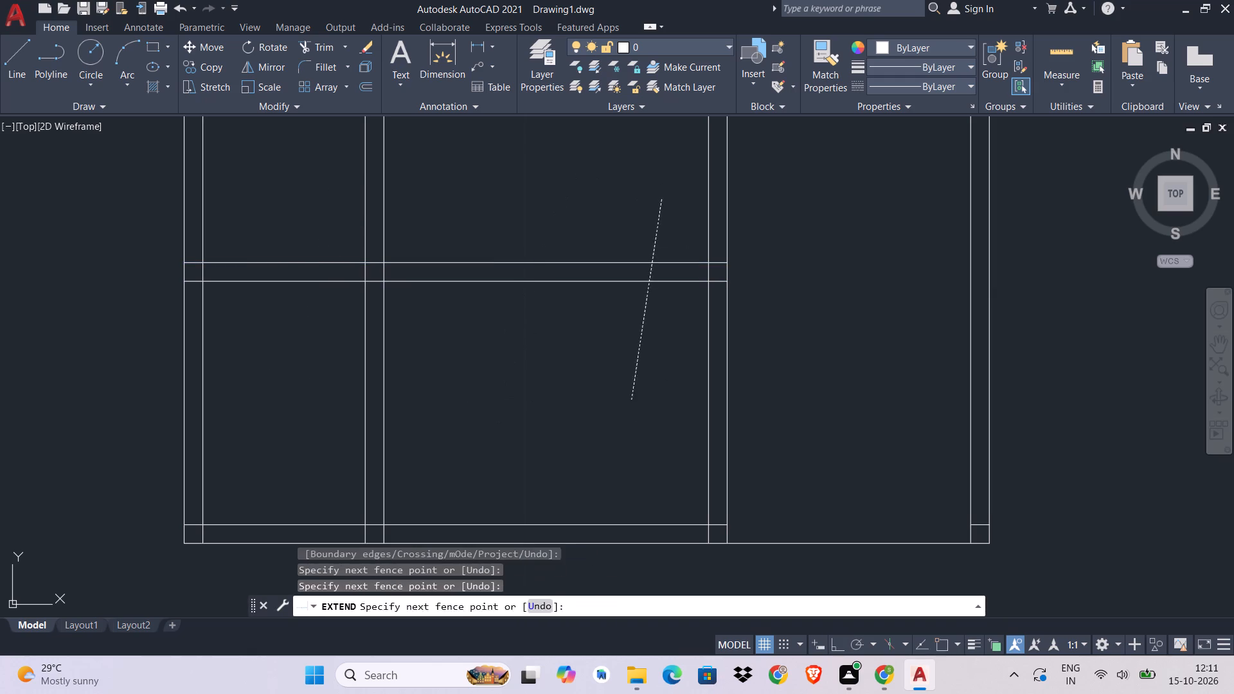
pyautogui.moveTo(944, 204); pyautogui.dragTo(947, 217)
pyautogui.click(898, 391)
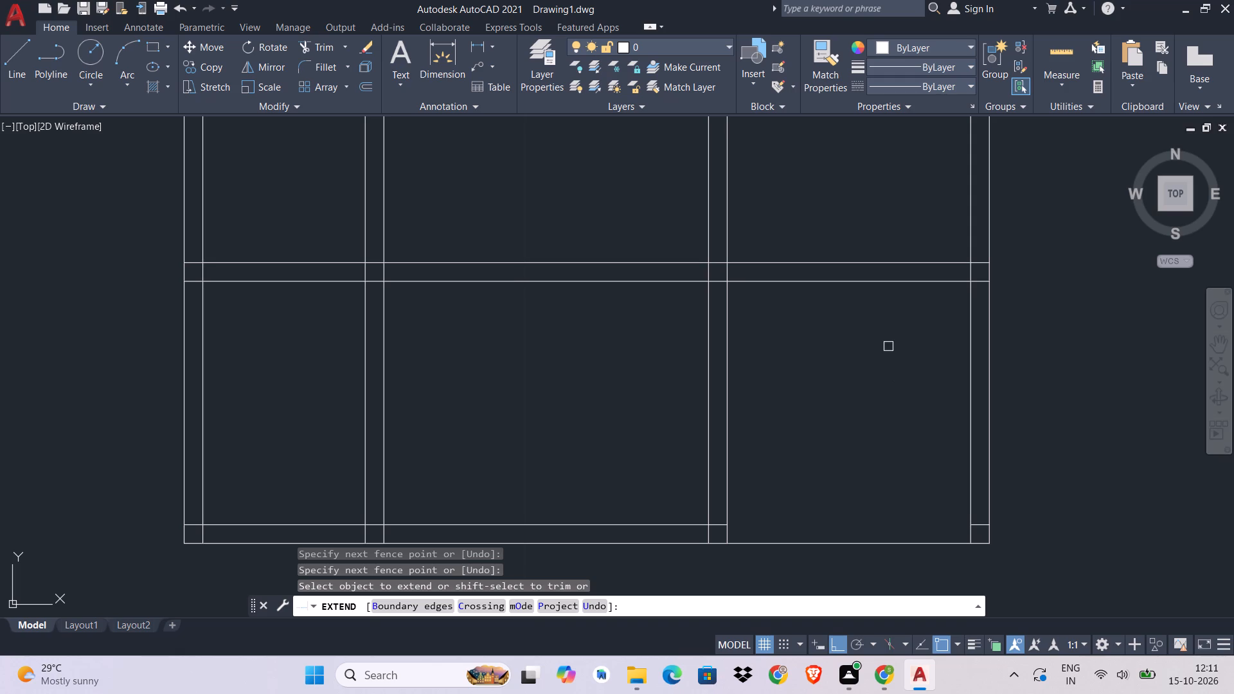
pyautogui.press('Escape')
pyautogui.press('Escape')
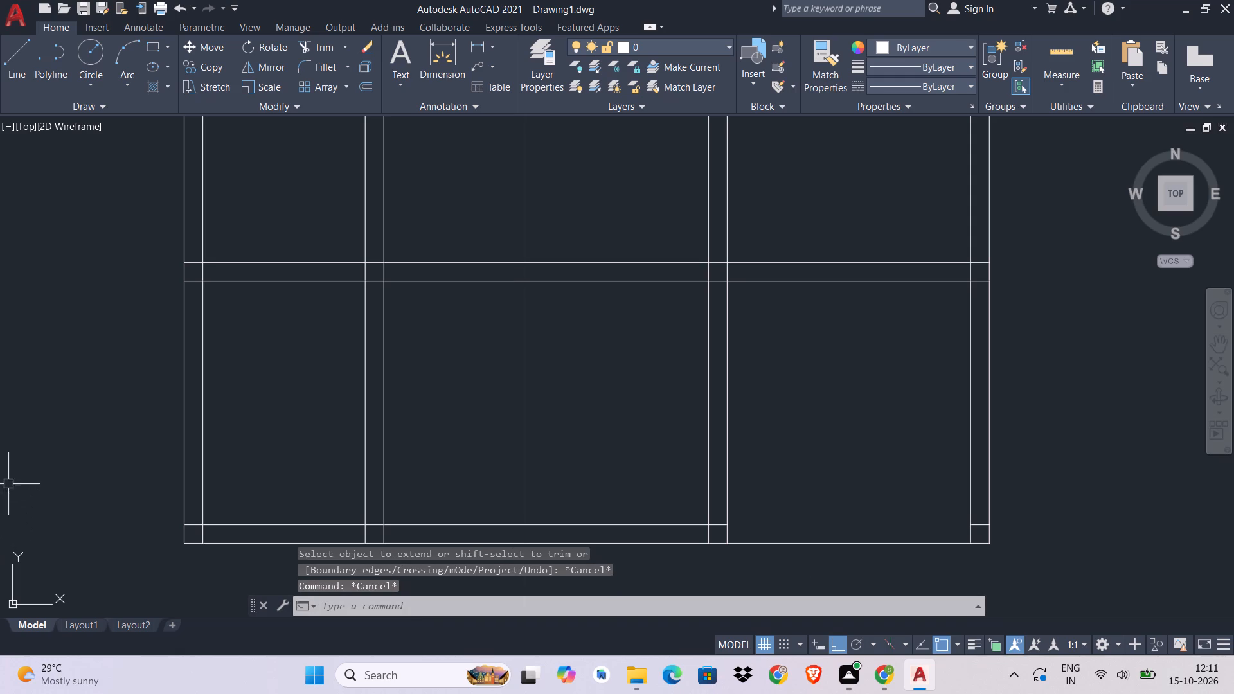
# Trim both lines of the extended horizontal wall between the left and right interior vertical walls.
pyautogui.write('tr')
pyautogui.press('space')
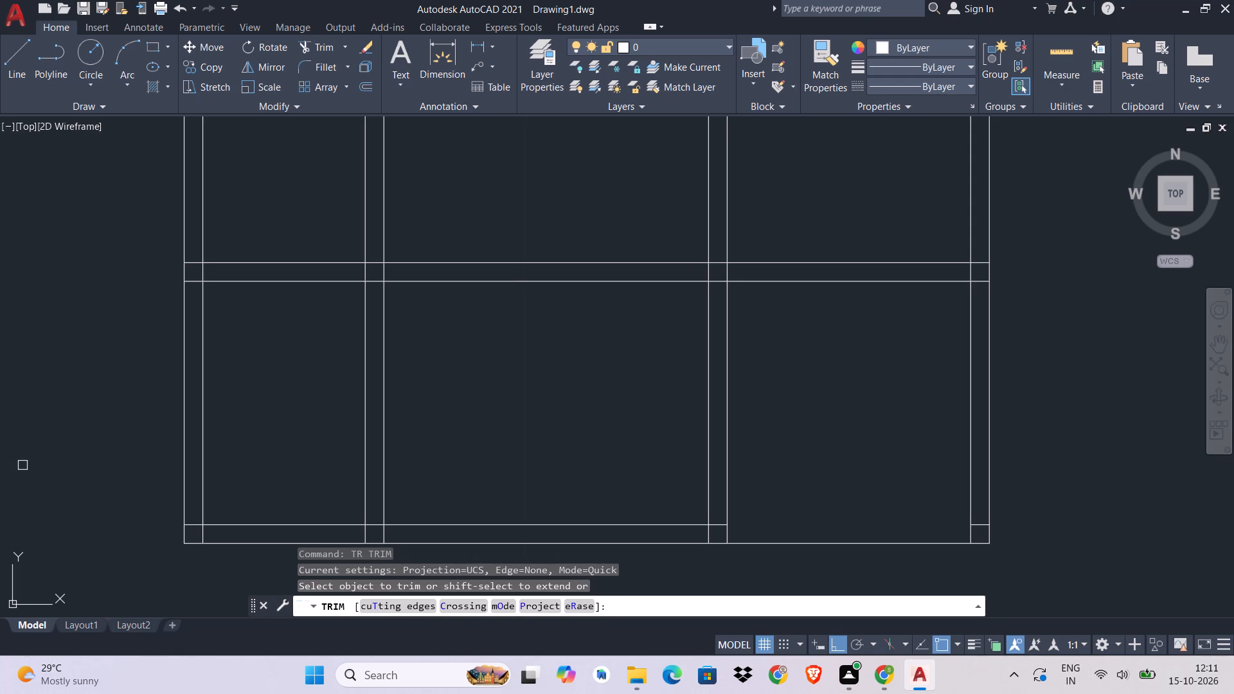
pyautogui.click(559, 217)
pyautogui.click(468, 450)
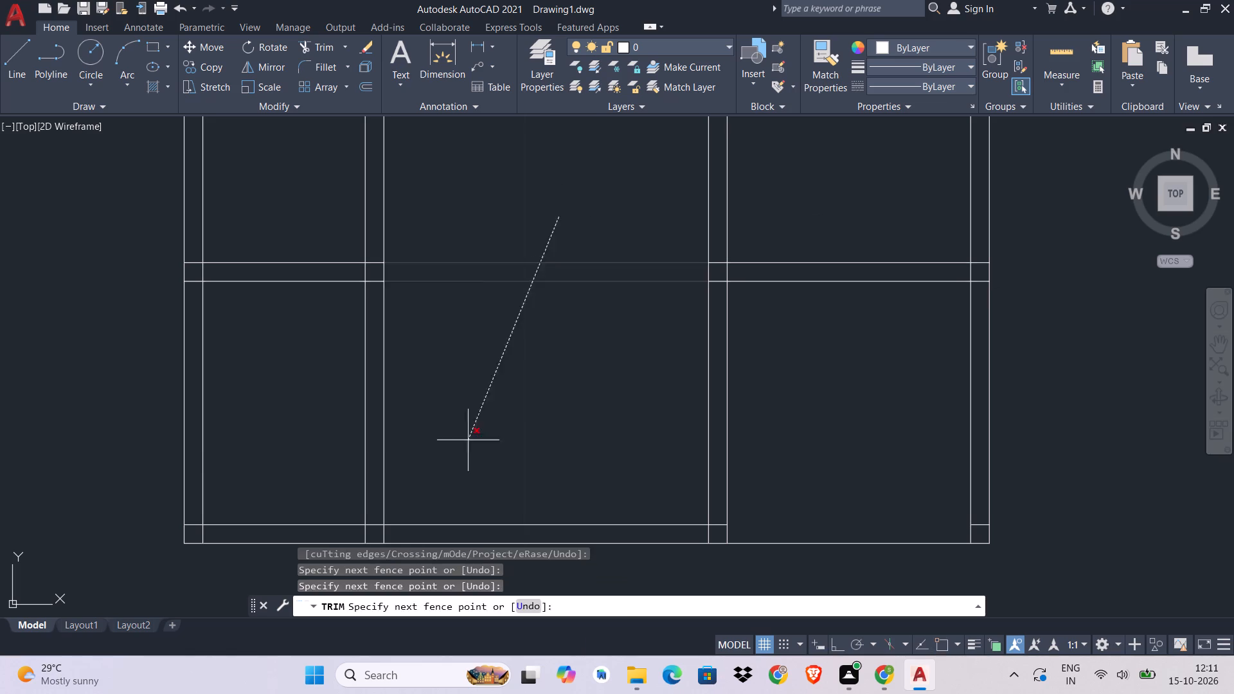
pyautogui.moveTo(586, 394); pyautogui.dragTo(619, 373, button='middle')
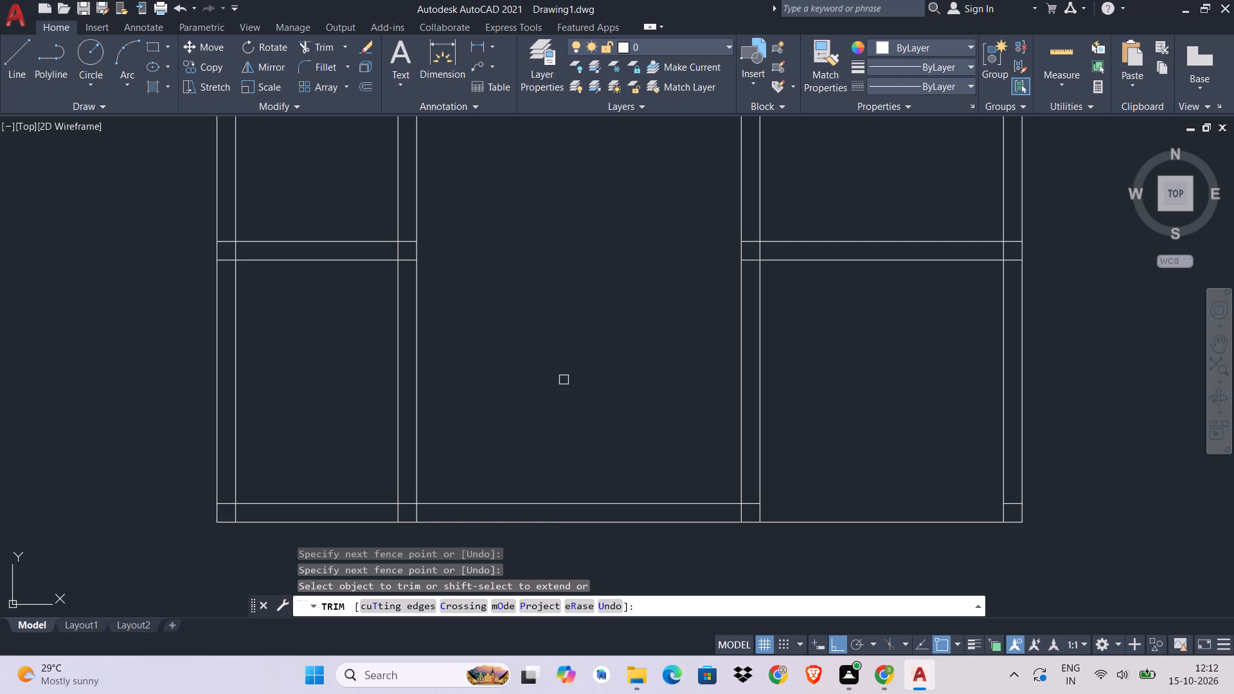
pyautogui.scroll(-1, 535, 506)
pyautogui.moveTo(547, 488); pyautogui.dragTo(760, 361, button='middle')
pyautogui.press('Escape')
pyautogui.moveTo(731, 277); pyautogui.dragTo(722, 277)
pyautogui.moveTo(508, 306); pyautogui.dragTo(527, 300)
pyautogui.press('Escape')
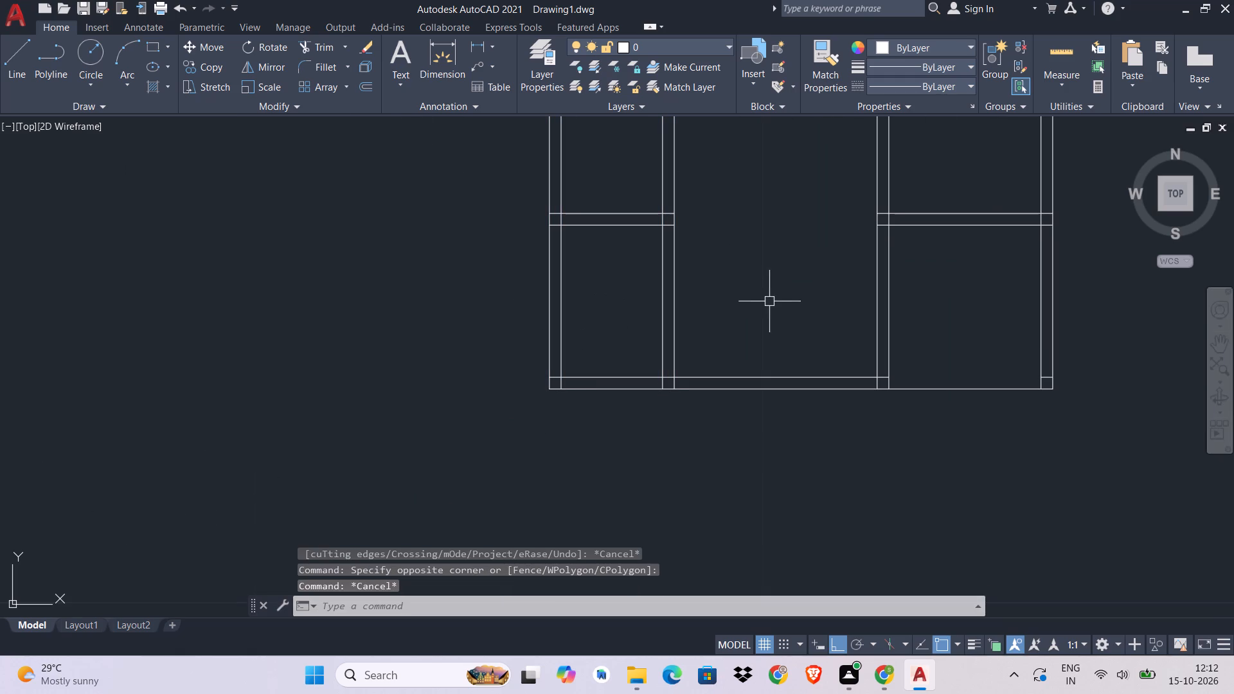
# Trim the left interior vertical wall's two lines between the horizontal wall and the bottom wall.
pyautogui.write('tr')
pyautogui.press('space')
pyautogui.click(726, 262)
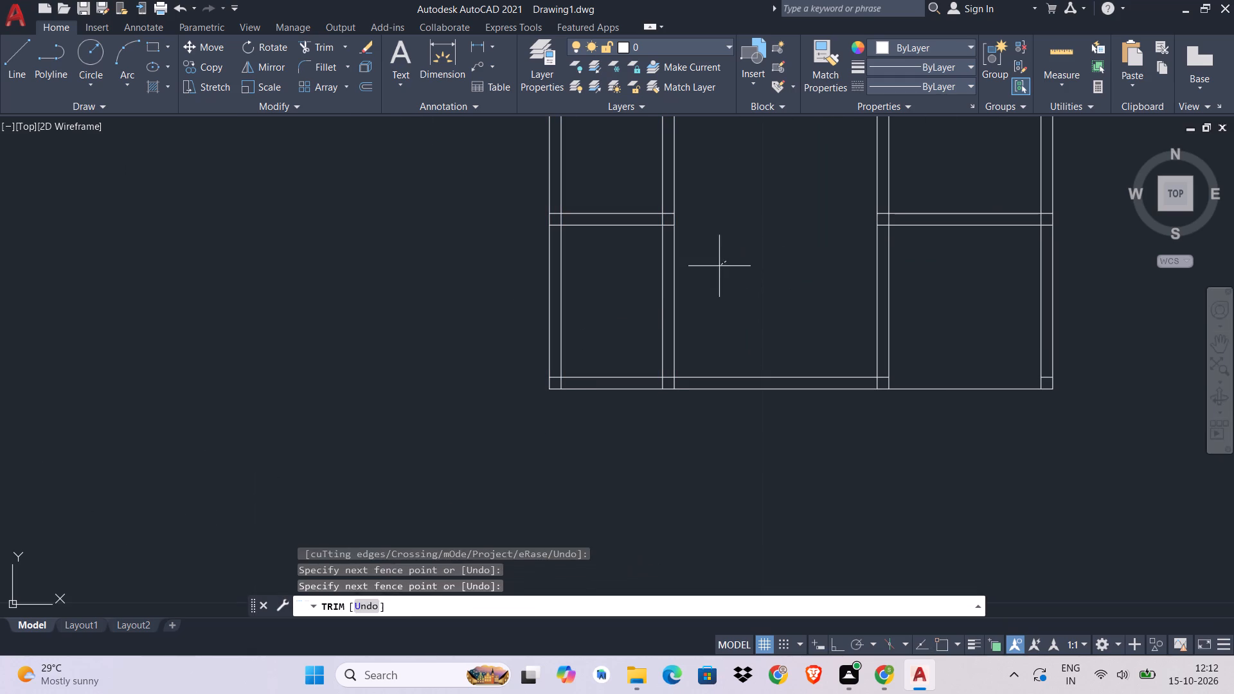
pyautogui.click(613, 343)
pyautogui.press('Escape')
pyautogui.press('Escape')
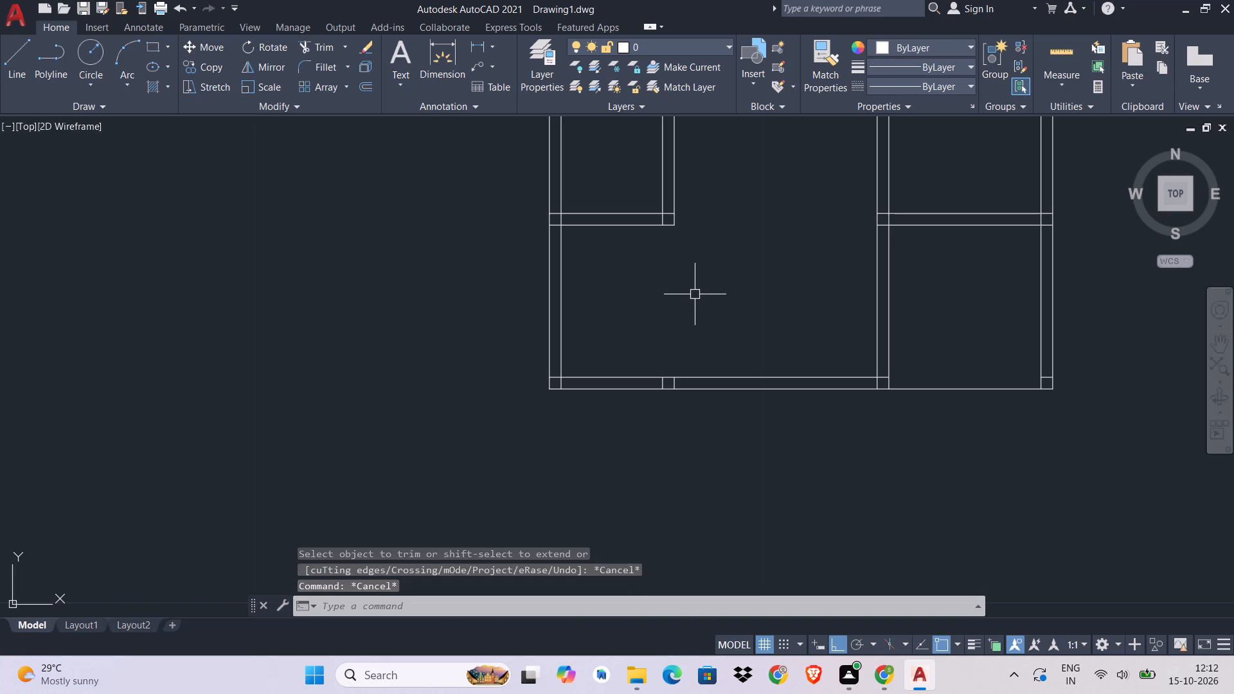
# Offset the left outer wall's inner line 4 to the right, into the plan.
pyautogui.write('o')
pyautogui.press('space')
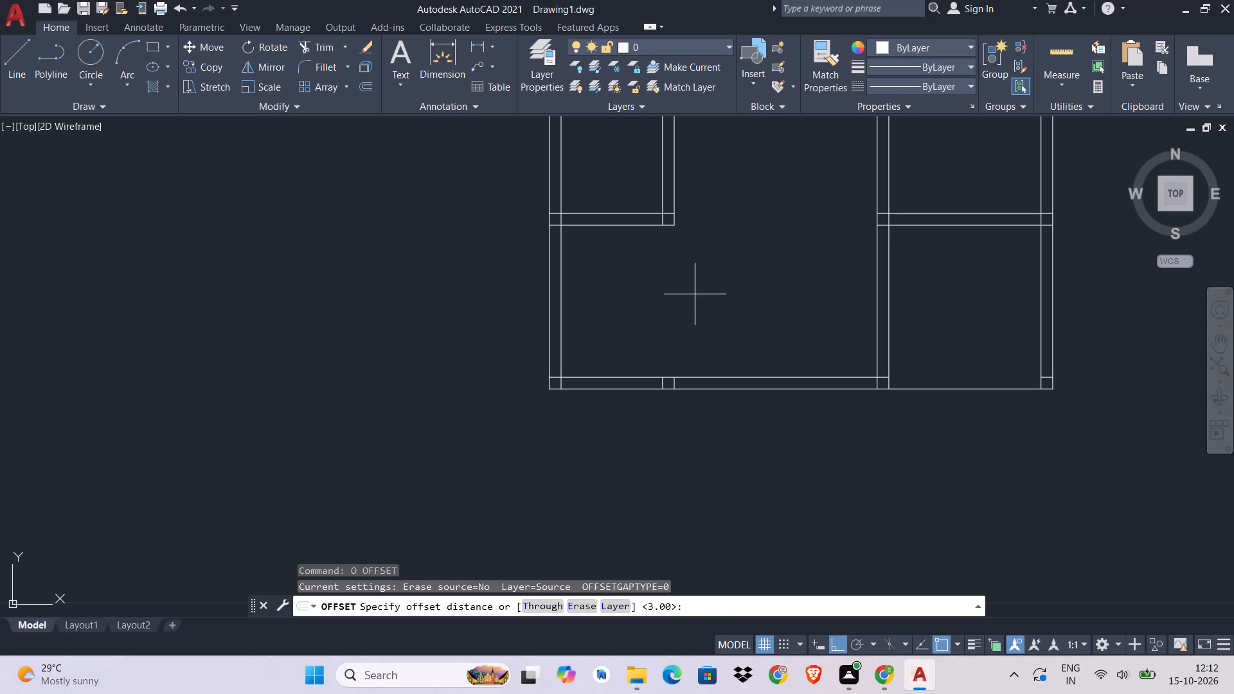
pyautogui.press('4')
pyautogui.press('space')
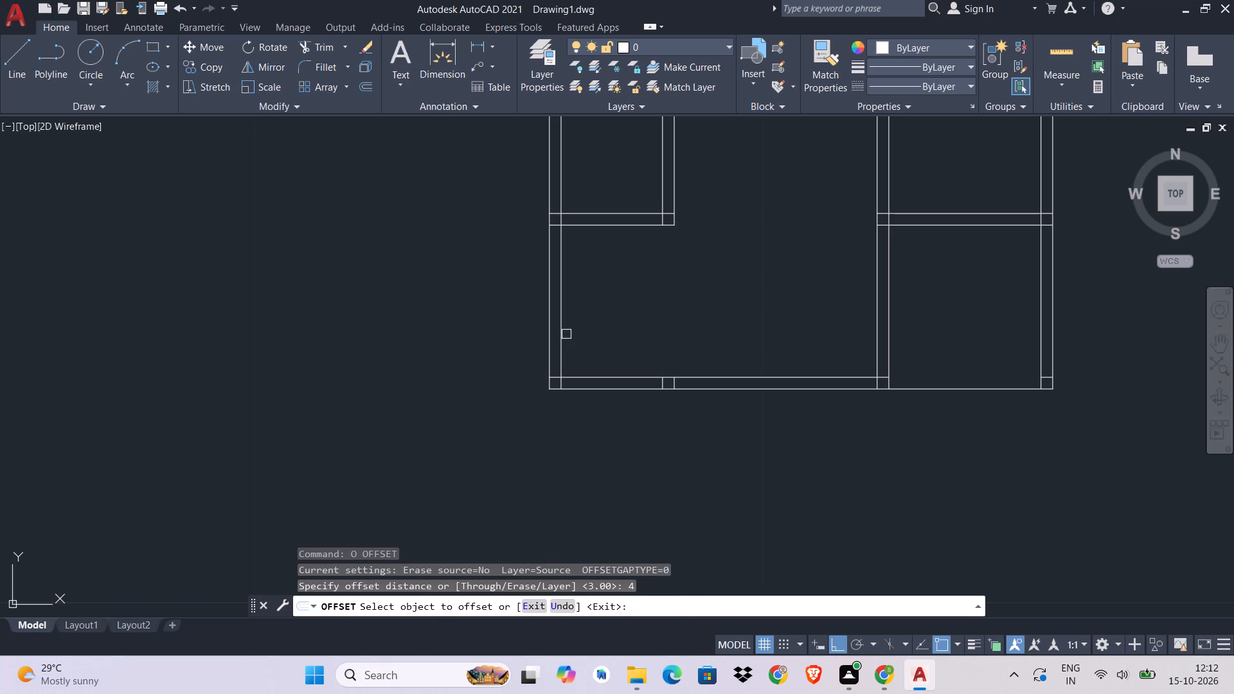
pyautogui.click(560, 334)
pyautogui.click(878, 363)
pyautogui.moveTo(712, 313); pyautogui.dragTo(772, 335, button='middle')
pyautogui.press('Escape')
# Extend both lines of the left horizontal wall to the new vertical line.
pyautogui.press('e')
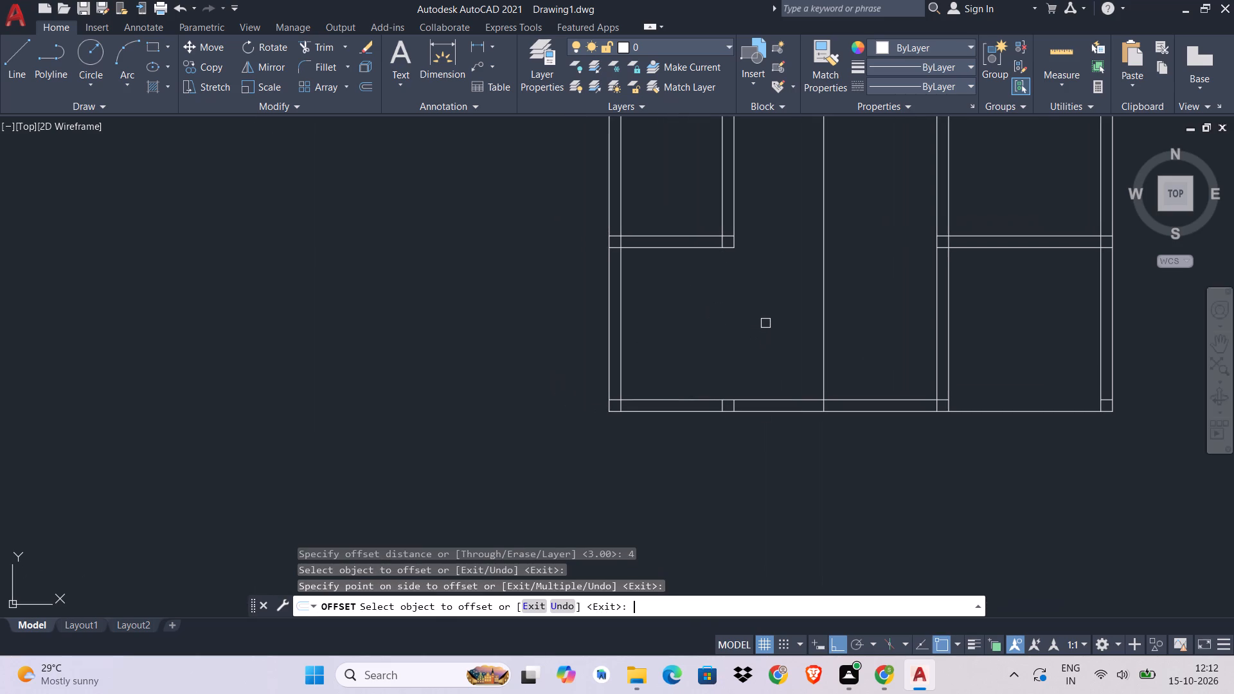
pyautogui.press('x')
pyautogui.press('space')
pyautogui.click(702, 173)
pyautogui.press('Escape')
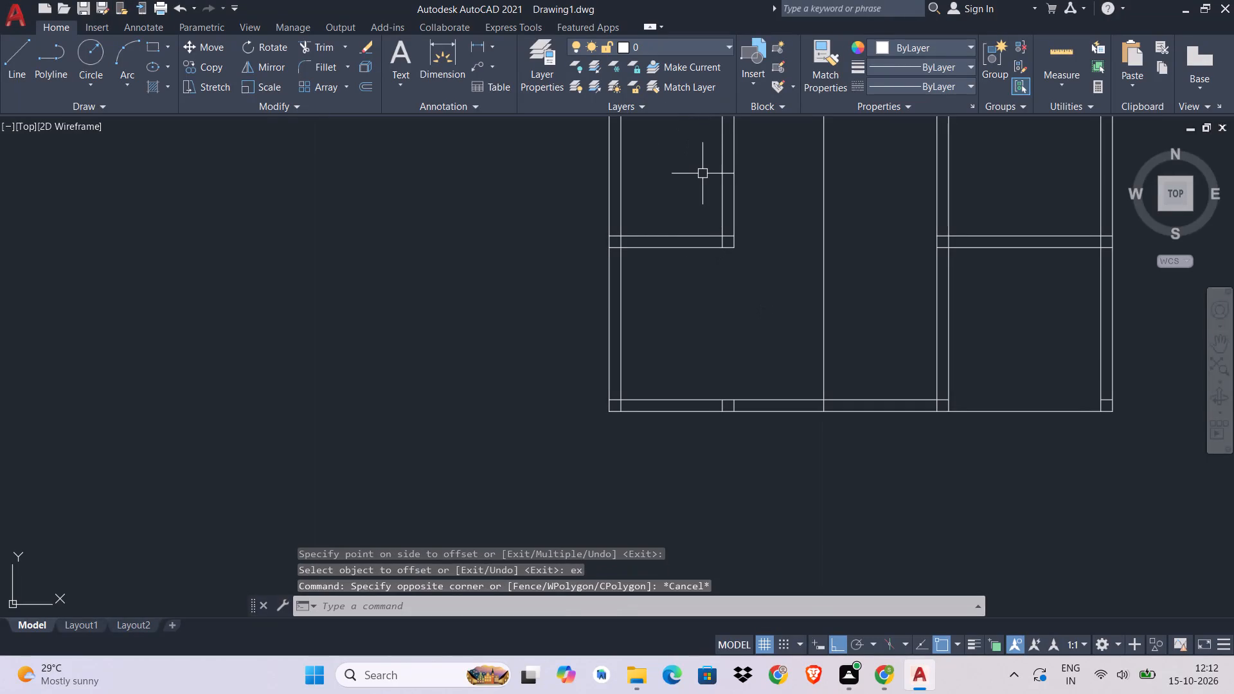
pyautogui.write('ex')
pyautogui.press('space')
pyautogui.click(705, 223)
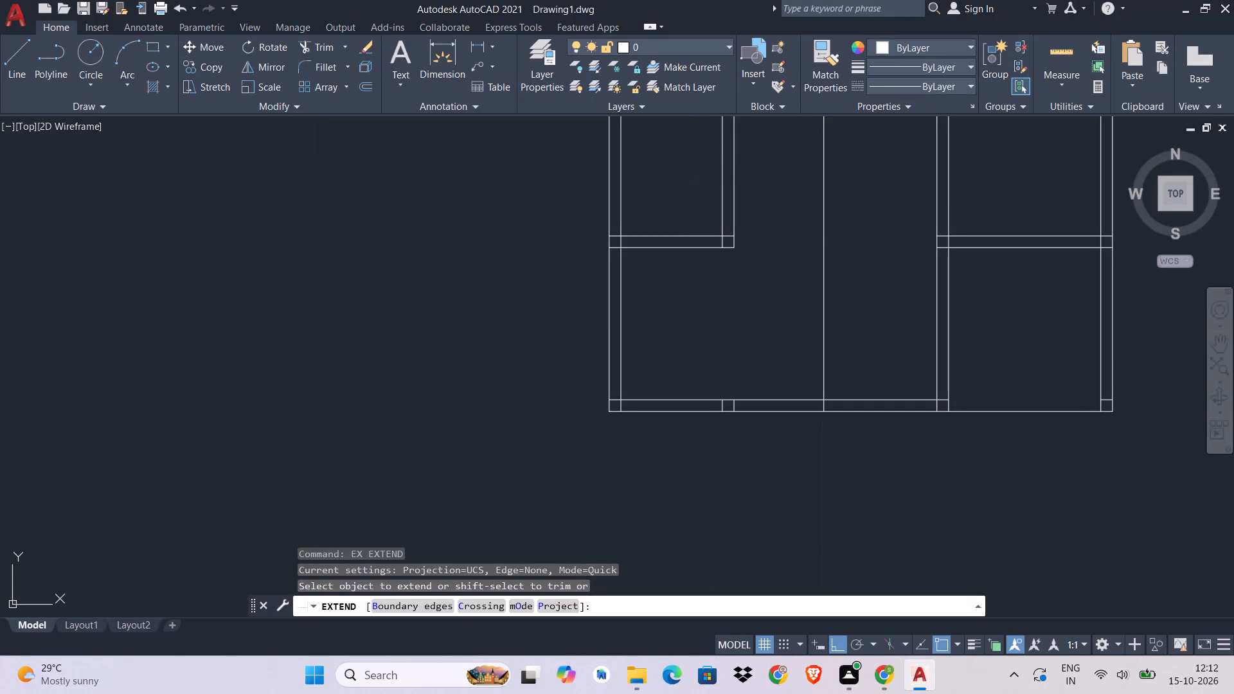
pyautogui.click(706, 335)
pyautogui.moveTo(812, 231); pyautogui.dragTo(787, 287, button='middle')
pyautogui.press('Escape')
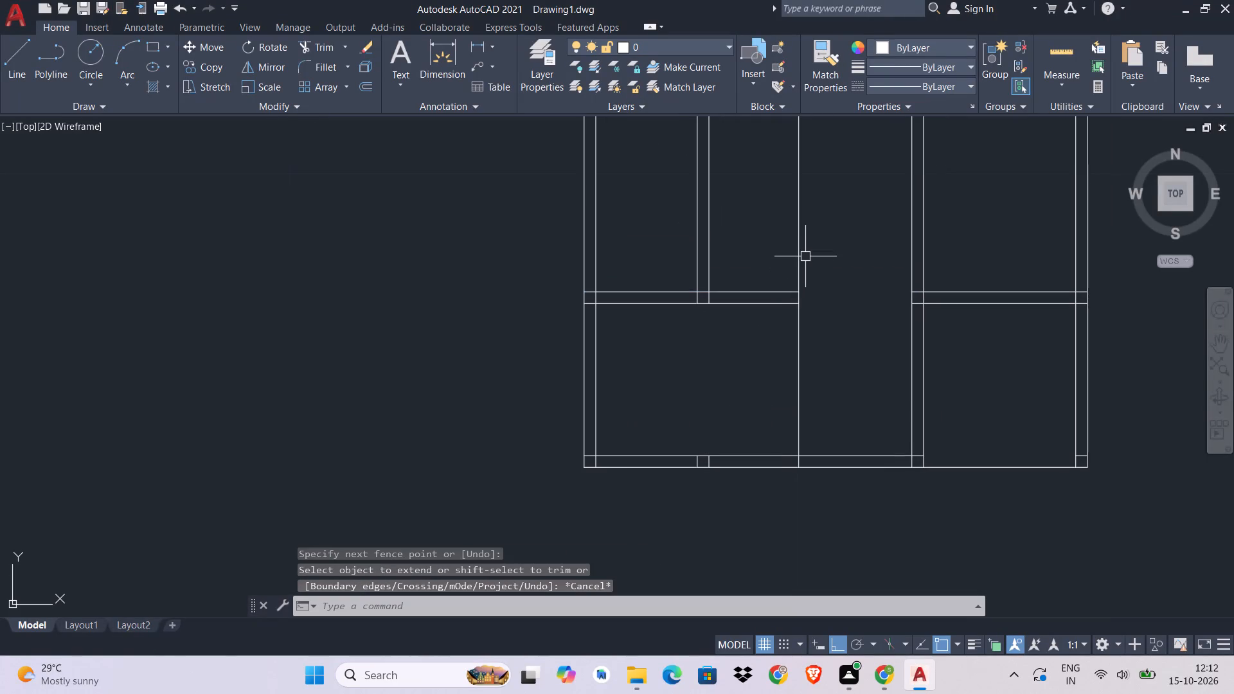
# Trim the new vertical line above the left horizontal wall.
pyautogui.press('t')
pyautogui.press('r')
pyautogui.press('space')
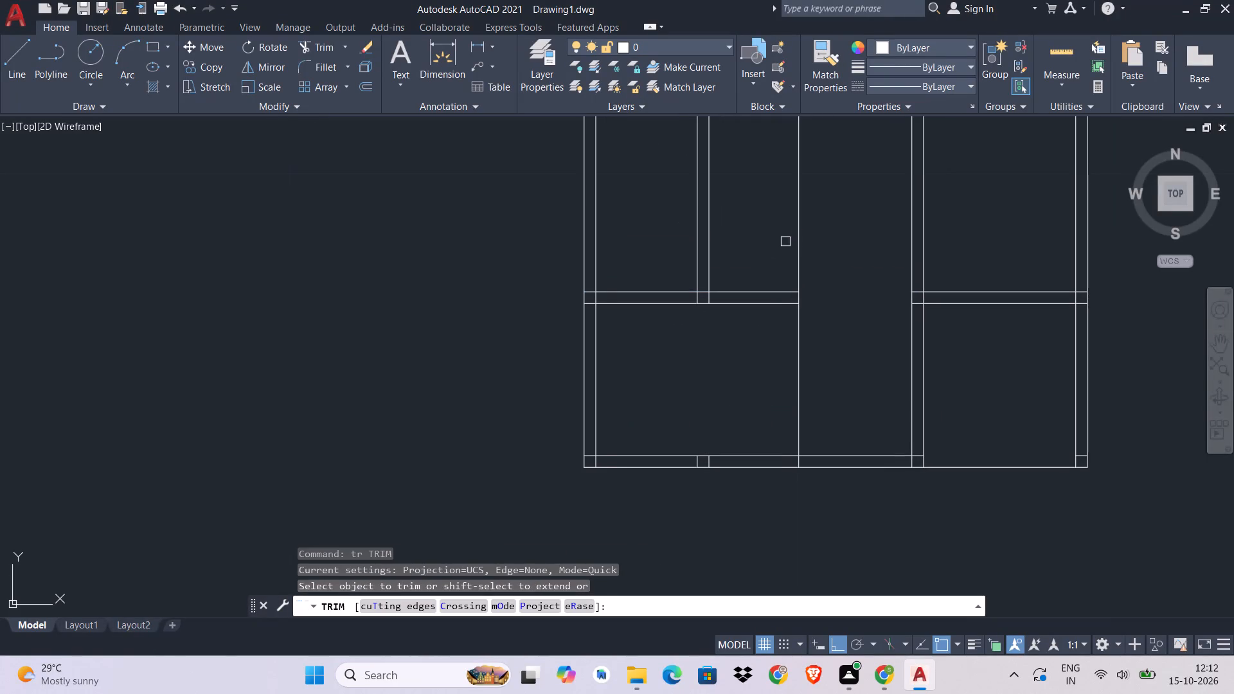
pyautogui.click(784, 242)
pyautogui.click(819, 253)
pyautogui.moveTo(841, 312); pyautogui.dragTo(815, 253, button='middle')
pyautogui.press('Escape')
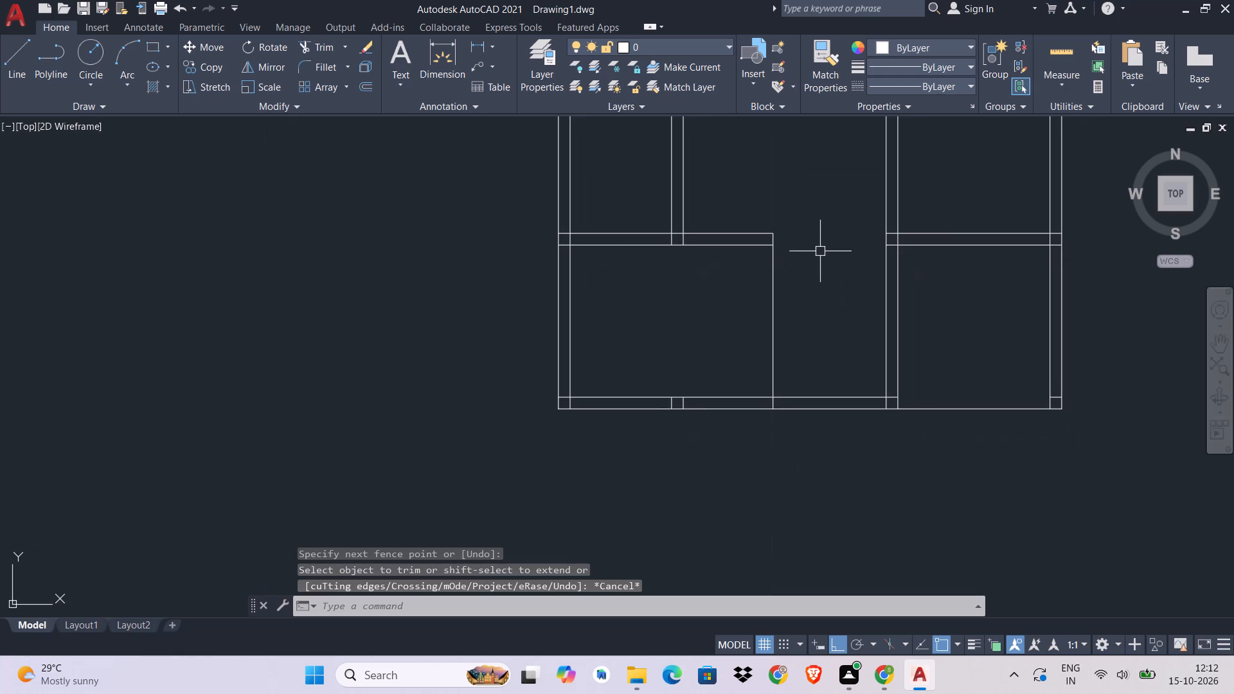
# Offset the trimmed vertical line 0.23 to the right to give the new room wall its thickness.
pyautogui.press('o')
pyautogui.press('space')
pyautogui.press('0')
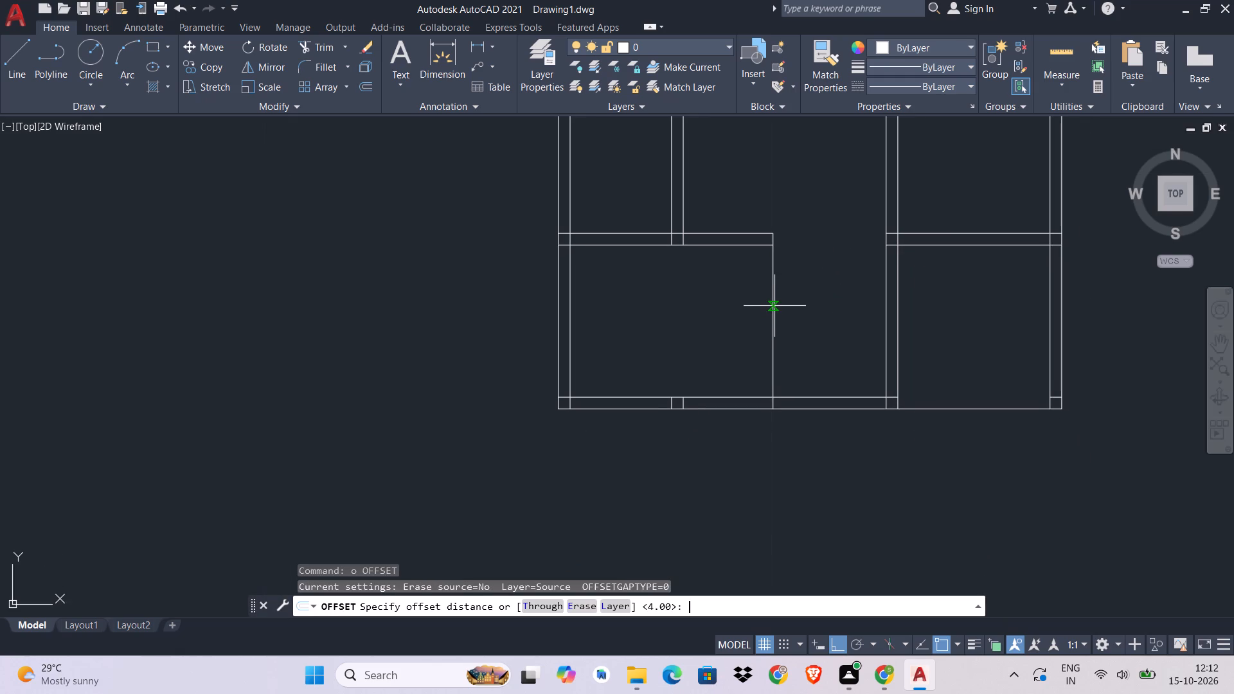
pyautogui.write('.23')
pyautogui.press('space')
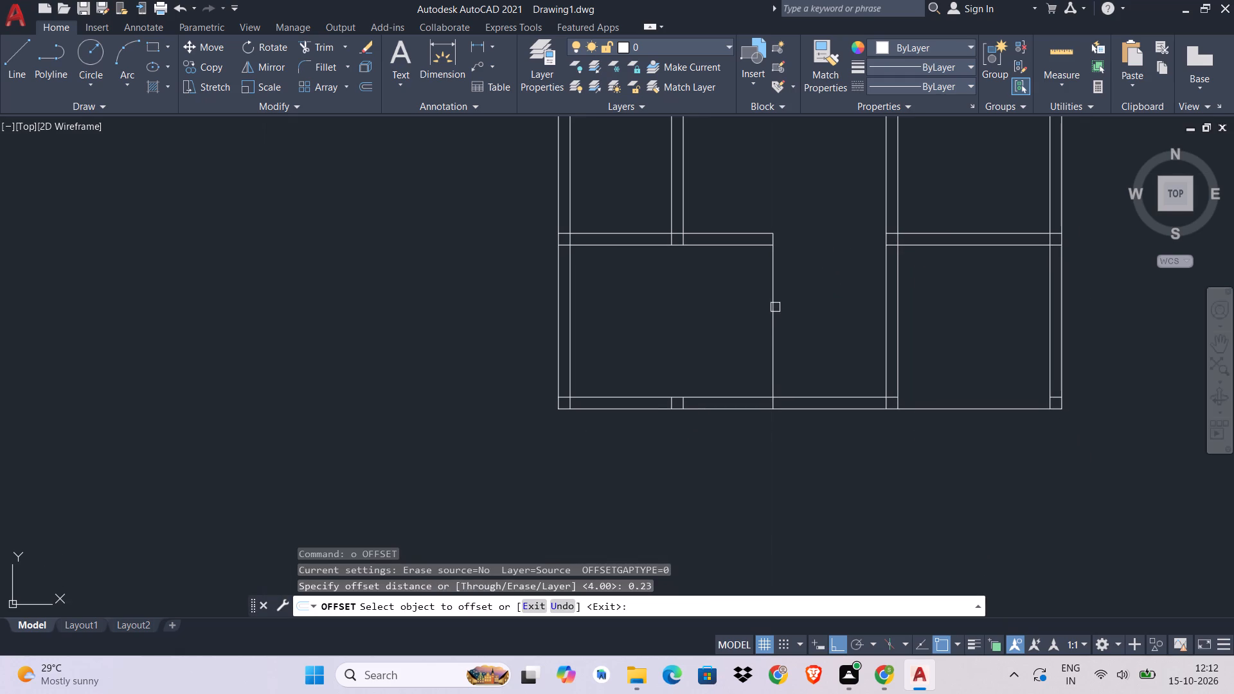
pyautogui.click(775, 307)
pyautogui.click(815, 307)
pyautogui.press('Escape')
# Extend the left horizontal wall's lines to the outer line of the new 0.23 room wall.
pyautogui.press('e')
pyautogui.press('x')
pyautogui.press('space')
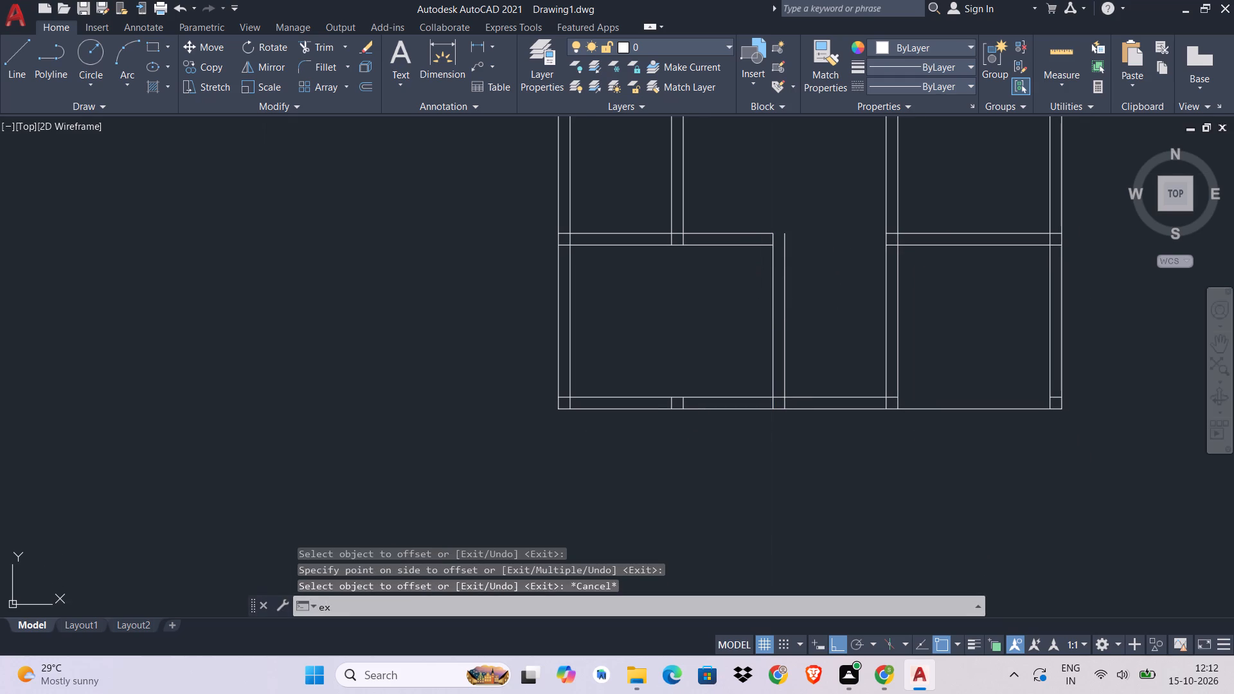
pyautogui.click(741, 231)
pyautogui.click(746, 246)
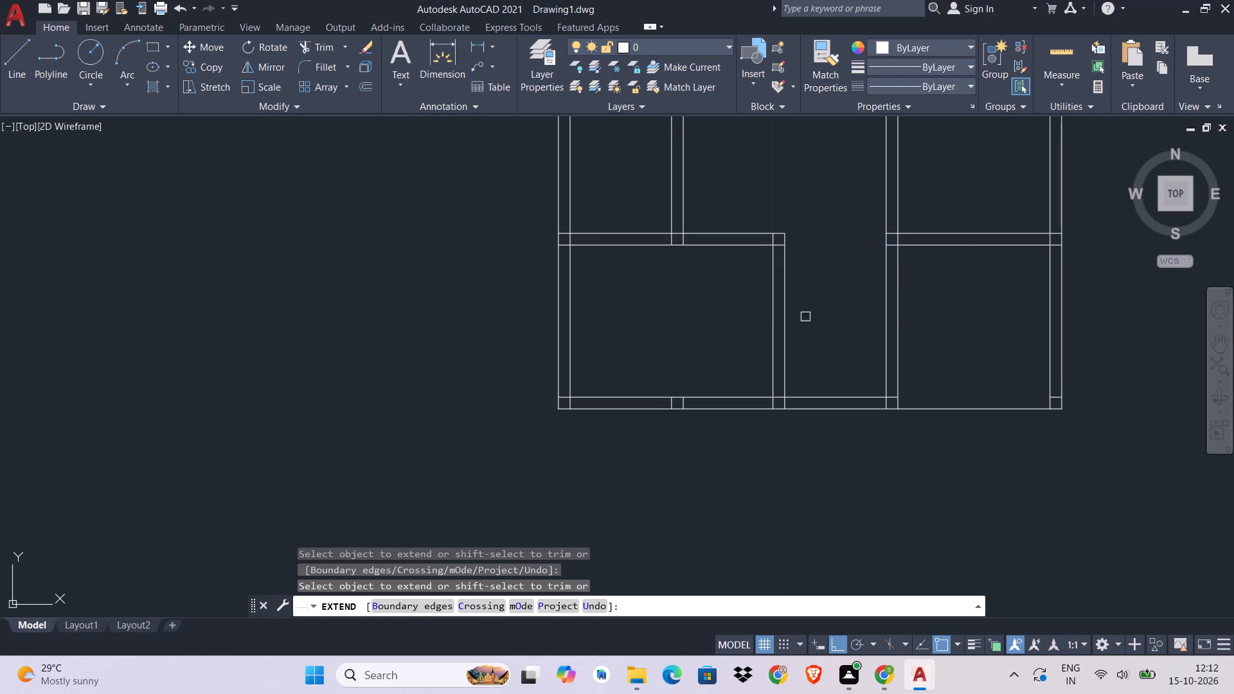
pyautogui.press('Escape')
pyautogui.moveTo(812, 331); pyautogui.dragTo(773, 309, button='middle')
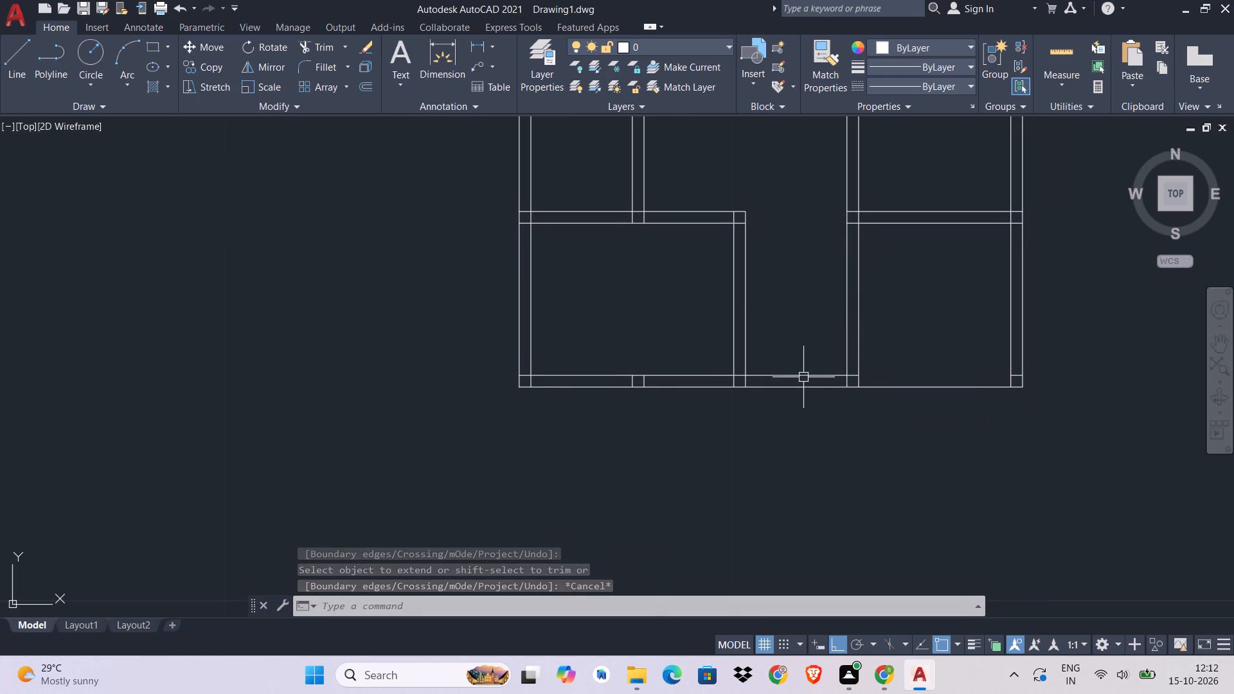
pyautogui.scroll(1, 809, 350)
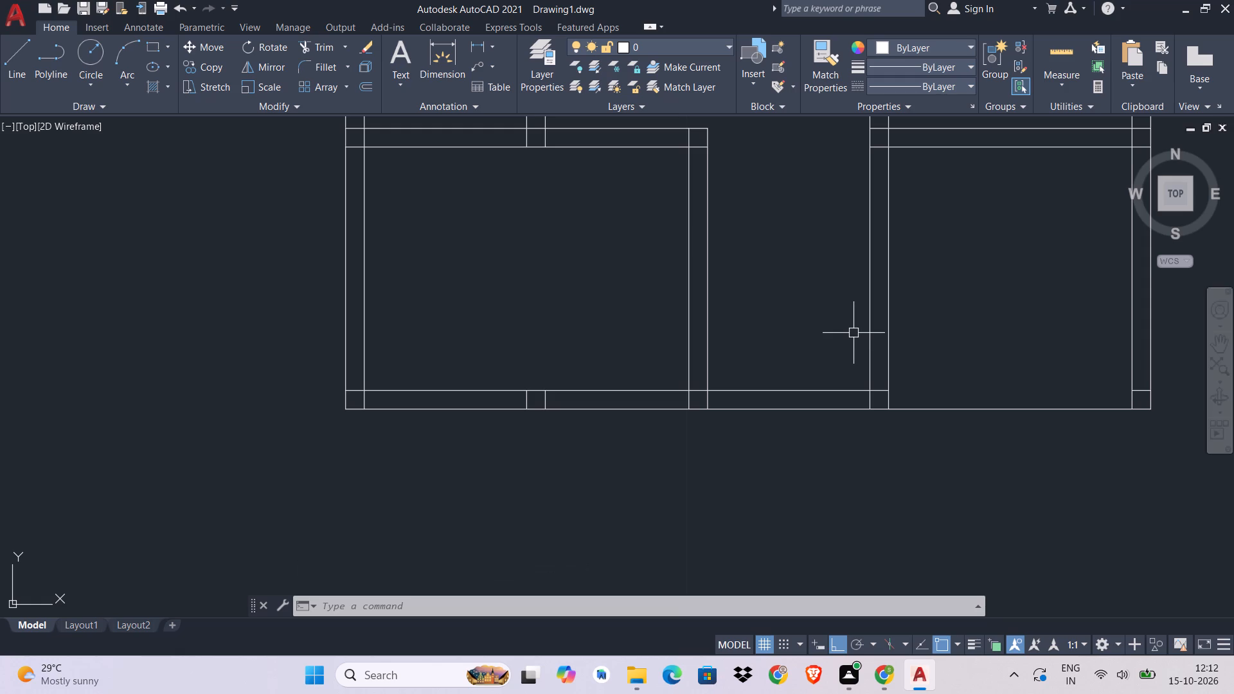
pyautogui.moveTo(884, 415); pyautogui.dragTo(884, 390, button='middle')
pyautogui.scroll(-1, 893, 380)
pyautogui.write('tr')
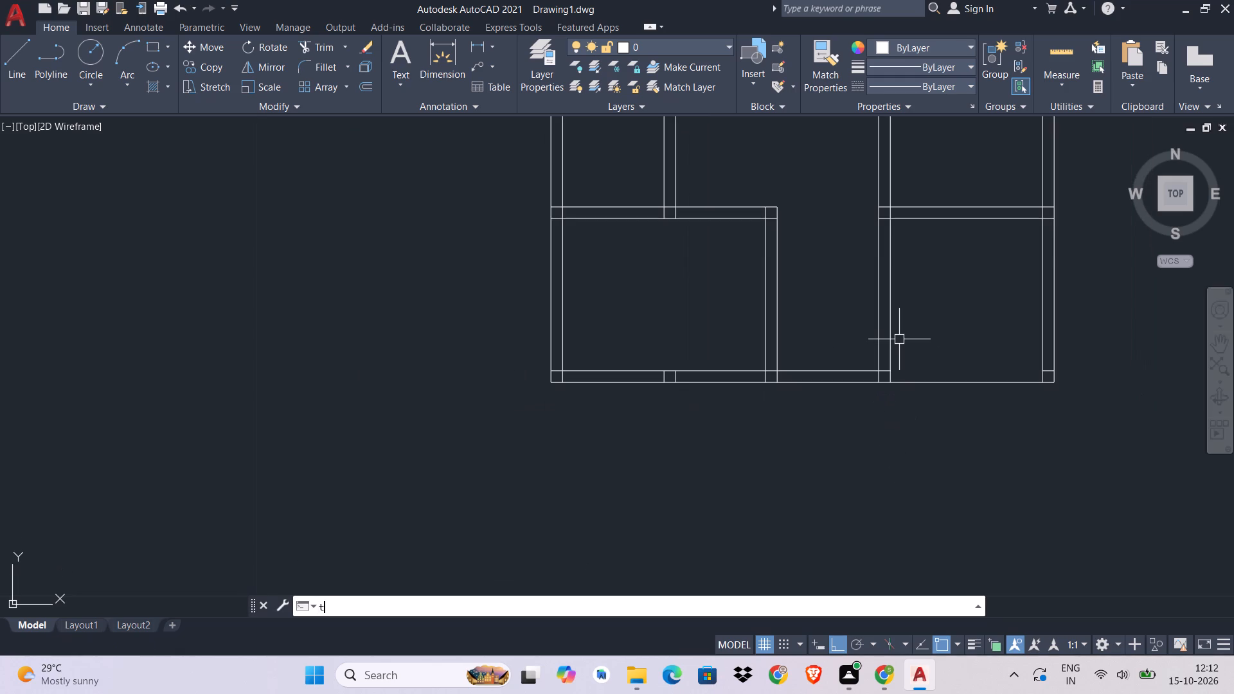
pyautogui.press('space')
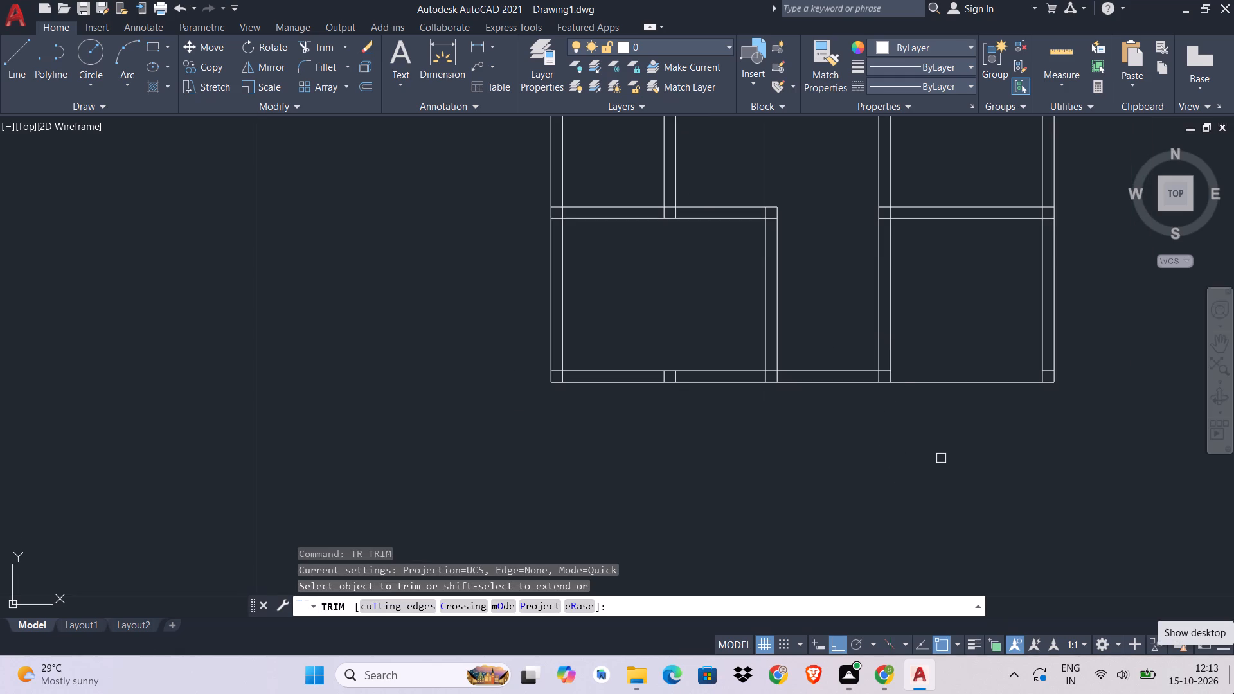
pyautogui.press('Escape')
# Trim the two vertical wall lines between the upper-left horizontal wall and the top wall of the lower-left room.
pyautogui.moveTo(641, 191); pyautogui.dragTo(755, 467, button='middle')
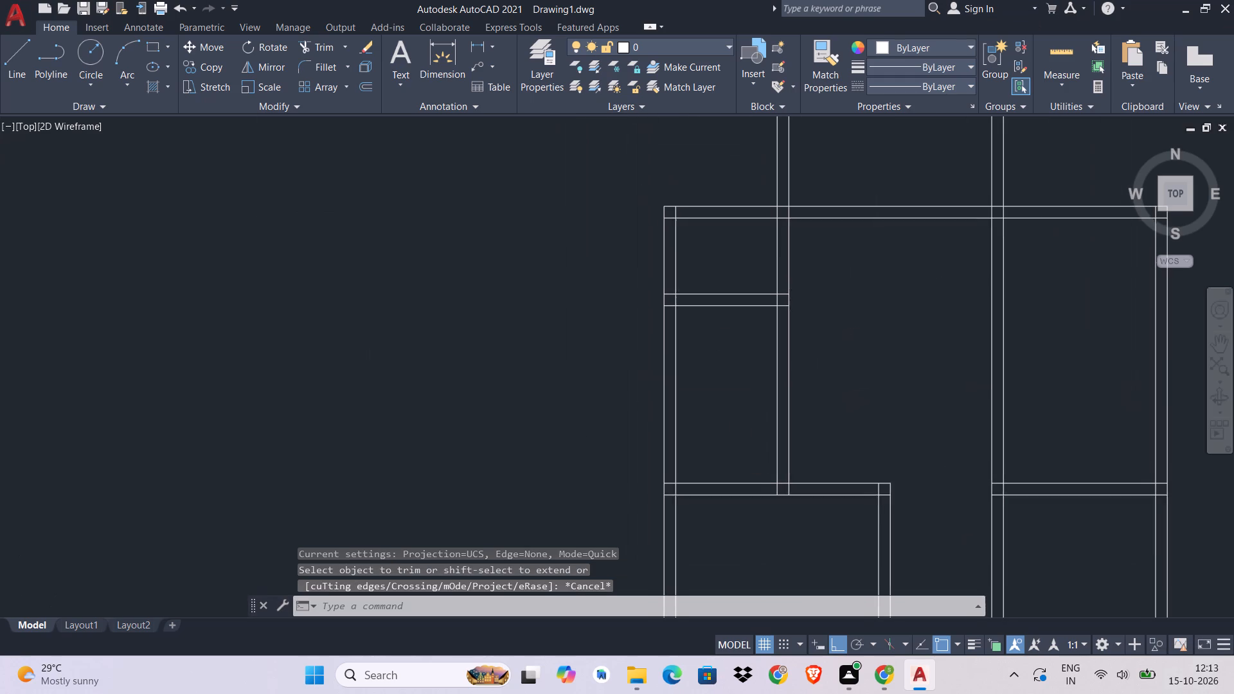
pyautogui.moveTo(755, 467); pyautogui.dragTo(758, 450, button='middle')
pyautogui.press('Escape')
pyautogui.write('tgr')
pyautogui.press('space')
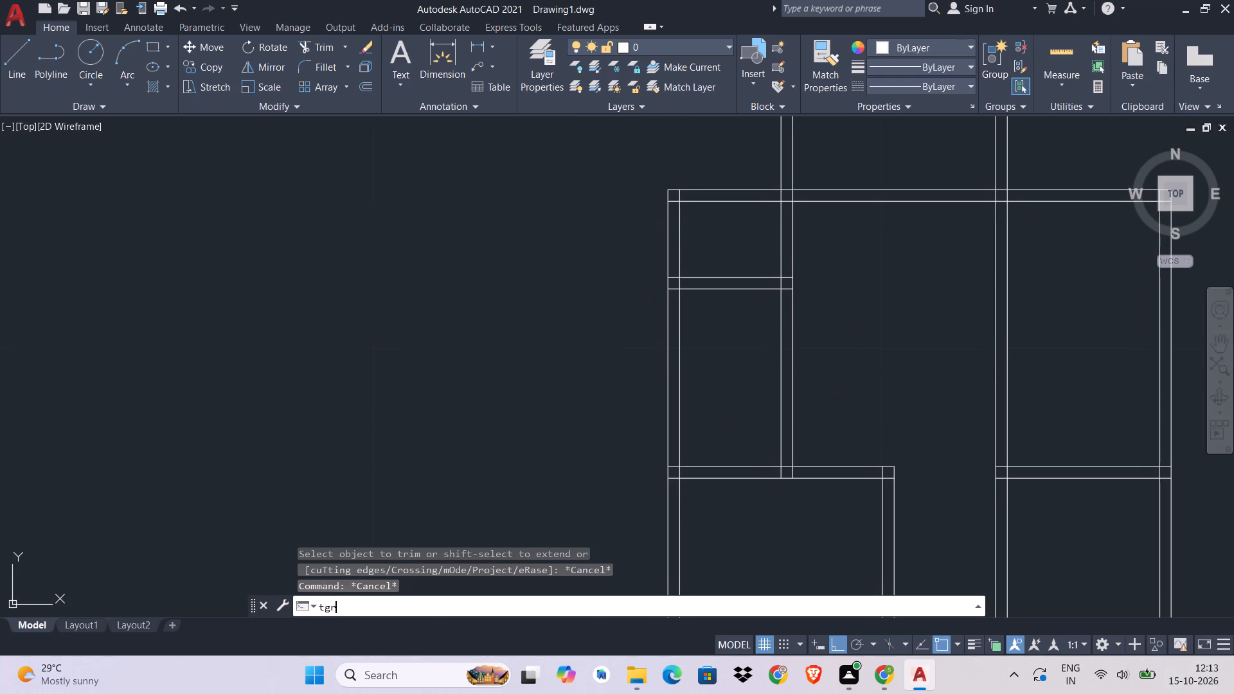
pyautogui.press('Escape')
pyautogui.press('Escape')
pyautogui.write('tr')
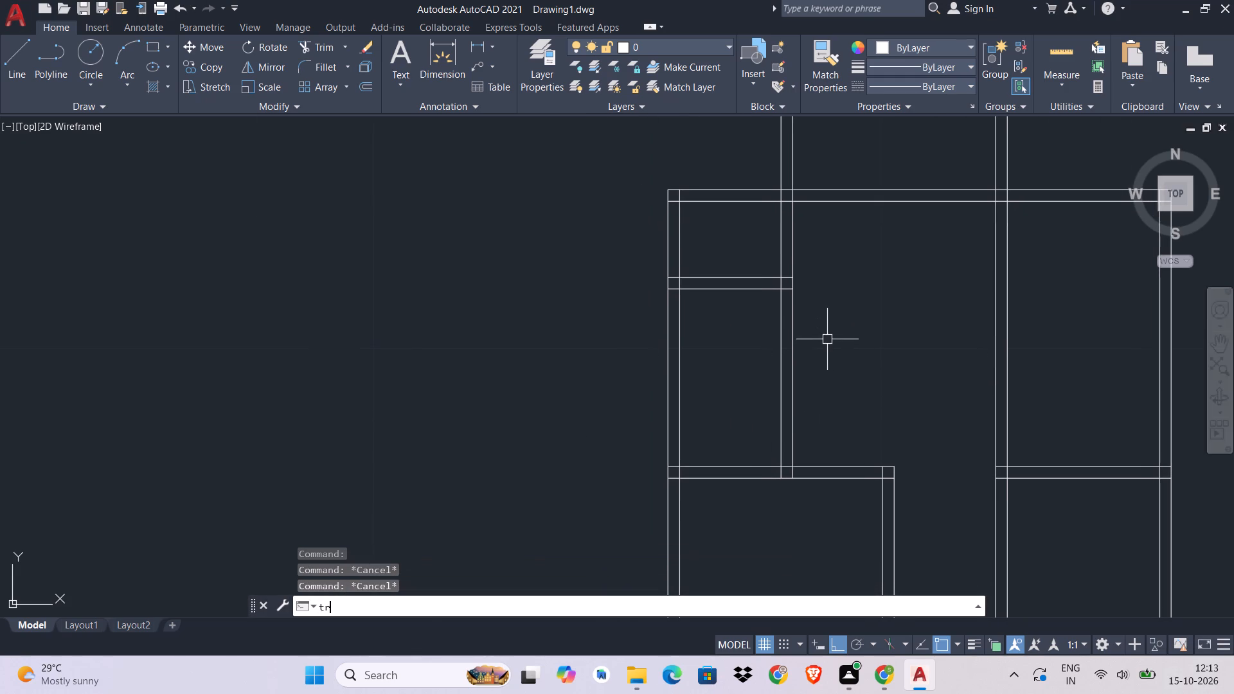
pyautogui.press('space')
pyautogui.click(827, 339)
pyautogui.click(758, 396)
pyautogui.click(828, 362)
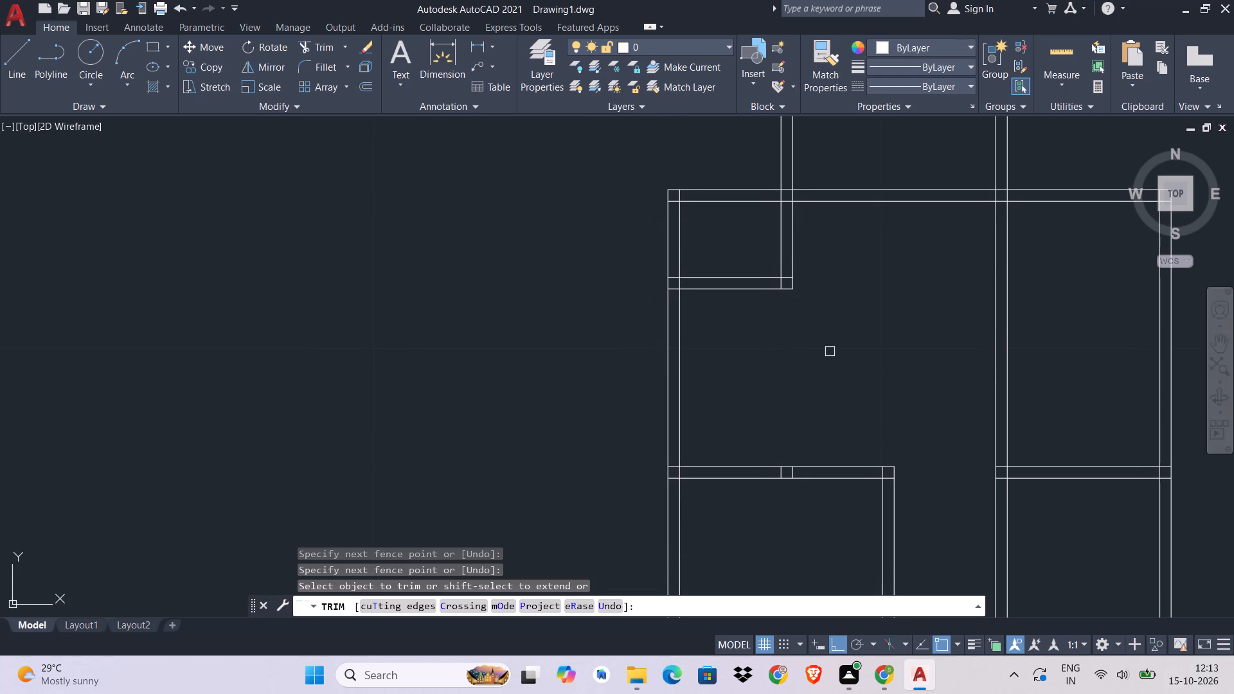
pyautogui.moveTo(830, 348); pyautogui.dragTo(789, 278, button='middle')
pyautogui.press('Escape')
# Offset the inner line of the left outer wall 2.50 to the right.
pyautogui.press('o')
pyautogui.press('space')
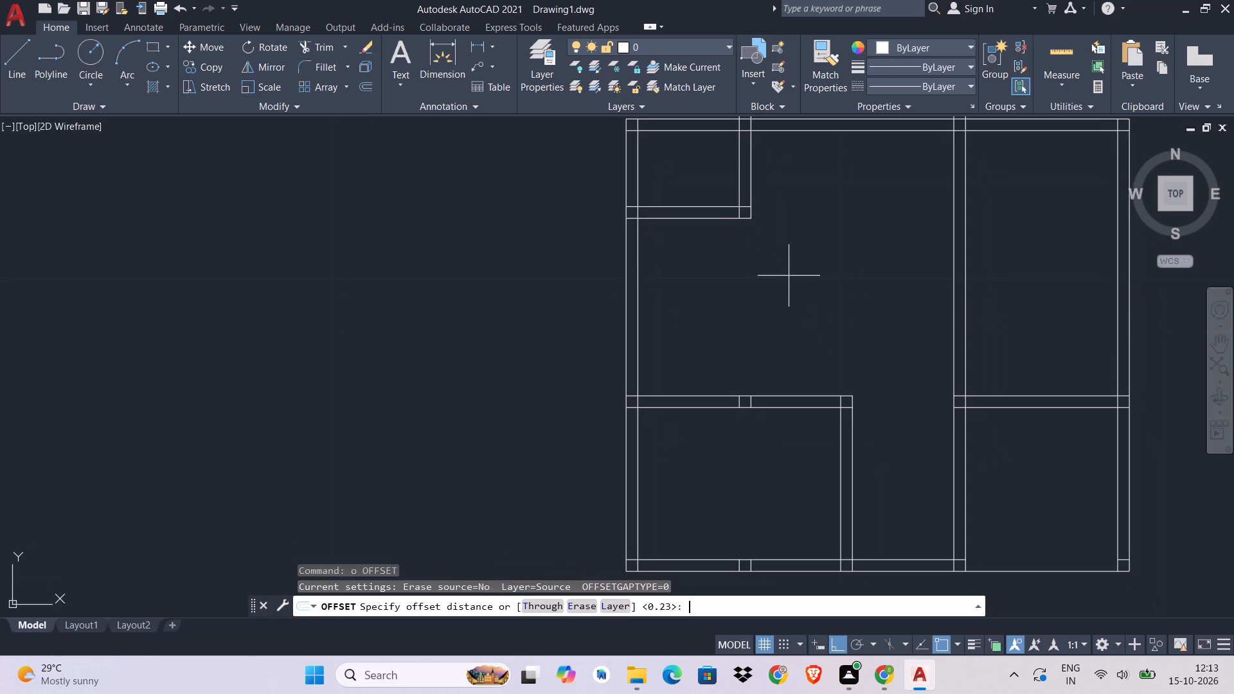
pyautogui.write('2.')
pyautogui.write('50')
pyautogui.press('Return')
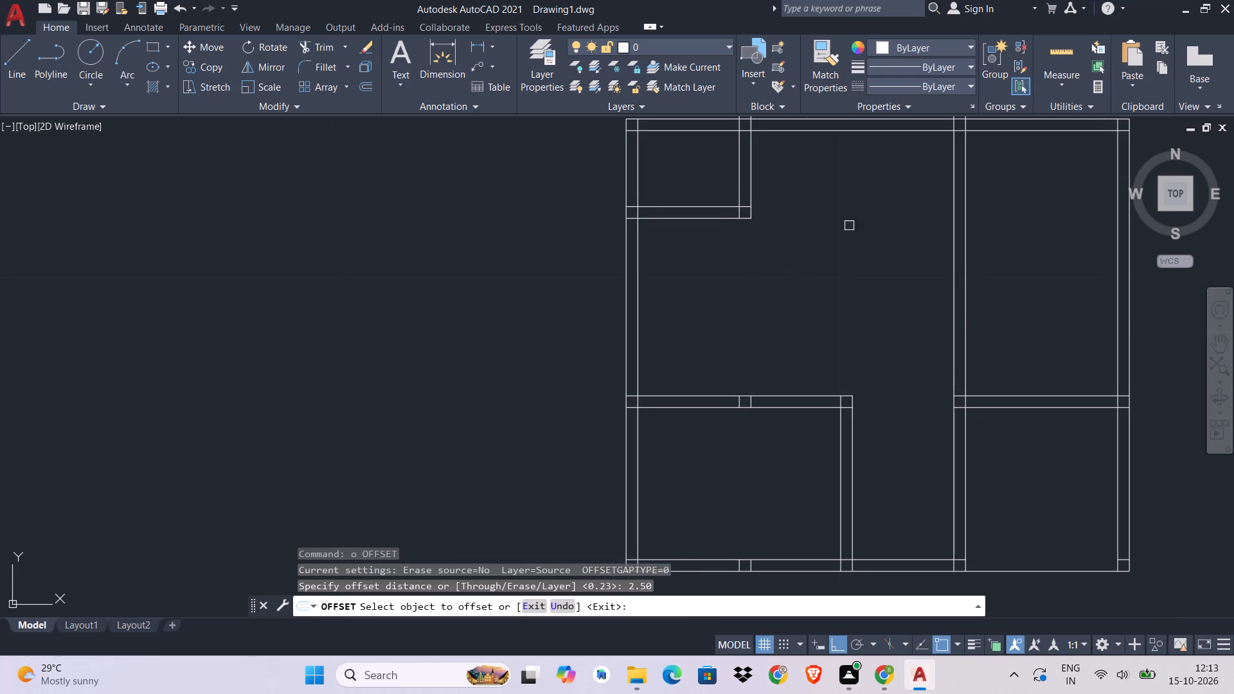
pyautogui.click(638, 338)
pyautogui.click(1138, 337)
pyautogui.press('Escape')
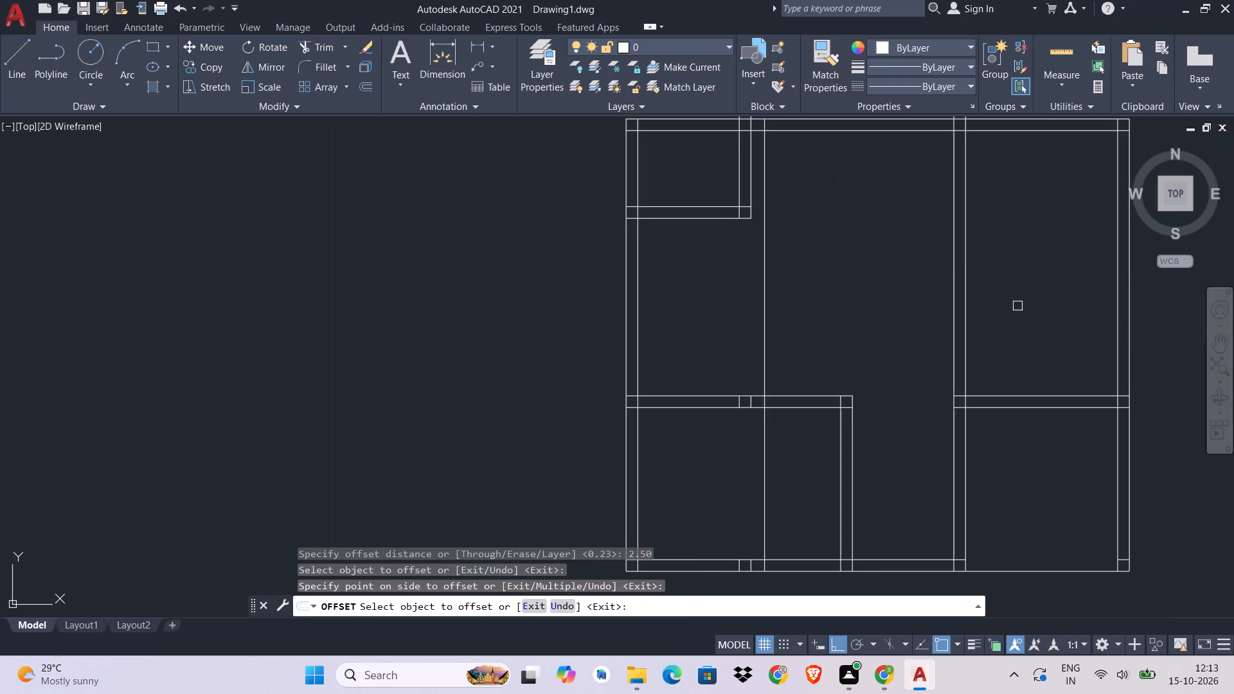
# Extend both lines of the upper-left horizontal wall to the new vertical line.
pyautogui.press('e')
pyautogui.press('x')
pyautogui.press('space')
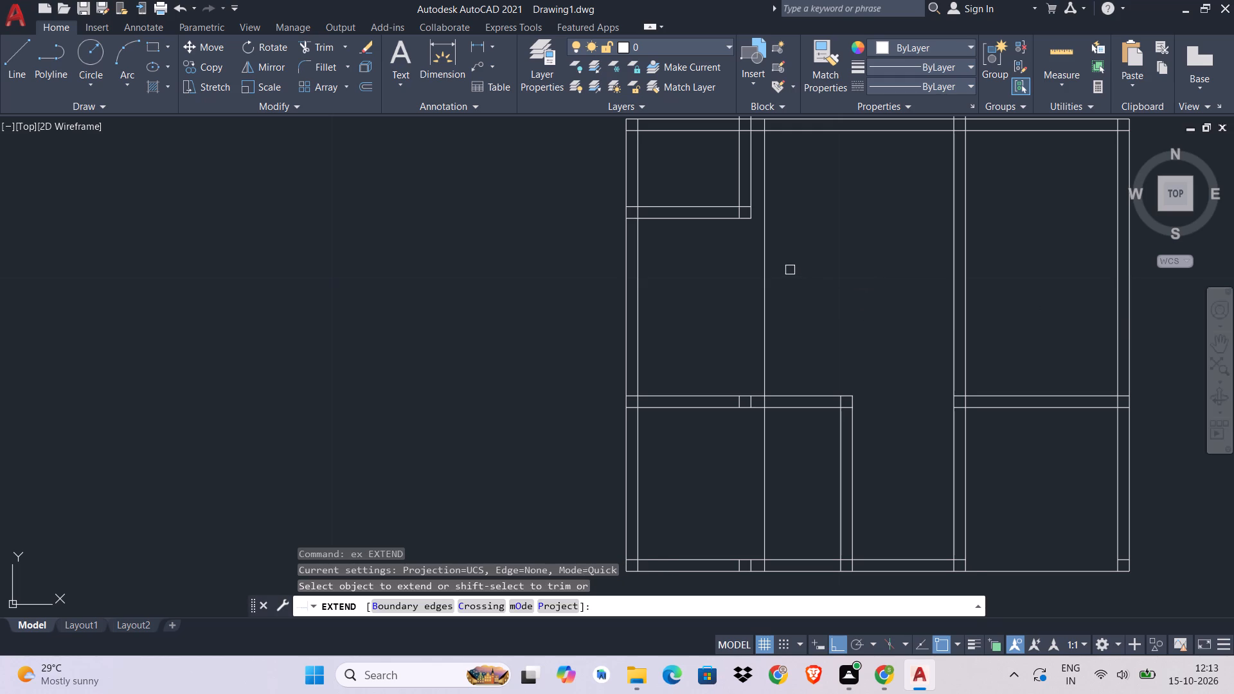
pyautogui.click(708, 183)
pyautogui.click(706, 298)
pyautogui.moveTo(848, 217); pyautogui.dragTo(848, 287, button='middle')
pyautogui.press('Escape')
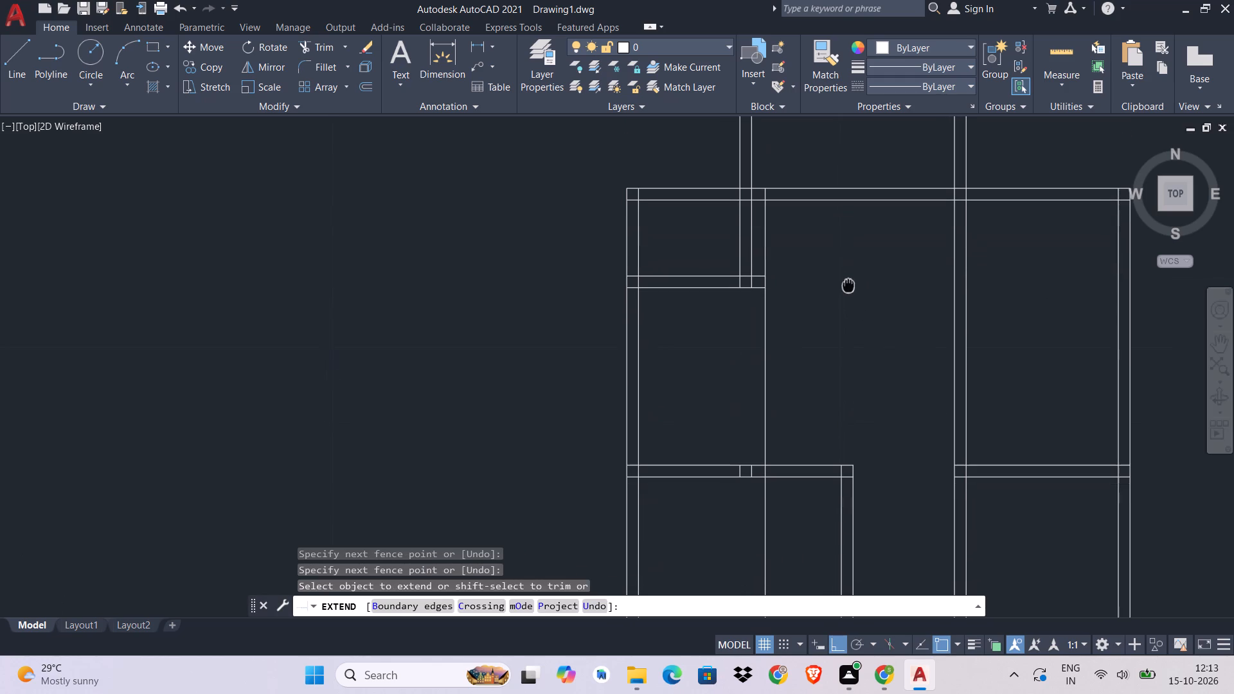
# Trim the new vertical line above the upper-left horizontal wall and where it runs through the lower-left room.
pyautogui.press('t')
pyautogui.press('r')
pyautogui.press('space')
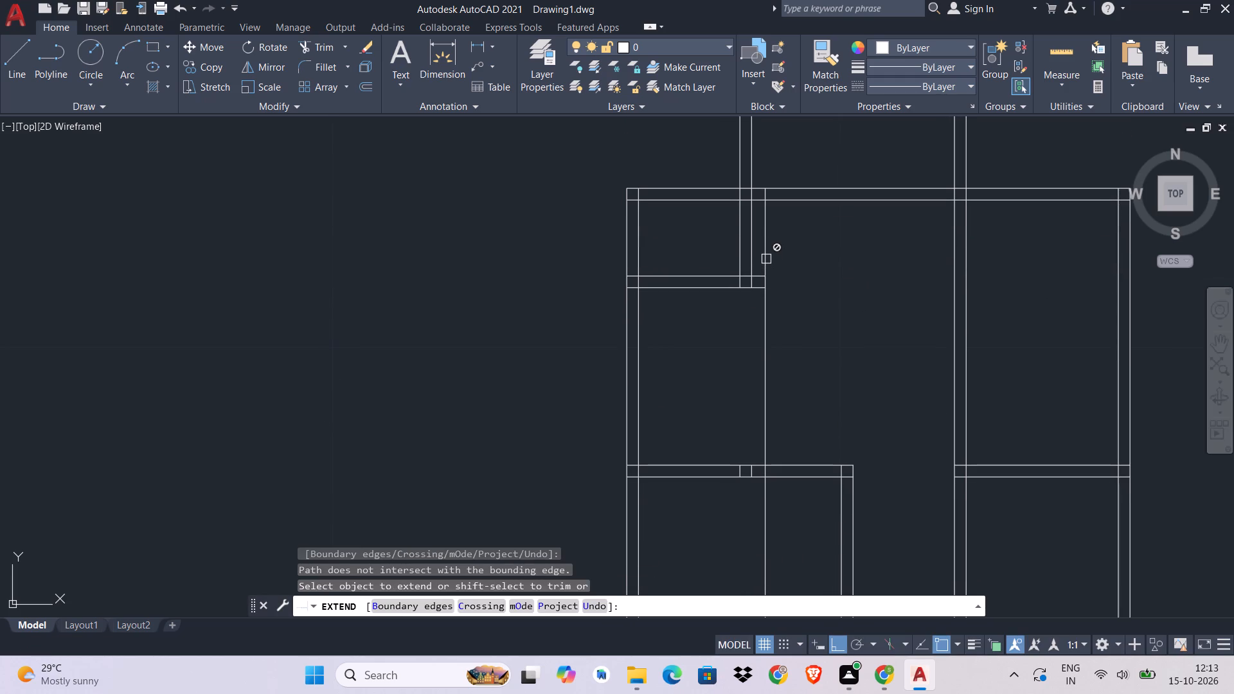
pyautogui.press('Escape')
pyautogui.press('Escape')
pyautogui.write('tr')
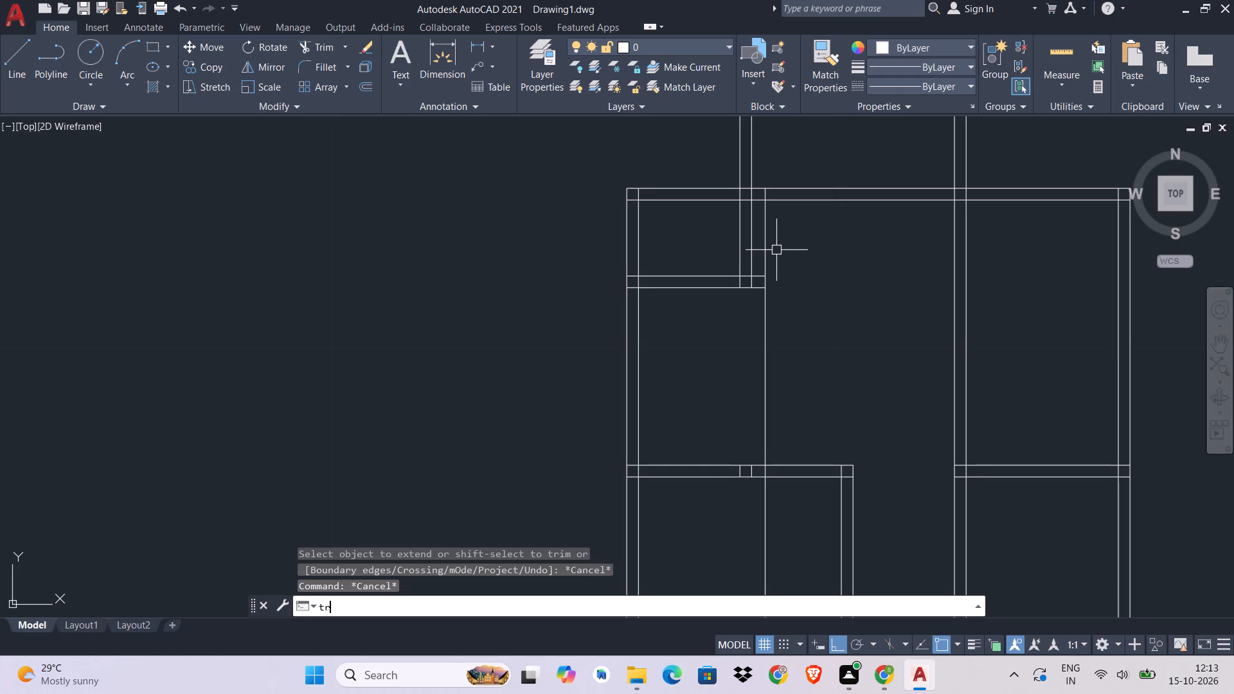
pyautogui.press('space')
pyautogui.click(771, 249)
pyautogui.click(755, 252)
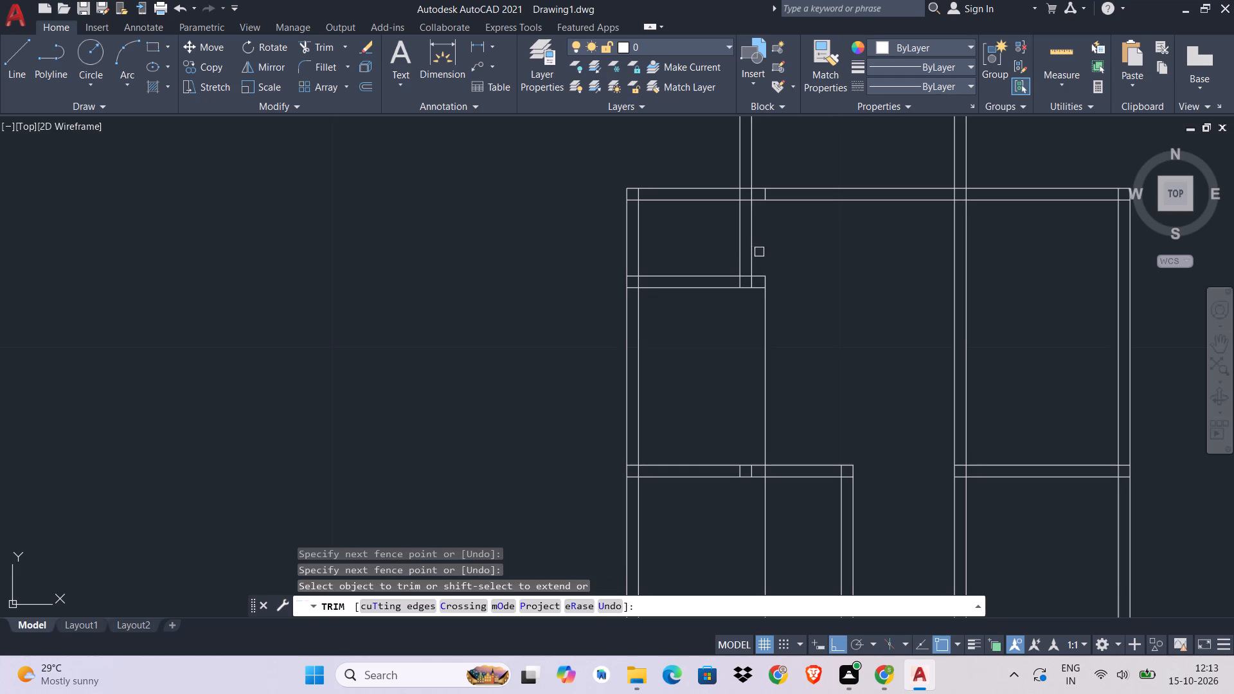
pyautogui.moveTo(771, 382); pyautogui.dragTo(783, 248, button='middle')
pyautogui.click(774, 411)
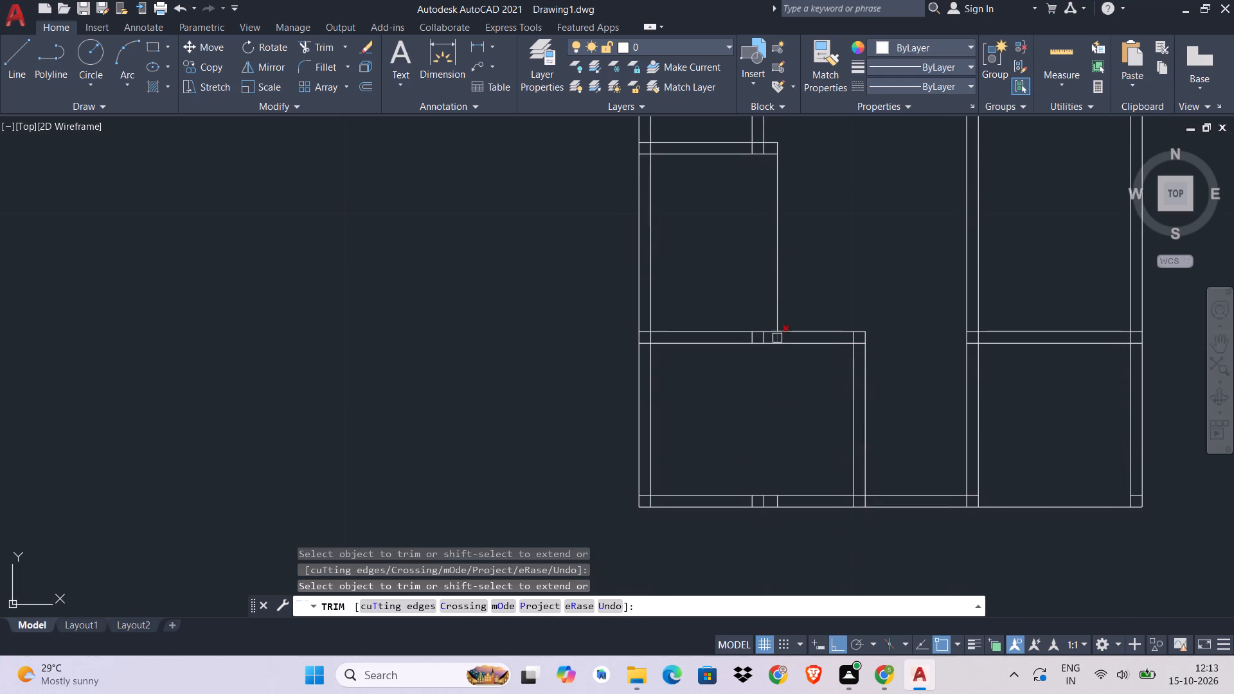
# Trim the leftover segments inside the lower-left room's top wall and open its right corner.
pyautogui.scroll(-1, 777, 338)
pyautogui.scroll(4, 777, 338)
pyautogui.click(783, 339)
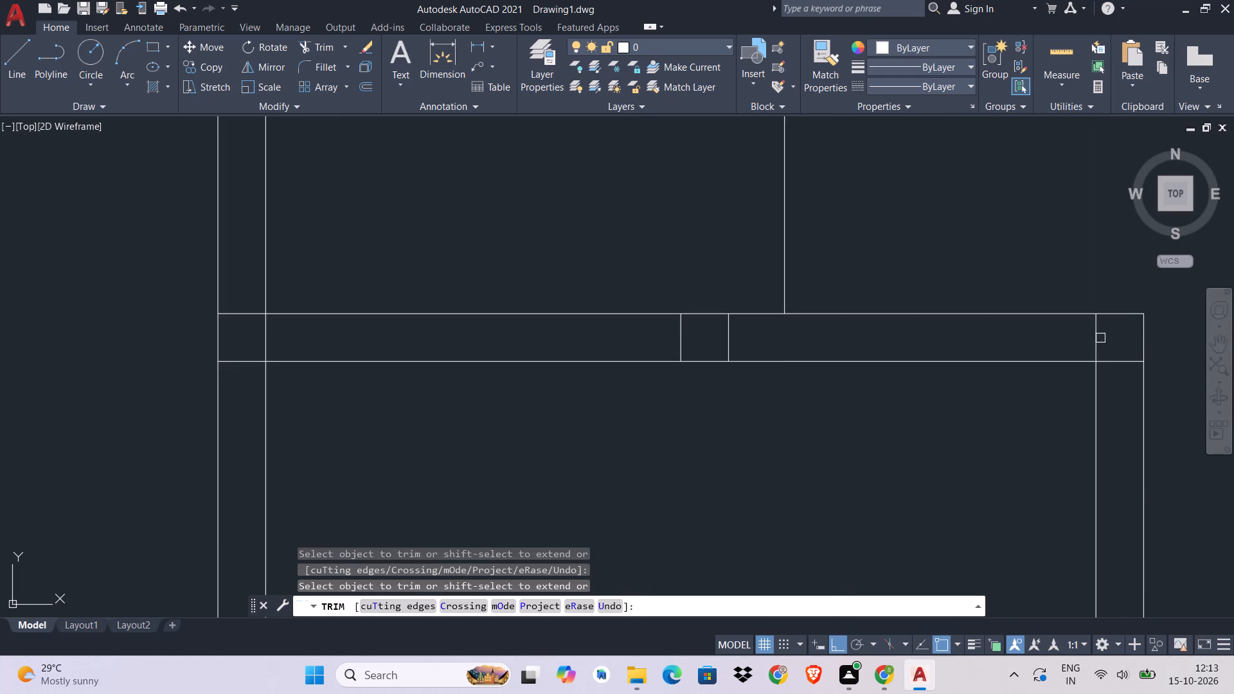
pyautogui.moveTo(1118, 341); pyautogui.dragTo(1113, 341)
pyautogui.moveTo(641, 347); pyautogui.dragTo(652, 349)
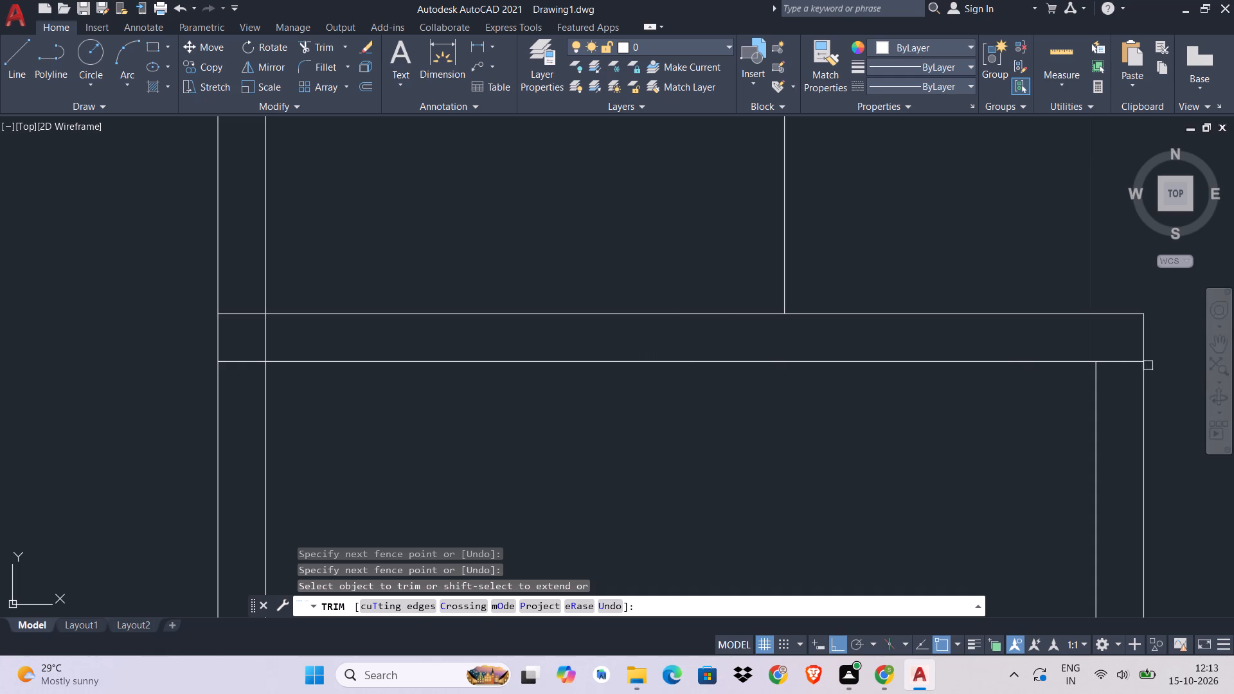
pyautogui.click(1118, 359)
# Trim the crossing lines where the lower-left room's top wall meets the left outer wall.
pyautogui.scroll(-2, 1114, 411)
pyautogui.scroll(1, 1114, 411)
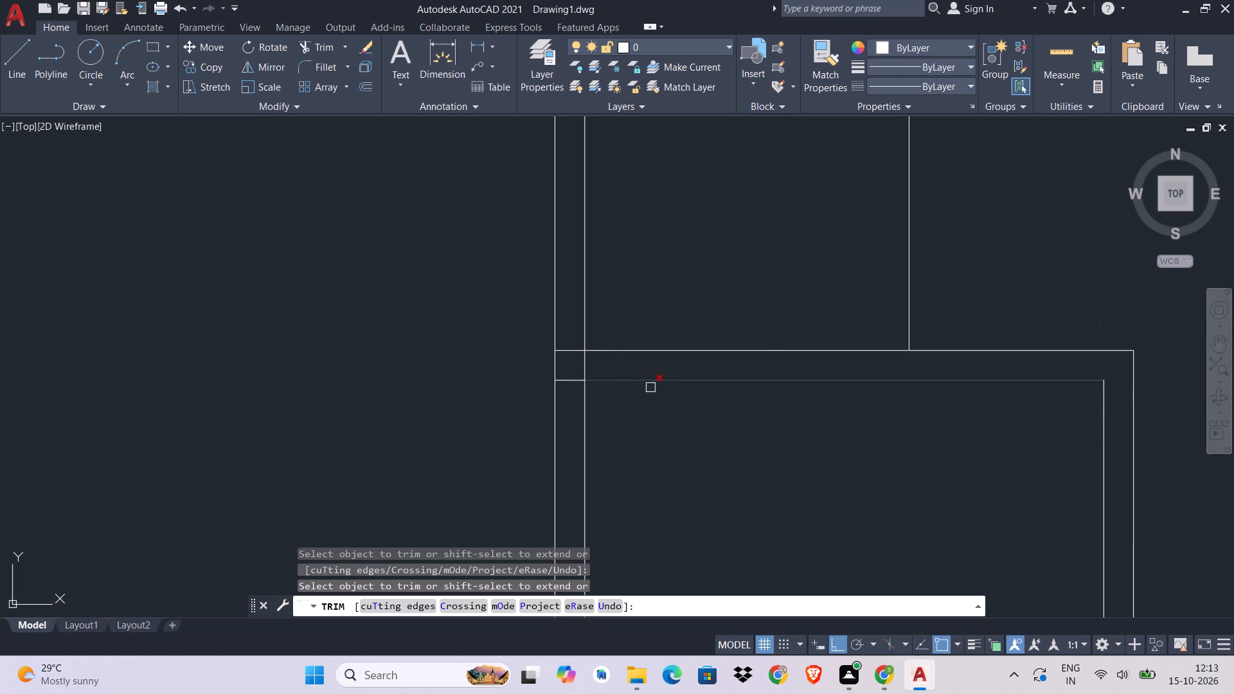
pyautogui.scroll(3, 564, 394)
pyautogui.click(589, 180)
pyautogui.click(565, 468)
pyautogui.click(696, 290)
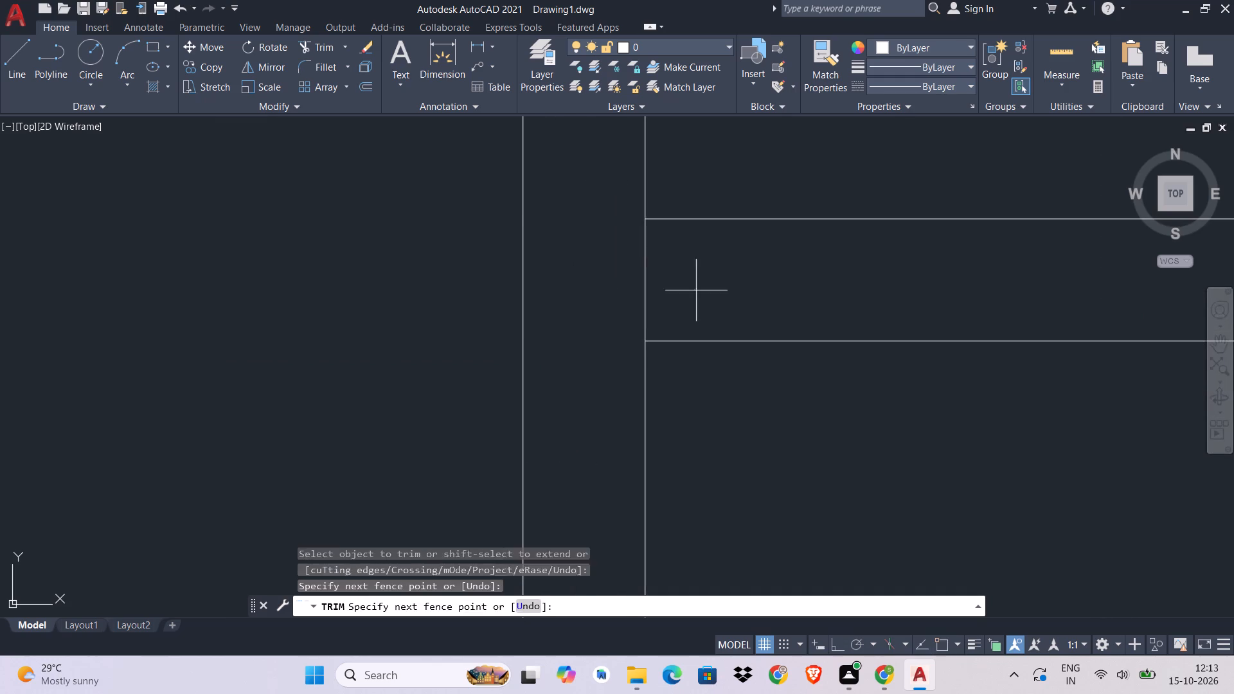
pyautogui.click(642, 290)
# Trim the vertical line segments that cross the bottom wall beneath the lower-left room and its right wall.
pyautogui.scroll(-2, 675, 328)
pyautogui.scroll(1, 684, 341)
pyautogui.scroll(-2, 684, 341)
pyautogui.scroll(1, 841, 505)
pyautogui.moveTo(843, 502); pyautogui.dragTo(869, 55, button='middle')
pyautogui.scroll(-1, 821, 369)
pyautogui.scroll(3, 823, 370)
pyautogui.scroll(-2, 823, 370)
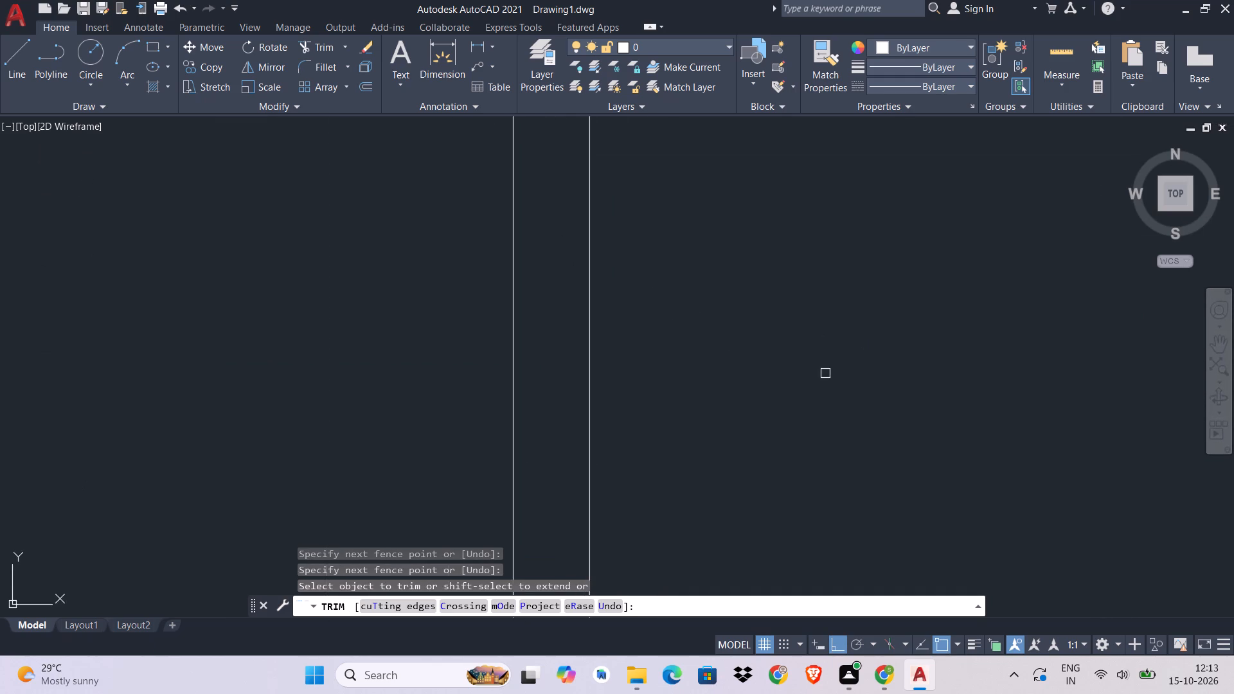
pyautogui.scroll(2, 823, 448)
pyautogui.moveTo(827, 445); pyautogui.dragTo(838, 100, button='middle')
pyautogui.scroll(1, 809, 341)
pyautogui.scroll(-3, 809, 341)
pyautogui.scroll(-3, 791, 447)
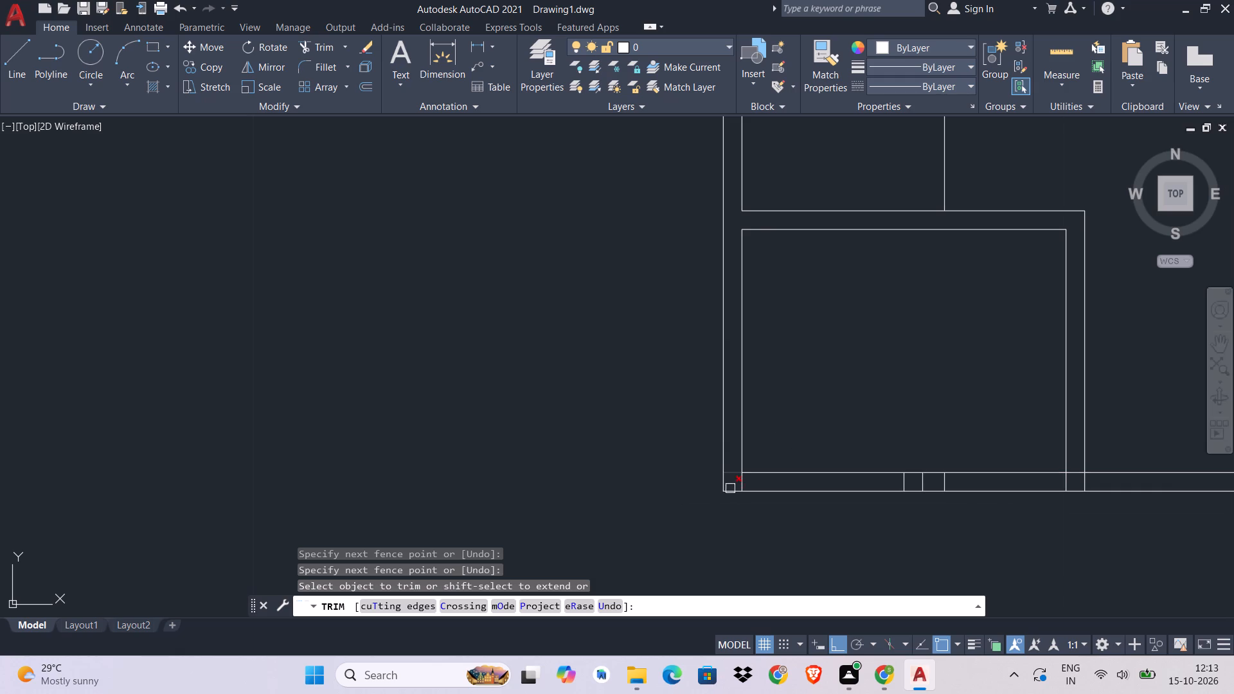
pyautogui.scroll(-1, 1085, 484)
pyautogui.scroll(2, 1085, 484)
pyautogui.moveTo(1114, 484); pyautogui.dragTo(1100, 482)
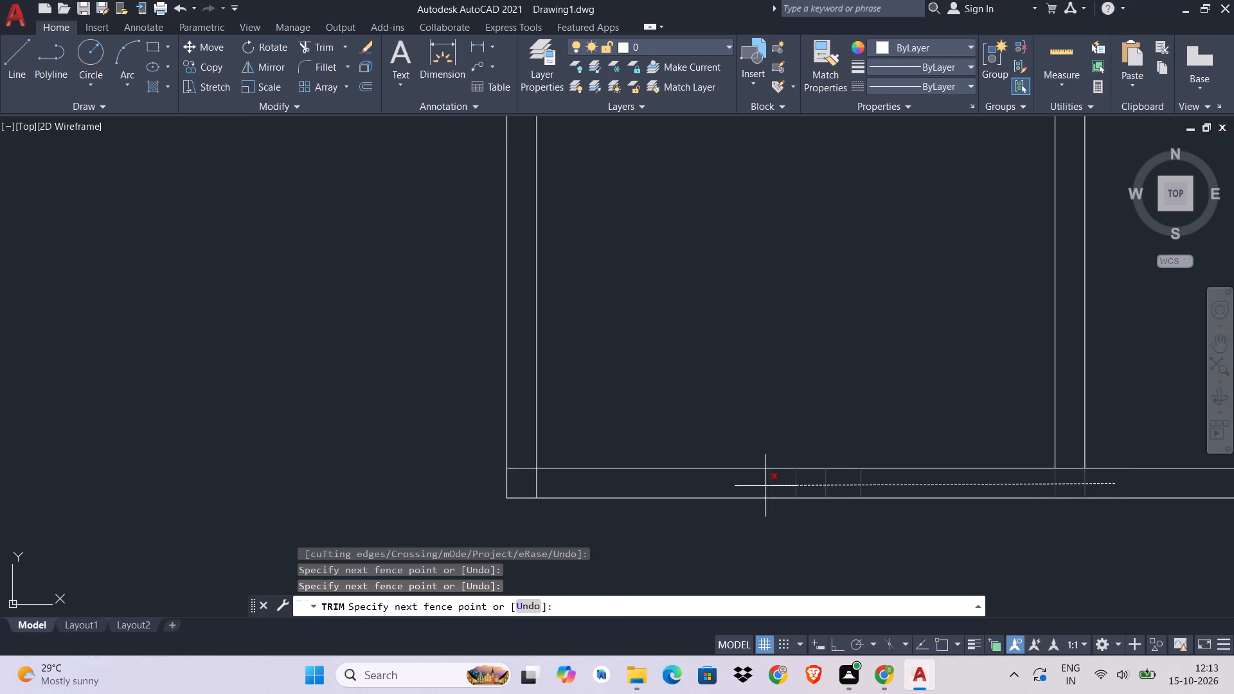
pyautogui.click(706, 488)
# Trim the overlapping lines at the plan's bottom-left corner and open the junction with the lower-left room's right wall.
pyautogui.click(535, 489)
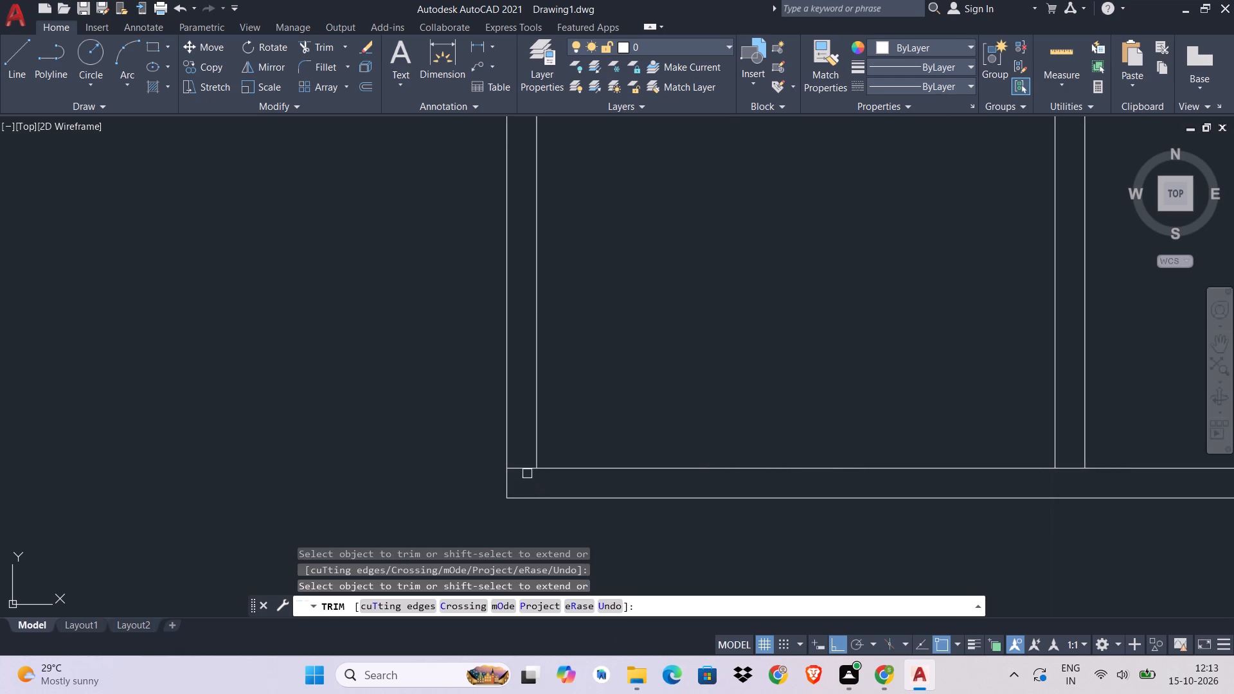
pyautogui.click(527, 474)
pyautogui.click(531, 465)
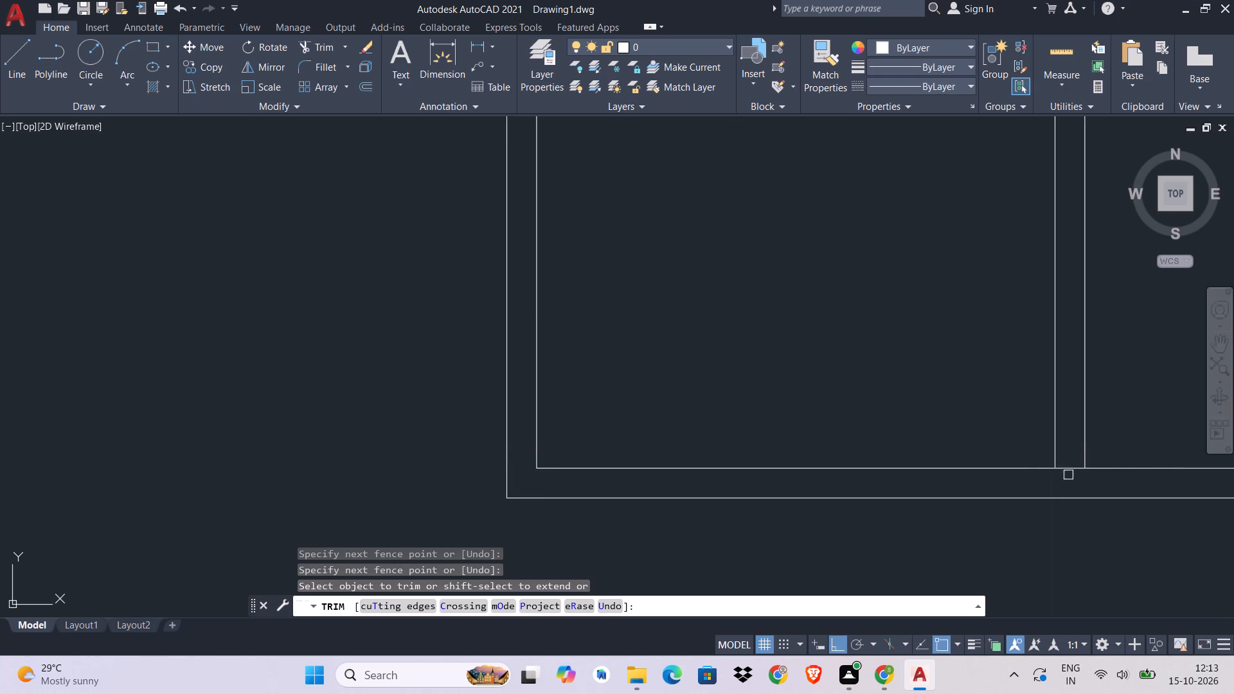
pyautogui.click(1065, 468)
pyautogui.scroll(-2, 1076, 501)
pyautogui.moveTo(1077, 502); pyautogui.dragTo(1025, 538, button='middle')
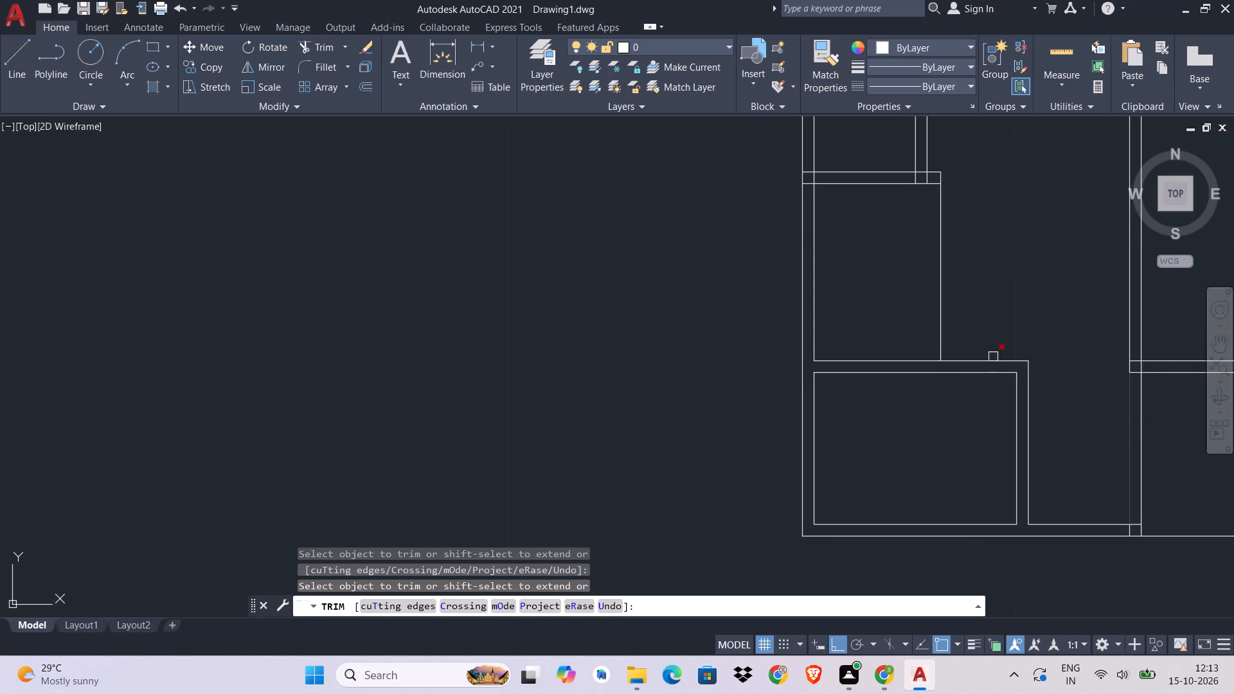
pyautogui.scroll(-2, 931, 380)
pyautogui.moveTo(931, 386); pyautogui.dragTo(852, 377, button='middle')
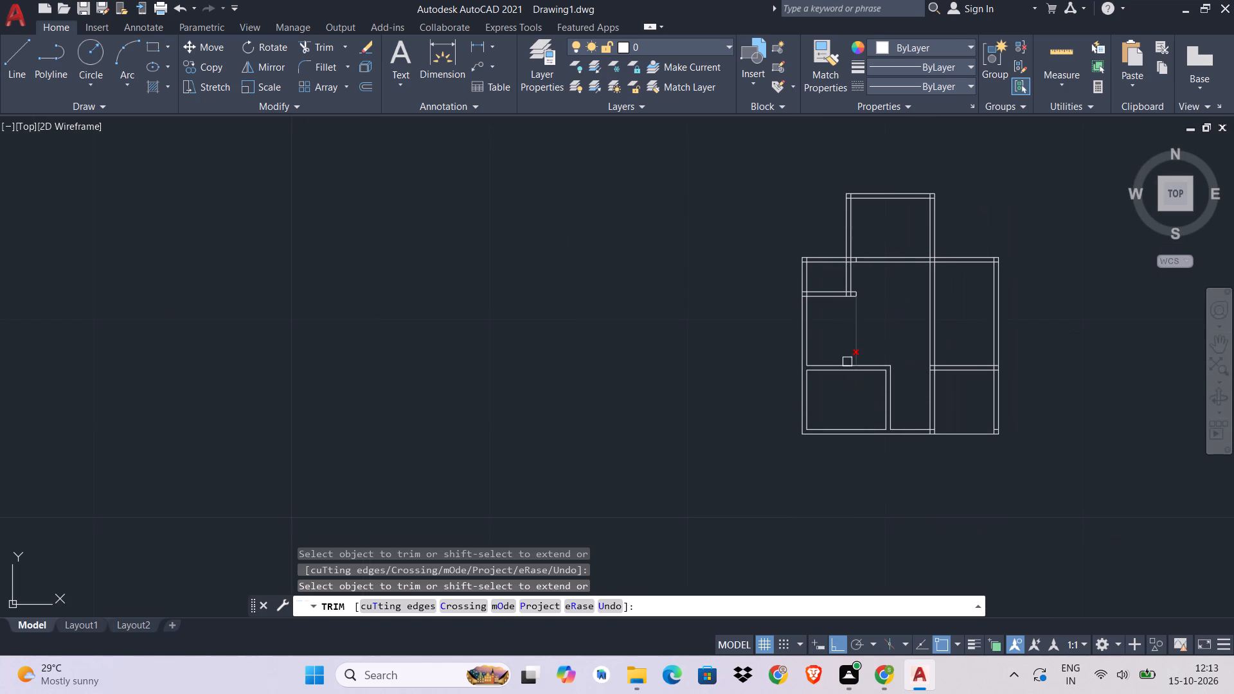
pyautogui.press('Escape')
pyautogui.press('Escape')
pyautogui.moveTo(833, 351); pyautogui.dragTo(753, 294, button='middle')
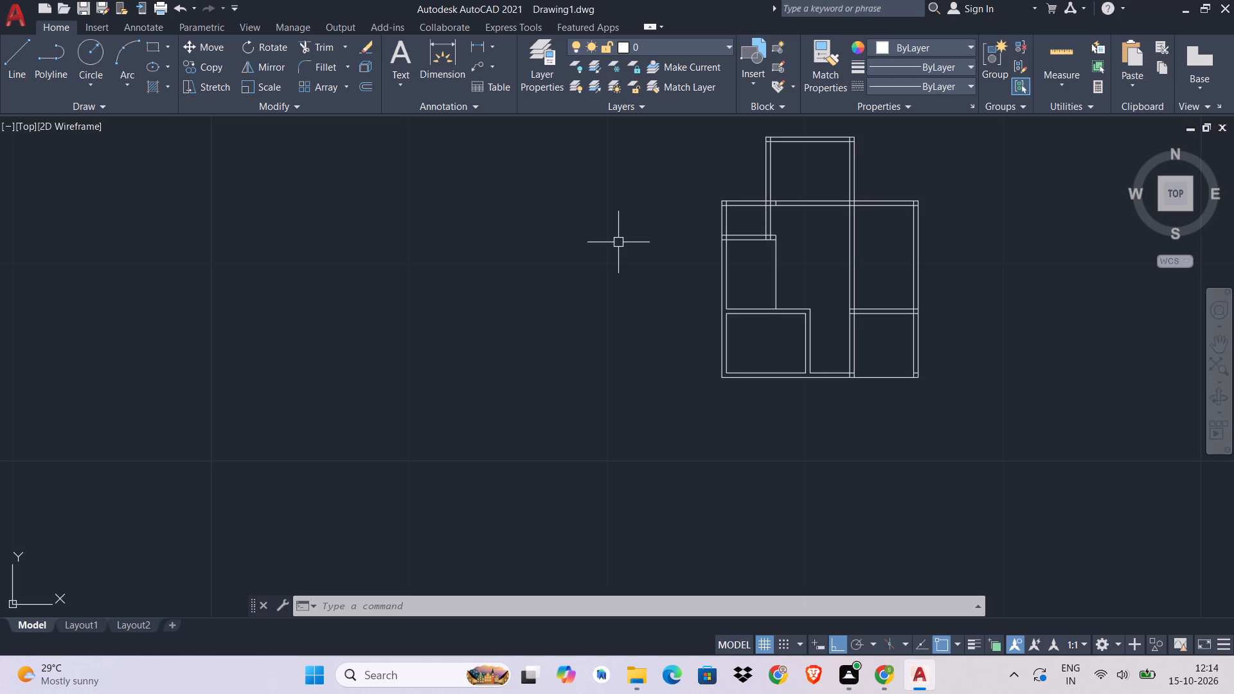
# Dimension the full height of the left outer wall with DIM, placing the dimension to the left of the plan.
pyautogui.press('Escape')
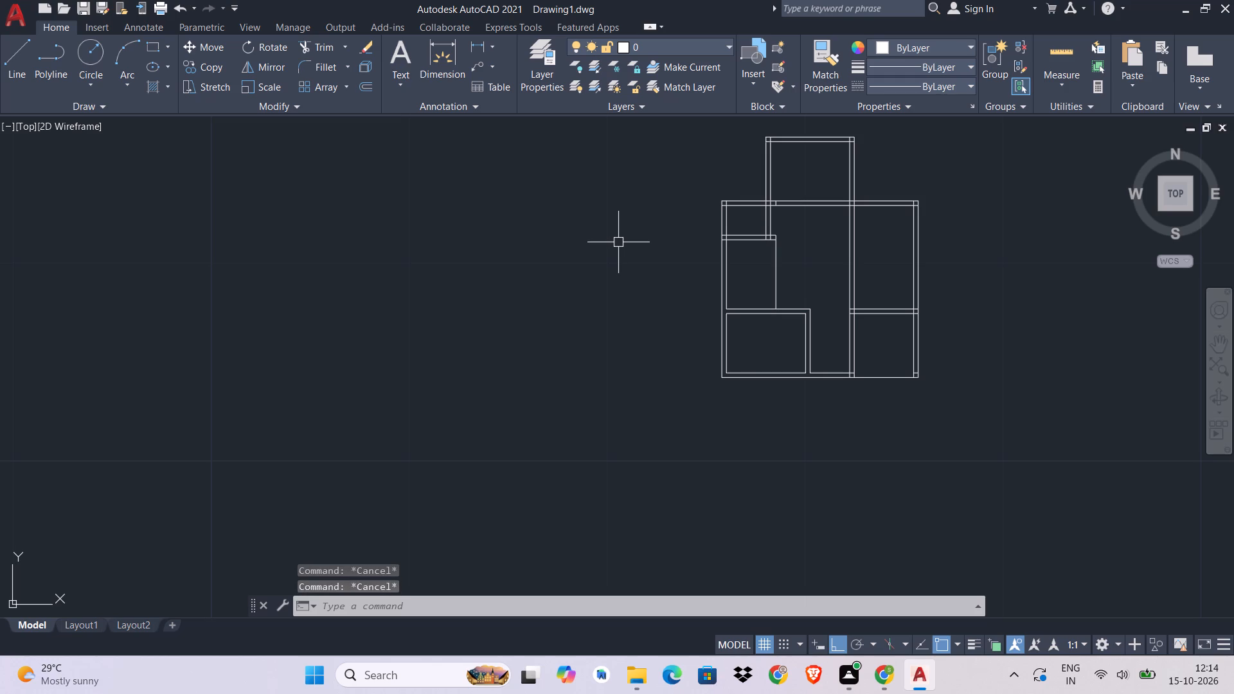
pyautogui.write('dim')
pyautogui.press('space')
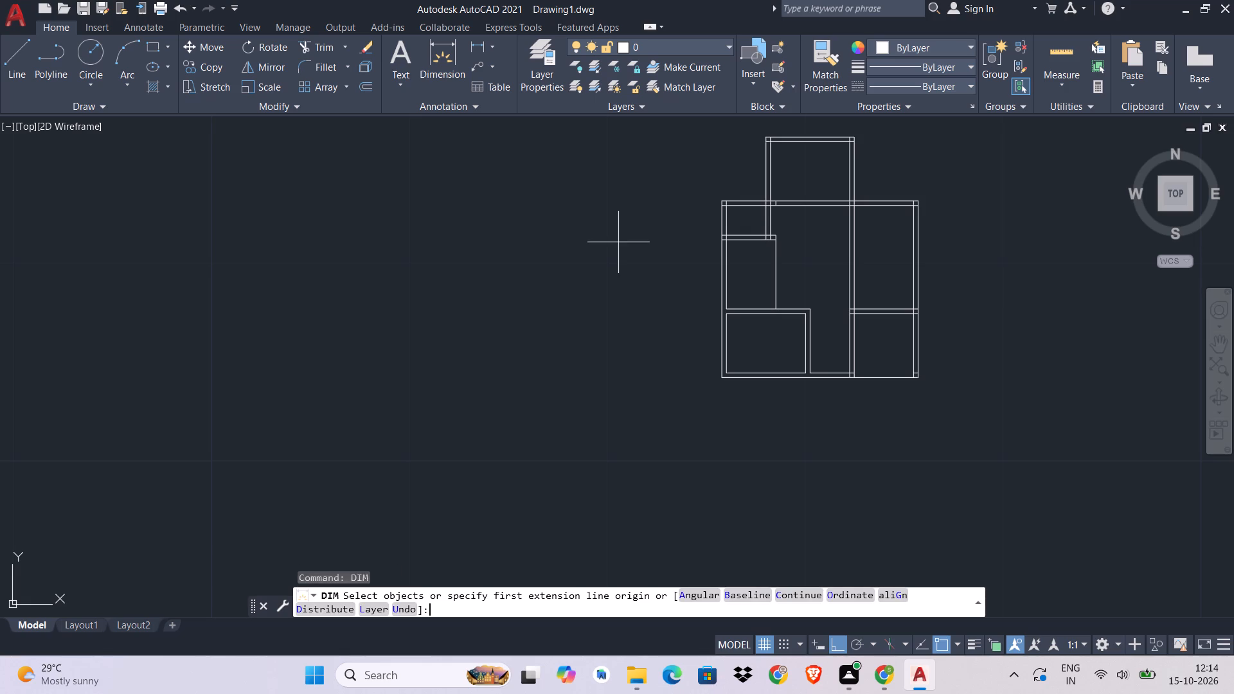
pyautogui.scroll(3, 749, 167)
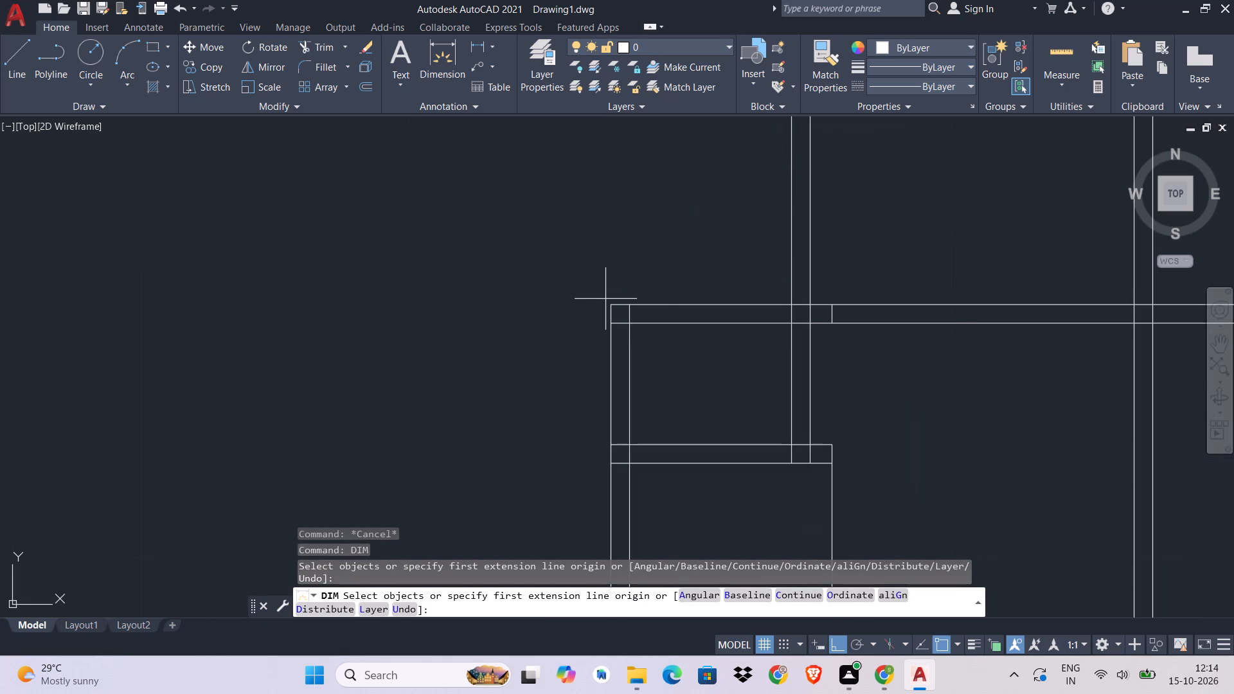
pyautogui.click(610, 305)
pyautogui.scroll(-3, 610, 303)
pyautogui.scroll(1, 610, 303)
pyautogui.moveTo(602, 410); pyautogui.dragTo(643, 124, button='middle')
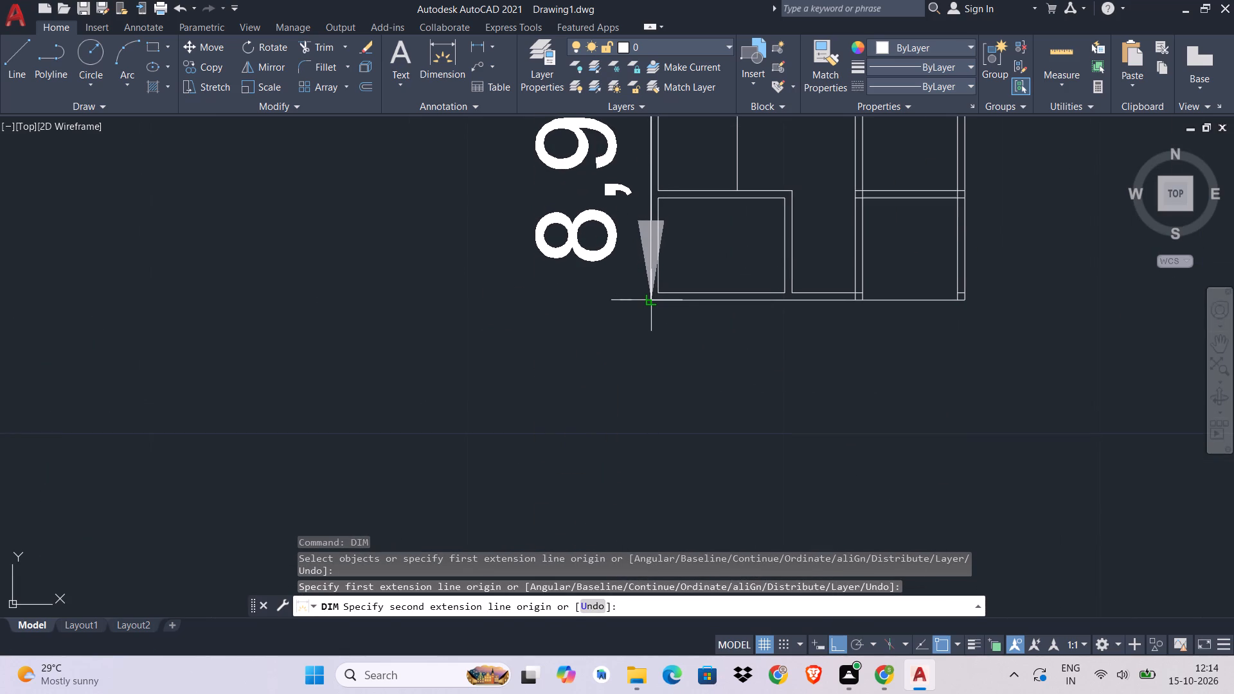
pyautogui.scroll(-1, 649, 299)
pyautogui.moveTo(649, 299); pyautogui.dragTo(649, 360, button='middle')
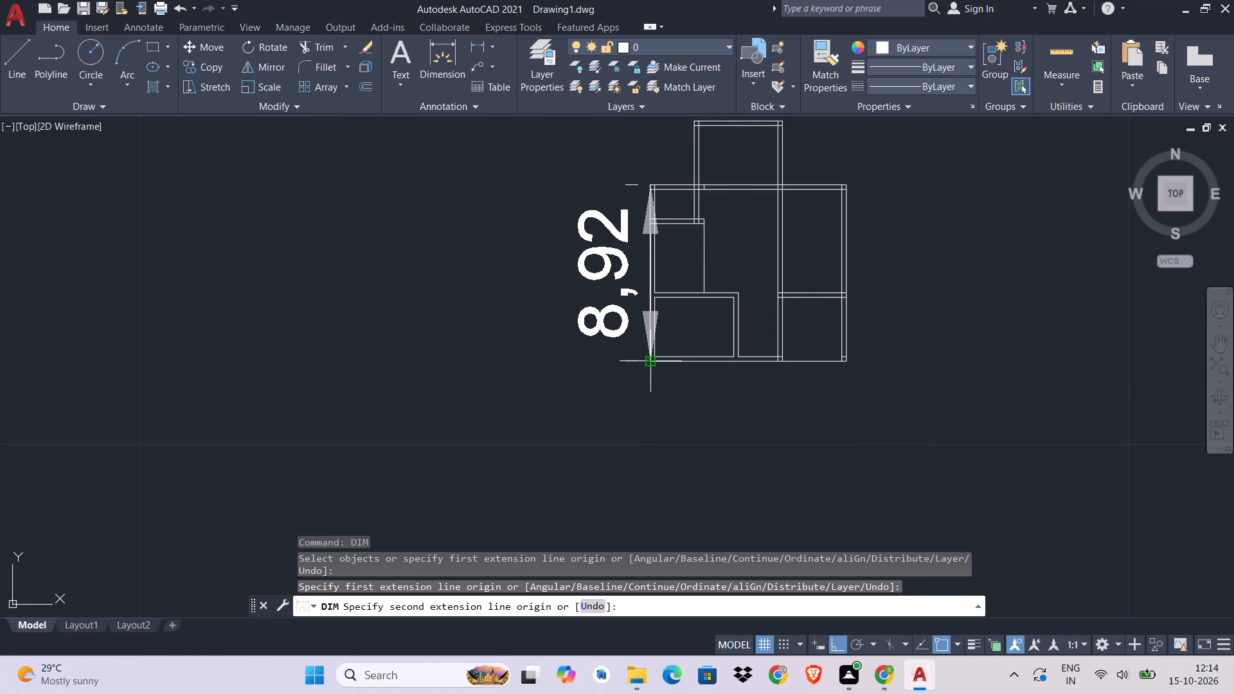
pyautogui.click(646, 359)
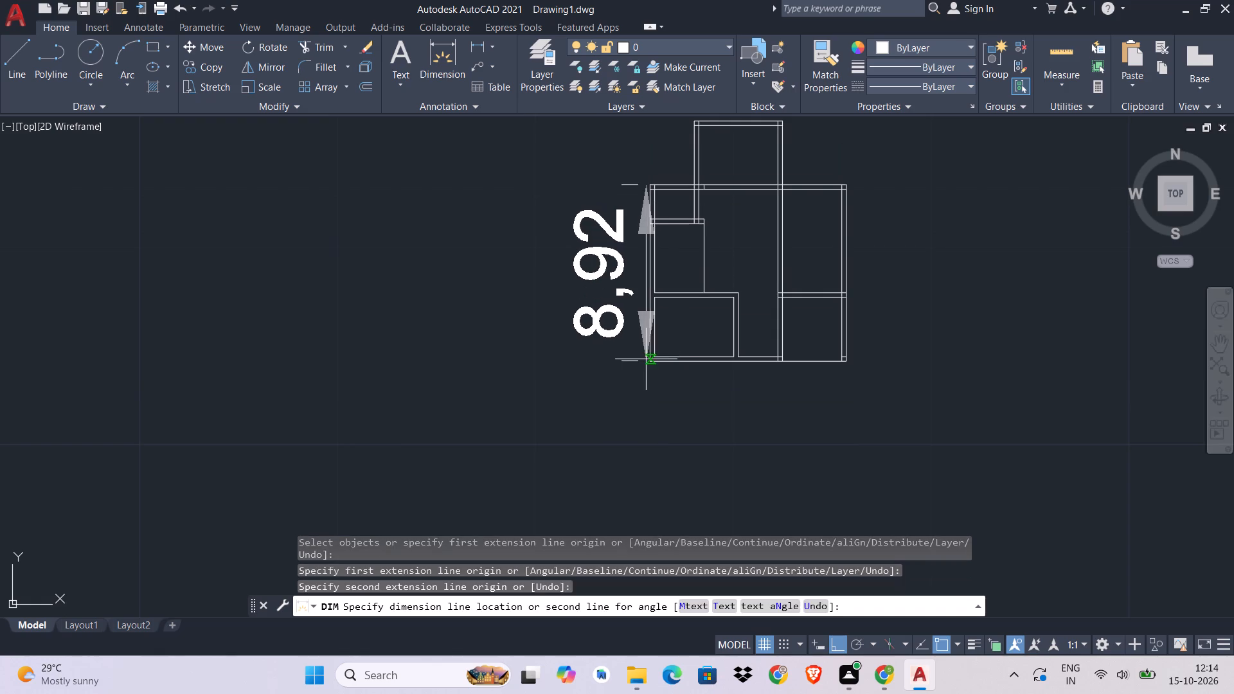
pyautogui.click(629, 359)
pyautogui.press('Escape')
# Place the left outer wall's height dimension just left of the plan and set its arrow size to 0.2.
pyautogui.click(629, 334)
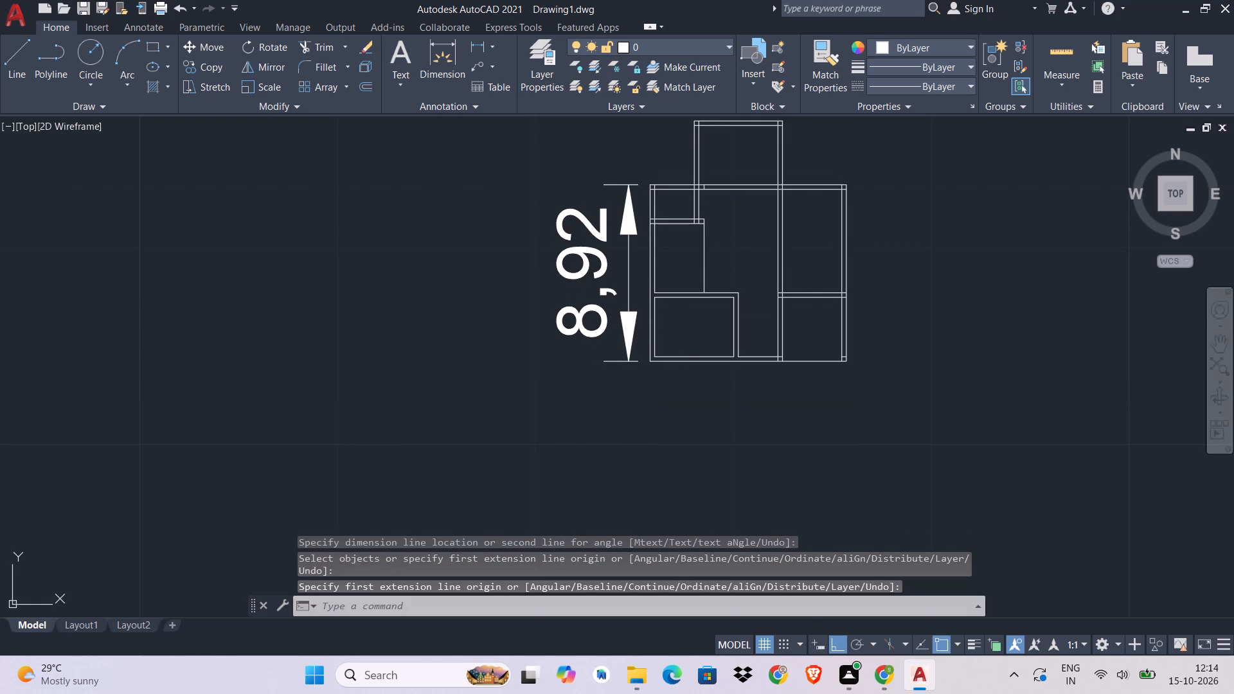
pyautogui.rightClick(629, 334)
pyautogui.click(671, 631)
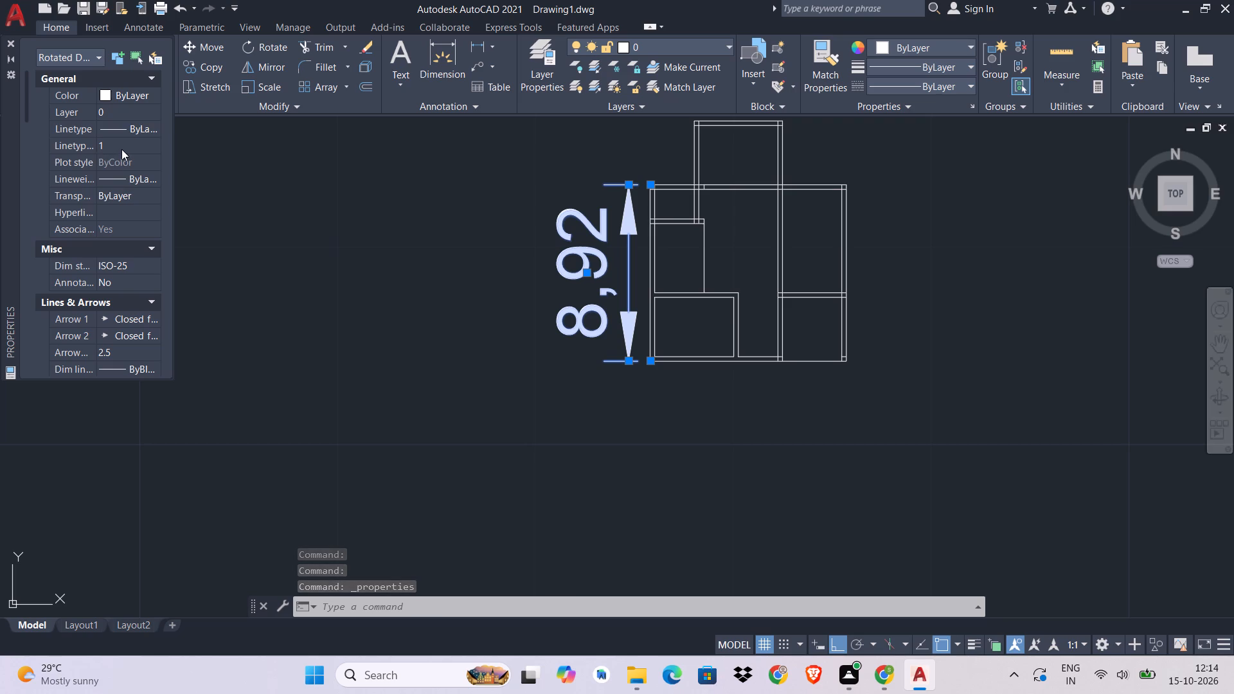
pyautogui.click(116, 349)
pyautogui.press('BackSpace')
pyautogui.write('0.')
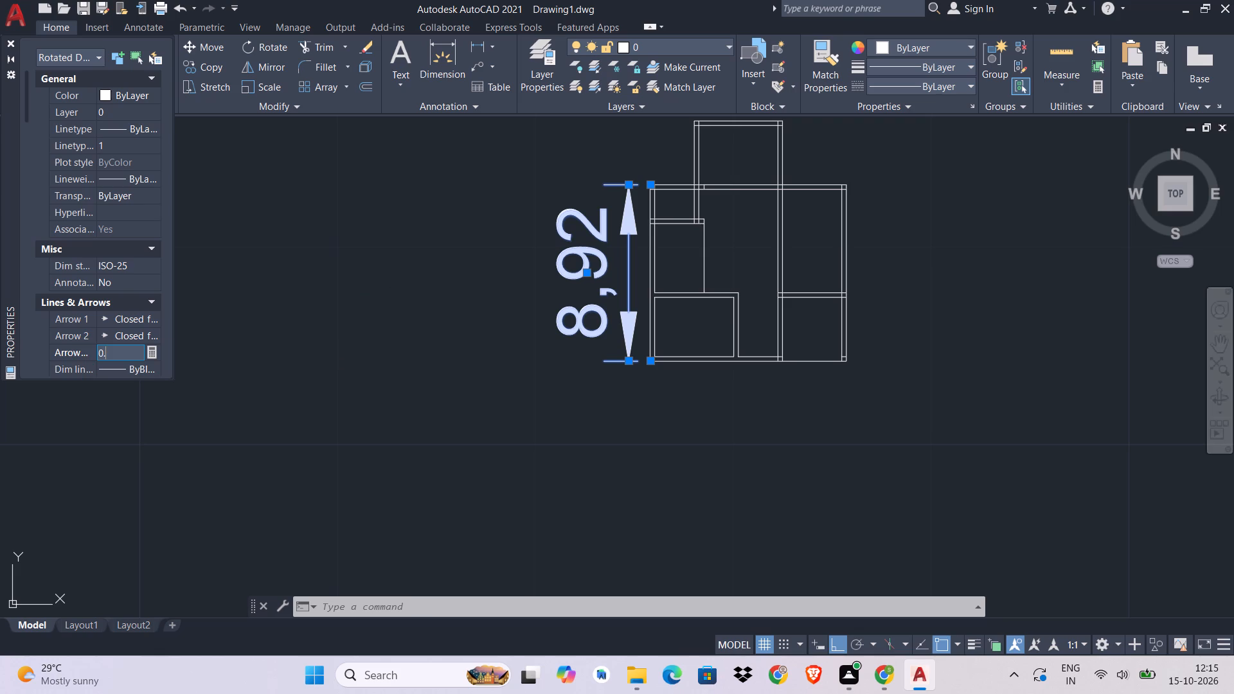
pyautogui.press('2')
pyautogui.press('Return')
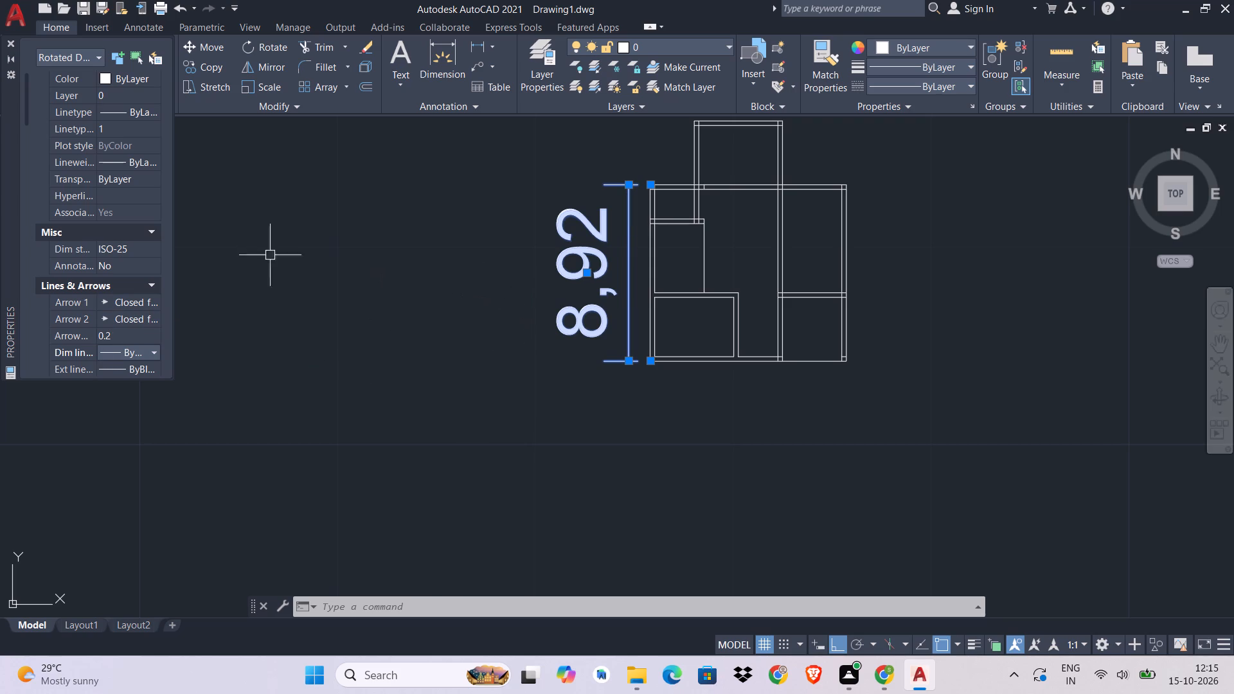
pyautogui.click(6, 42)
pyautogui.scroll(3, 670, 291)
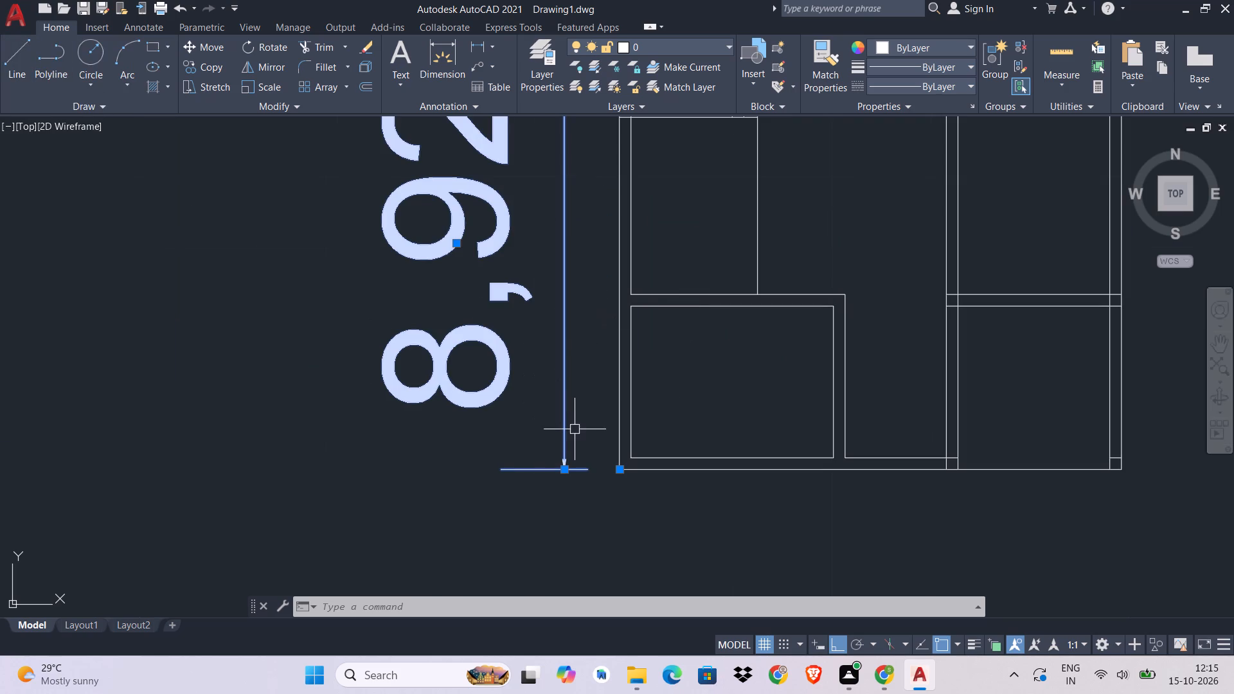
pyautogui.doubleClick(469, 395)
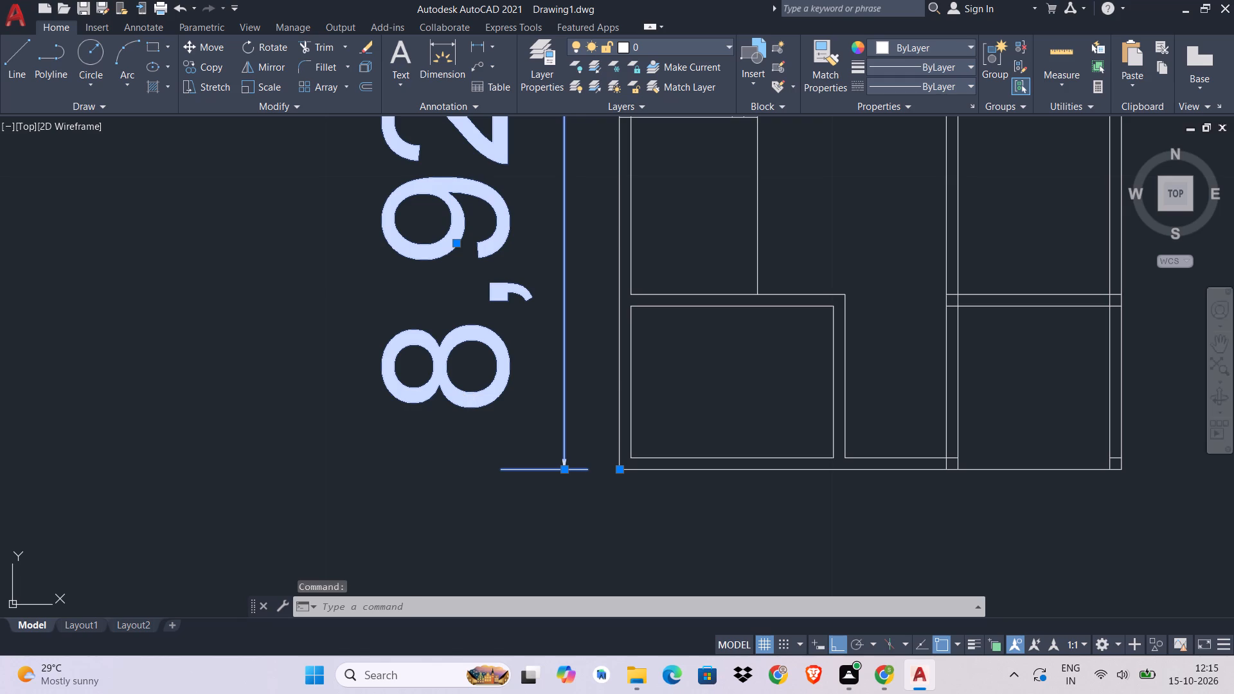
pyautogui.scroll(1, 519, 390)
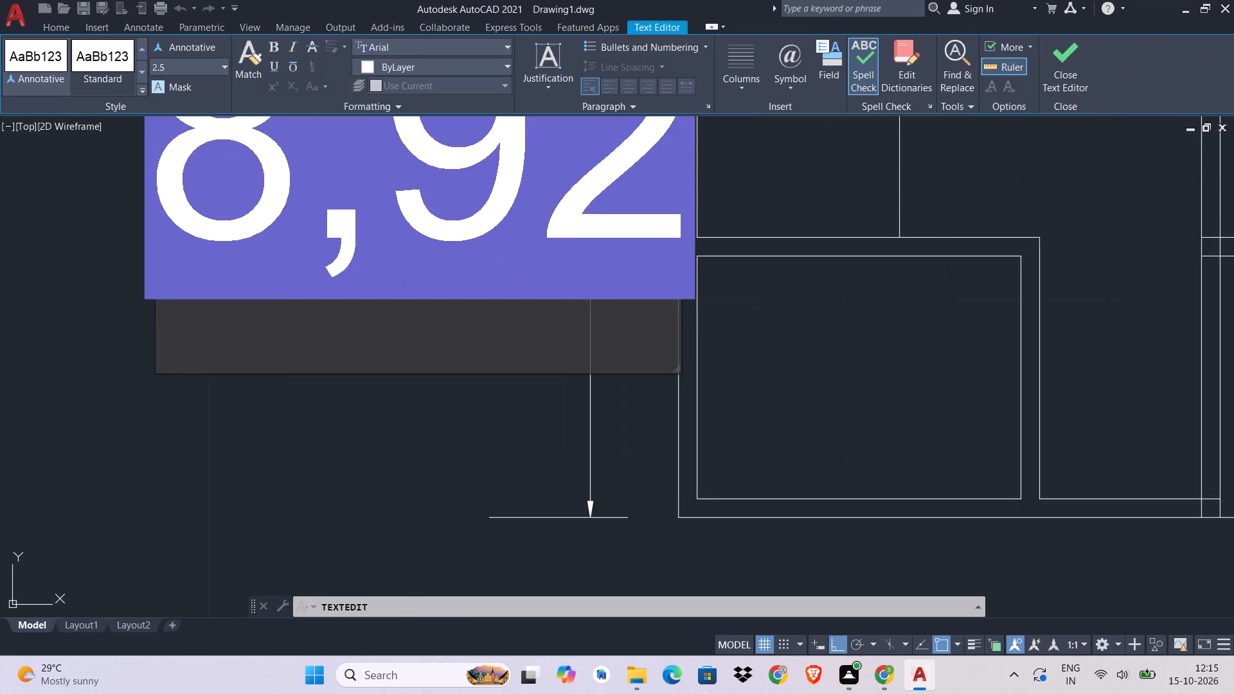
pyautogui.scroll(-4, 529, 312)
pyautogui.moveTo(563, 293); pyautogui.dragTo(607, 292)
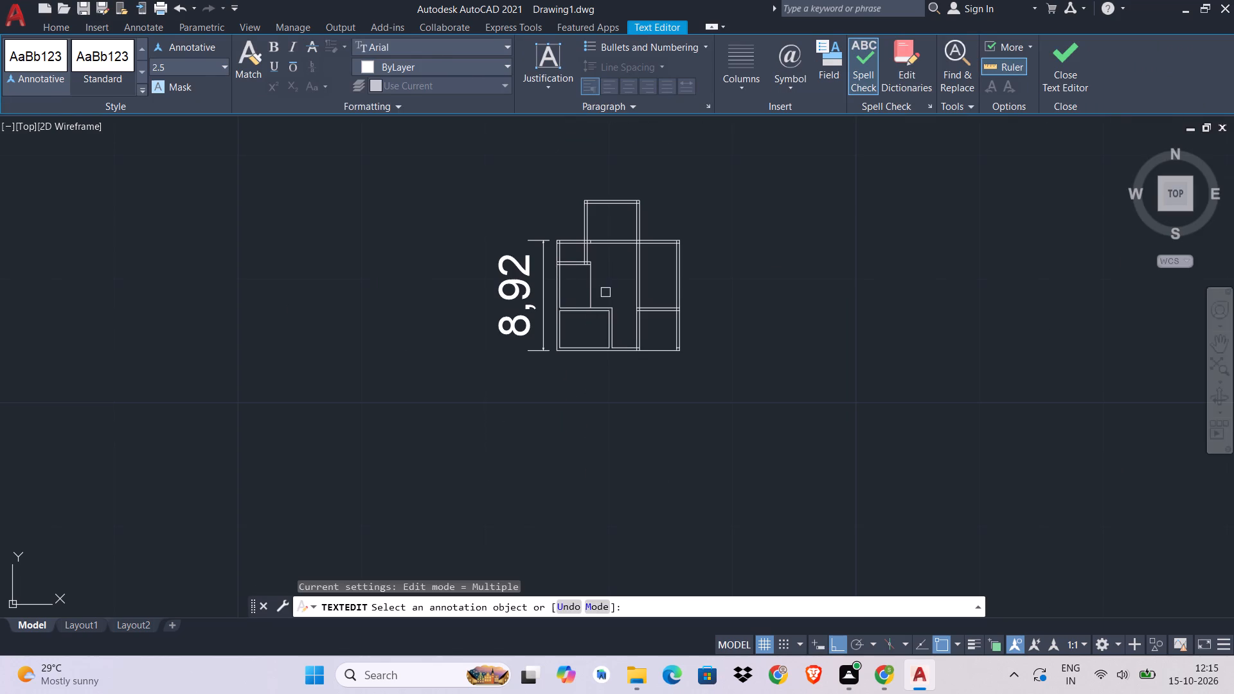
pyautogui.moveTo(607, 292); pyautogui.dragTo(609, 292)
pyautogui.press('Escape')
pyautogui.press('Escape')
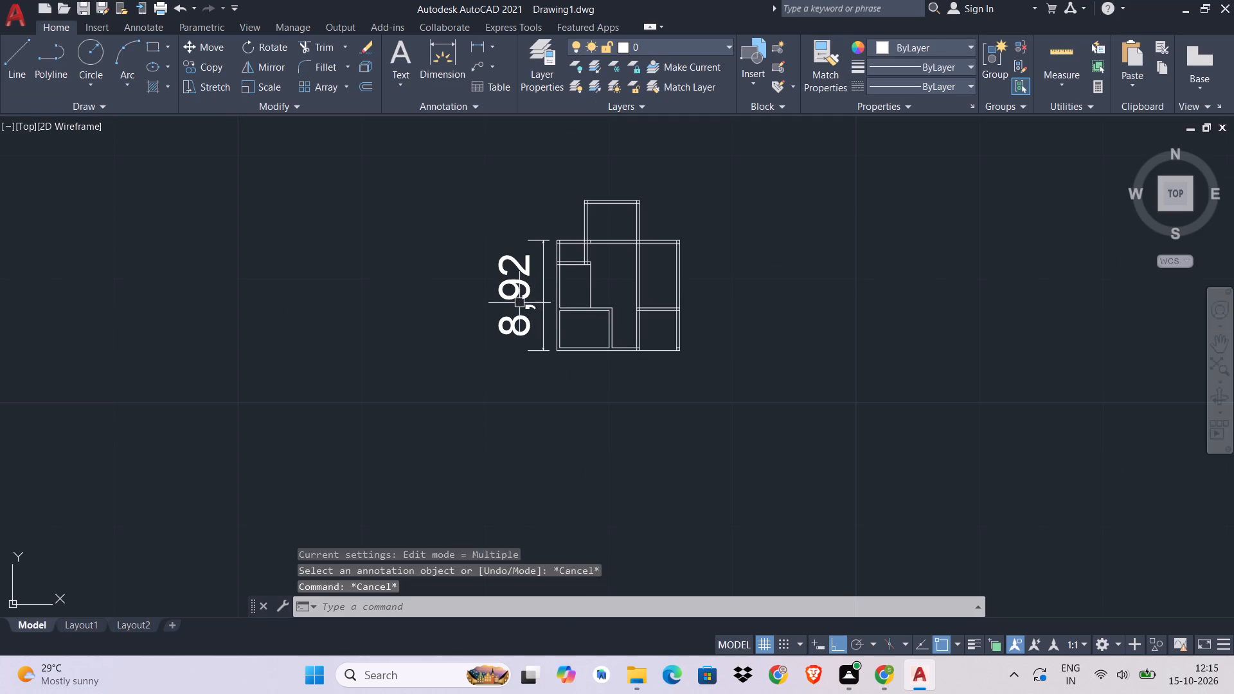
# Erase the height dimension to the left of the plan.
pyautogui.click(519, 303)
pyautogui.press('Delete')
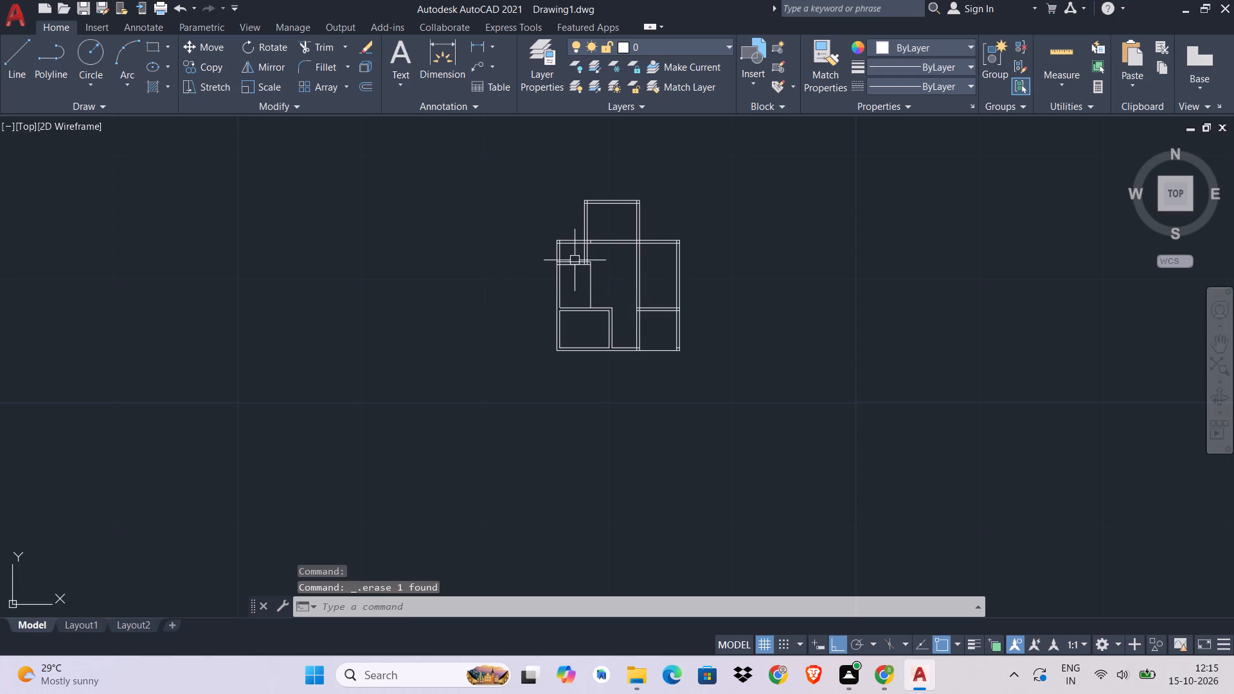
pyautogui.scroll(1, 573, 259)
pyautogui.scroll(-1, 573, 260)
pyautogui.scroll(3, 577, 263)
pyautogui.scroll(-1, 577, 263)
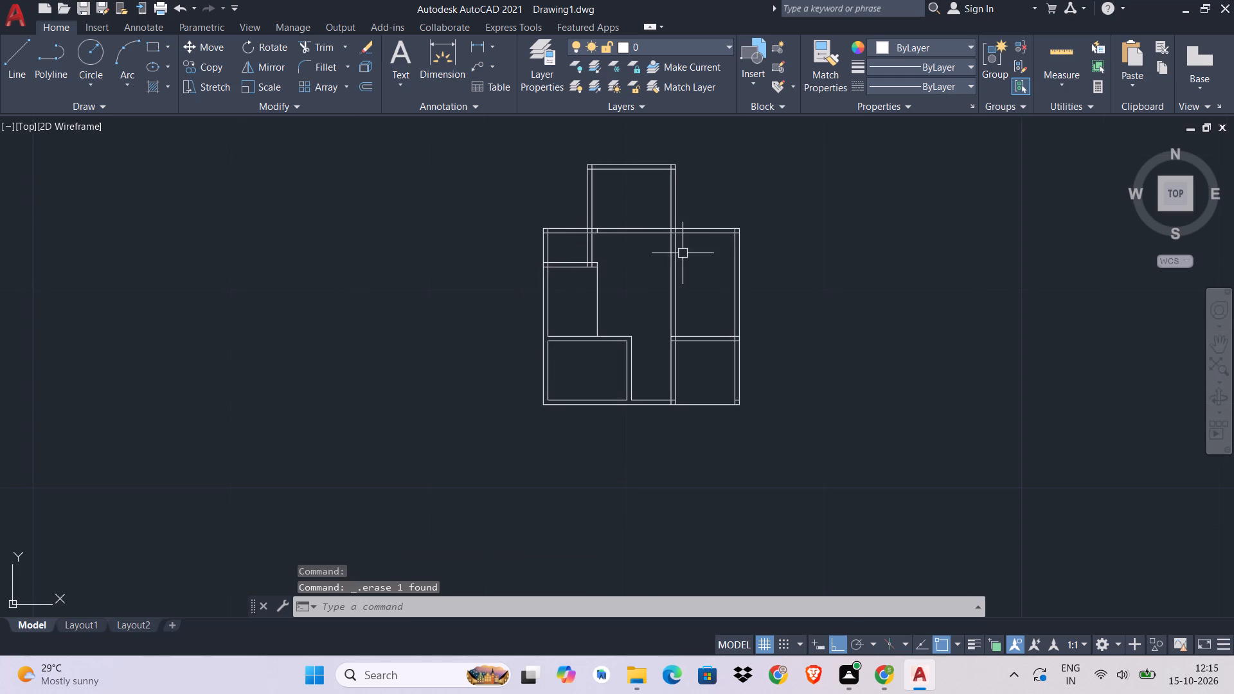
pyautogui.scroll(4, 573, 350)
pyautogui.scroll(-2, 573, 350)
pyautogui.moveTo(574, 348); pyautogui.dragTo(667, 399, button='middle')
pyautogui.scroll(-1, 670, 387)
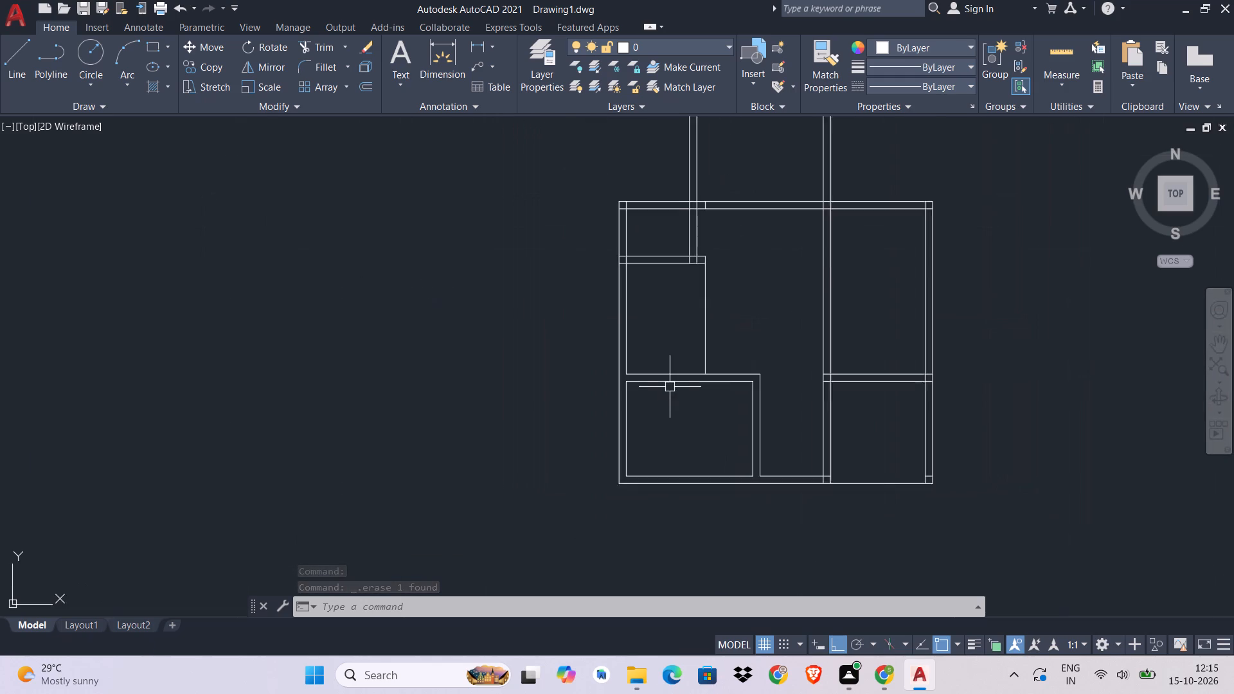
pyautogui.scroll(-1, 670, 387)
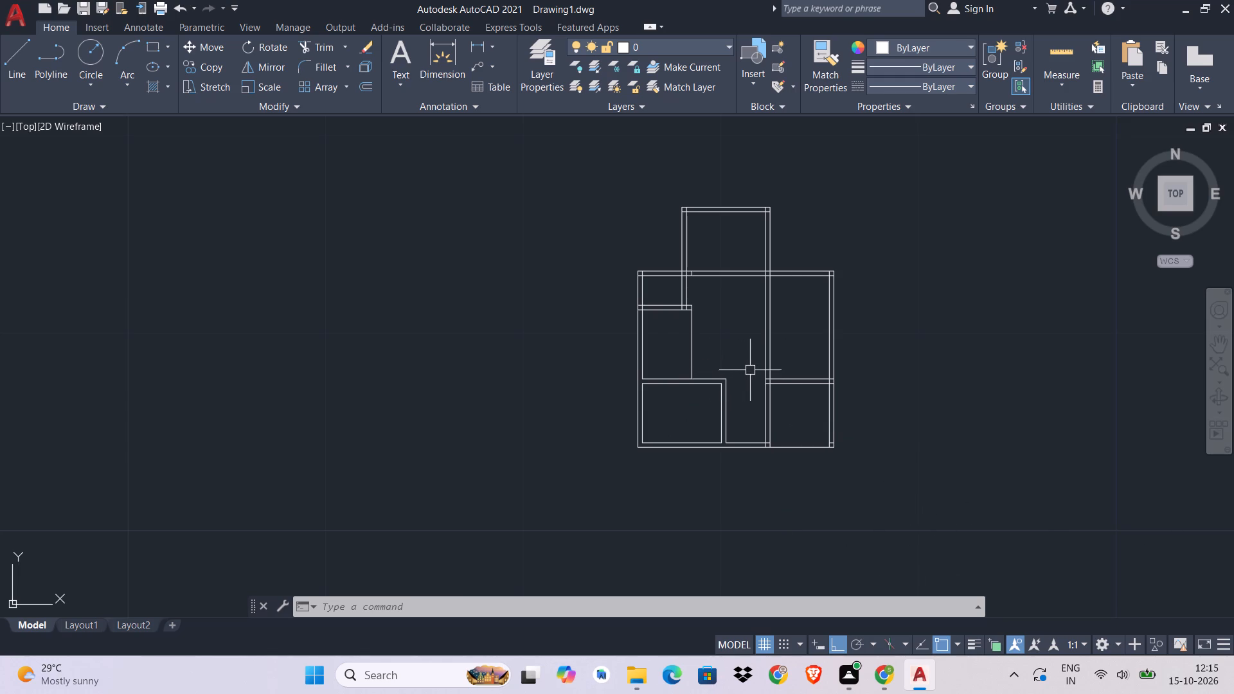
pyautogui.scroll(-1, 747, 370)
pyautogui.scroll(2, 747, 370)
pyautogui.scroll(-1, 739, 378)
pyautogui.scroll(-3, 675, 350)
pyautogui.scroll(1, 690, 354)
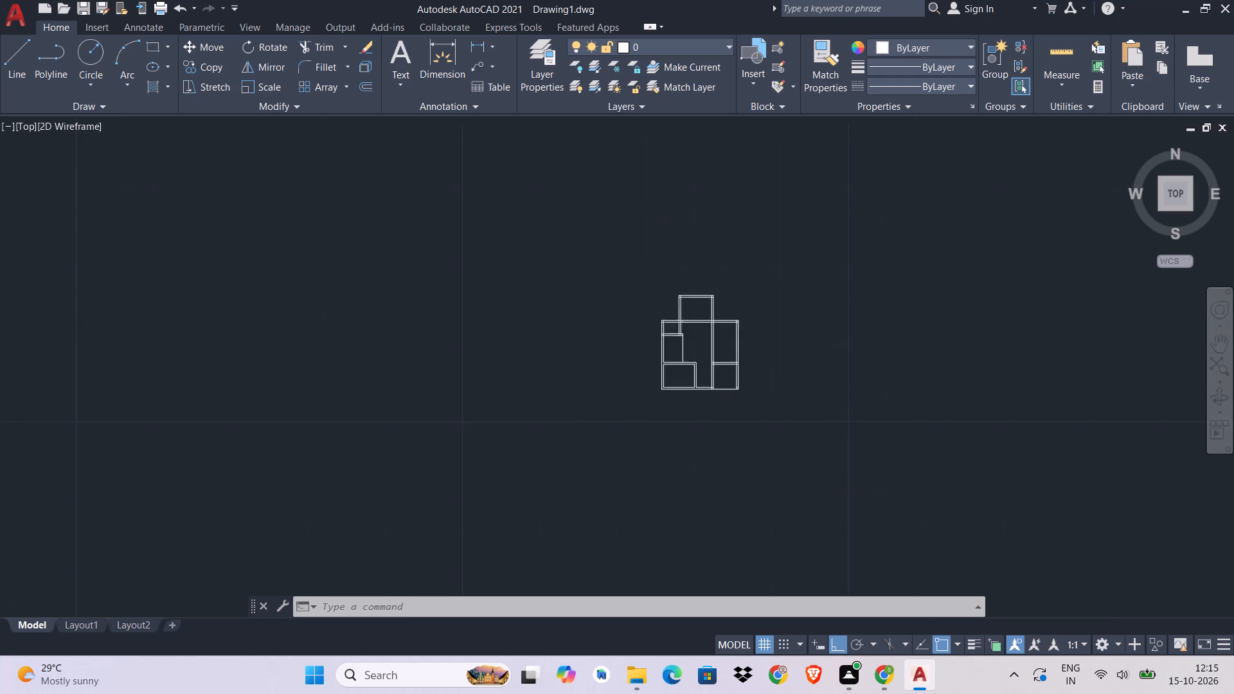
# Offset the middle-left room's right wall line by 0.23 outward, away from the room.
pyautogui.scroll(6, 690, 356)
pyautogui.scroll(-1, 664, 339)
pyautogui.moveTo(664, 339); pyautogui.dragTo(827, 450, button='middle')
pyautogui.scroll(-2, 827, 450)
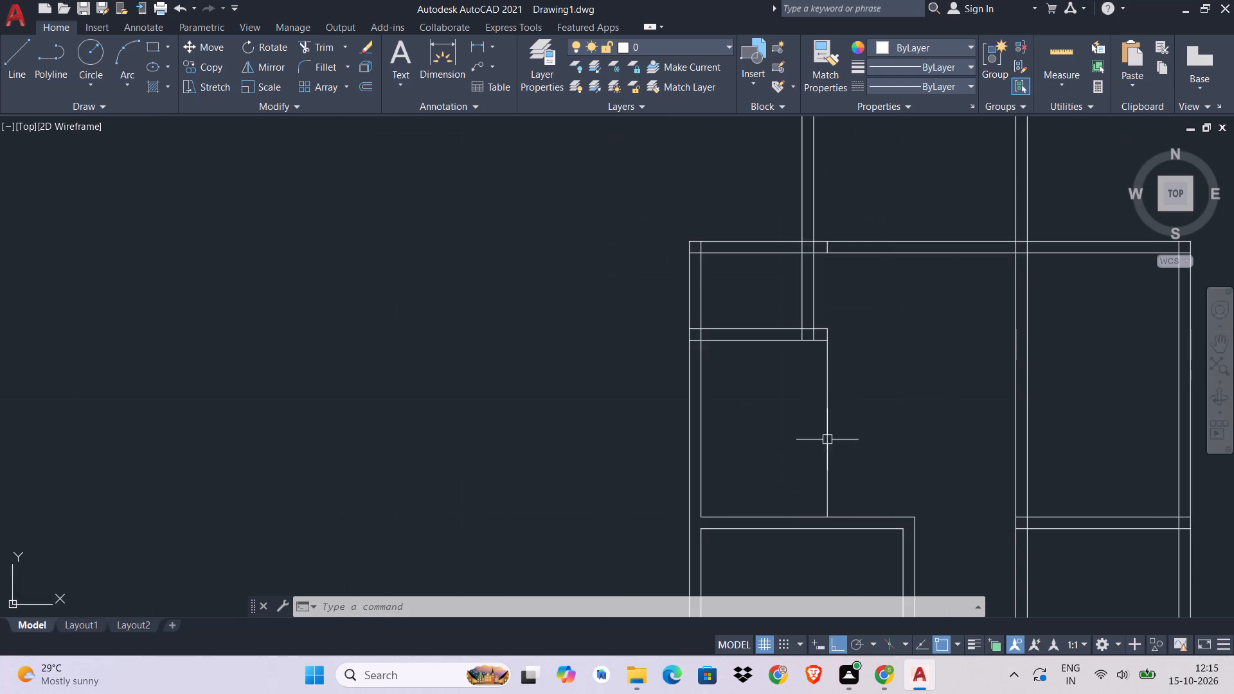
pyautogui.scroll(1, 827, 431)
pyautogui.moveTo(827, 431); pyautogui.dragTo(818, 360, button='middle')
pyautogui.press('o')
pyautogui.press('space')
pyautogui.write('0.23')
pyautogui.press('Return')
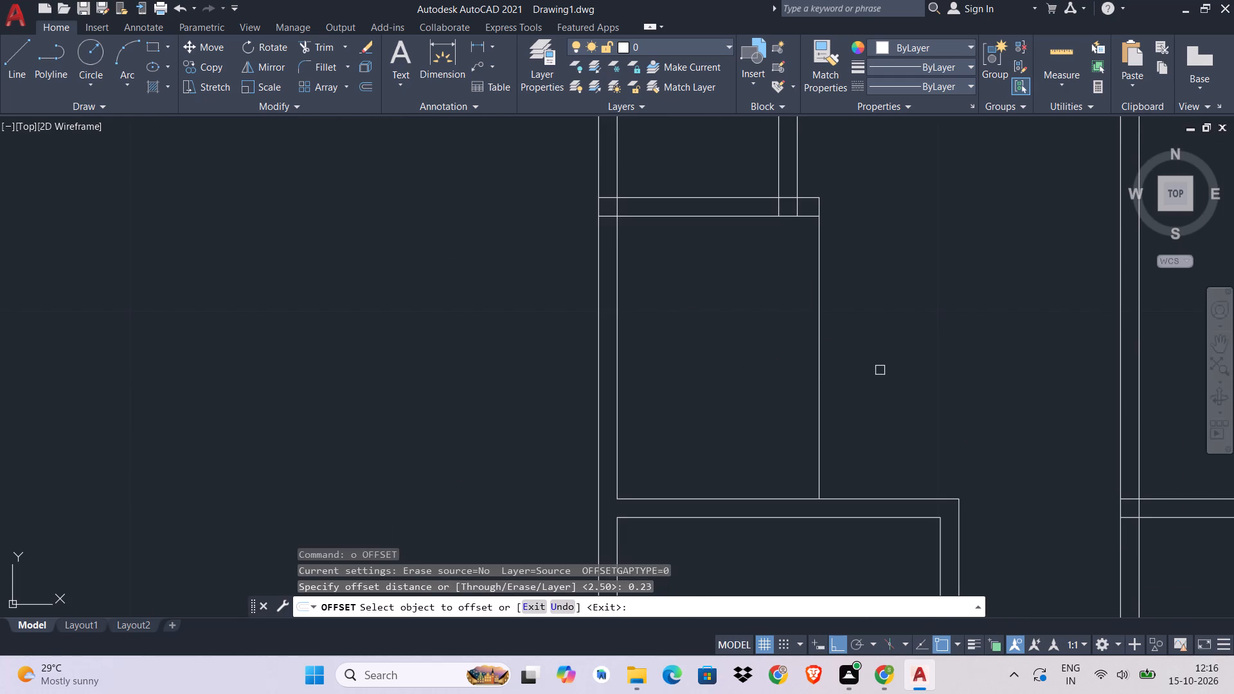
pyautogui.click(815, 435)
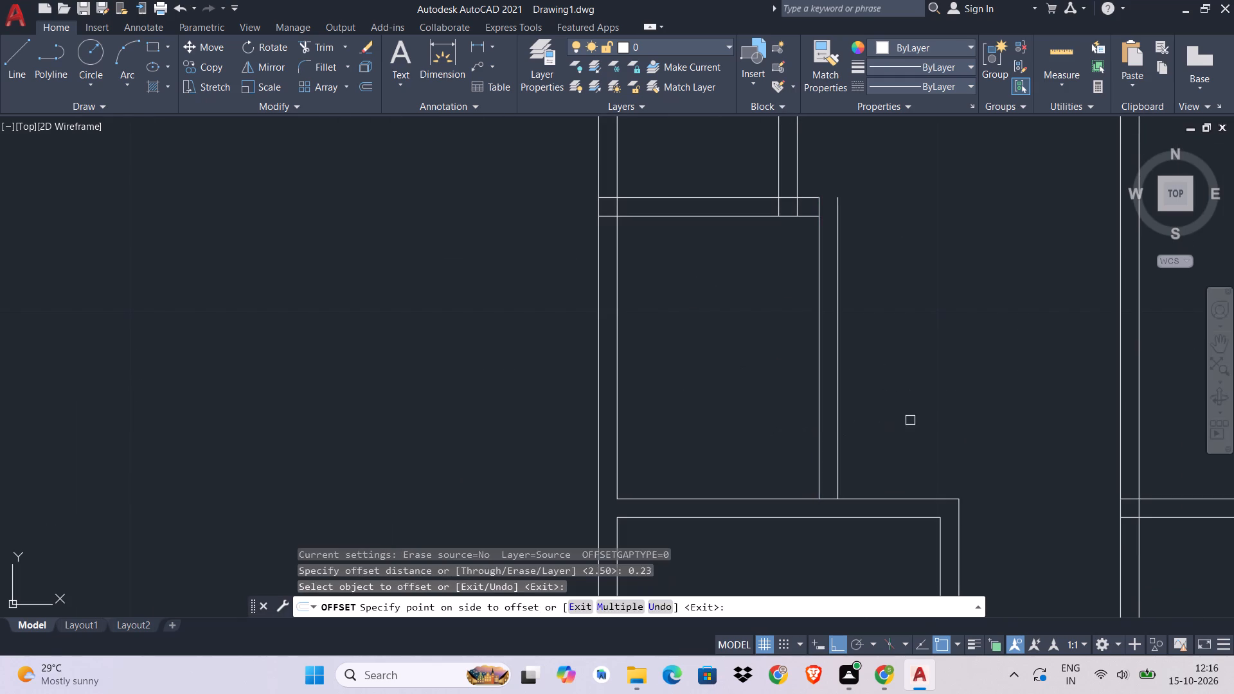
pyautogui.click(910, 420)
pyautogui.press('Escape')
# Extend the upper line of the middle-left room's top wall to meet the new outer line of its right wall.
pyautogui.write('ex')
pyautogui.press('space')
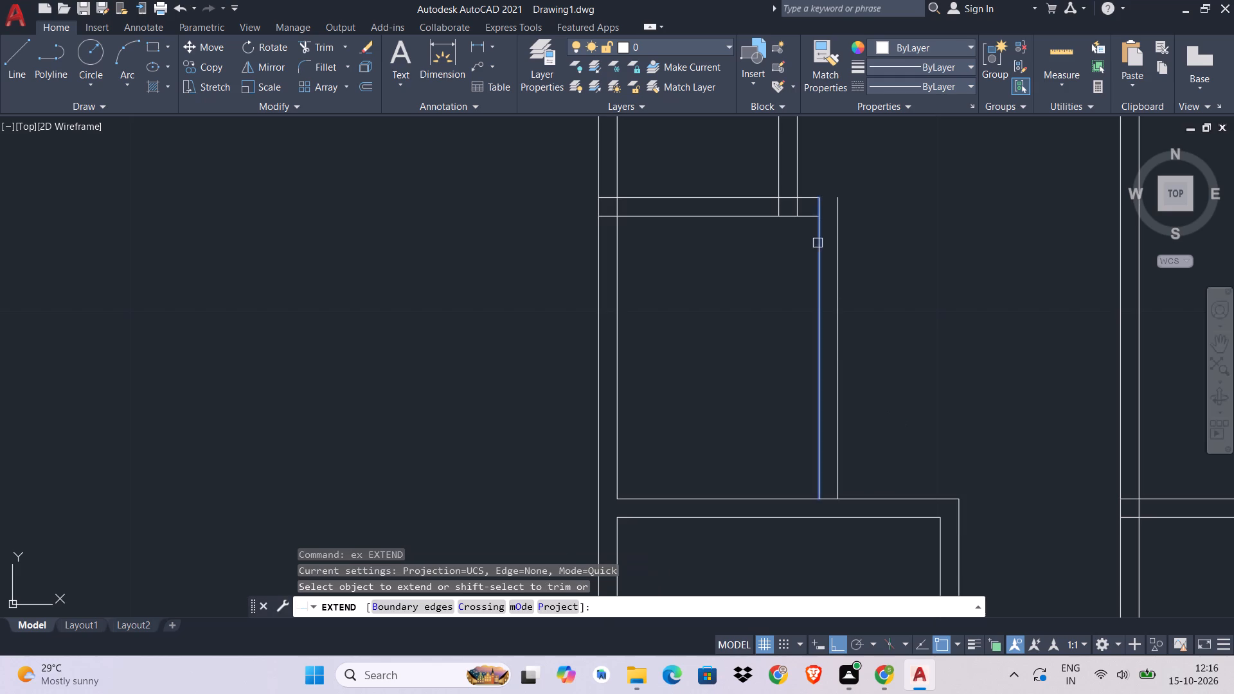
pyautogui.click(810, 198)
pyautogui.moveTo(956, 386); pyautogui.dragTo(961, 288, button='middle')
pyautogui.press('Escape')
# Trim the crossing lines along the middle-left room's top wall, opening its junctions with the left outer wall, right wall and vertical wall above.
pyautogui.moveTo(893, 297); pyautogui.dragTo(927, 470, button='middle')
pyautogui.write('tr')
pyautogui.press('space')
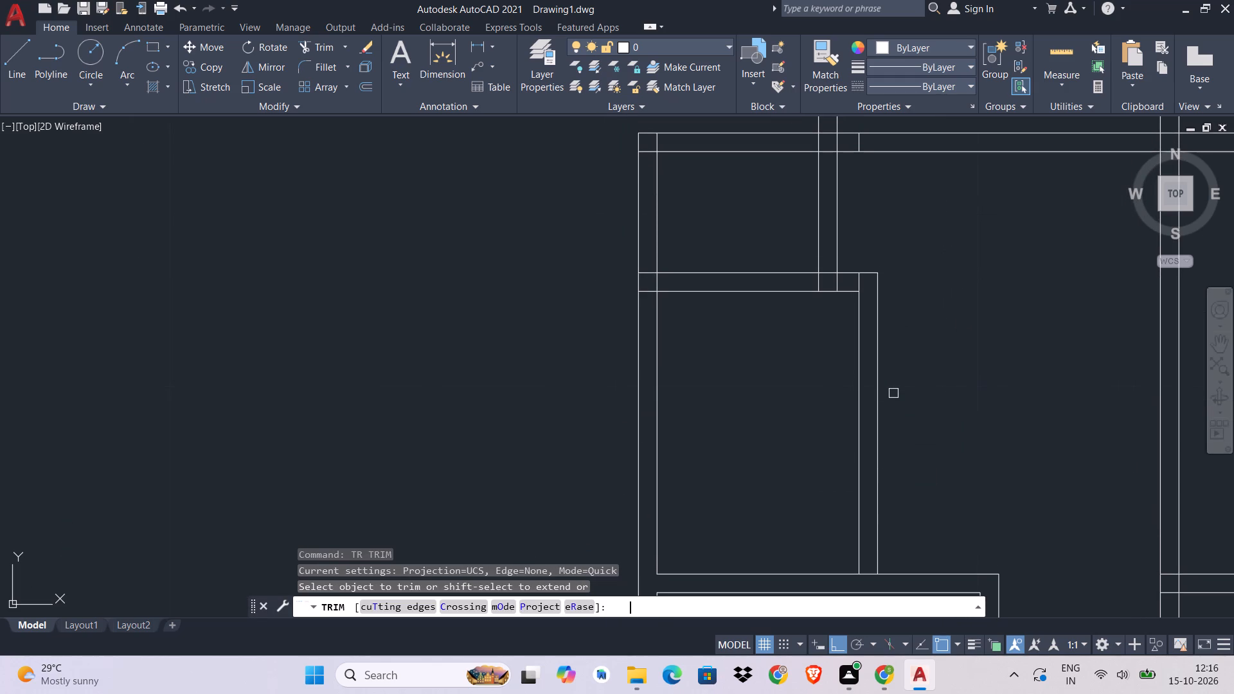
pyautogui.scroll(2, 1044, 337)
pyautogui.scroll(-1, 854, 269)
pyautogui.moveTo(751, 209); pyautogui.dragTo(1023, 247, button='middle')
pyautogui.scroll(-3, 1000, 295)
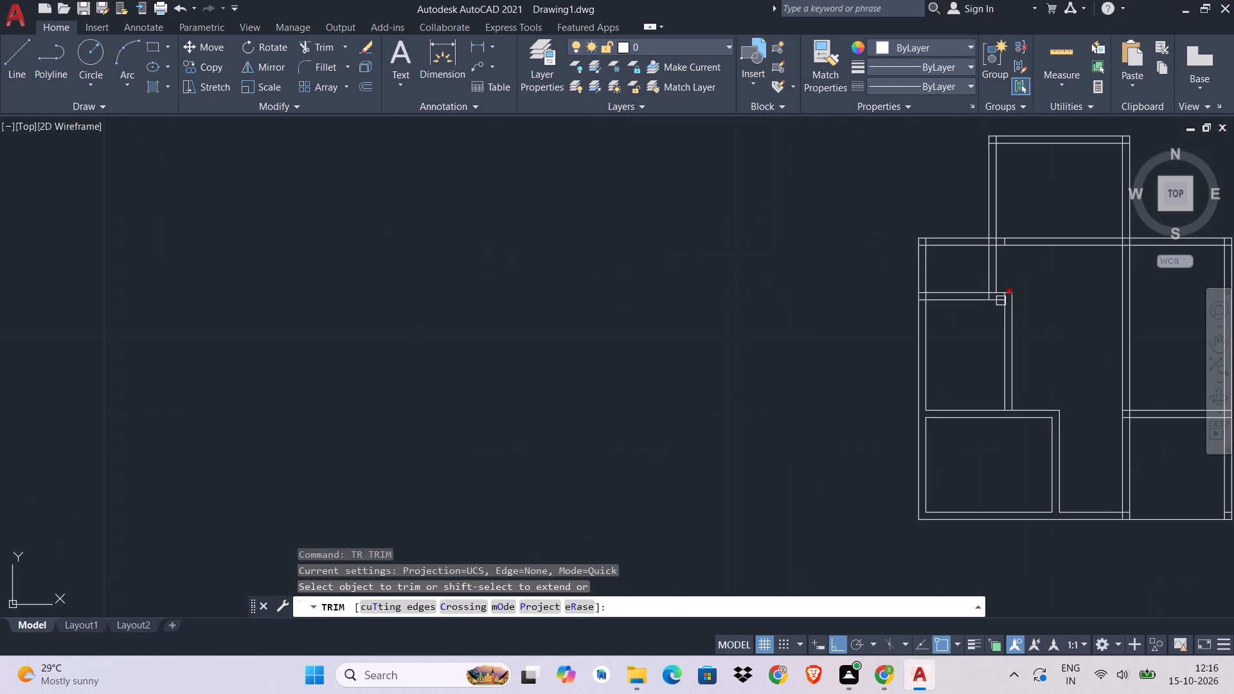
pyautogui.scroll(1, 1005, 299)
pyautogui.moveTo(1004, 301); pyautogui.dragTo(1138, 336, button='middle')
pyautogui.moveTo(24, 227); pyautogui.dragTo(1026, 321, button='middle')
pyautogui.scroll(-1, 921, 312)
pyautogui.scroll(1, 920, 312)
pyautogui.scroll(-1, 918, 312)
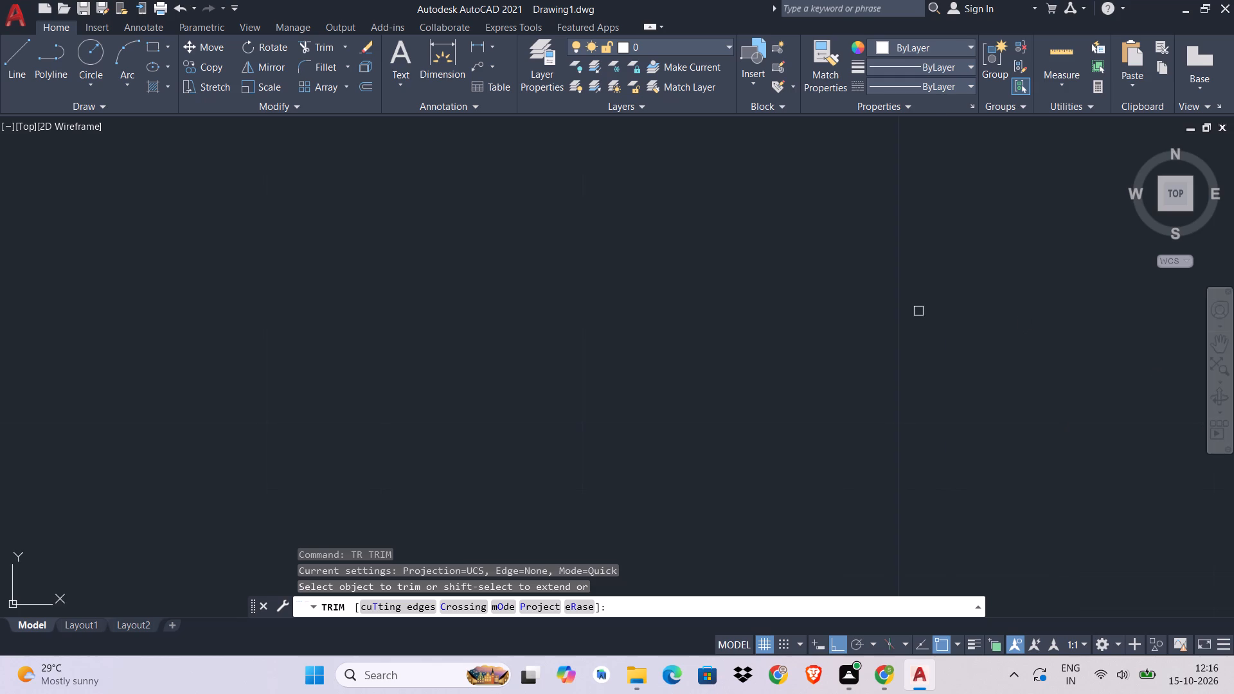
pyautogui.scroll(2, 1005, 293)
pyautogui.scroll(-1, 1005, 293)
pyautogui.scroll(1, 1008, 323)
pyautogui.scroll(-3, 1006, 328)
pyautogui.scroll(1, 1005, 332)
pyautogui.scroll(1, 778, 353)
pyautogui.scroll(-1, 778, 354)
pyautogui.scroll(1, 778, 356)
pyautogui.scroll(-1, 778, 356)
pyautogui.scroll(1, 598, 376)
pyautogui.scroll(-3, 602, 377)
pyautogui.scroll(-1, 585, 307)
pyautogui.scroll(1, 590, 320)
pyautogui.scroll(-1, 591, 320)
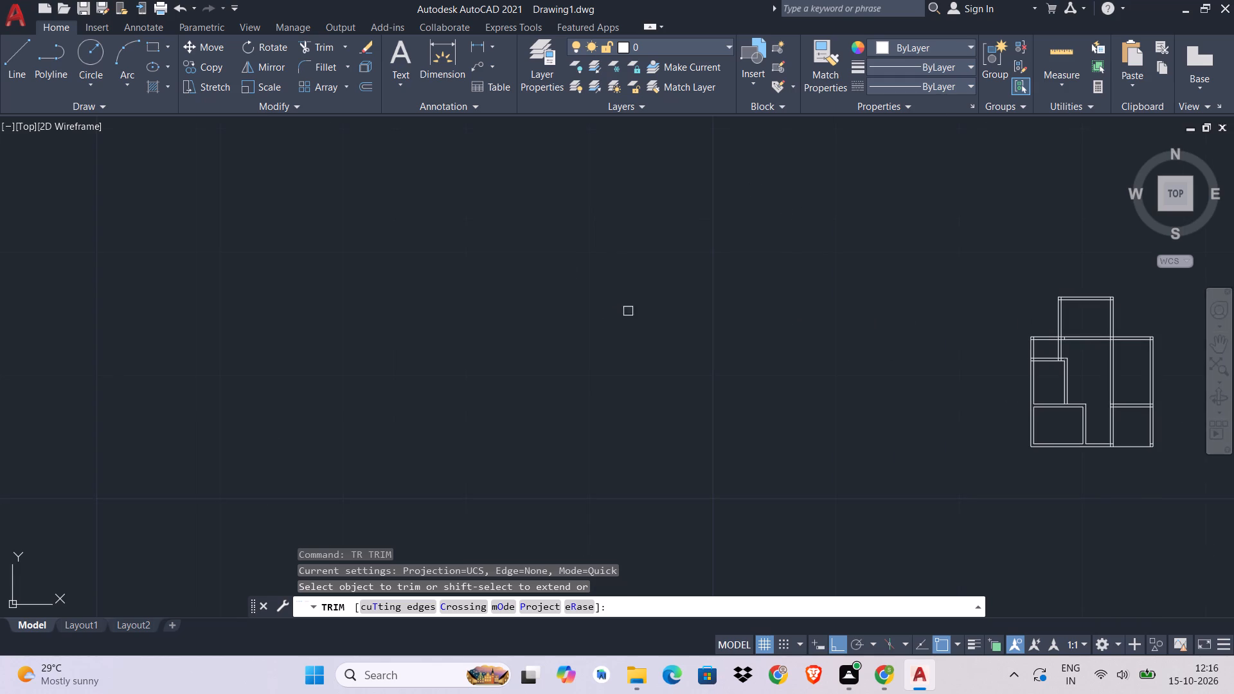
pyautogui.scroll(1, 1100, 359)
pyautogui.scroll(-1, 1100, 359)
pyautogui.scroll(3, 1081, 370)
pyautogui.scroll(3, 1031, 357)
pyautogui.scroll(-1, 1031, 357)
pyautogui.scroll(5, 1031, 357)
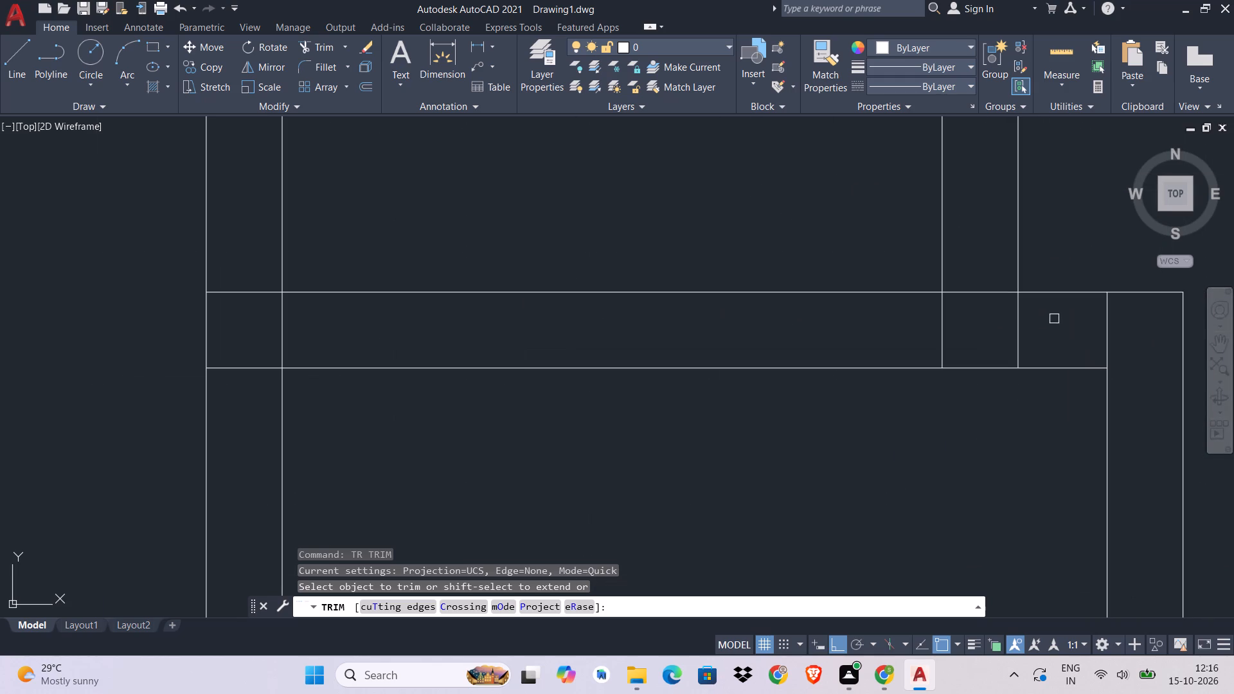
pyautogui.click(1127, 330)
pyautogui.click(234, 335)
pyautogui.moveTo(233, 231); pyautogui.dragTo(233, 237)
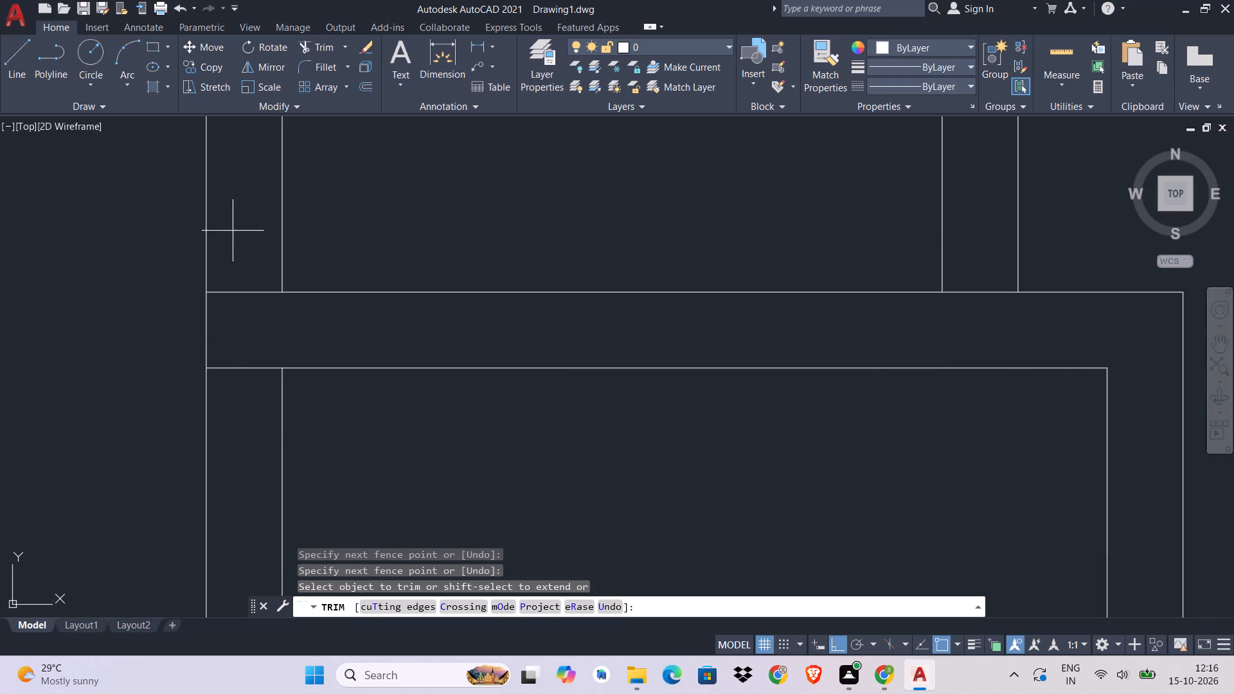
pyautogui.click(249, 431)
pyautogui.click(992, 290)
# Trim the overlapping lines at the main block's top-left corner and where its top wall crosses the projecting upper room's left wall.
pyautogui.scroll(-3, 972, 382)
pyautogui.scroll(1, 960, 421)
pyautogui.scroll(-1, 960, 421)
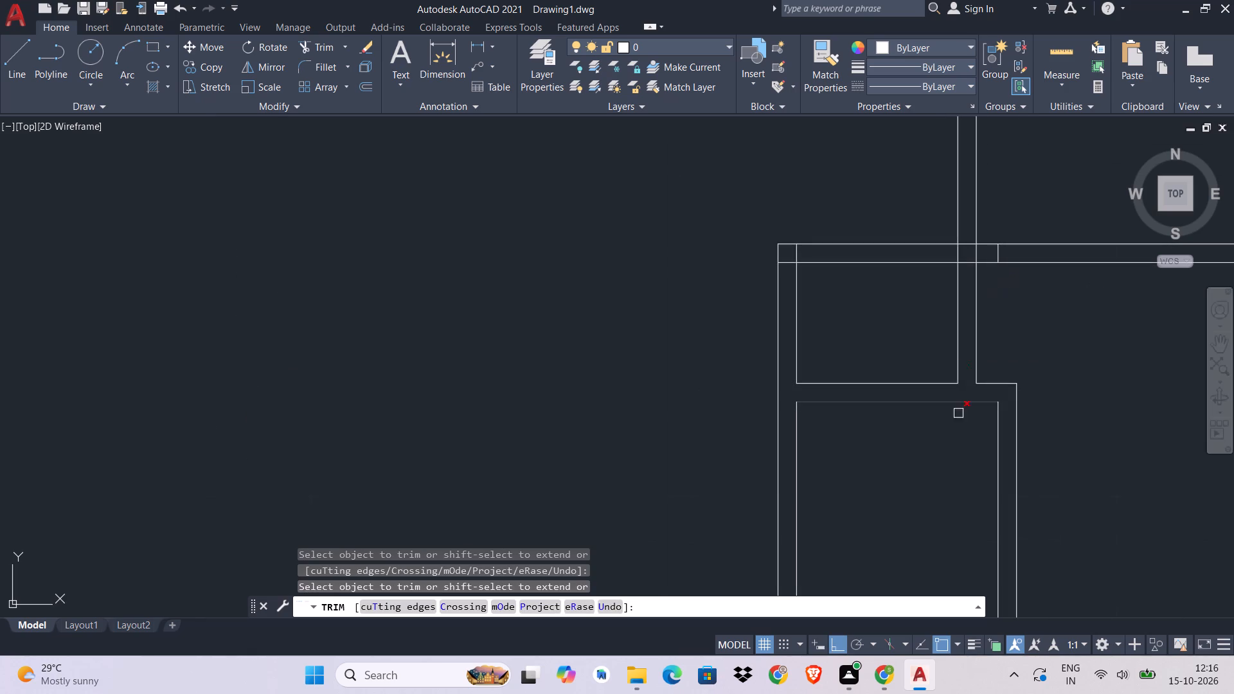
pyautogui.scroll(1, 1007, 254)
pyautogui.scroll(-1, 1007, 254)
pyautogui.scroll(2, 1007, 254)
pyautogui.click(1007, 254)
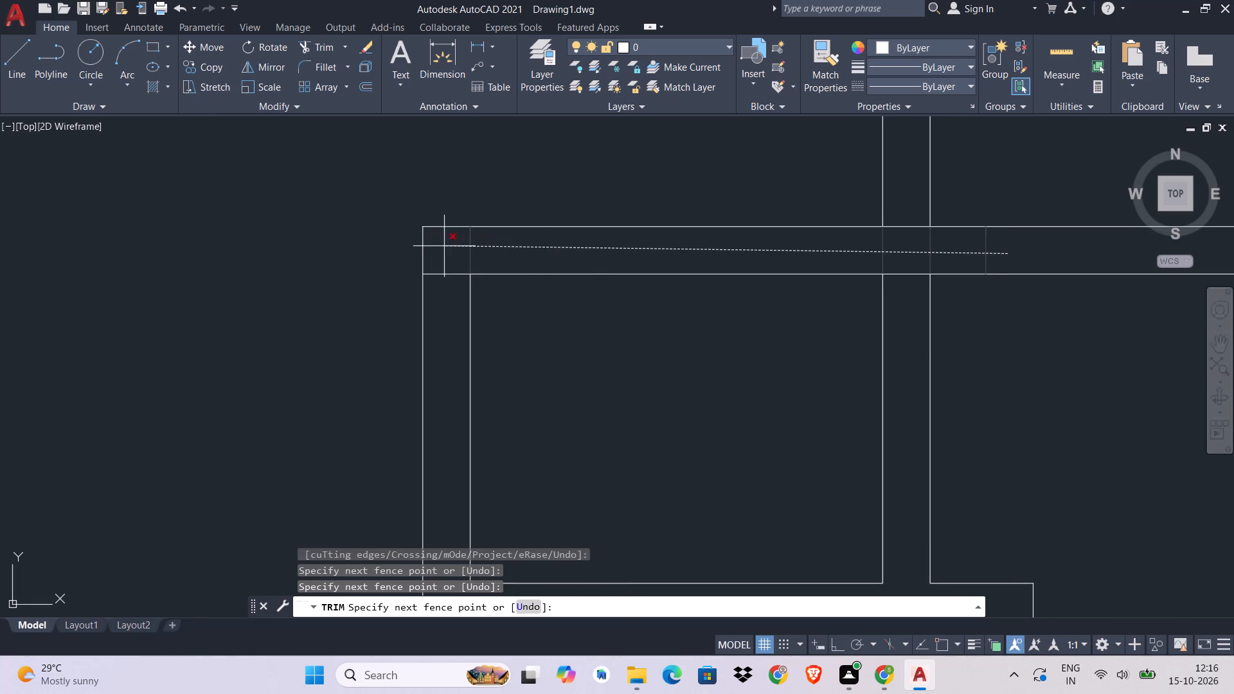
pyautogui.click(442, 246)
pyautogui.click(445, 258)
pyautogui.click(453, 330)
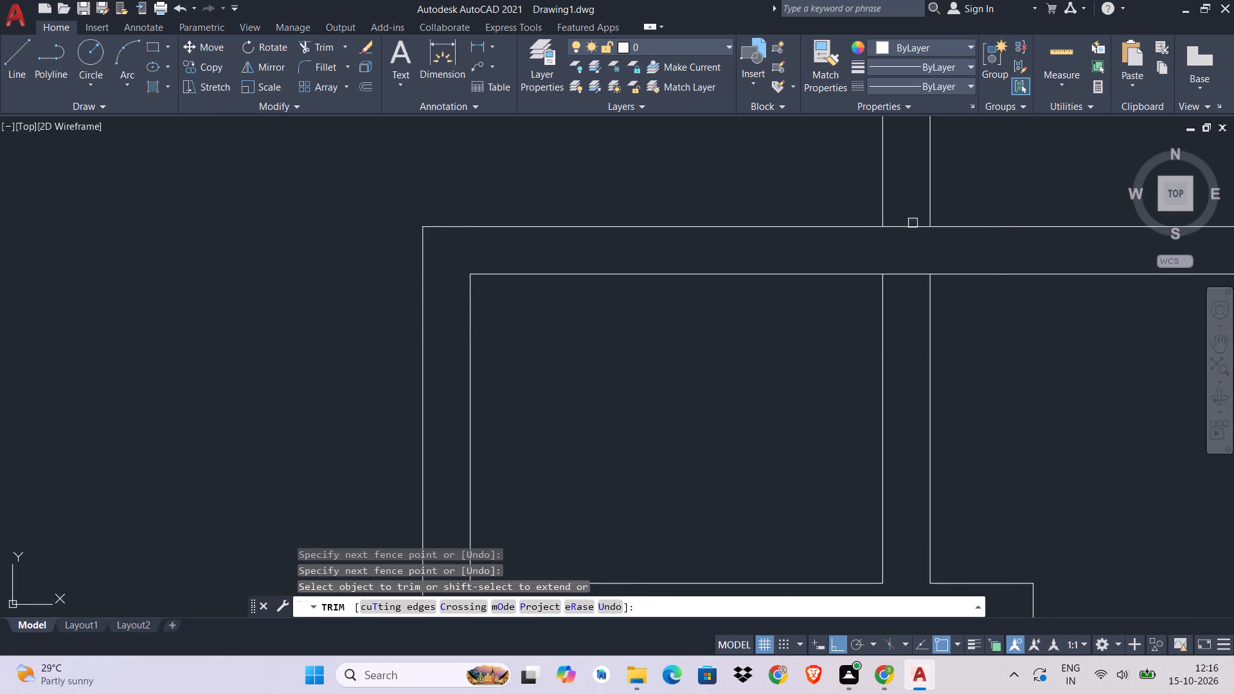
pyautogui.click(916, 208)
pyautogui.click(893, 349)
# Trim the overlapping lines at both top corners of the projecting upper room.
pyautogui.scroll(-3, 901, 341)
pyautogui.moveTo(1033, 330); pyautogui.dragTo(821, 450, button='middle')
pyautogui.scroll(3, 888, 256)
pyautogui.click(959, 325)
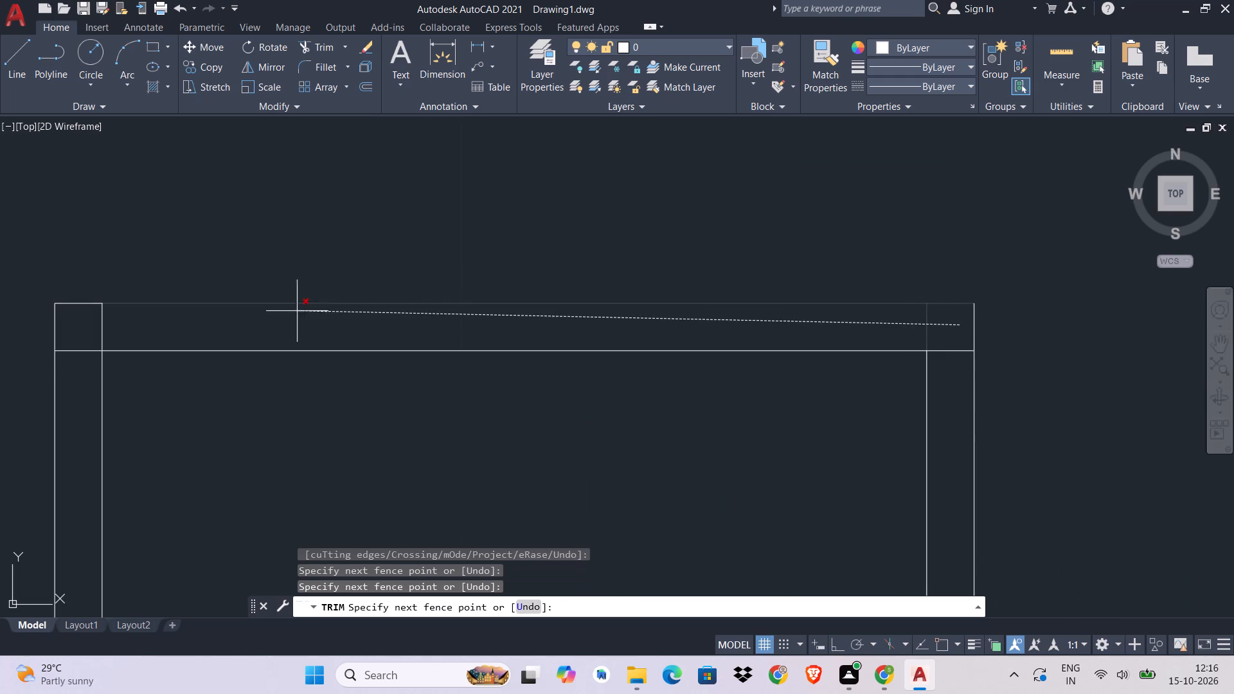
pyautogui.click(86, 321)
pyautogui.click(84, 341)
pyautogui.click(74, 387)
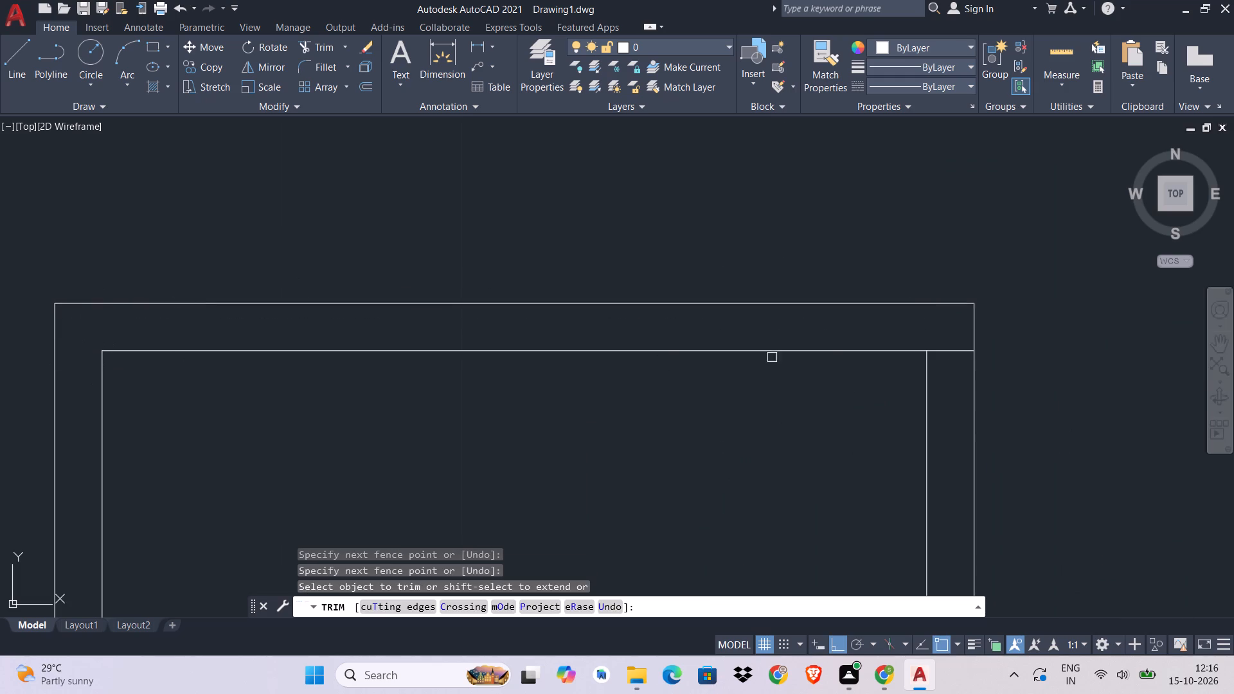
pyautogui.click(950, 350)
# Trim the crossing lines where the projecting upper room's right wall passes through the main block's top wall.
pyautogui.scroll(-3, 958, 377)
pyautogui.moveTo(960, 378); pyautogui.dragTo(914, 75, button='middle')
pyautogui.scroll(2, 912, 169)
pyautogui.click(916, 271)
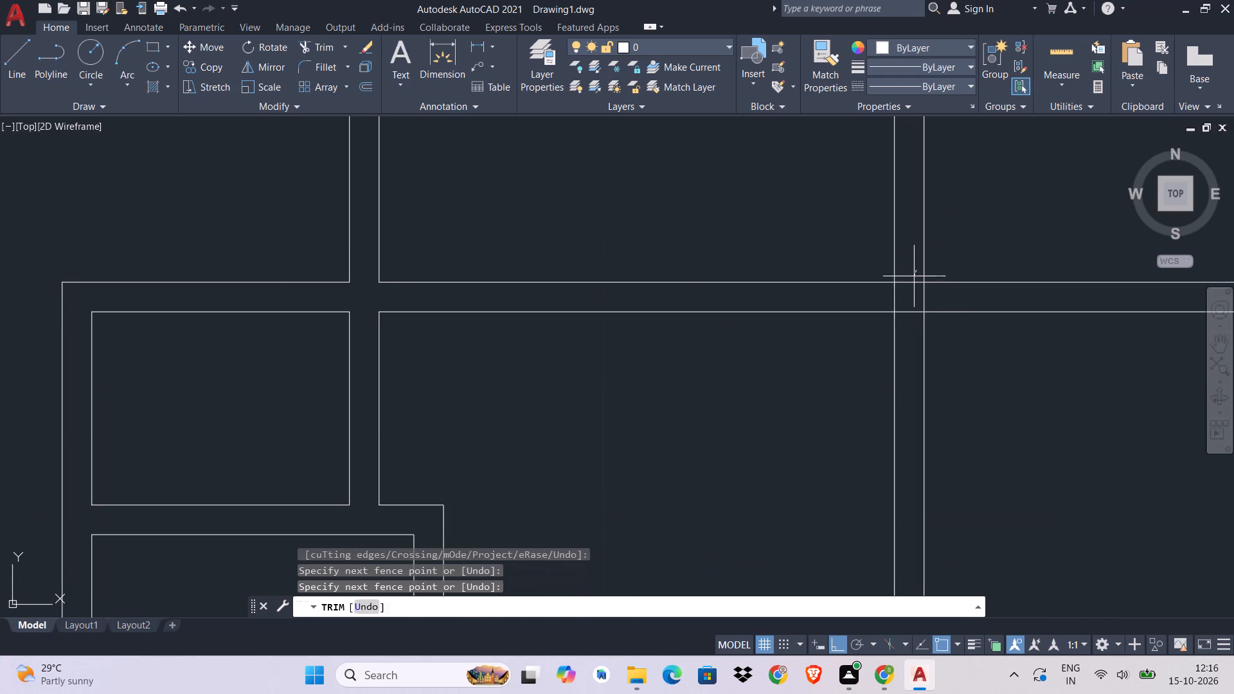
pyautogui.click(913, 322)
pyautogui.click(934, 299)
pyautogui.click(879, 298)
# Trim the overlapping wall lines at the main block's top-right corner.
pyautogui.moveTo(1086, 318); pyautogui.dragTo(825, 265, button='middle')
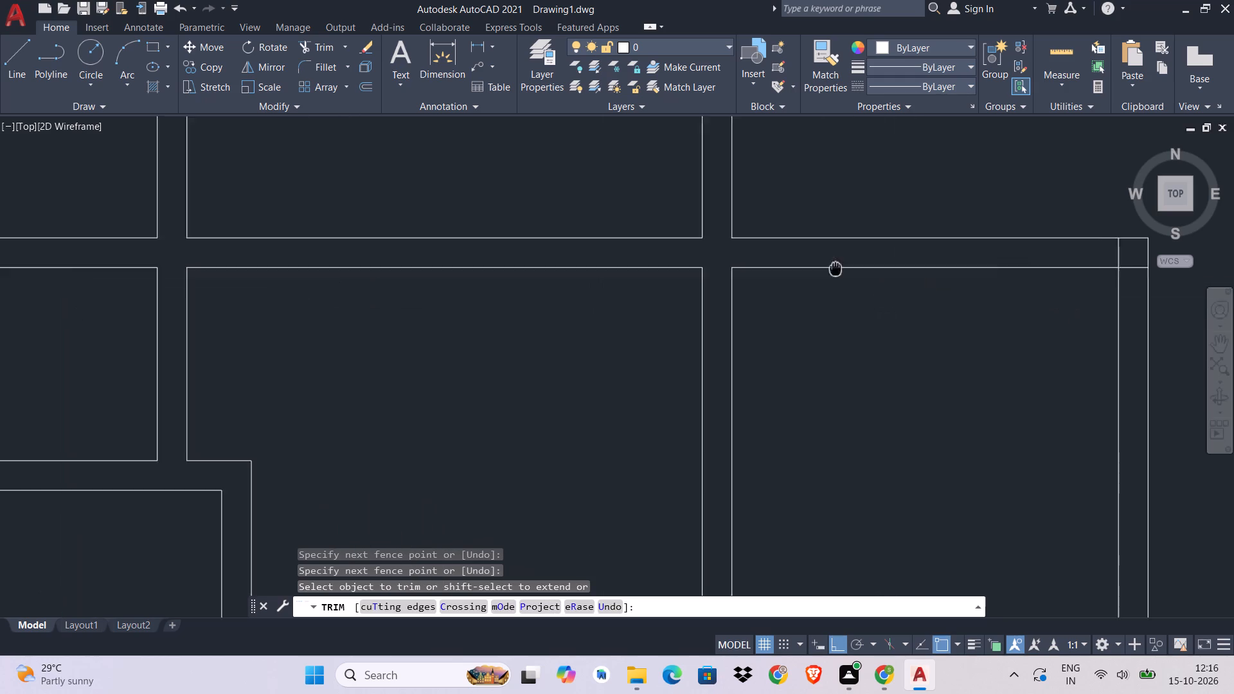
pyautogui.moveTo(825, 265); pyautogui.dragTo(745, 247, button='middle')
pyautogui.click(968, 223)
pyautogui.click(989, 245)
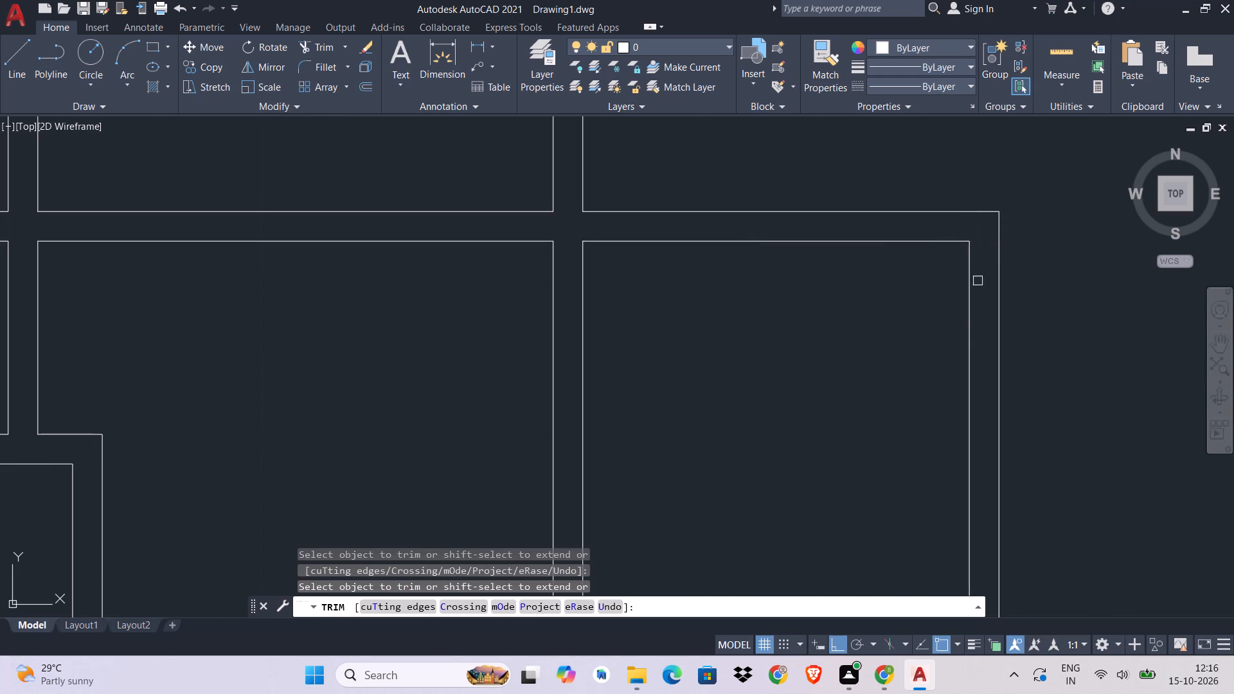
# Trim the overlapping wall lines at both ends of the horizontal partition between the two right-hand rooms.
pyautogui.moveTo(976, 335); pyautogui.dragTo(1006, 75, button='middle')
pyautogui.scroll(-1, 958, 360)
pyautogui.moveTo(959, 359); pyautogui.dragTo(1021, 111, button='middle')
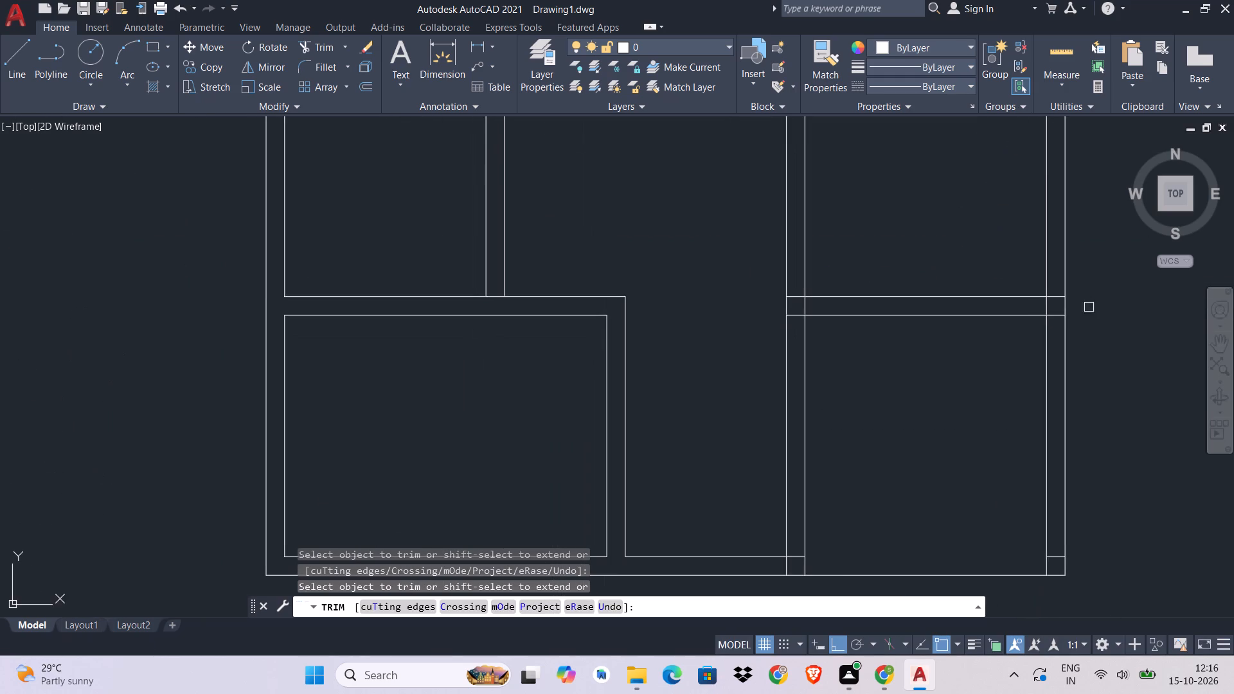
pyautogui.scroll(2, 1089, 308)
pyautogui.click(1007, 260)
pyautogui.click(999, 325)
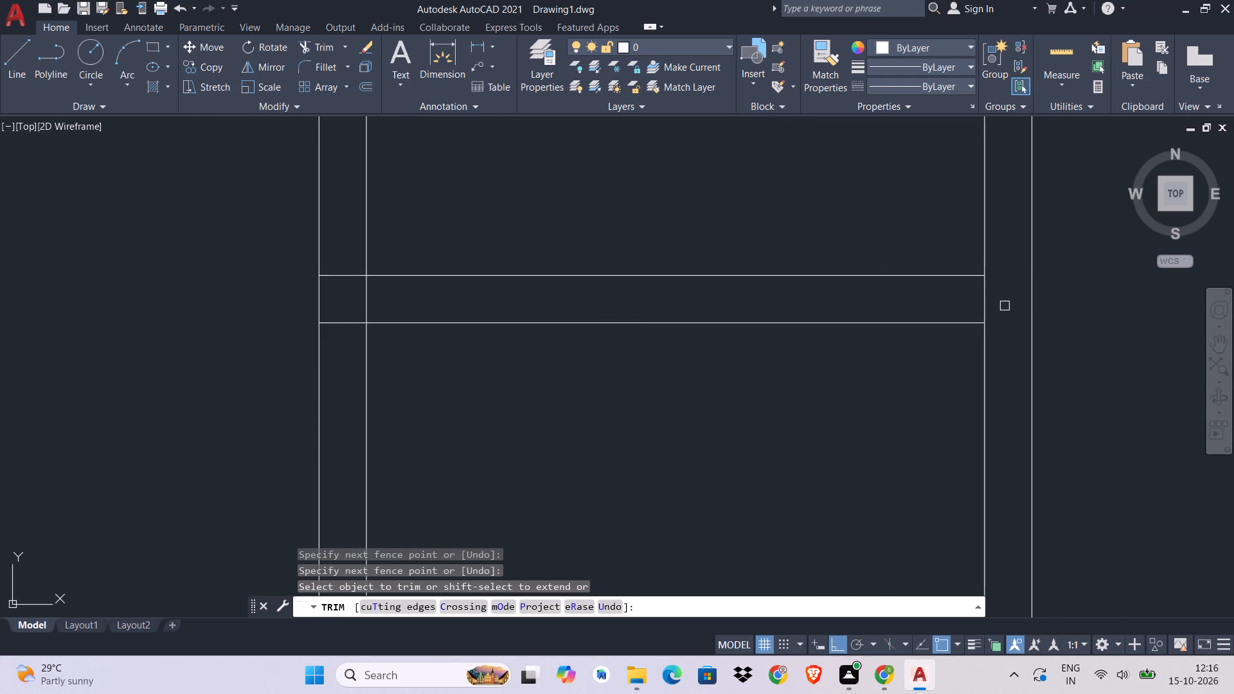
pyautogui.click(1005, 306)
pyautogui.click(370, 290)
pyautogui.click(357, 290)
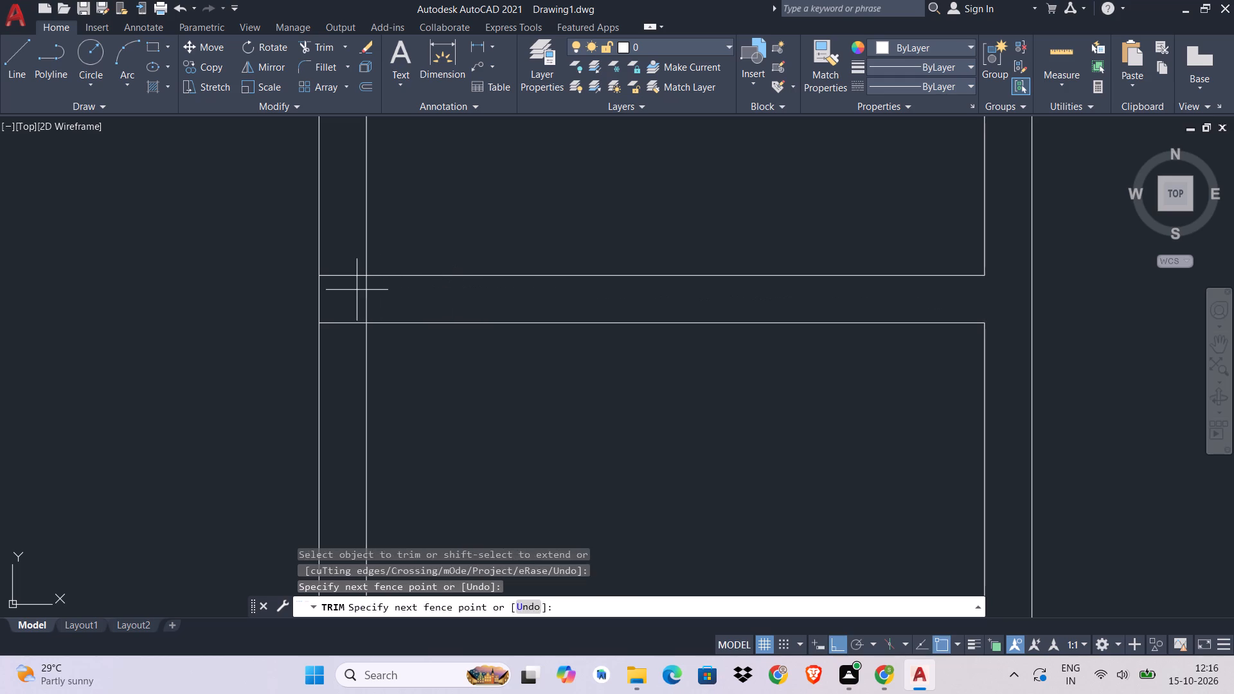
pyautogui.click(352, 240)
pyautogui.click(370, 298)
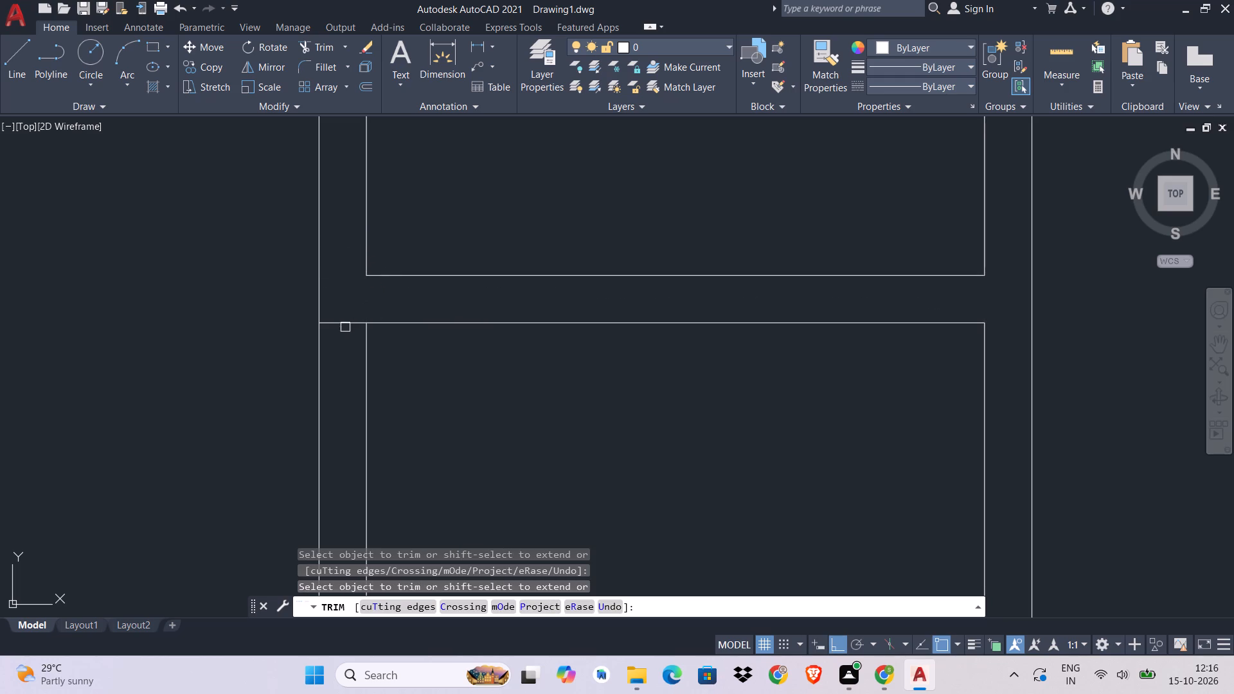
pyautogui.click(345, 329)
pyautogui.click(350, 302)
# Trim the stray horizontal wall line at the main block's bottom-right corner.
pyautogui.scroll(-4, 457, 295)
pyautogui.moveTo(506, 307); pyautogui.dragTo(803, 224, button='middle')
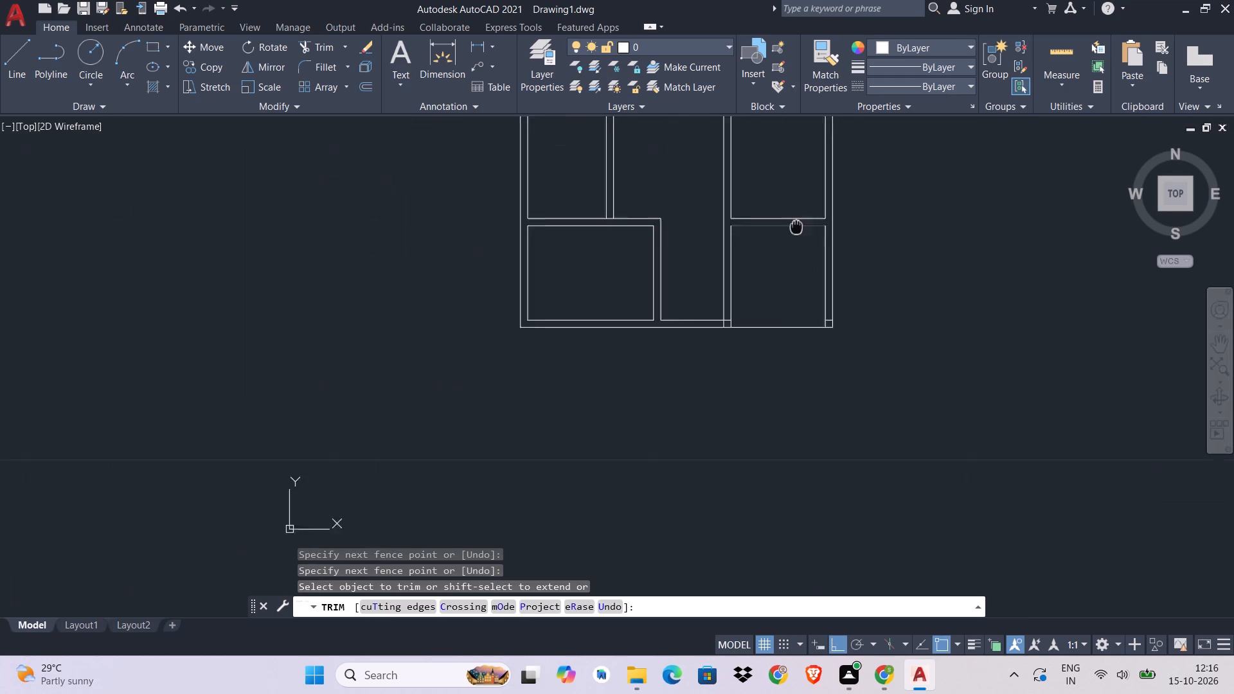
pyautogui.scroll(4, 874, 289)
pyautogui.scroll(-1, 875, 319)
pyautogui.scroll(1, 873, 325)
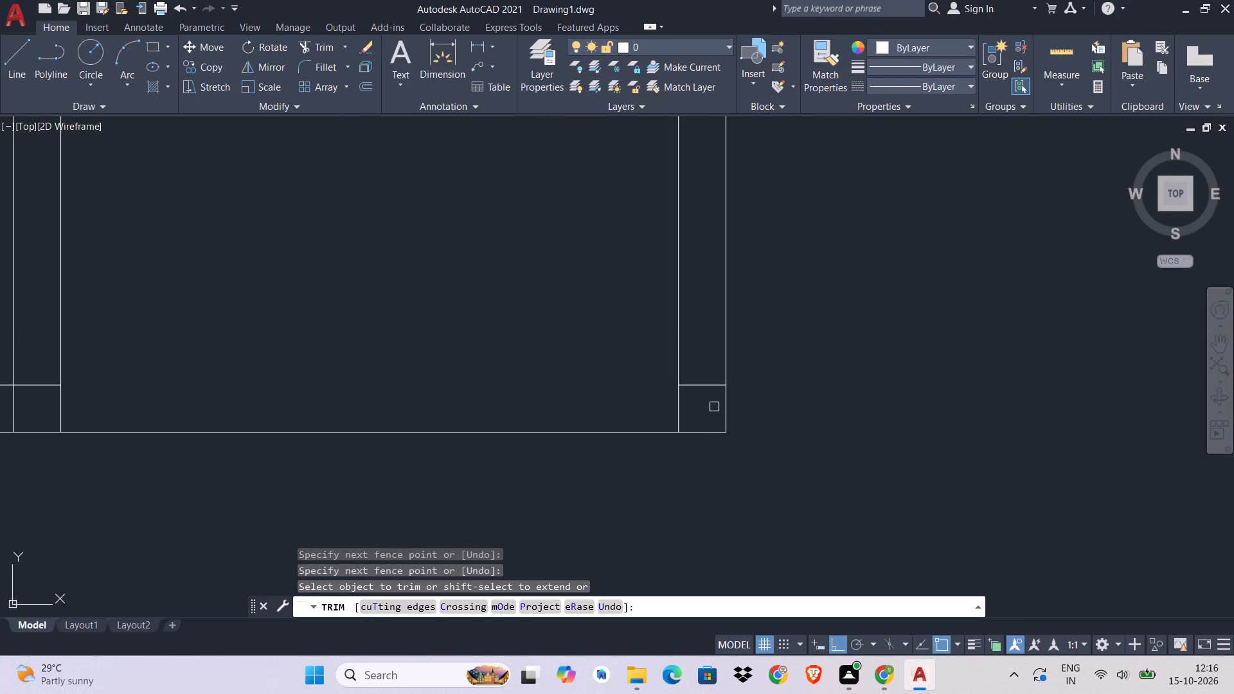
pyautogui.click(710, 392)
pyautogui.click(702, 363)
pyautogui.scroll(1, 702, 386)
pyautogui.scroll(-1, 702, 386)
# Trim the overlapping lines where the lower-right room's left wall meets the bottom wall on the central space's side.
pyautogui.moveTo(702, 386); pyautogui.dragTo(1145, 320, button='middle')
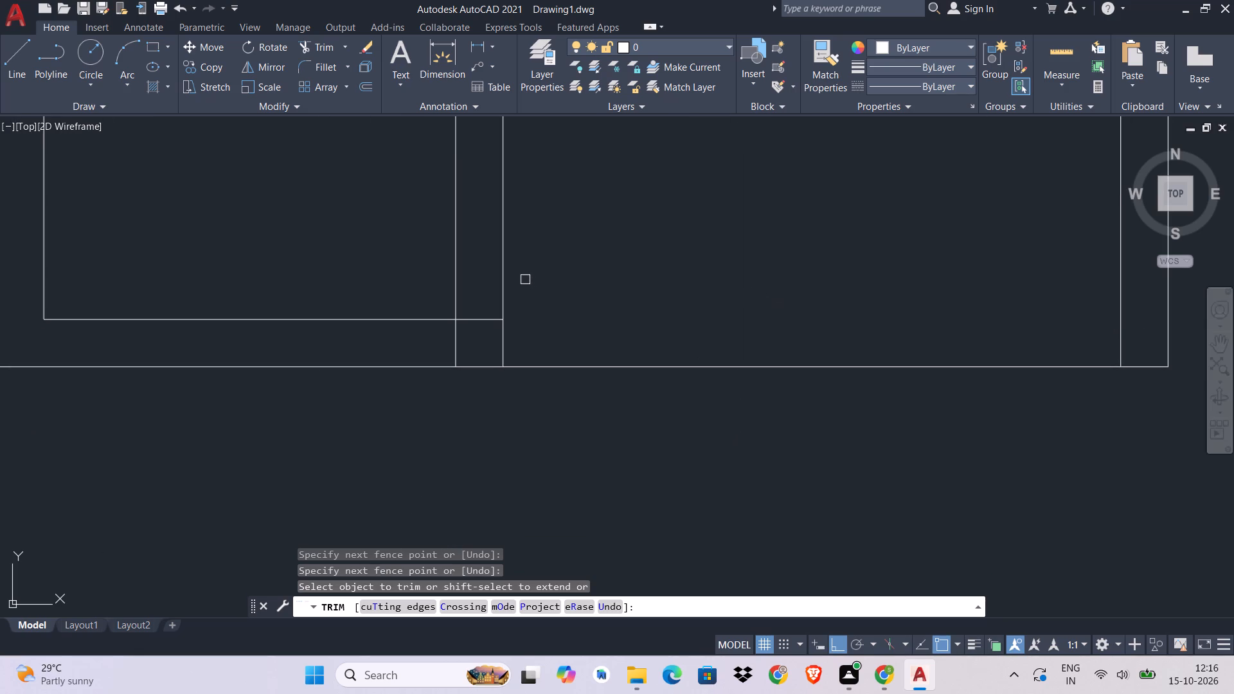
pyautogui.moveTo(447, 297); pyautogui.dragTo(688, 264, button='middle')
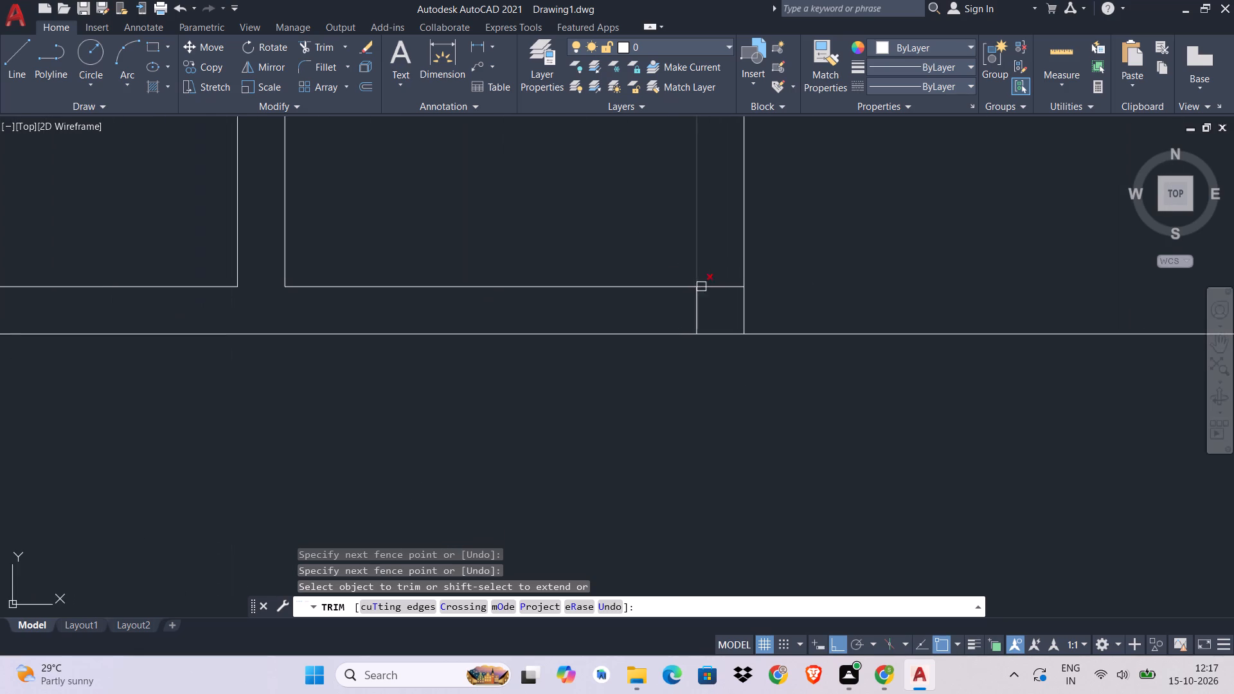
pyautogui.scroll(3, 702, 287)
pyautogui.click(742, 274)
pyautogui.click(604, 395)
# Trim the line closing the gap where the vertical partition meets the lower-left room's top wall, and finish trimming.
pyautogui.scroll(-3, 604, 381)
pyautogui.scroll(1, 607, 385)
pyautogui.scroll(-1, 607, 385)
pyautogui.moveTo(298, 327); pyautogui.dragTo(415, 319, button='middle')
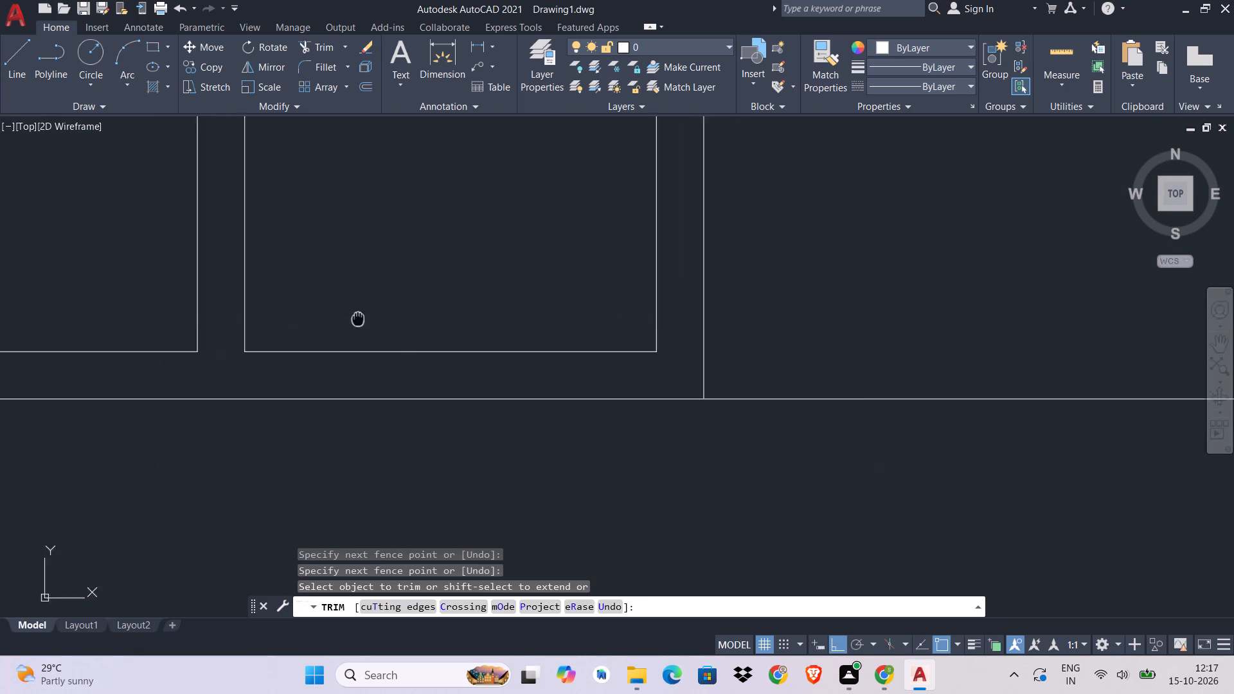
pyautogui.moveTo(415, 319); pyautogui.dragTo(917, 353, button='middle')
pyautogui.scroll(1, 913, 362)
pyautogui.scroll(-5, 912, 364)
pyautogui.moveTo(893, 339); pyautogui.dragTo(706, 562, button='middle')
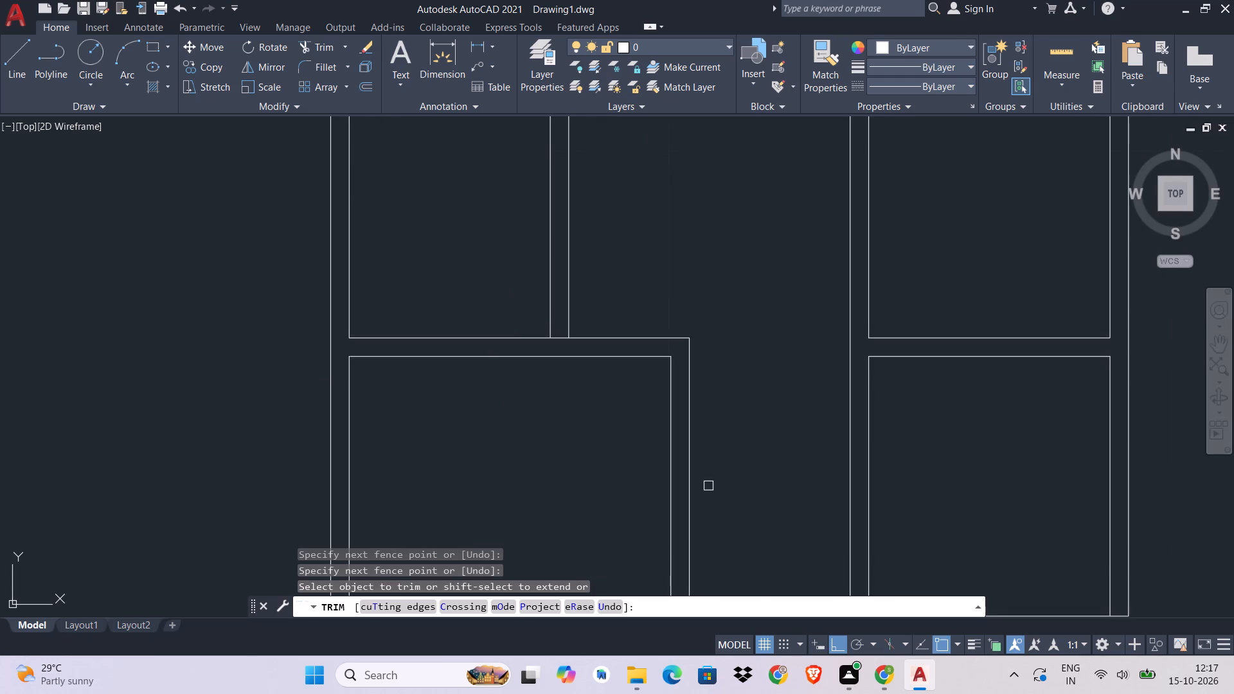
pyautogui.moveTo(668, 296); pyautogui.dragTo(747, 317, button='middle')
pyautogui.click(641, 358)
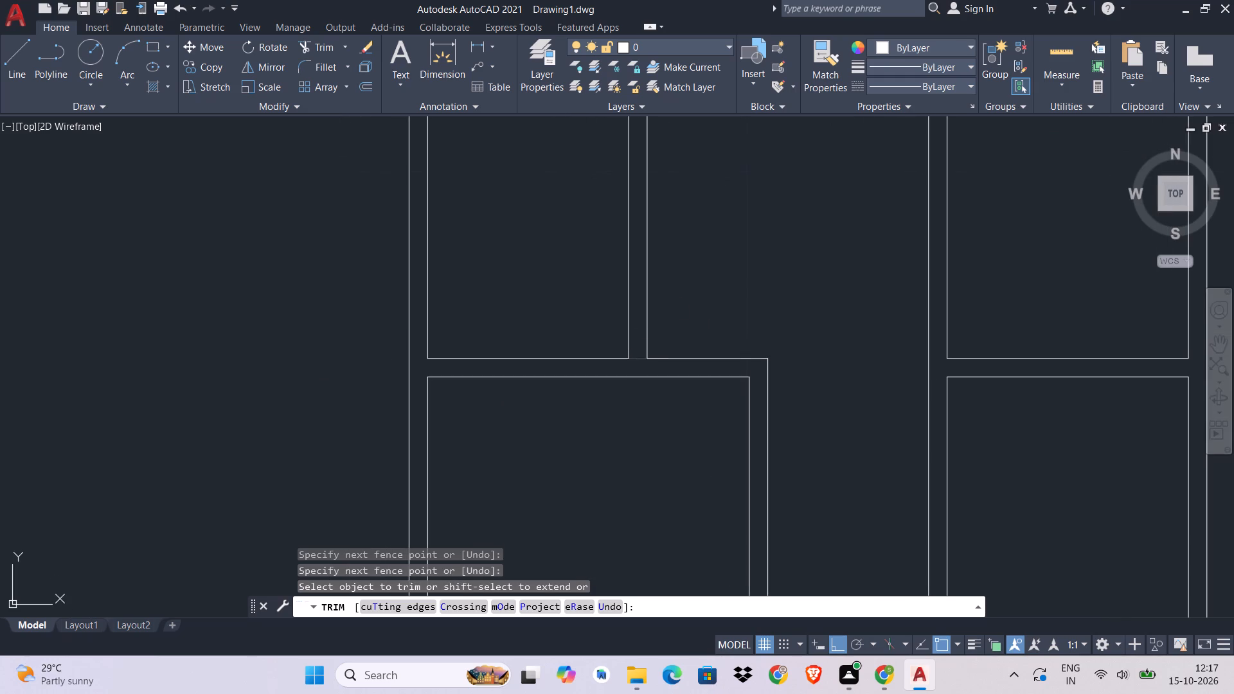
pyautogui.moveTo(745, 294); pyautogui.dragTo(755, 530, button='middle')
pyautogui.moveTo(642, 272); pyautogui.dragTo(413, 379, button='middle')
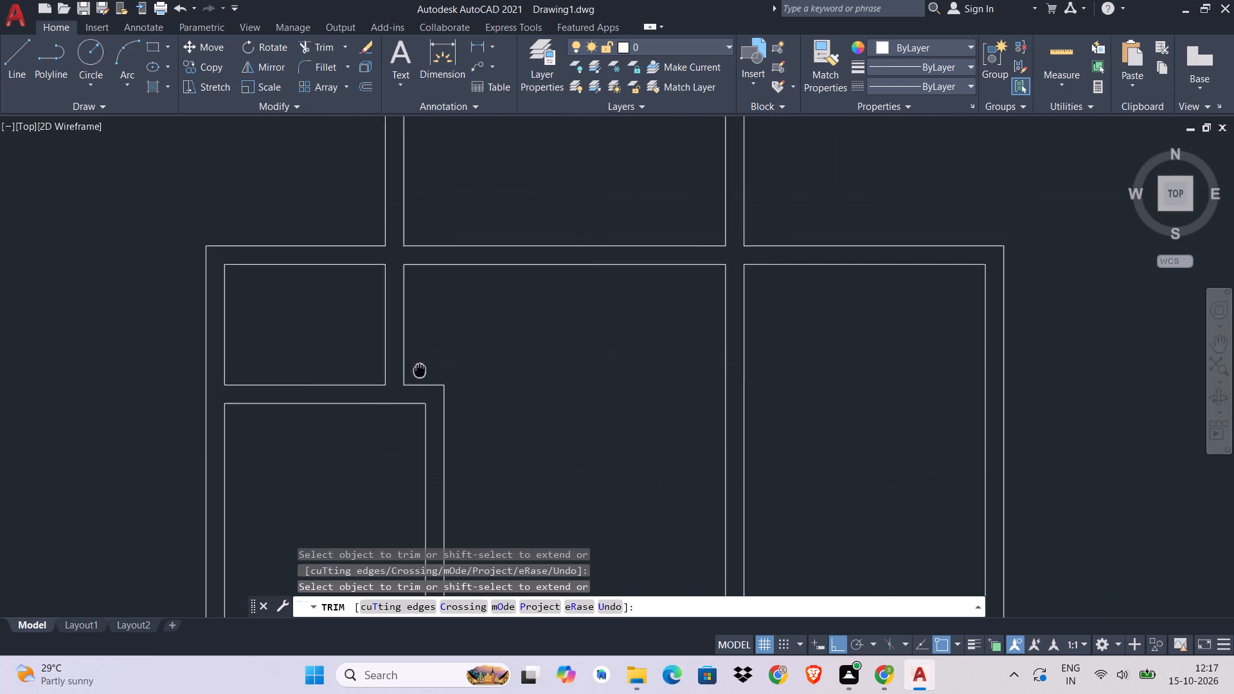
pyautogui.moveTo(413, 379); pyautogui.dragTo(524, 510, button='middle')
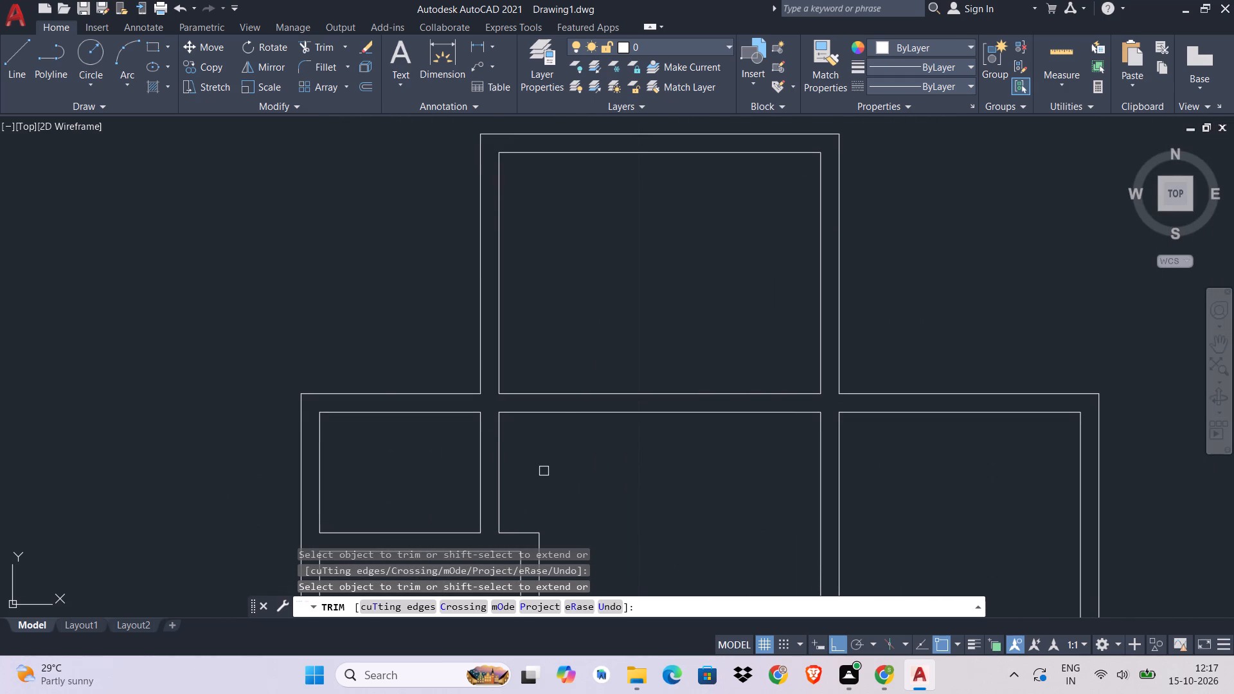
pyautogui.press('Escape')
pyautogui.press('Escape')
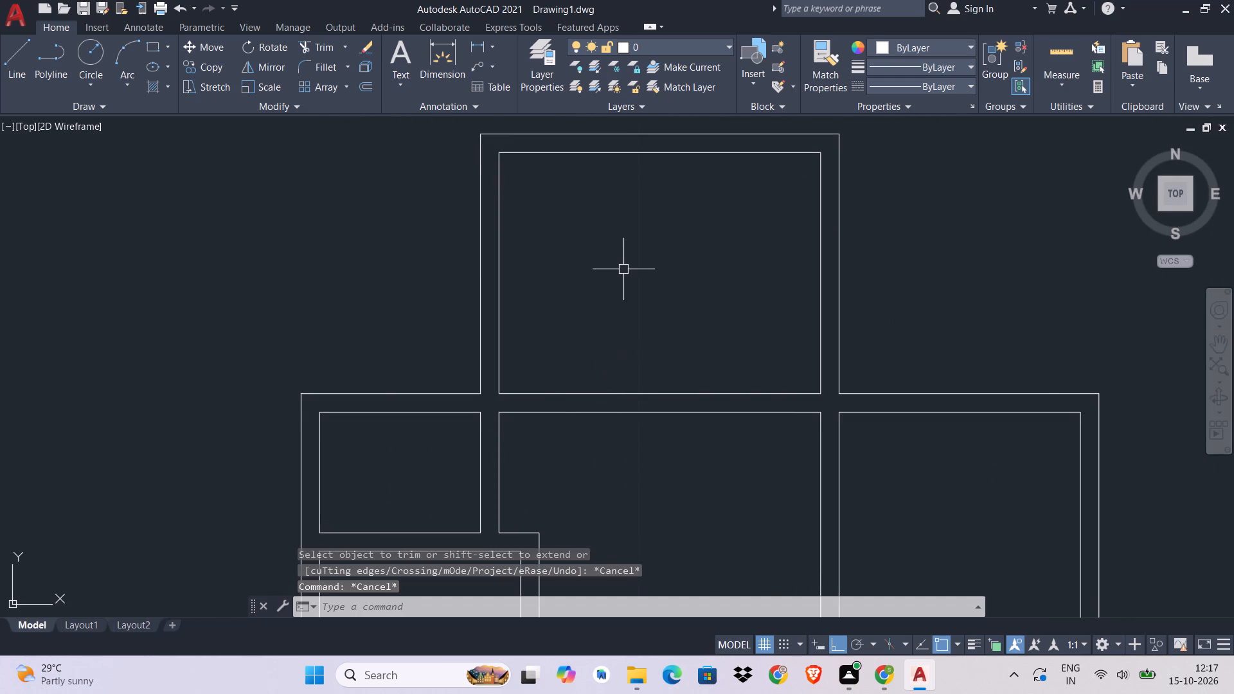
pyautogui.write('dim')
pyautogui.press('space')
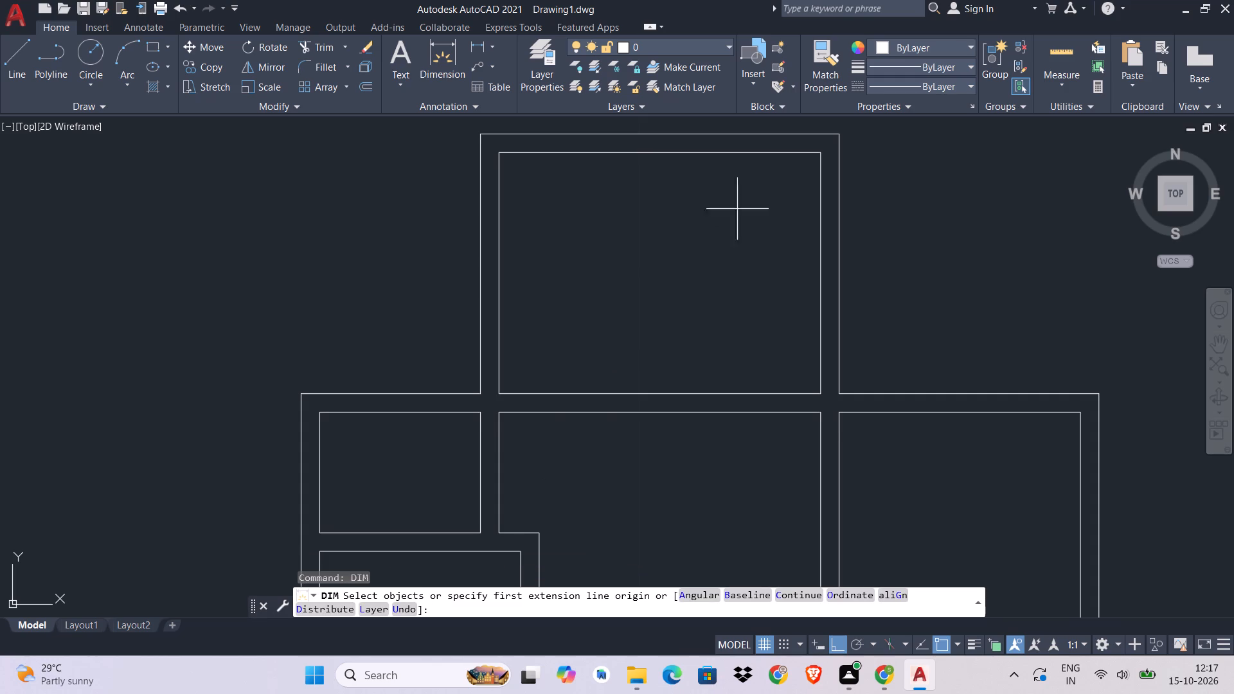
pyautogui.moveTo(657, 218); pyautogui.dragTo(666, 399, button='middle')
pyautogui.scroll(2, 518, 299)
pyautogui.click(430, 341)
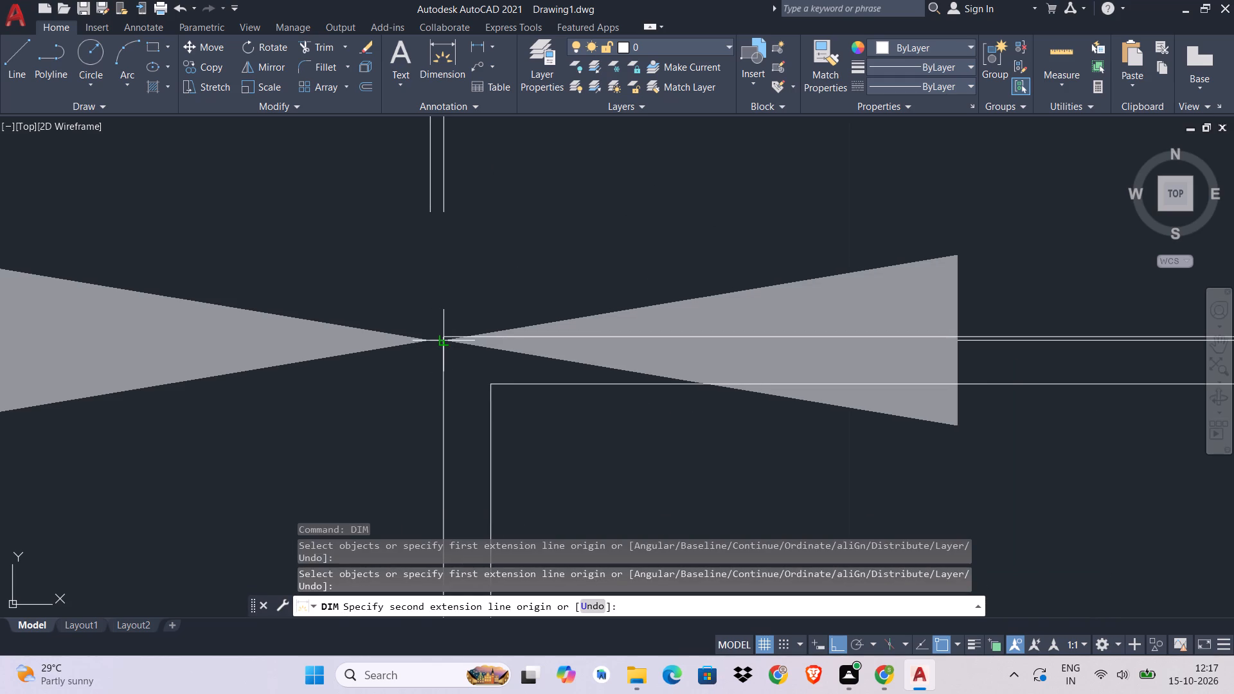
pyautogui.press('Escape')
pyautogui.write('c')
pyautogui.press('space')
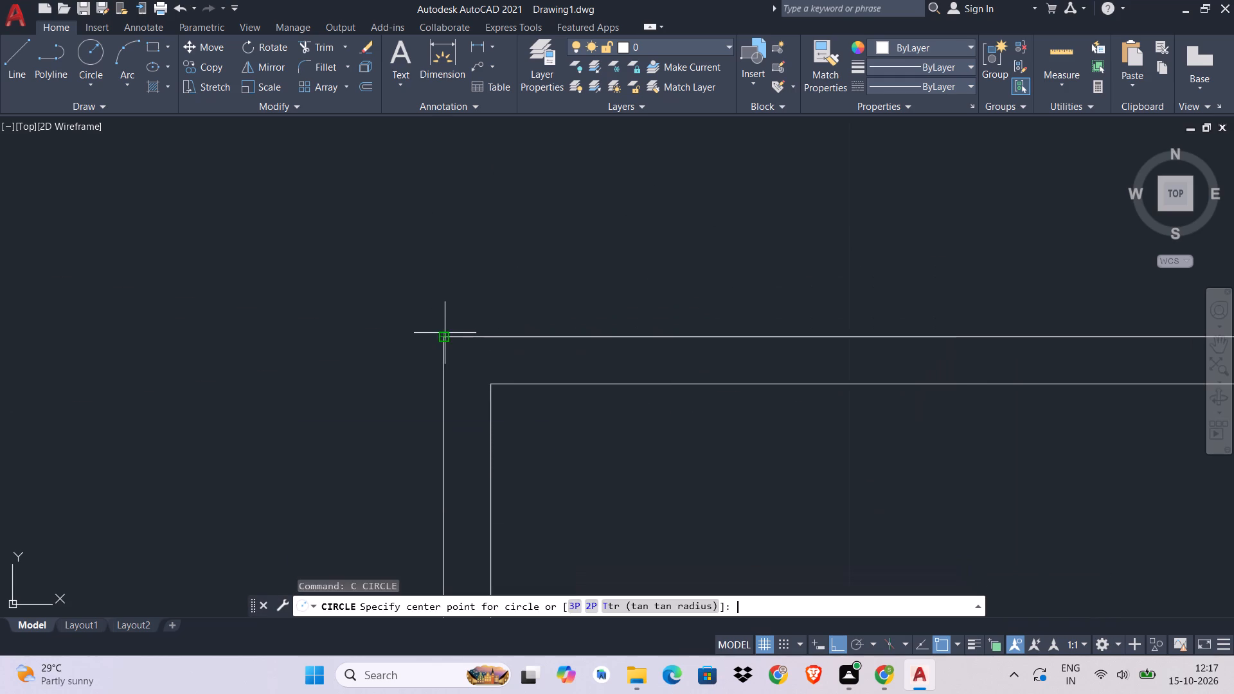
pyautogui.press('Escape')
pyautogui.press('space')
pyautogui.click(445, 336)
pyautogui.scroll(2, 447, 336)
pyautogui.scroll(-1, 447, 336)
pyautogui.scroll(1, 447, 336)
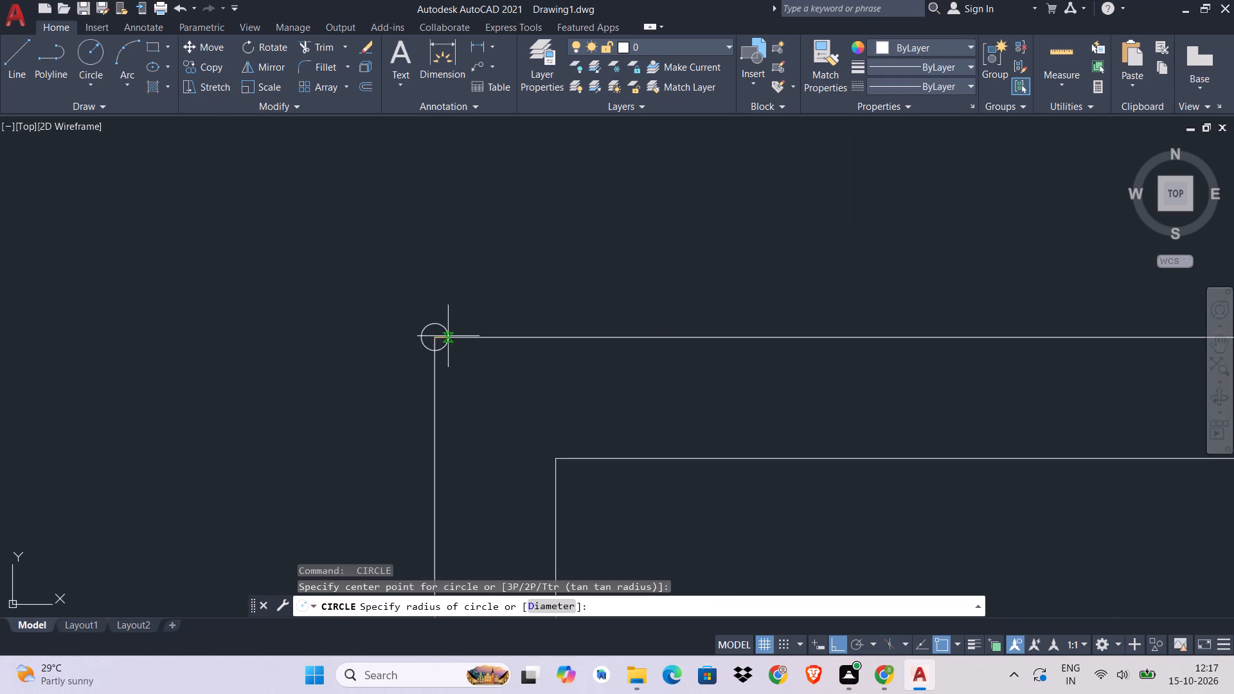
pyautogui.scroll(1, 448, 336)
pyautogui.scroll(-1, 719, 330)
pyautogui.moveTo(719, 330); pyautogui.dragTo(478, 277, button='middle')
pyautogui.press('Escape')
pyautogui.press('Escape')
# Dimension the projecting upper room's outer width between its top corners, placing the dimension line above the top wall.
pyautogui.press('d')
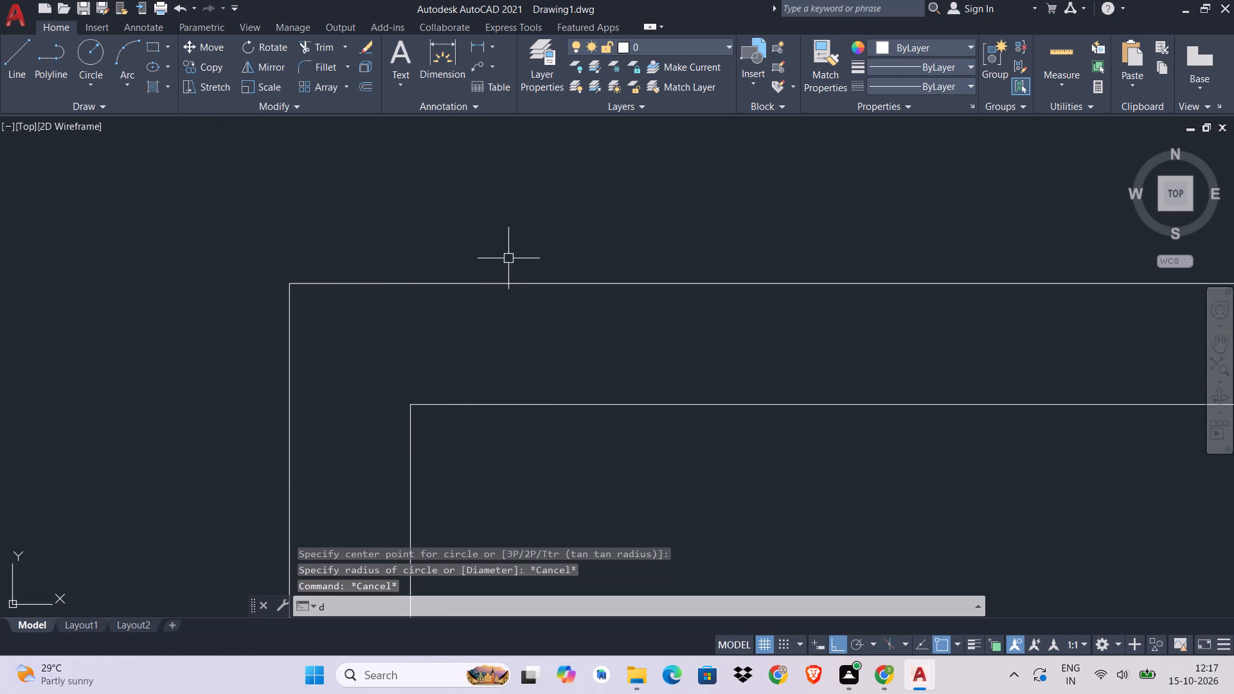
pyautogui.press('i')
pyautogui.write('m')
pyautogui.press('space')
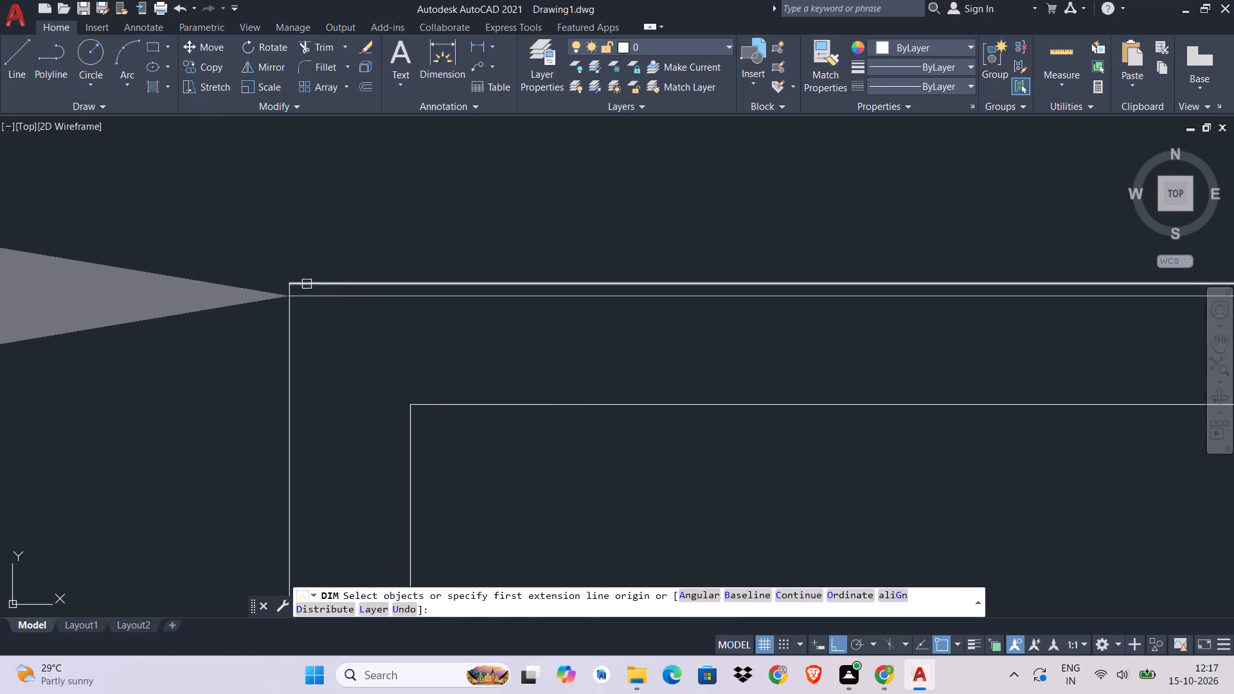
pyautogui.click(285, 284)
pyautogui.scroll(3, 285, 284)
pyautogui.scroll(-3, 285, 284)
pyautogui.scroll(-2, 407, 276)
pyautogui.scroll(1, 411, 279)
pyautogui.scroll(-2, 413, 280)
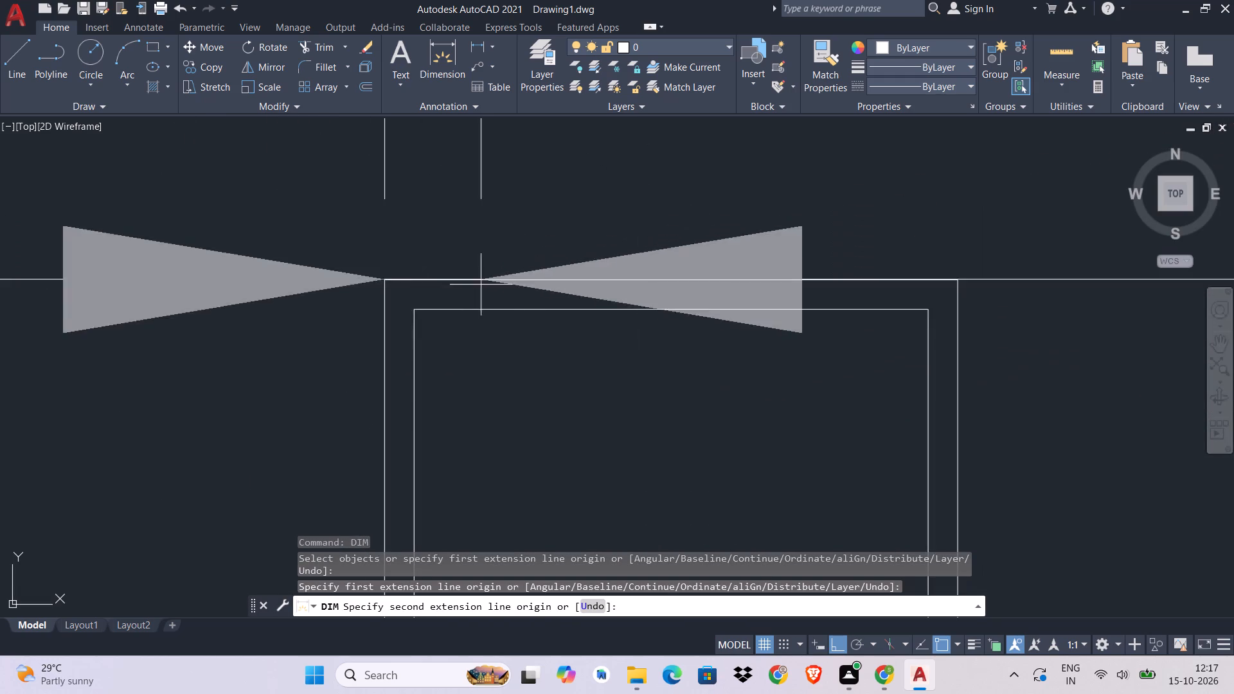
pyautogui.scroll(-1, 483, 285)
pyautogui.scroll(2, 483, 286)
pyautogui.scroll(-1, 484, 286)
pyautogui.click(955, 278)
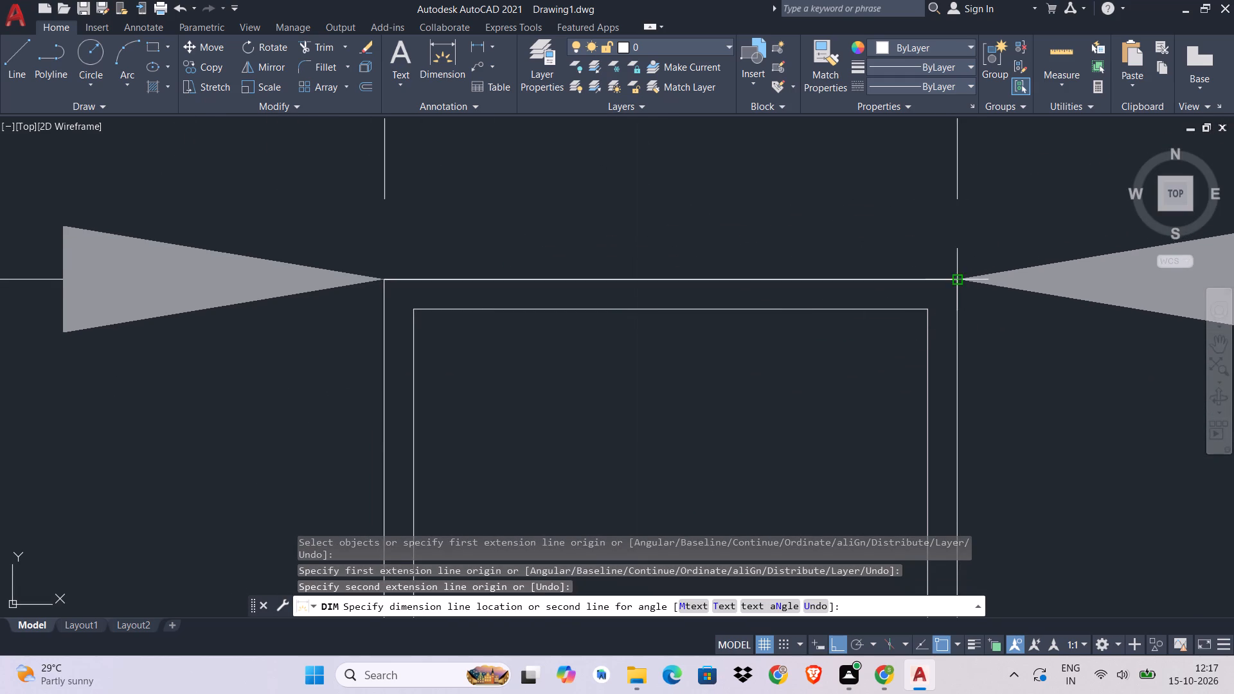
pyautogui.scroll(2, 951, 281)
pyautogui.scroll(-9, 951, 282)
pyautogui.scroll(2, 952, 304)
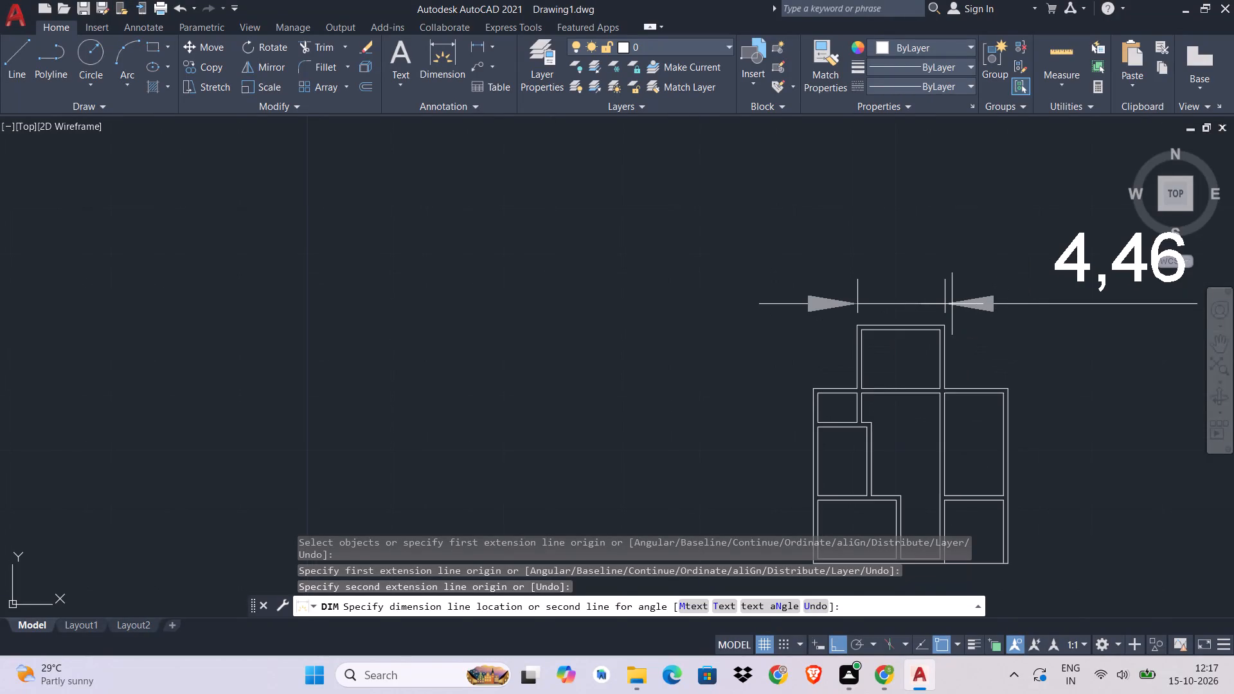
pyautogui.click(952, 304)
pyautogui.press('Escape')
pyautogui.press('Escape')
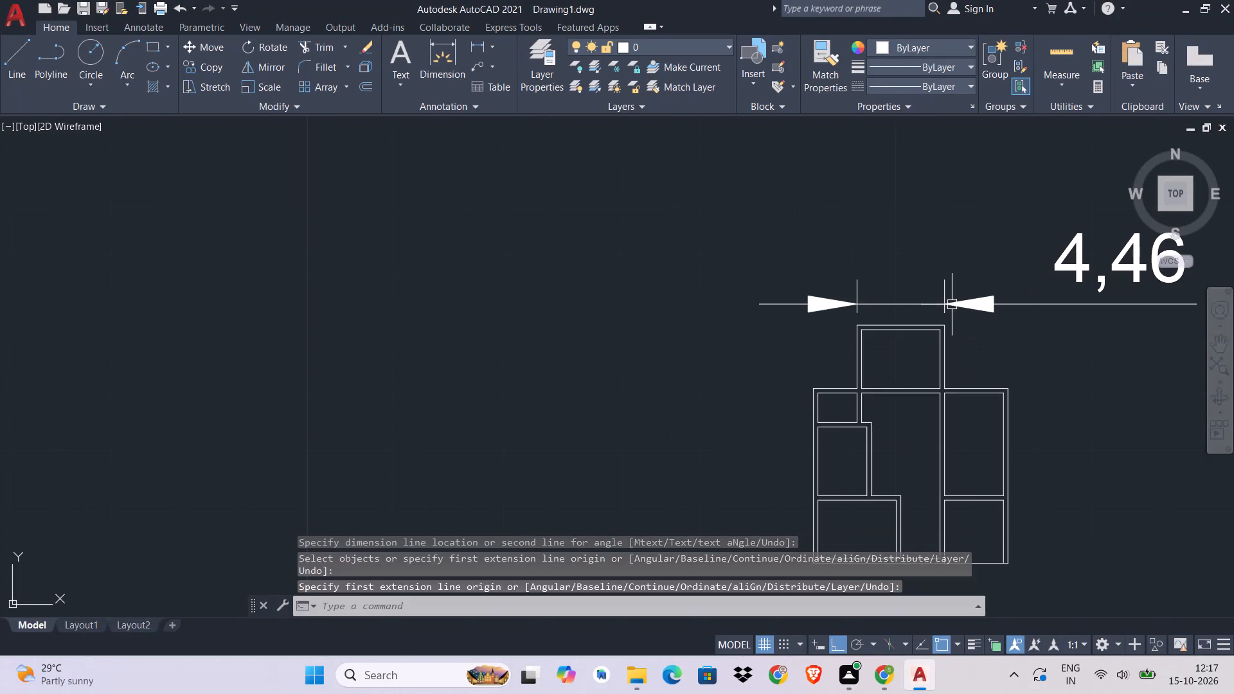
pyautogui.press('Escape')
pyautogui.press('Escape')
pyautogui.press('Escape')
# Measure the projecting upper room's interior width and height with Quick measure.
pyautogui.scroll(1, 1001, 414)
pyautogui.scroll(-1, 1001, 416)
pyautogui.scroll(2, 1001, 416)
pyautogui.scroll(-2, 1001, 416)
pyautogui.scroll(1, 1001, 415)
pyautogui.scroll(-1, 1001, 415)
pyautogui.scroll(4, 960, 386)
pyautogui.scroll(-2, 967, 399)
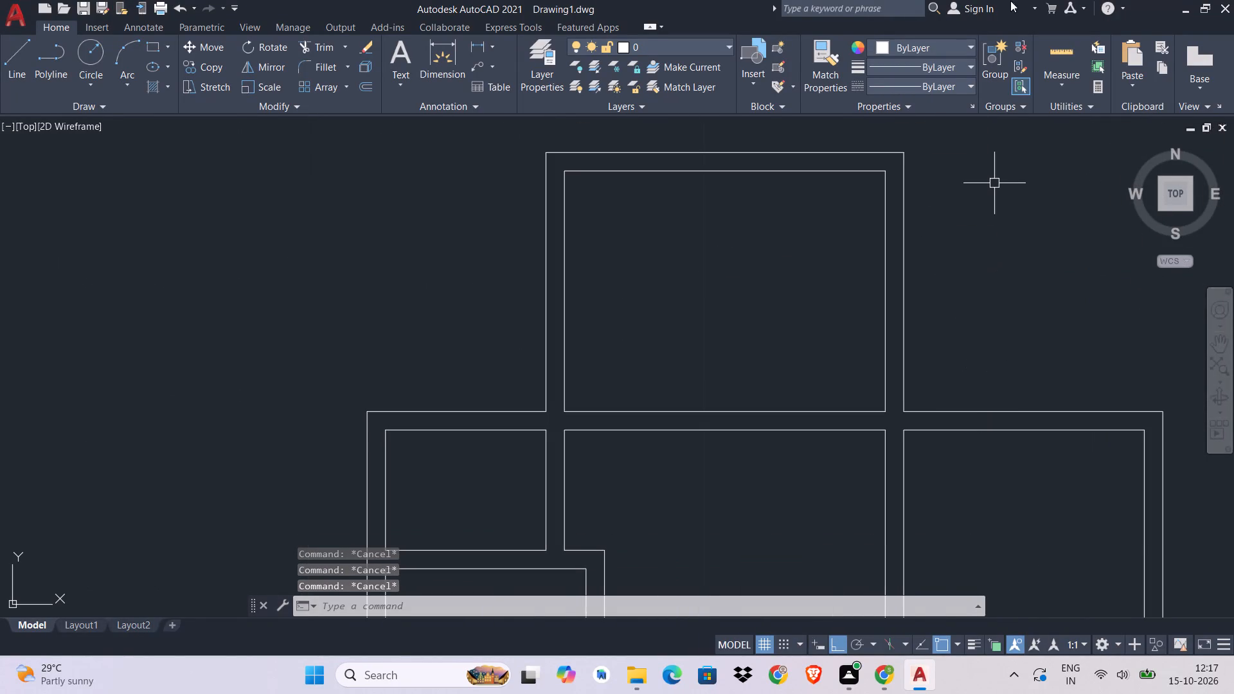
pyautogui.click(1064, 44)
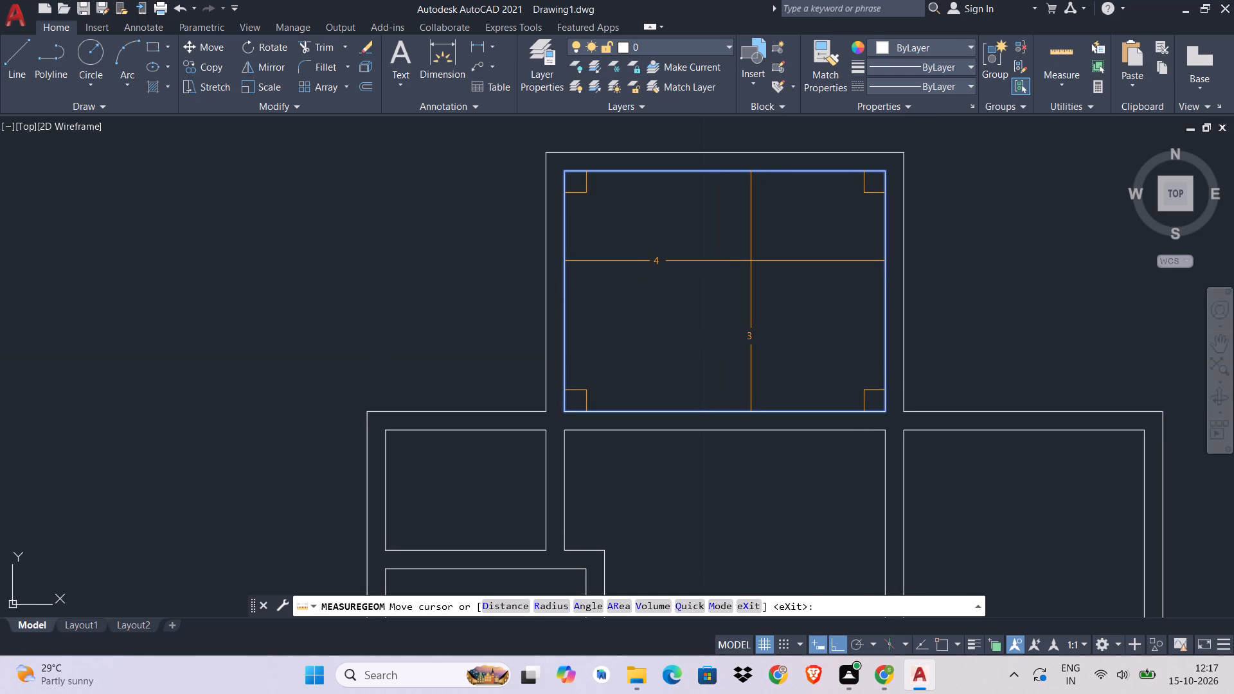
pyautogui.press('Escape')
pyautogui.press('Escape')
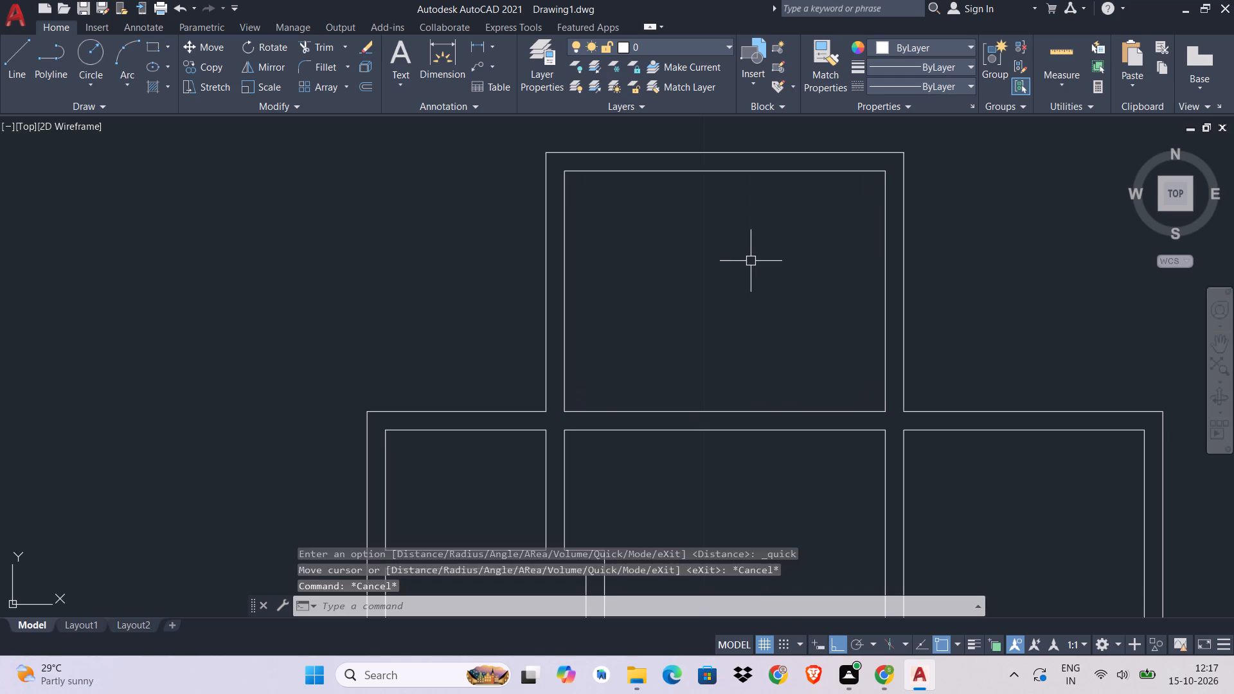
pyautogui.press('Escape')
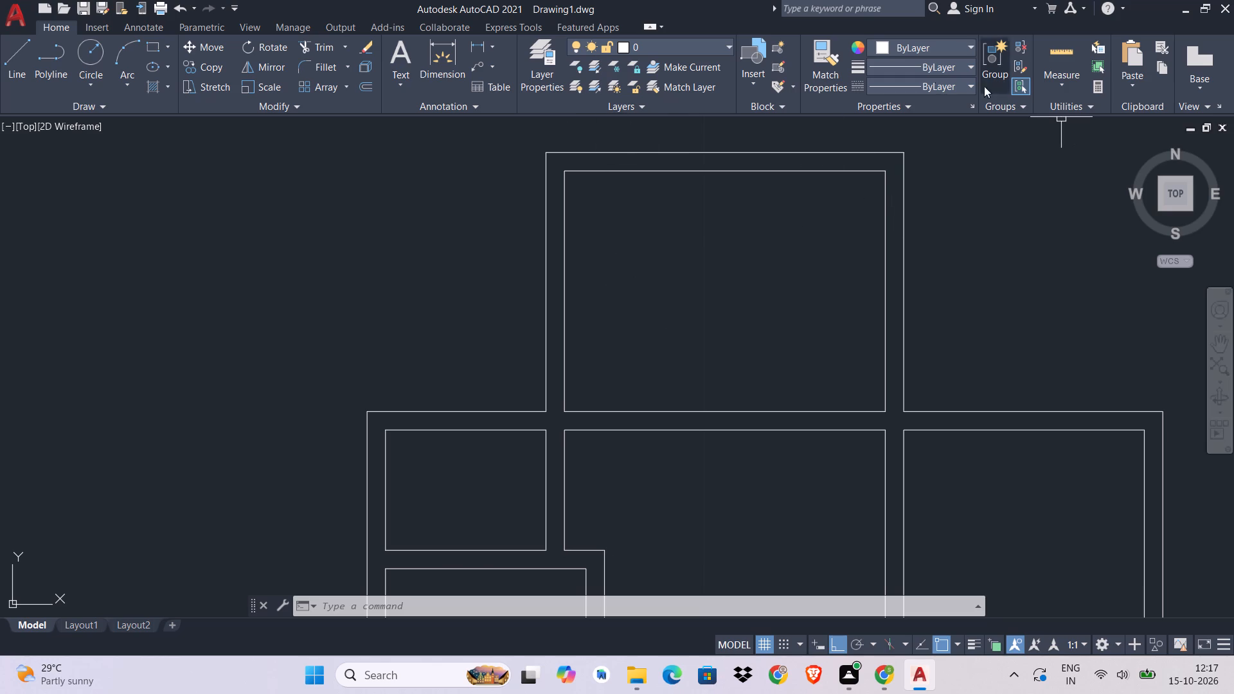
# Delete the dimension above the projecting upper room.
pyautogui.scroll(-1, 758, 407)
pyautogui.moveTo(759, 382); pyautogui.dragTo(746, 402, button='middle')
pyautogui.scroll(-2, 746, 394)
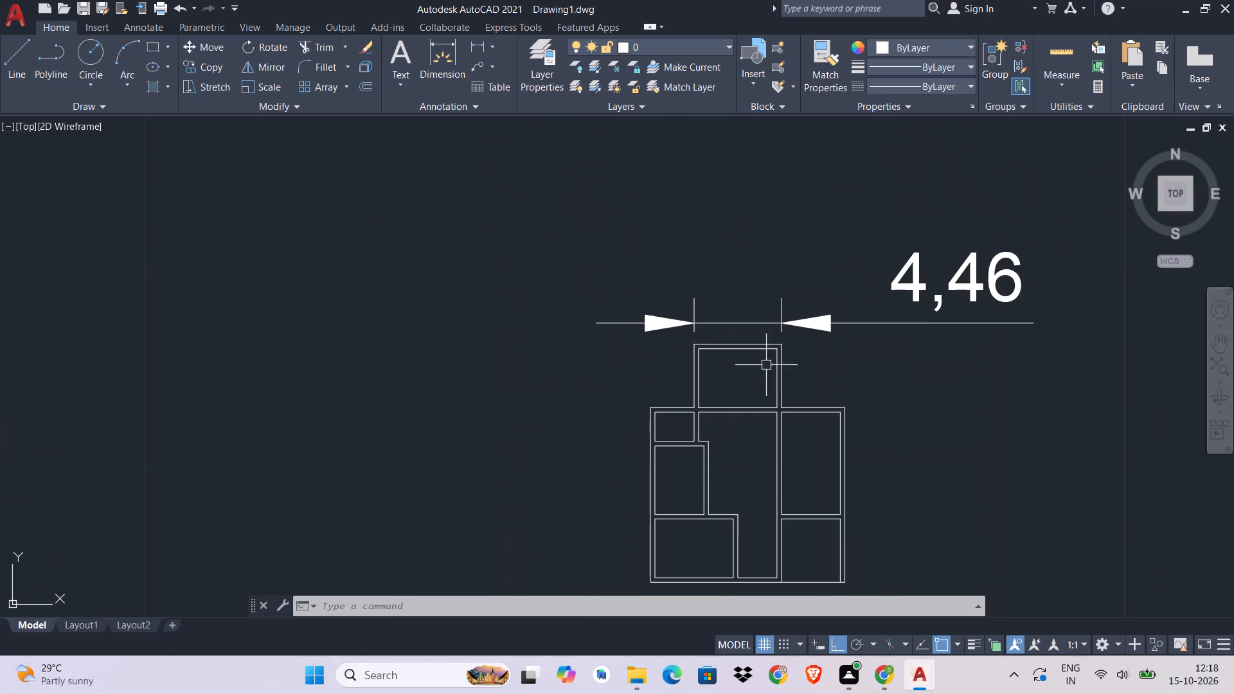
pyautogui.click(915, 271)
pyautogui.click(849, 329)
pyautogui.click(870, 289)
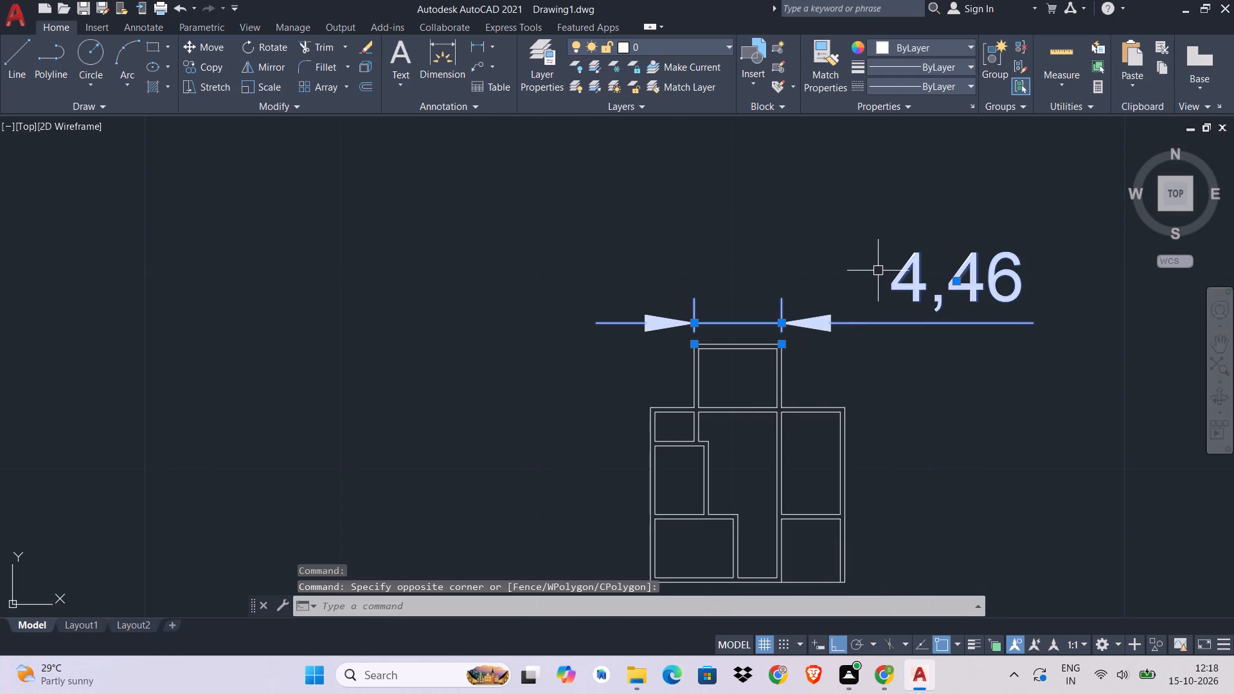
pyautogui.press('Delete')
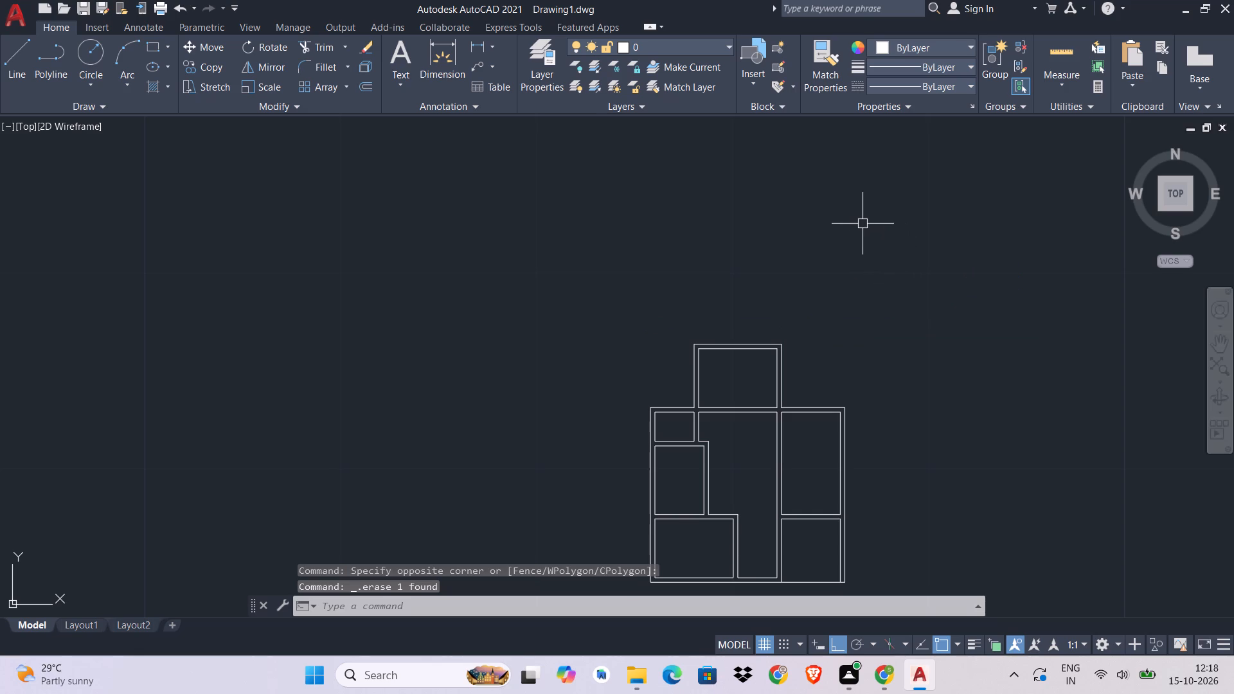
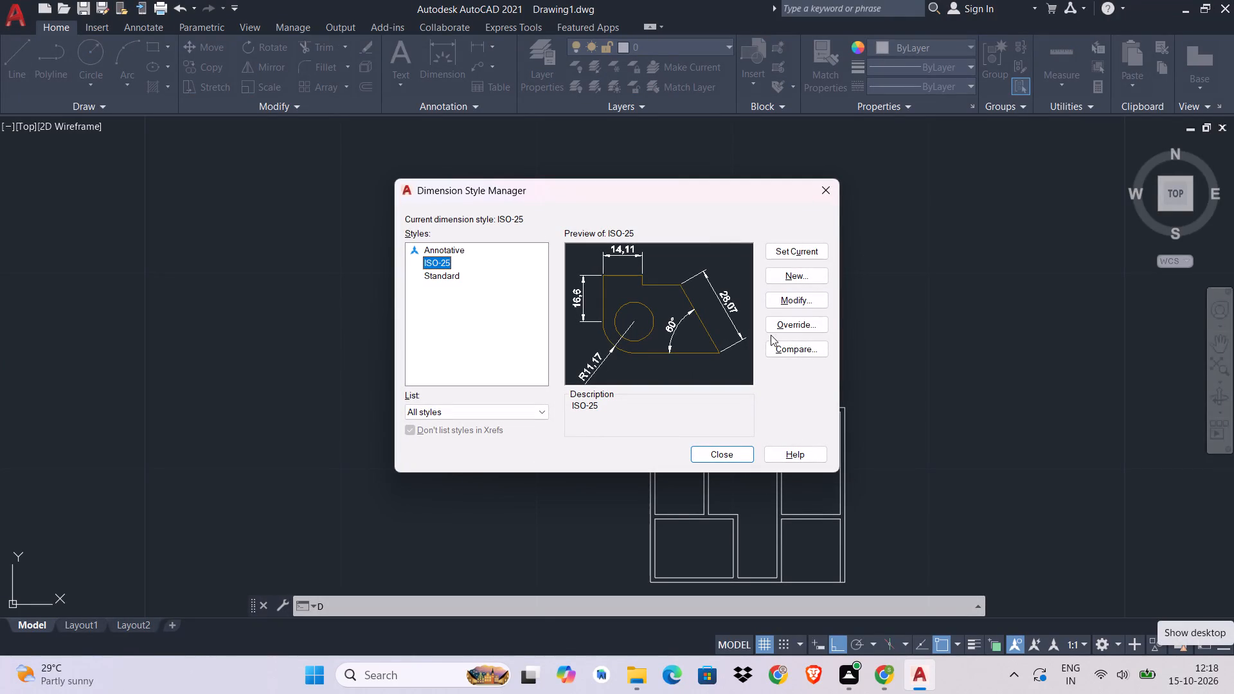
# Set the ISO-25 dimension style's centre mark size to 2 and arrow size to 2, and make the style current.
pyautogui.click(810, 303)
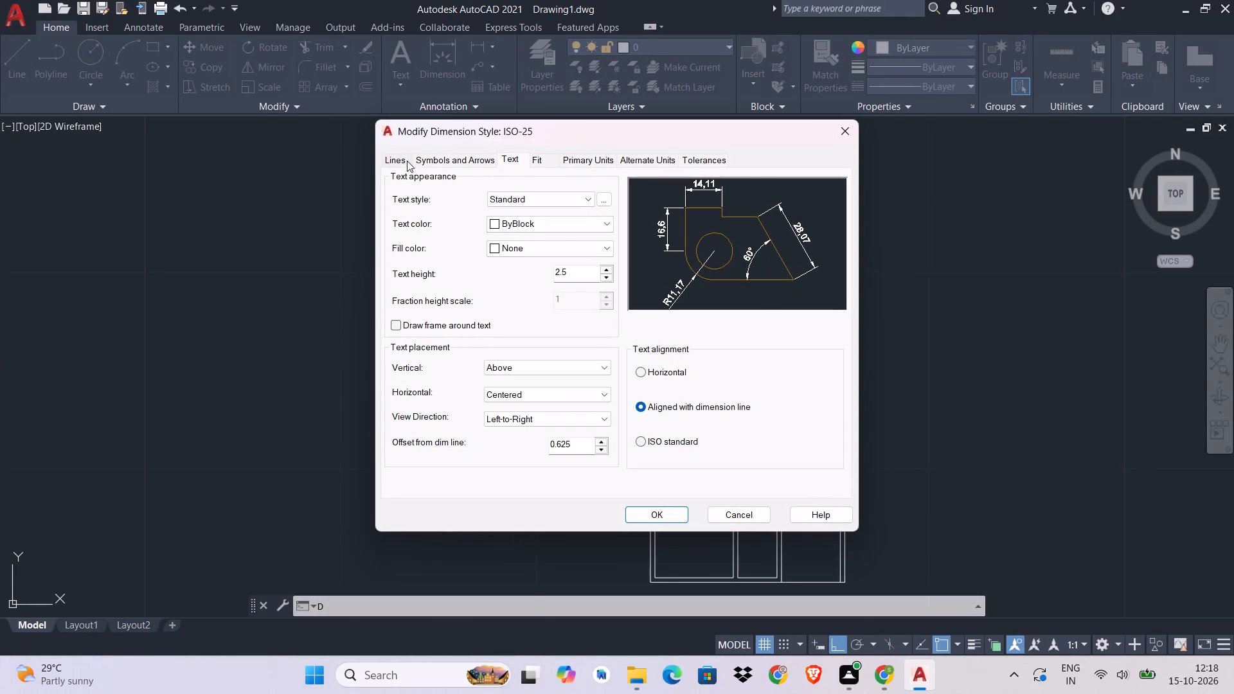
pyautogui.click(438, 158)
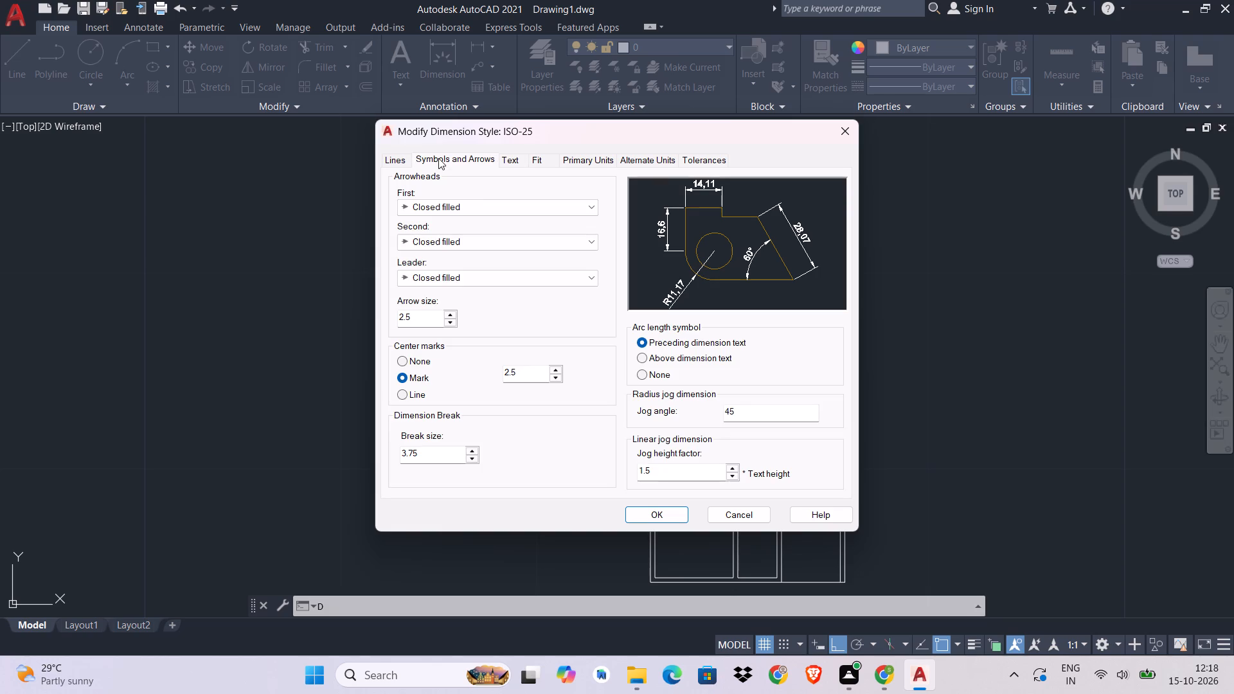
pyautogui.click(537, 373)
pyautogui.press('BackSpace')
pyautogui.press('BackSpace')
pyautogui.press('BackSpace')
pyautogui.press('2')
pyautogui.press('Return')
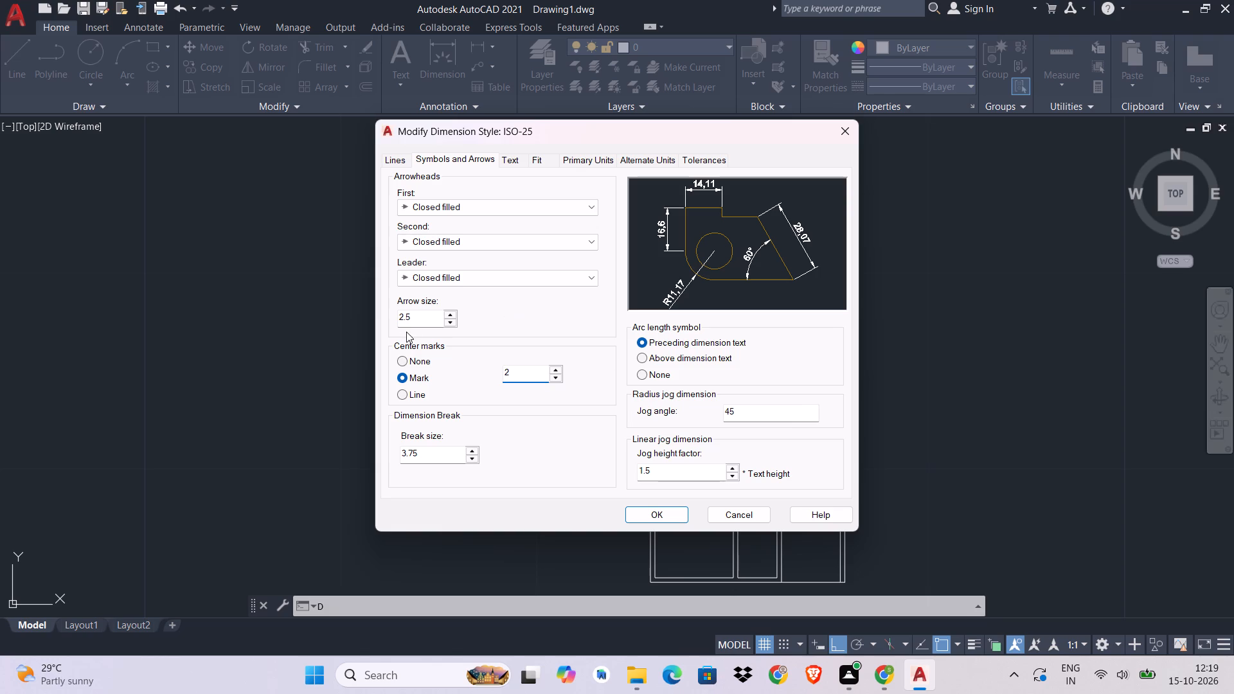
pyautogui.click(415, 320)
pyautogui.press('BackSpace')
pyautogui.press('BackSpace')
pyautogui.click(668, 520)
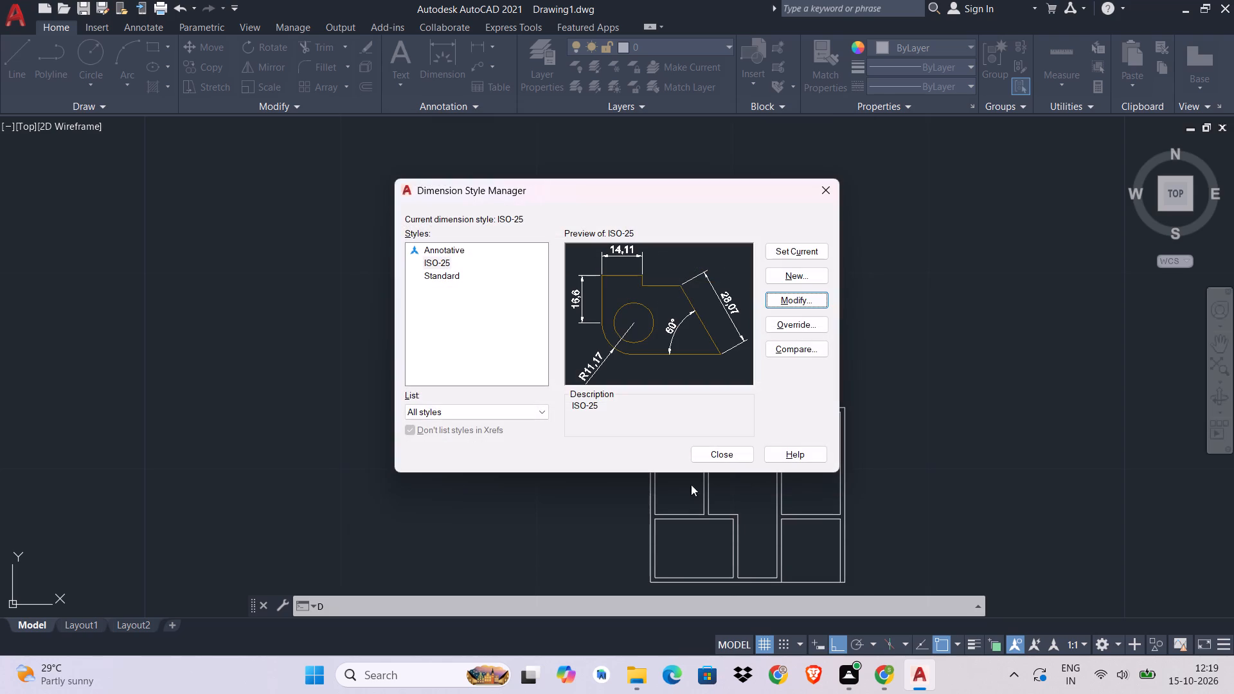
pyautogui.click(803, 240)
pyautogui.click(814, 247)
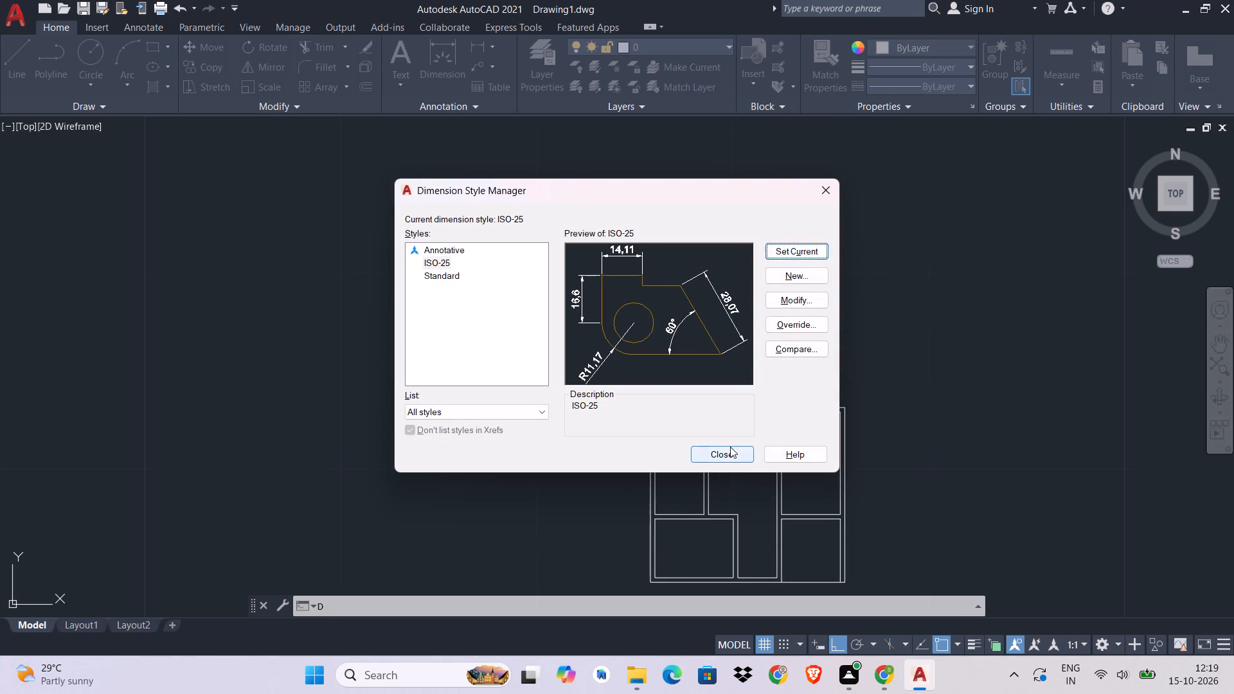
pyautogui.click(730, 447)
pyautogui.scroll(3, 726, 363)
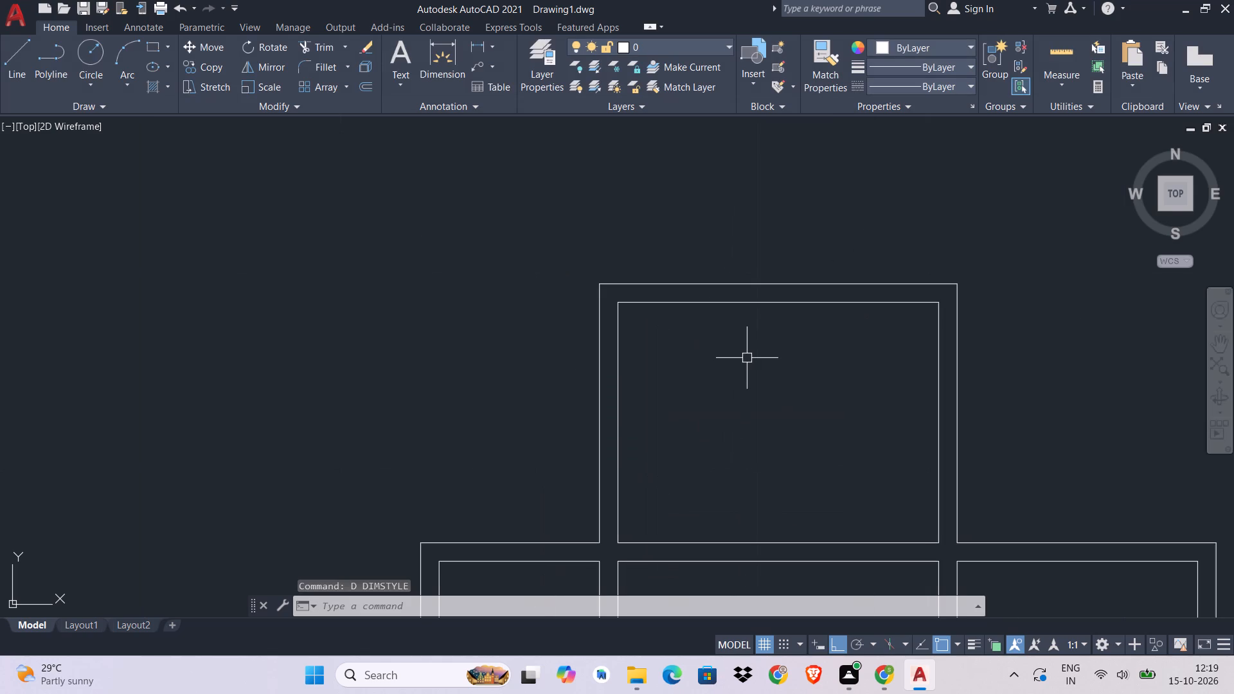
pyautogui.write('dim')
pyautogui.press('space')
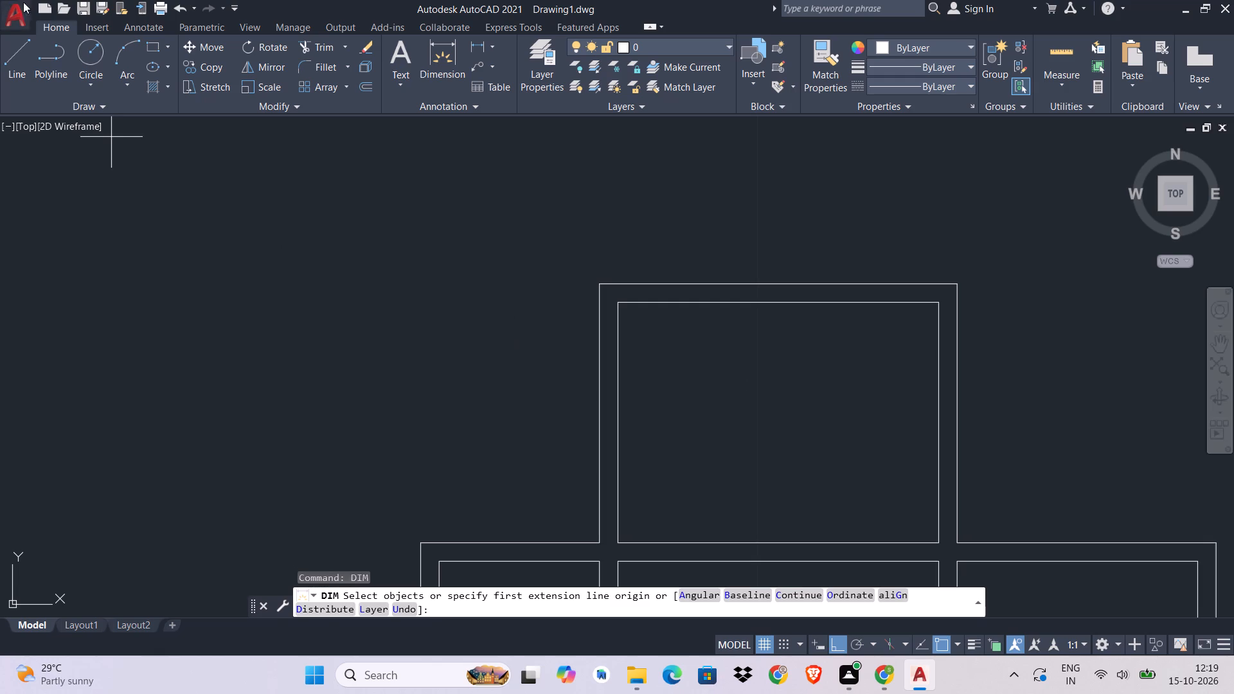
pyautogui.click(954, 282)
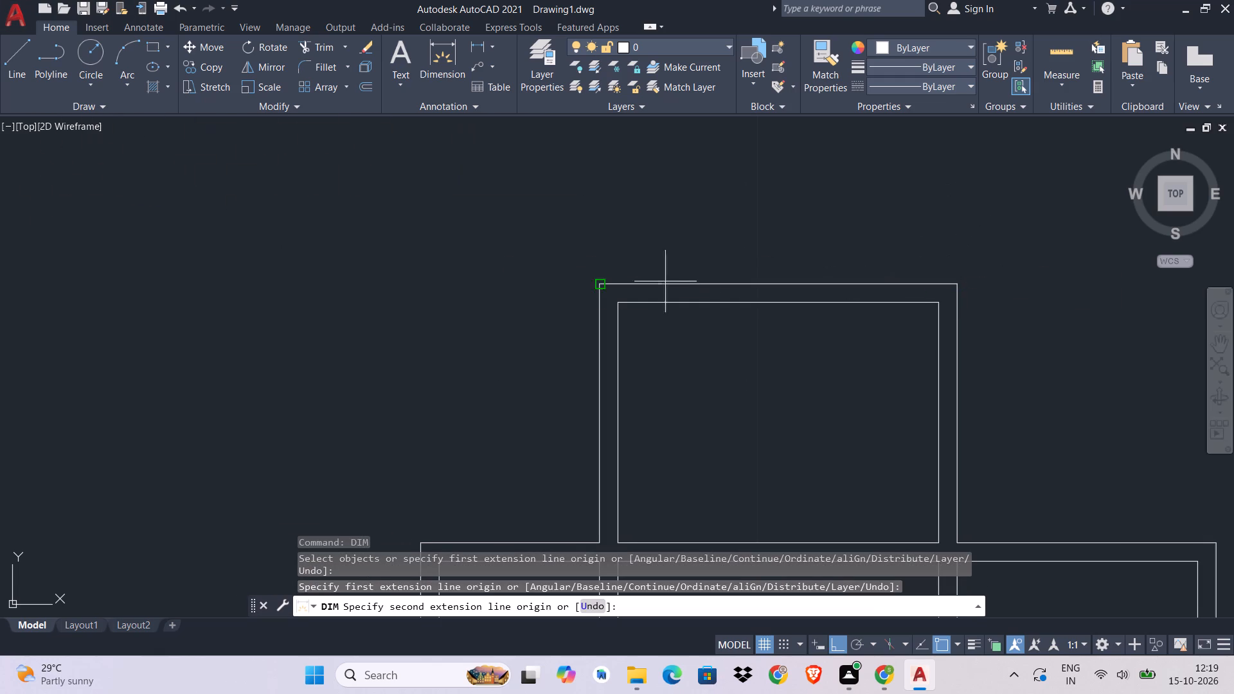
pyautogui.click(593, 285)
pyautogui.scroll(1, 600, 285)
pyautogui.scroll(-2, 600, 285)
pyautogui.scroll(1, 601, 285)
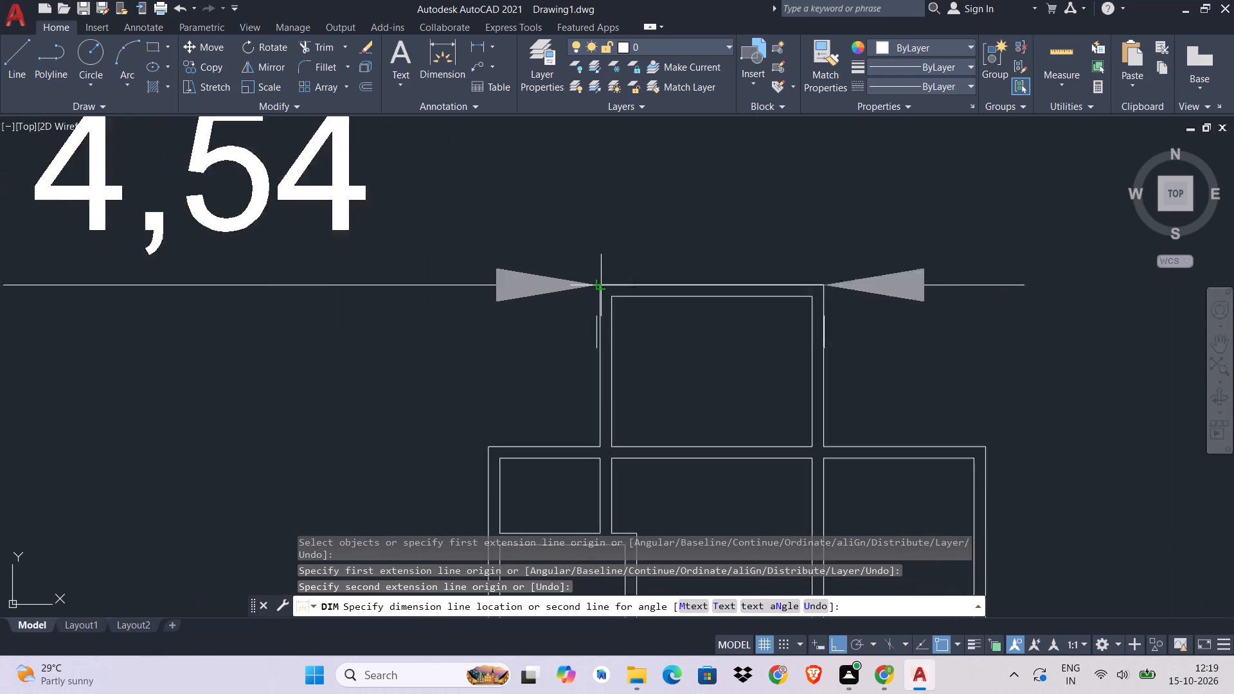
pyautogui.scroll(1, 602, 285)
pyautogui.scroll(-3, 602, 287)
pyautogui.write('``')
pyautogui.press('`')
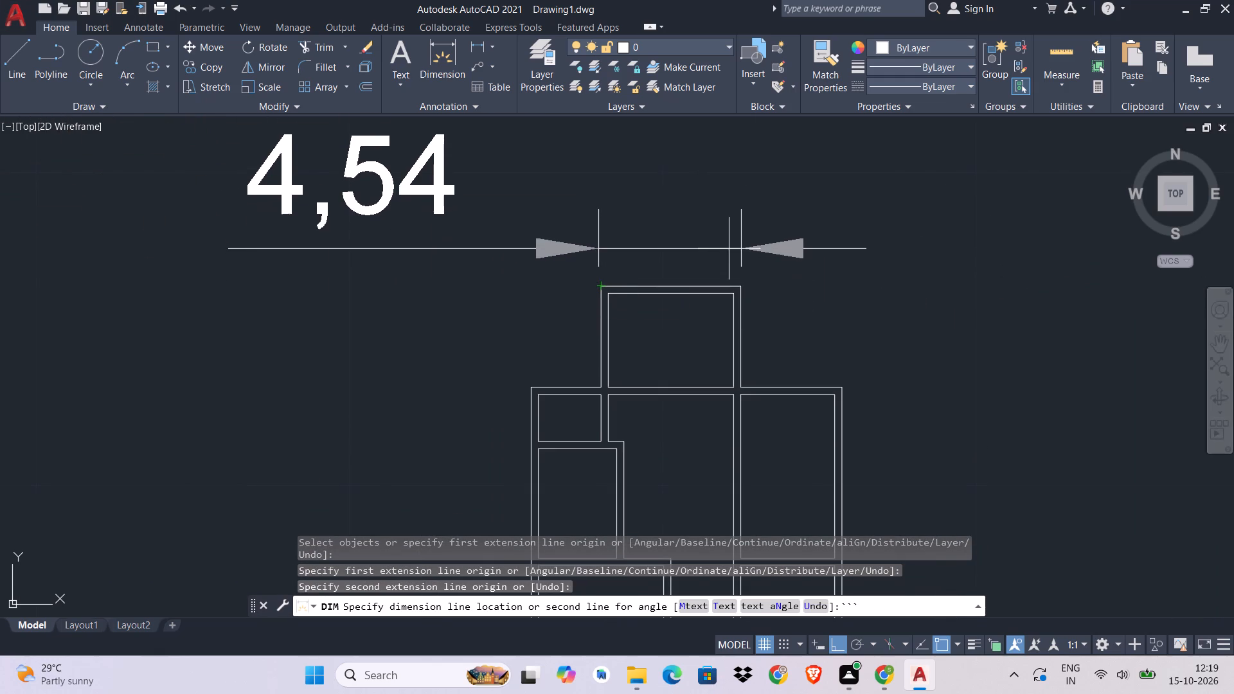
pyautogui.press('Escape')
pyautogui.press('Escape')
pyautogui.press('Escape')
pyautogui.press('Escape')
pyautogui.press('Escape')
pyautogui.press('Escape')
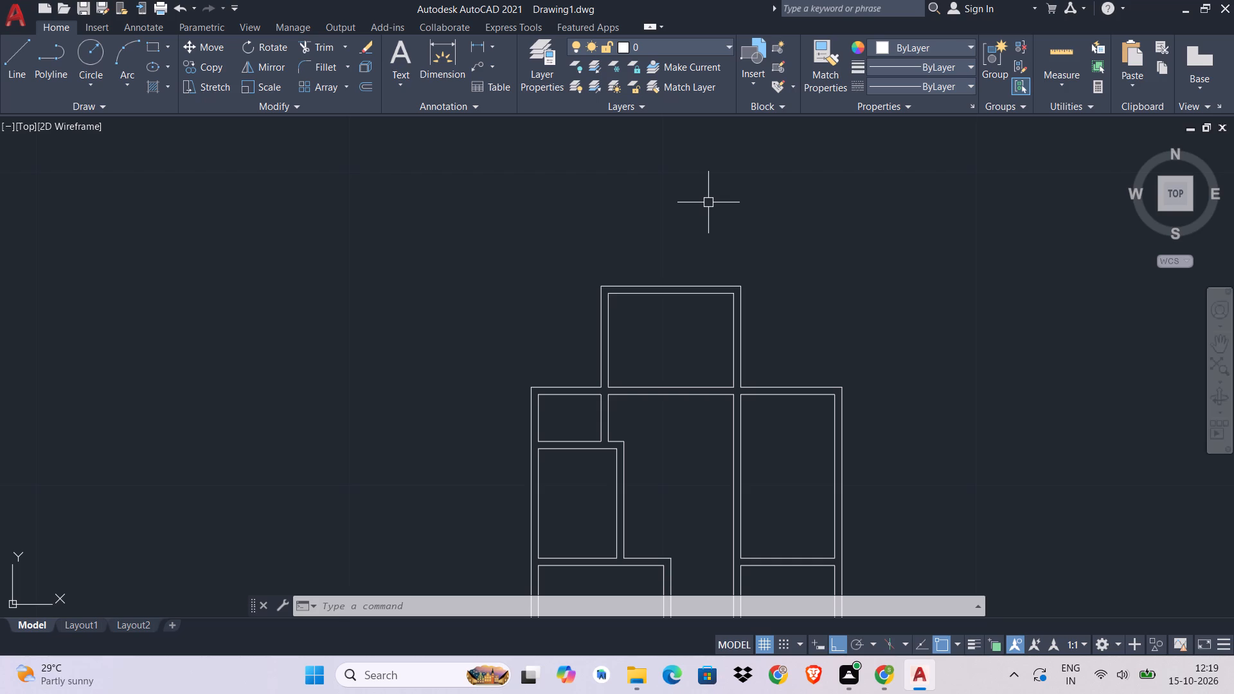
# Review the ISO-25 dimension style's arrow, primary unit, alternate unit, tolerance, text and line settings without changing them.
pyautogui.write('d')
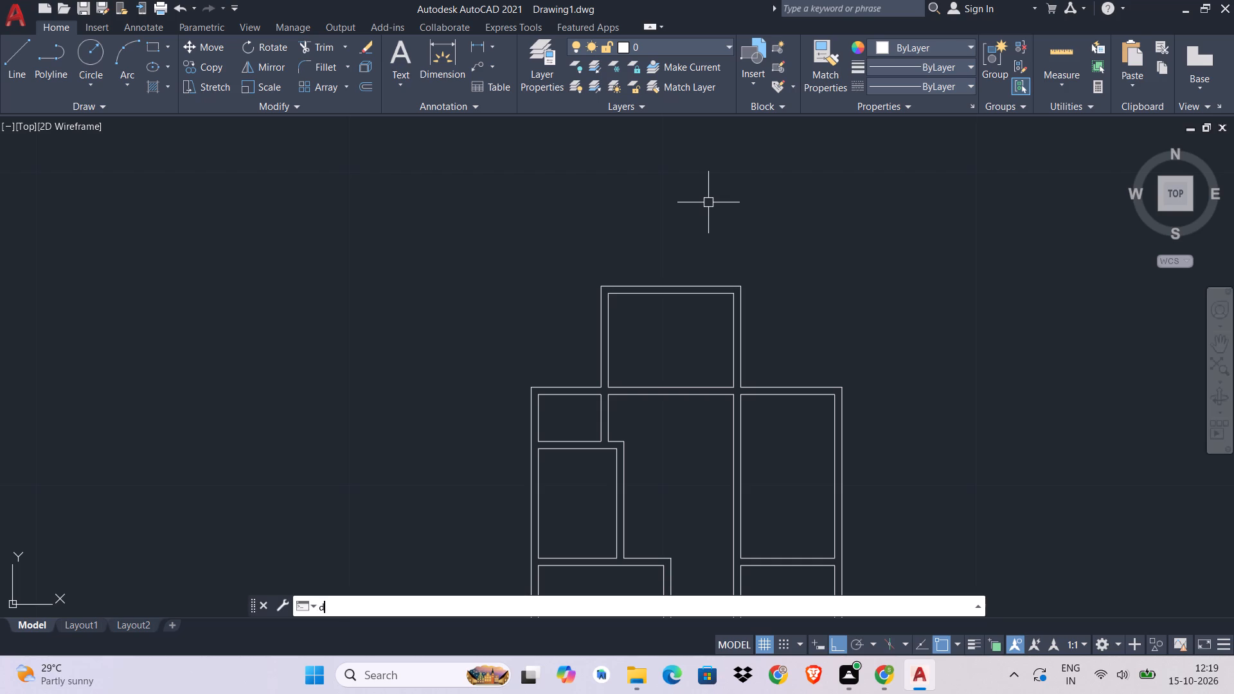
pyautogui.press('space')
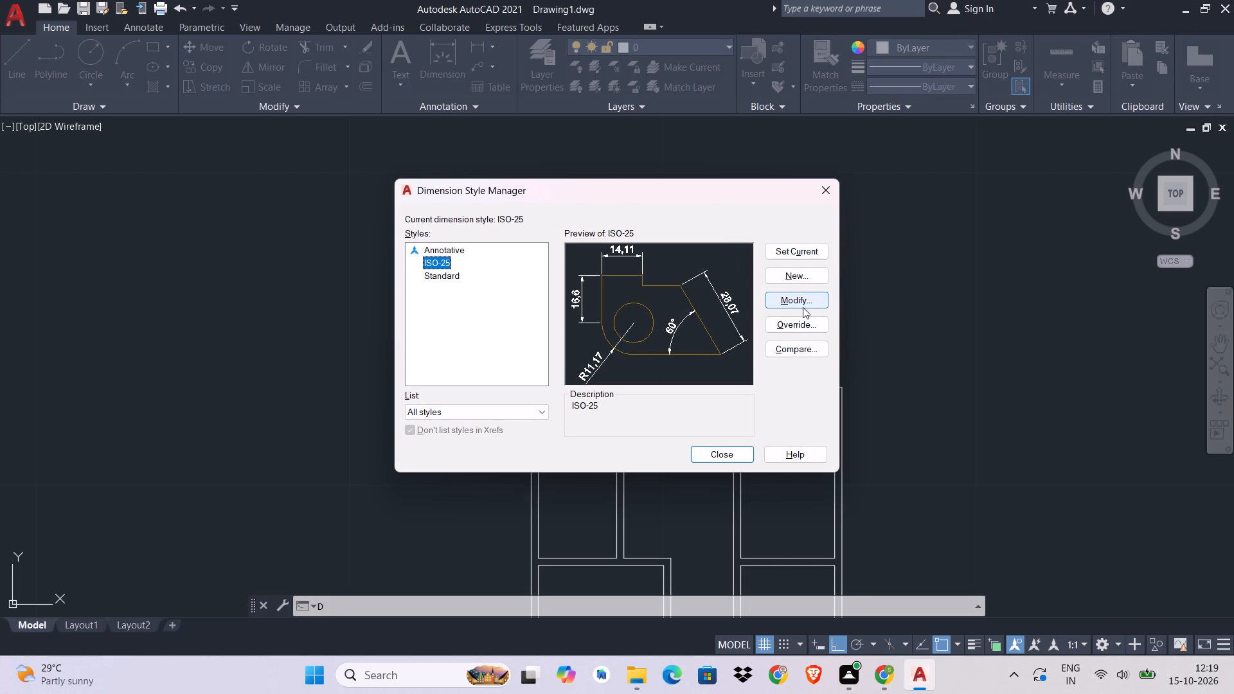
pyautogui.click(803, 307)
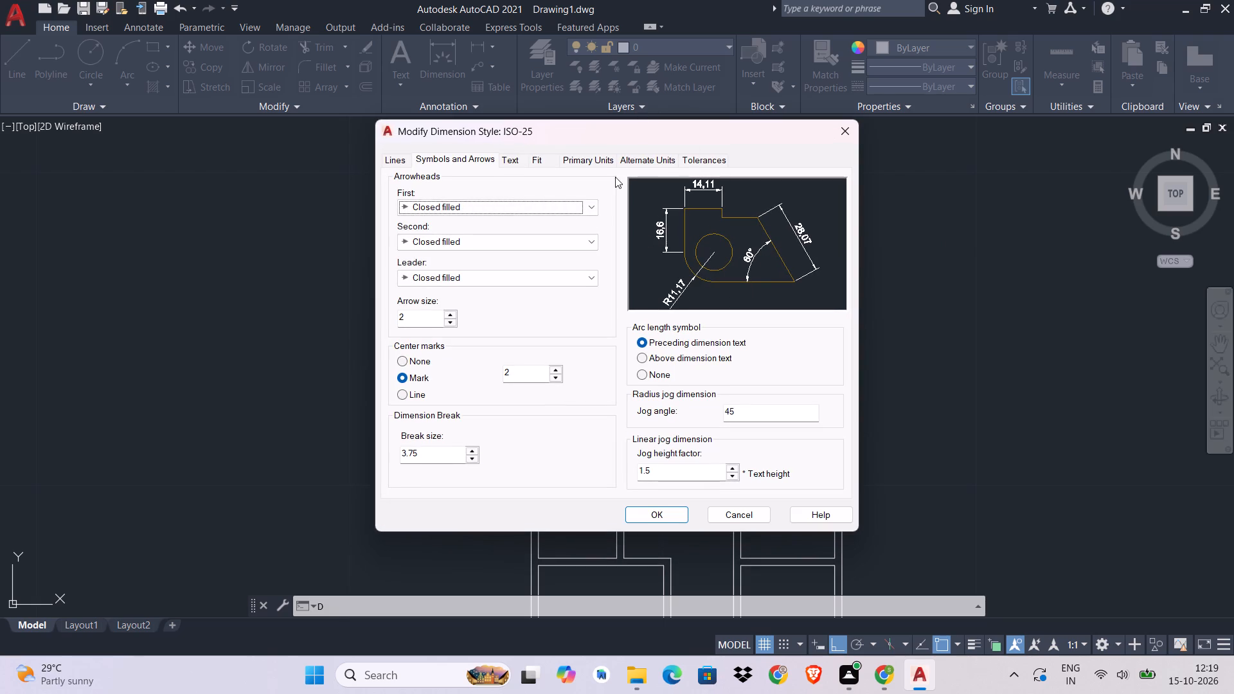
pyautogui.click(441, 154)
pyautogui.click(604, 157)
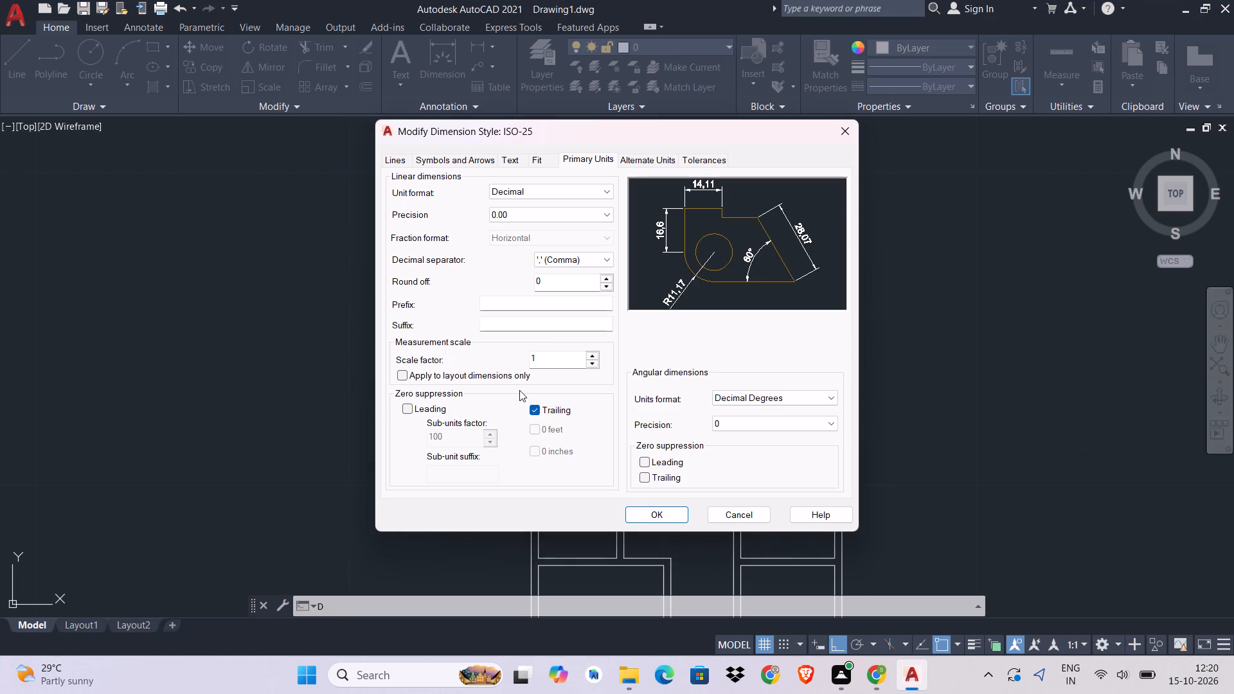
pyautogui.click(455, 154)
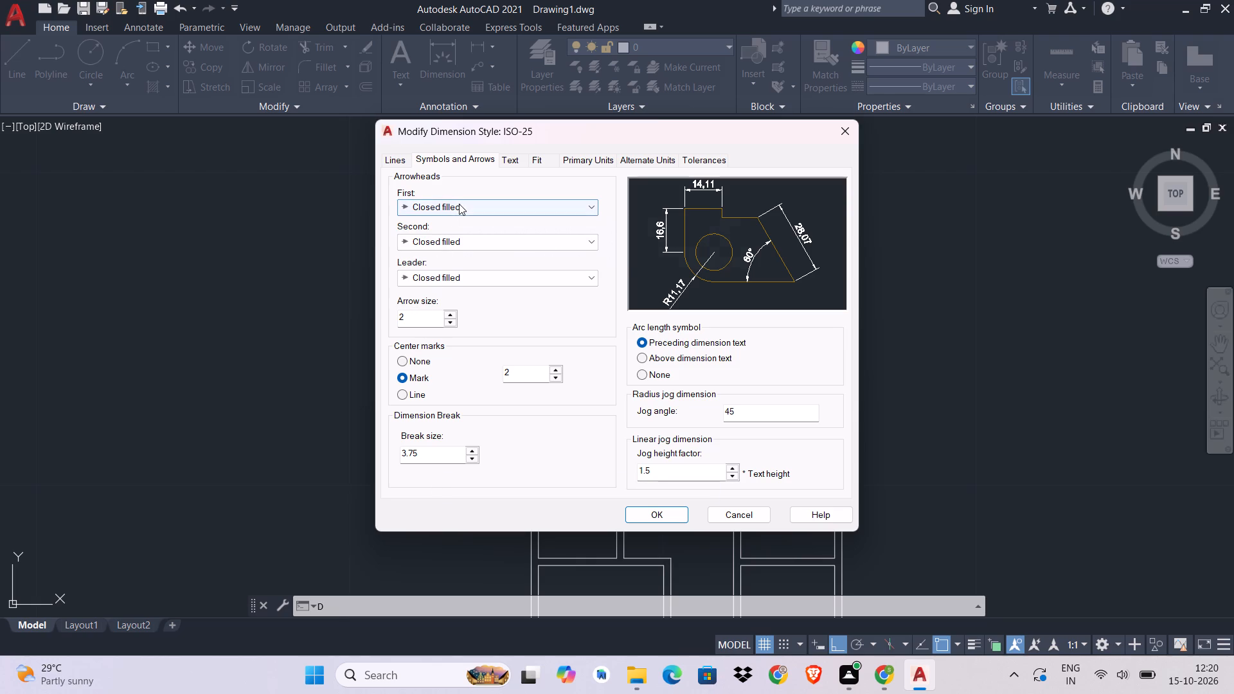
pyautogui.click(436, 156)
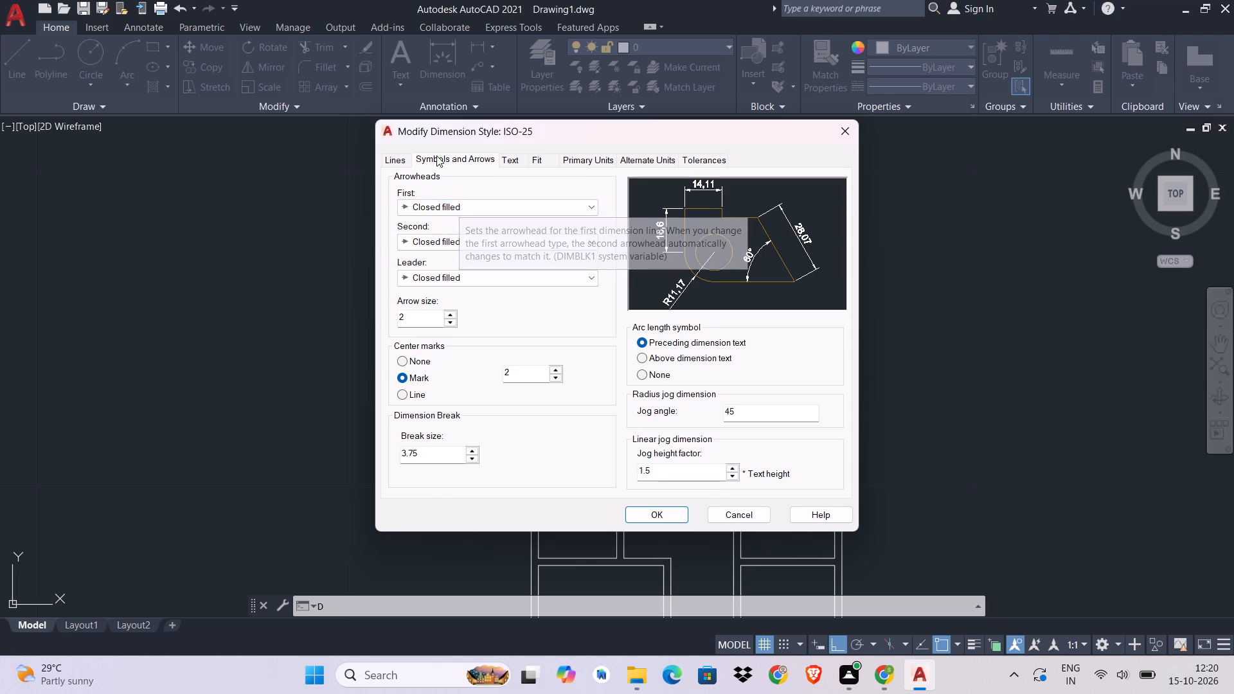
pyautogui.click(436, 156)
pyautogui.click(378, 156)
pyautogui.click(391, 156)
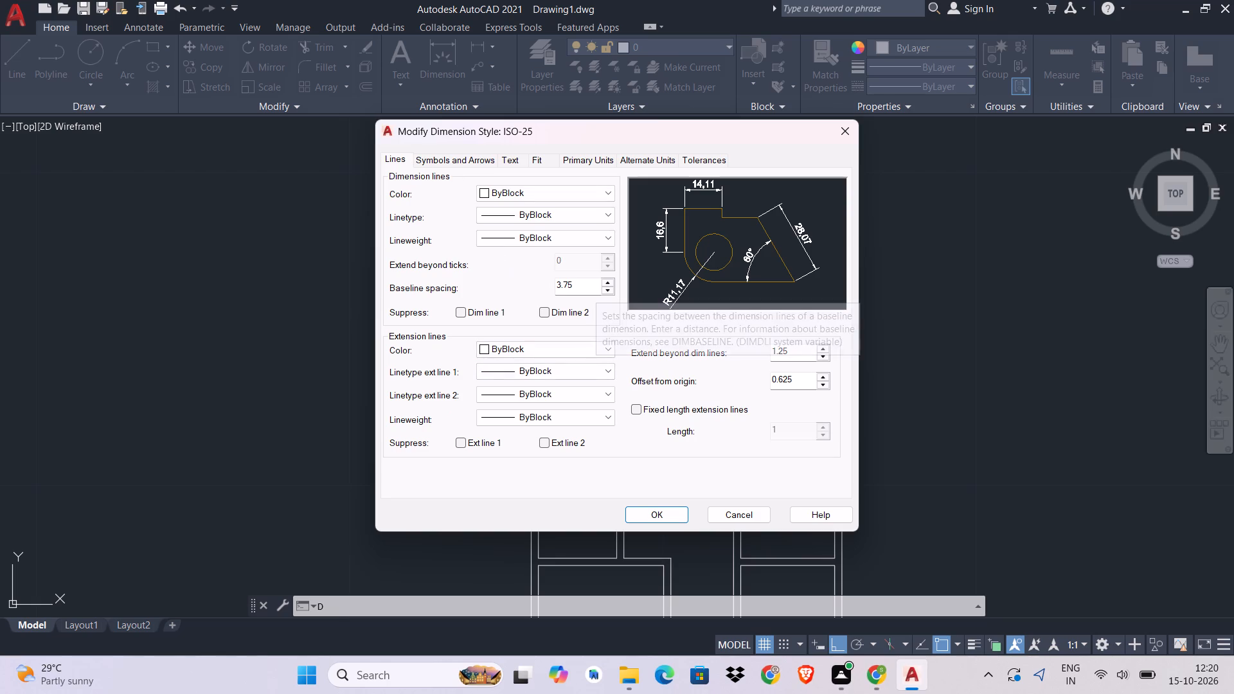
pyautogui.click(686, 159)
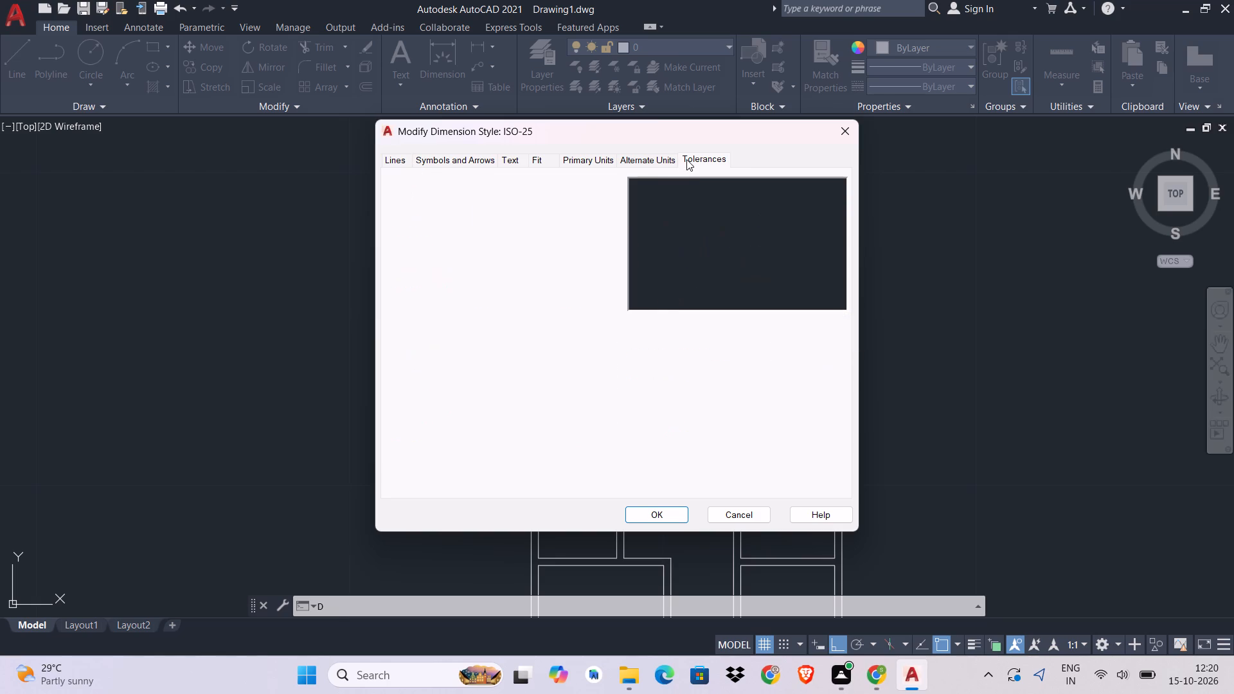
pyautogui.click(640, 160)
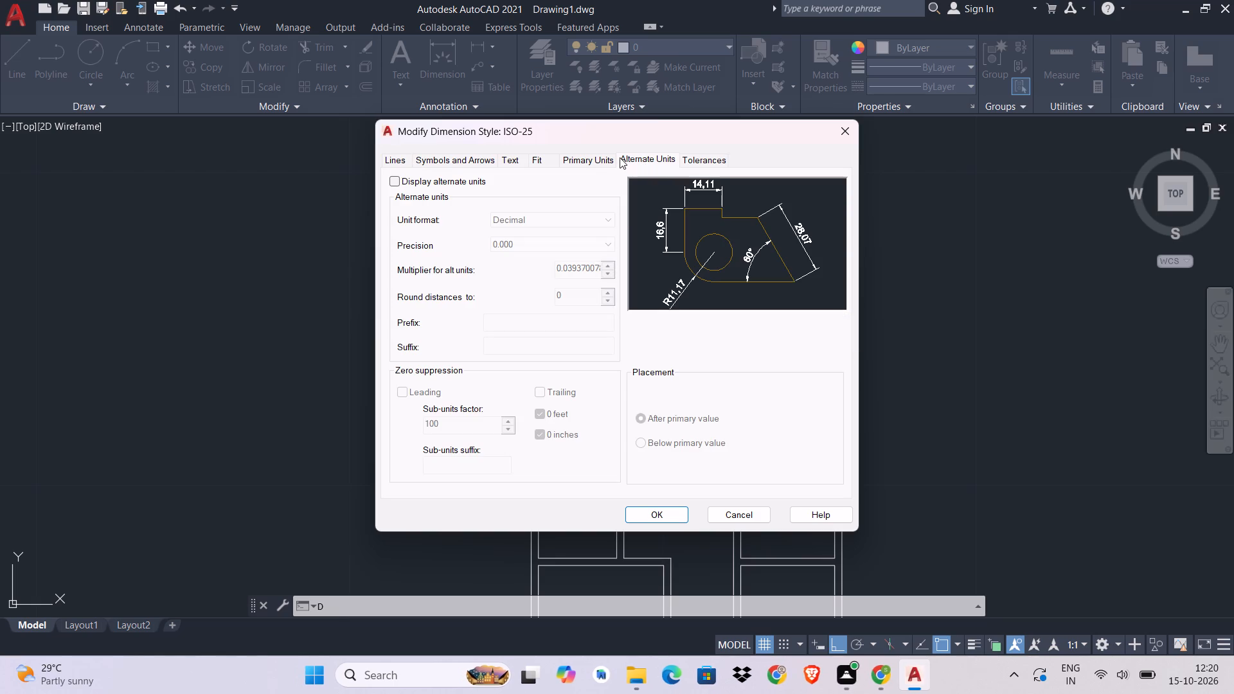
pyautogui.click(619, 157)
pyautogui.click(599, 157)
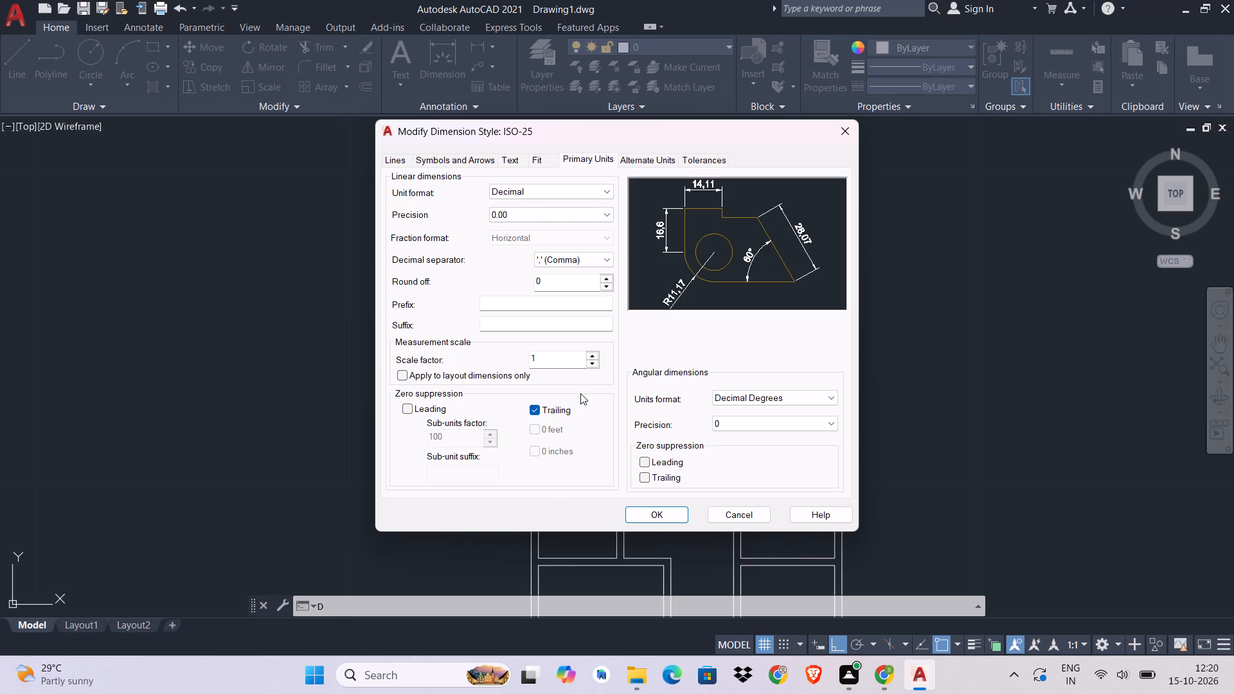
pyautogui.click(499, 161)
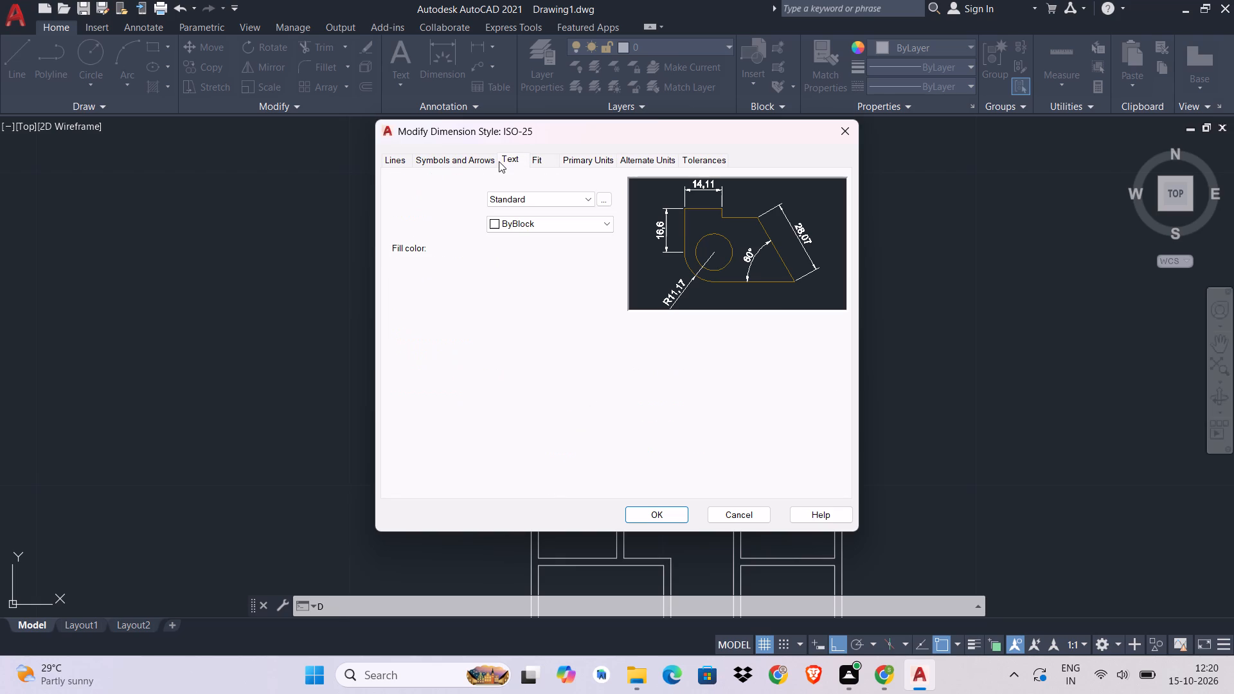
pyautogui.click(465, 158)
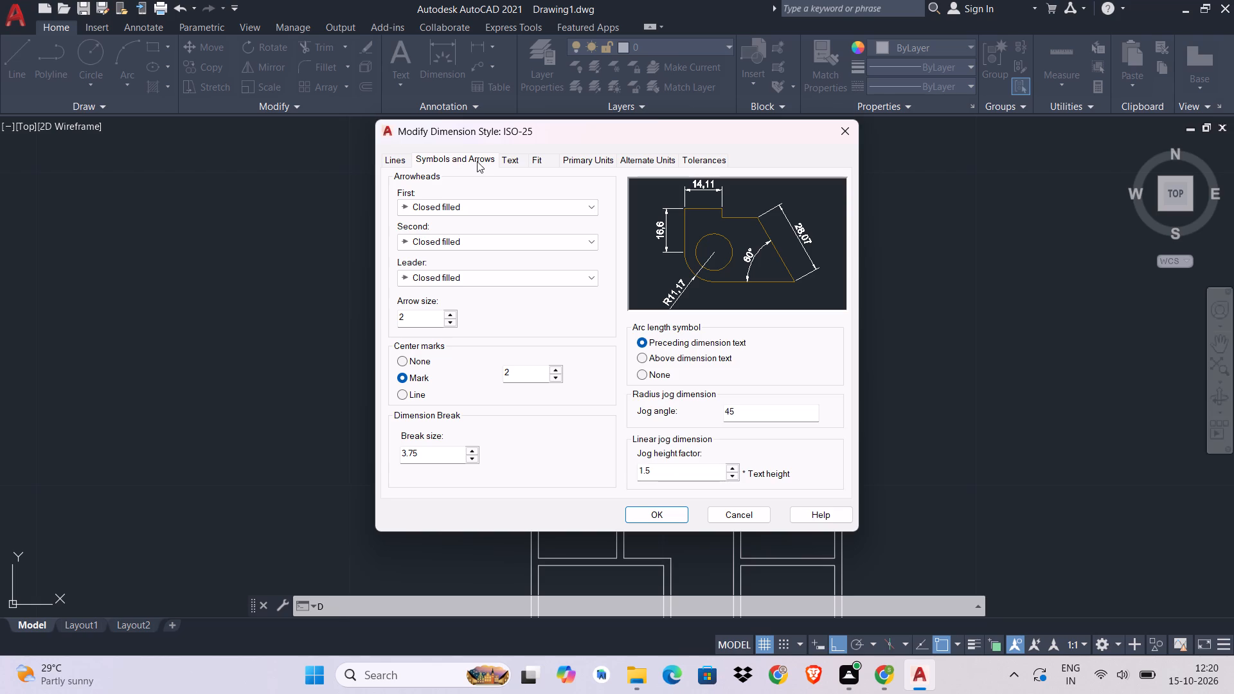
pyautogui.click(397, 160)
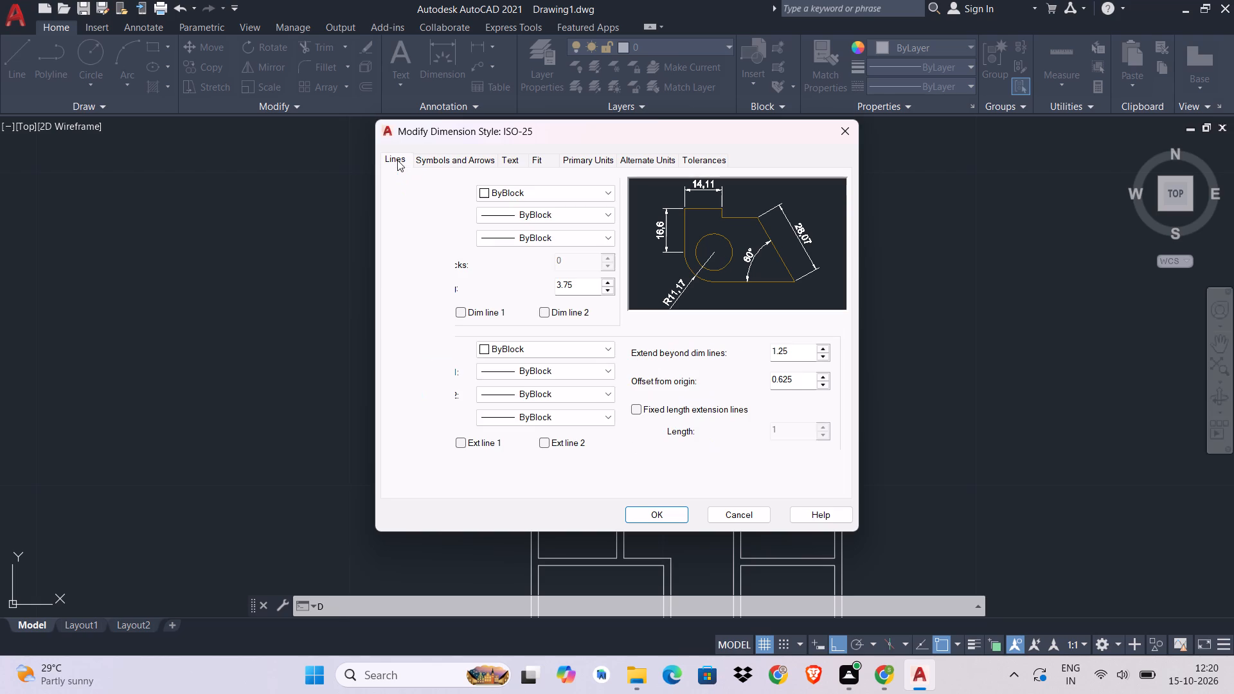
pyautogui.click(828, 134)
pyautogui.click(848, 133)
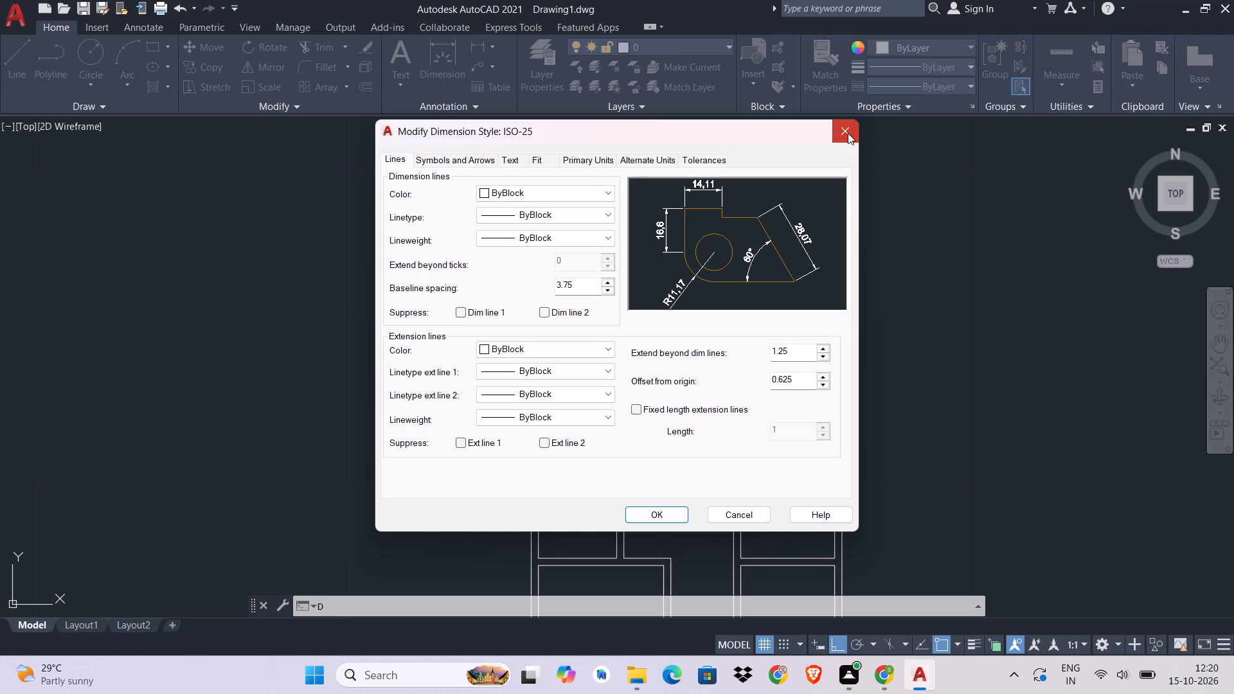
pyautogui.click(720, 458)
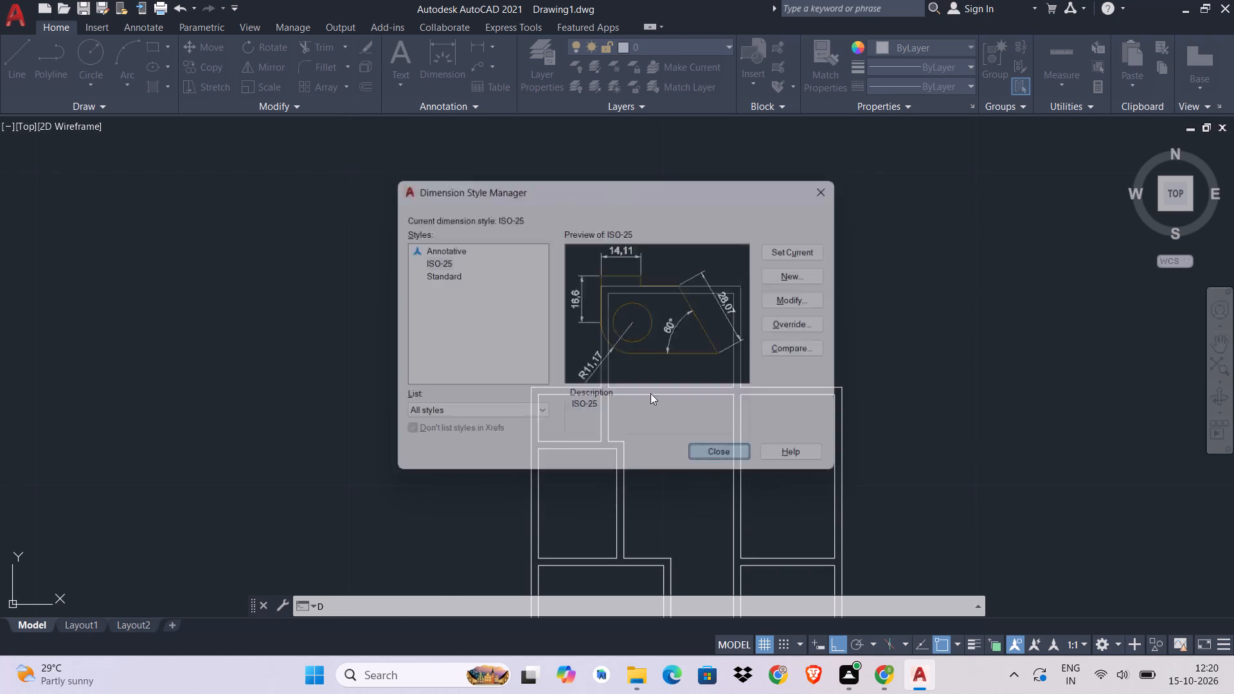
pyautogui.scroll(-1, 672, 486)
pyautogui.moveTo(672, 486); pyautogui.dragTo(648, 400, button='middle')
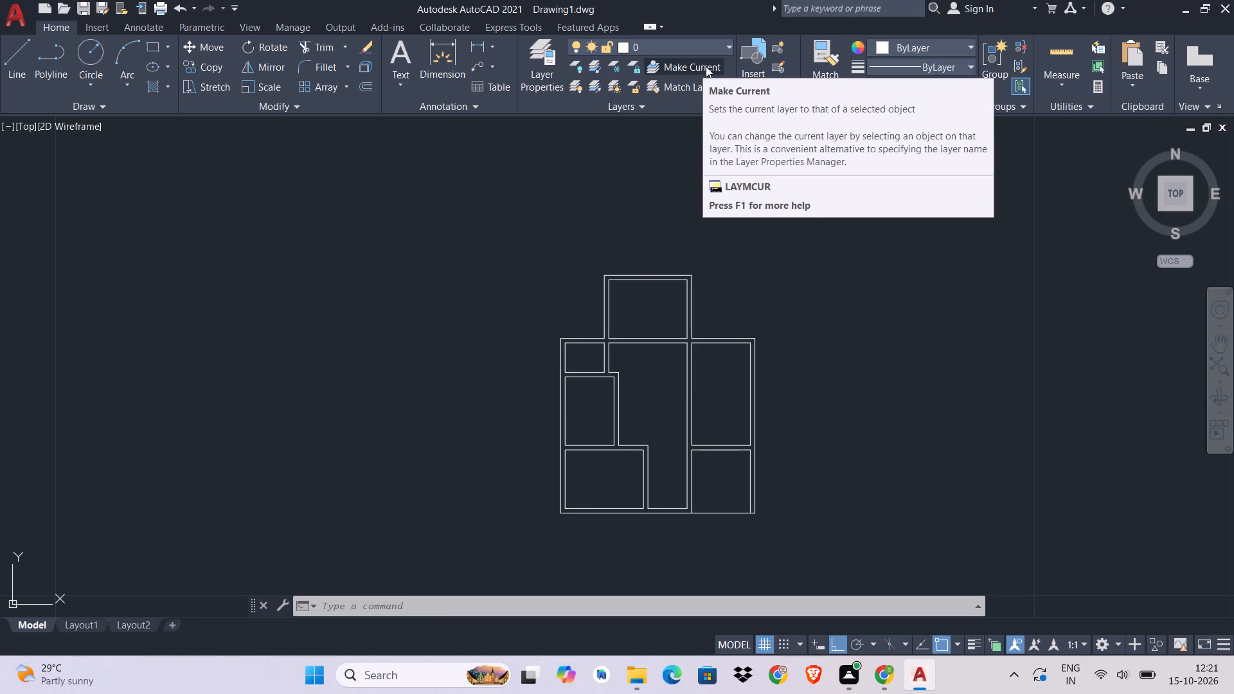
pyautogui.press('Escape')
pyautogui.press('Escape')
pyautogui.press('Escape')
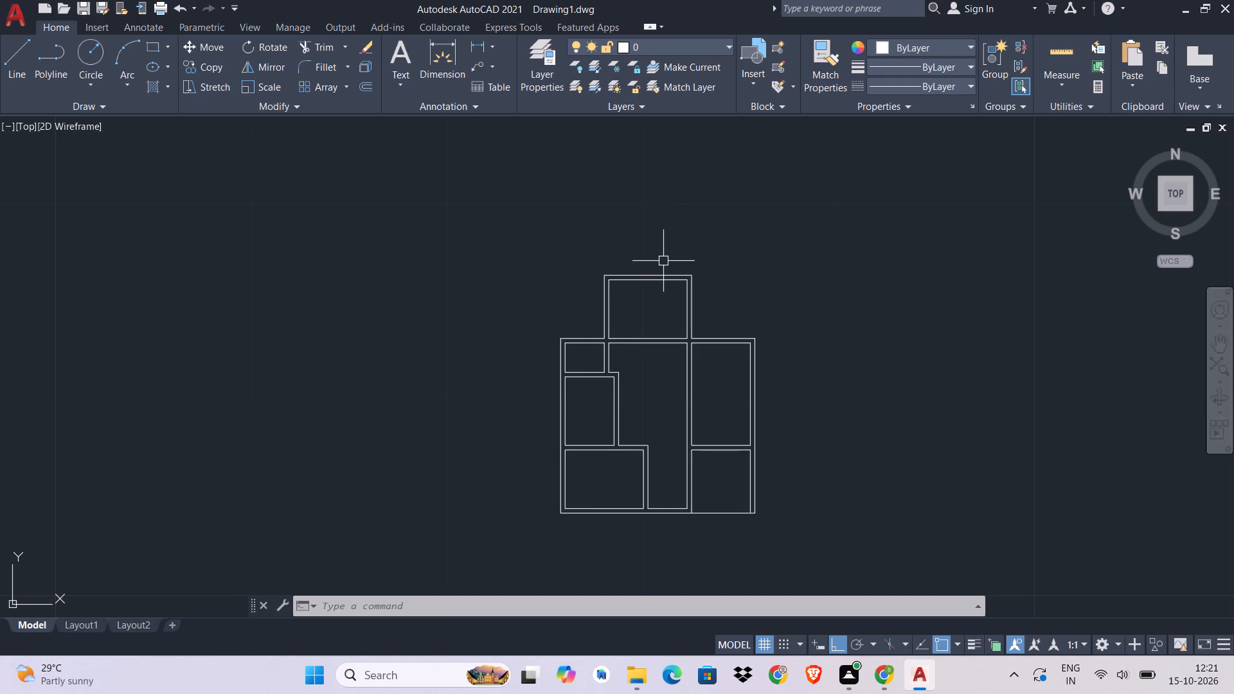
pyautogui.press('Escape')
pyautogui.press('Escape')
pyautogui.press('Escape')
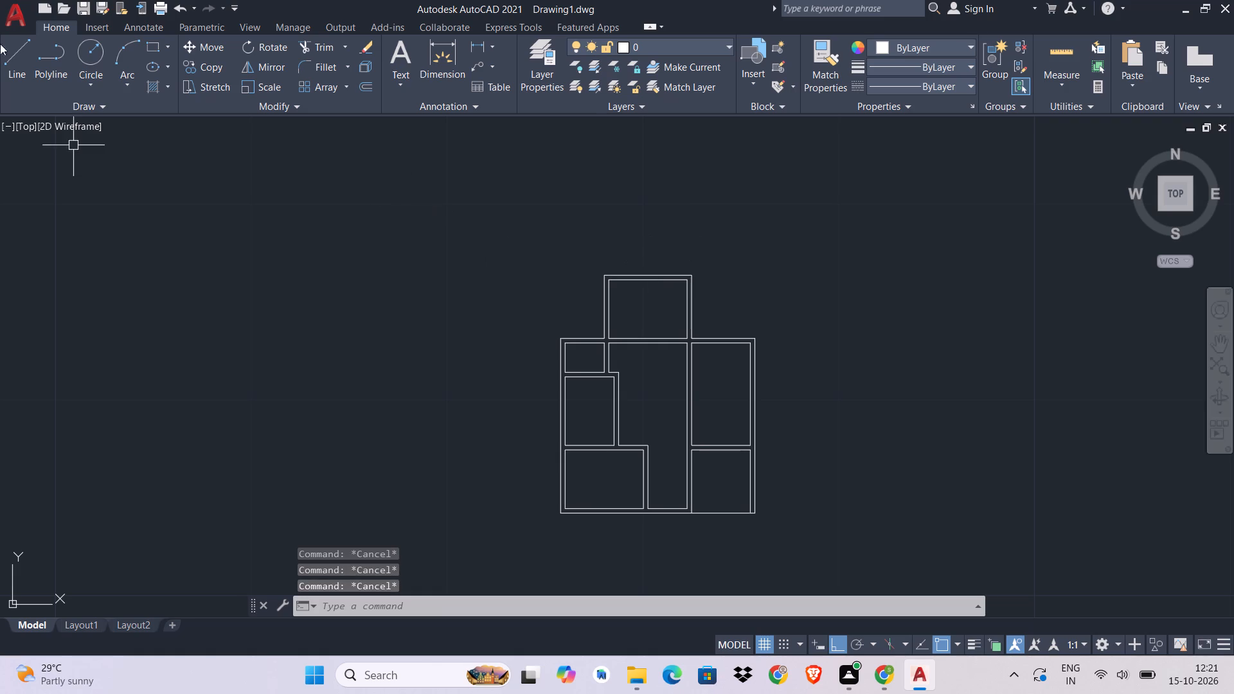
# Start the Line command near the wall junction between the two right-hand rooms.
pyautogui.scroll(3, 693, 445)
pyautogui.scroll(-1, 695, 449)
pyautogui.scroll(3, 695, 452)
pyautogui.scroll(-1, 695, 452)
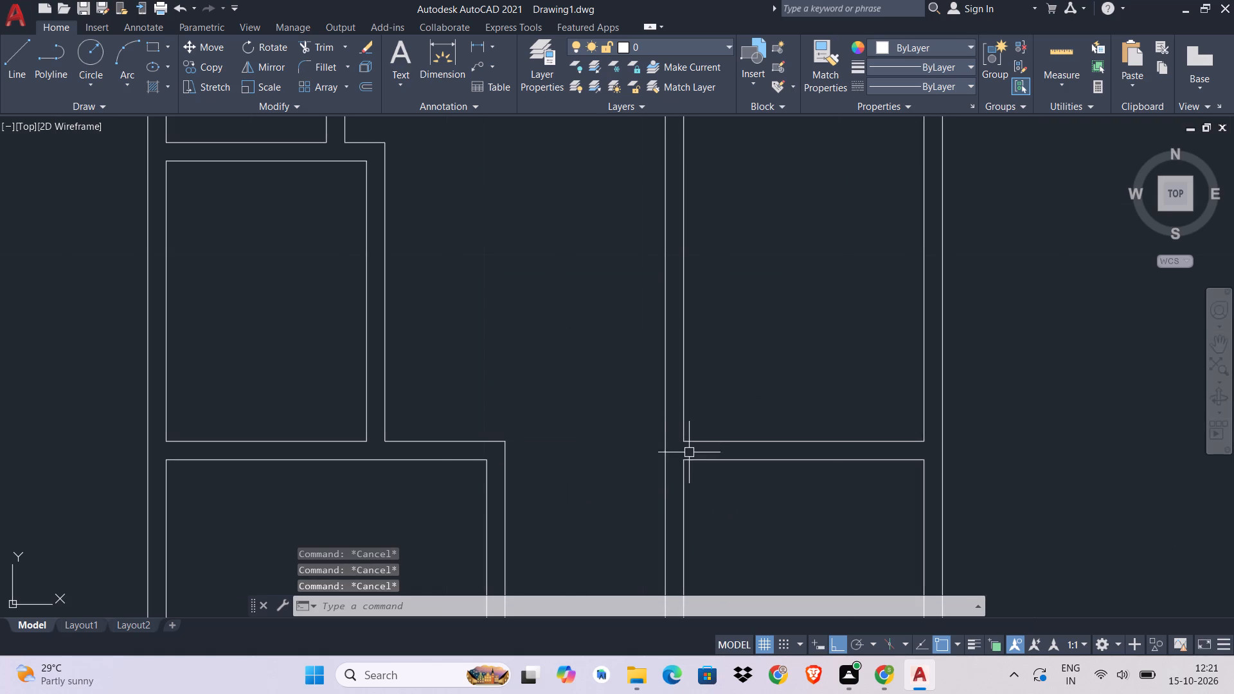
pyautogui.press('l')
pyautogui.press('space')
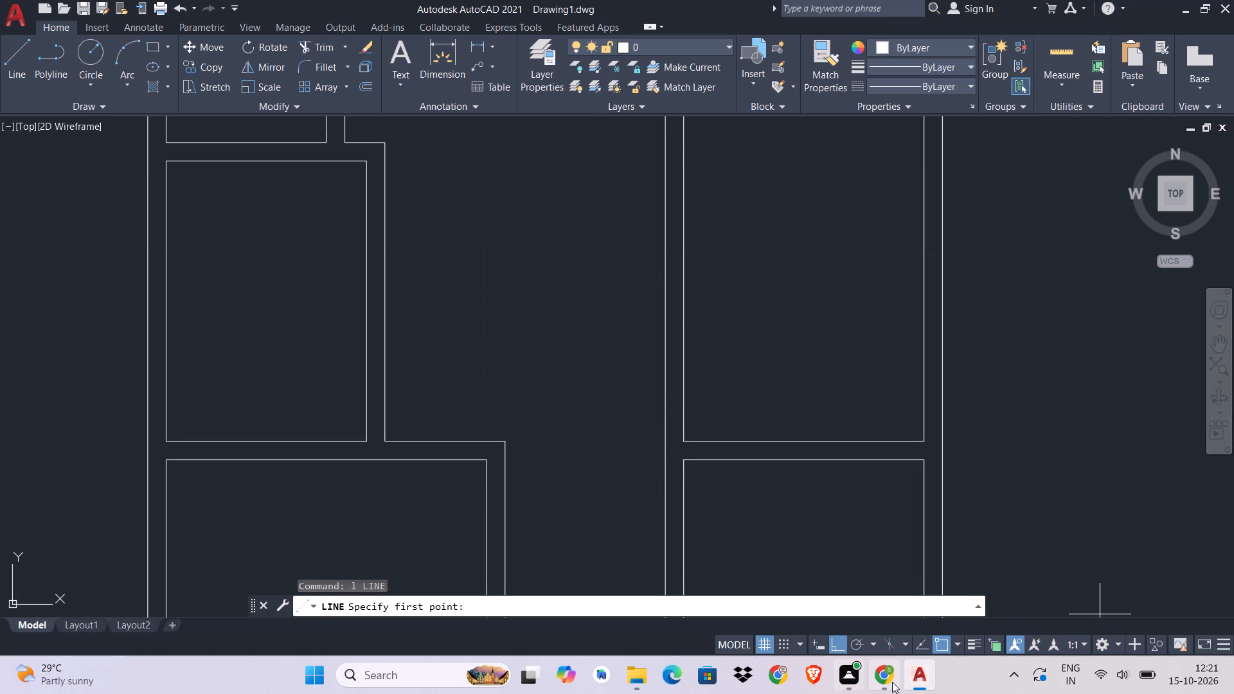
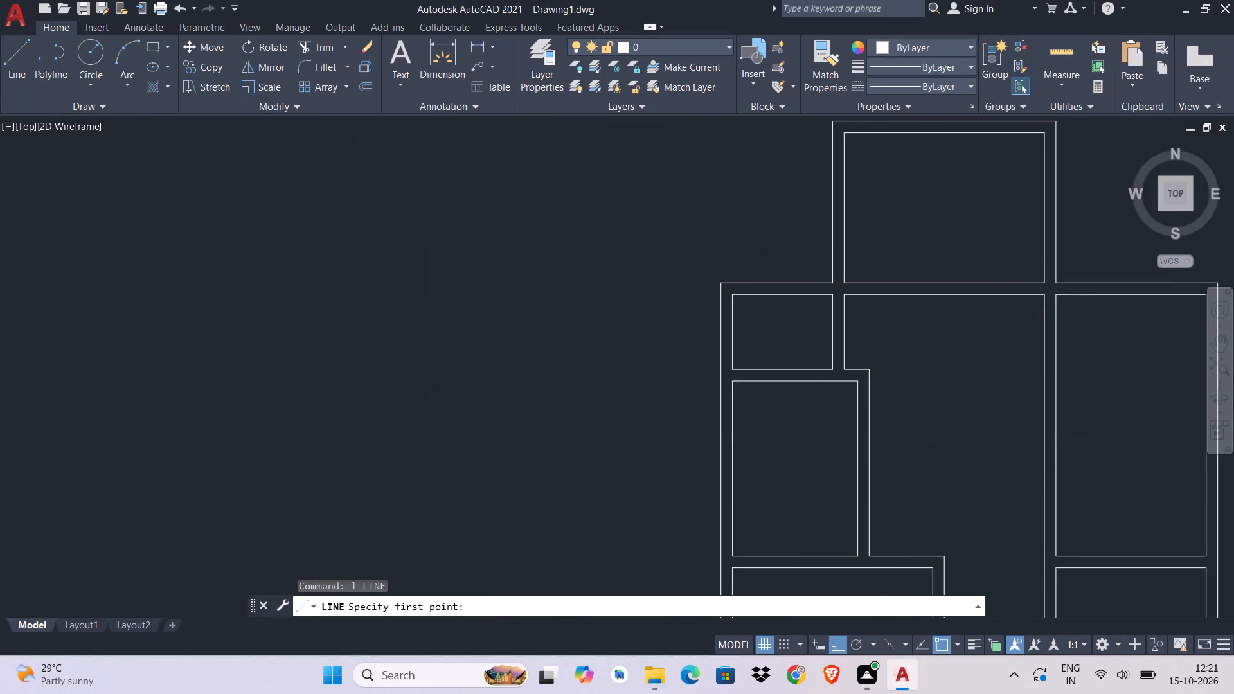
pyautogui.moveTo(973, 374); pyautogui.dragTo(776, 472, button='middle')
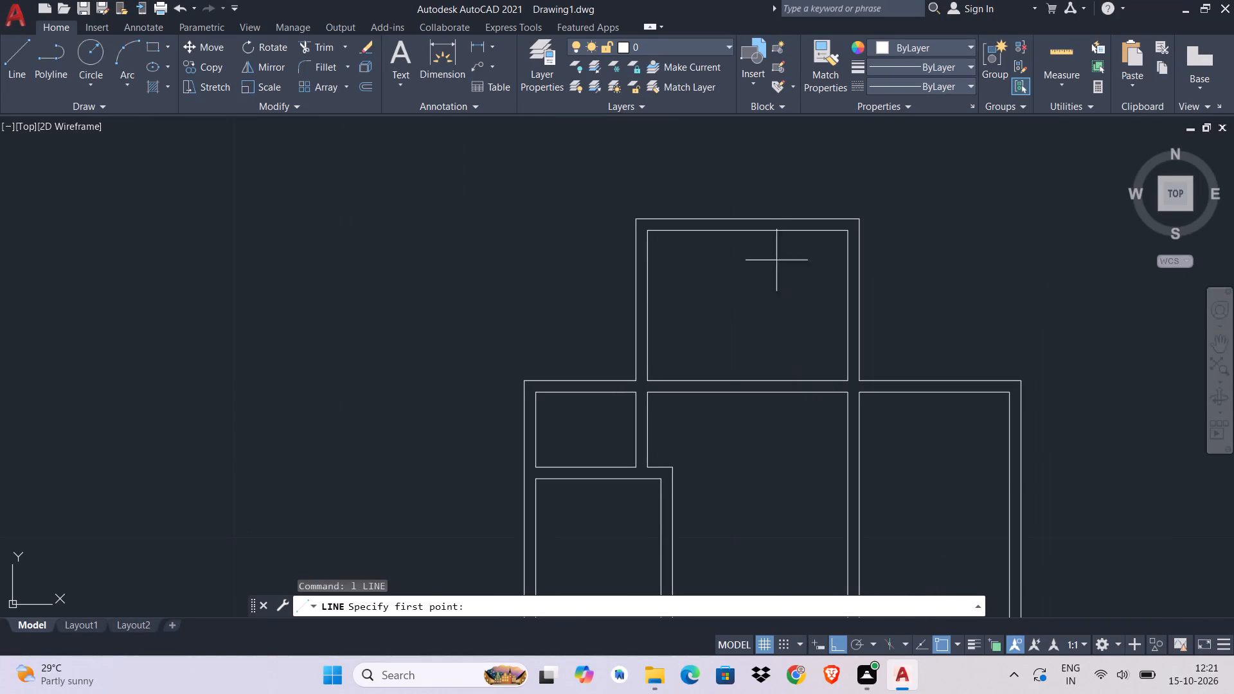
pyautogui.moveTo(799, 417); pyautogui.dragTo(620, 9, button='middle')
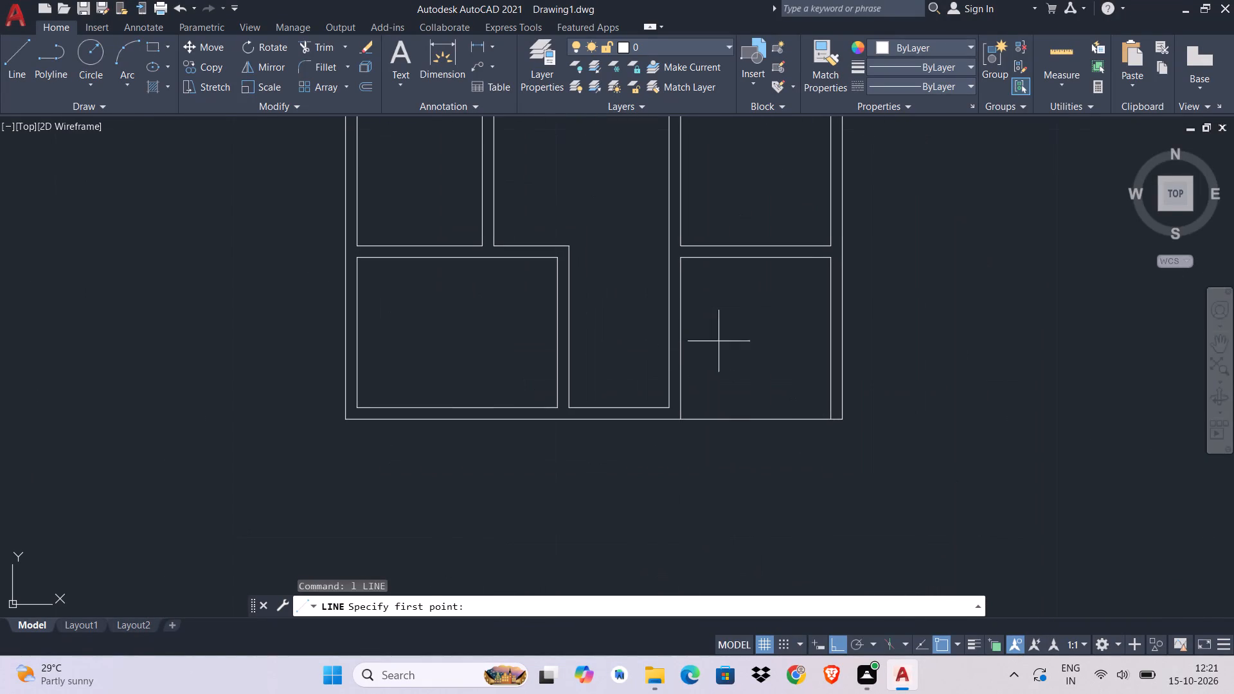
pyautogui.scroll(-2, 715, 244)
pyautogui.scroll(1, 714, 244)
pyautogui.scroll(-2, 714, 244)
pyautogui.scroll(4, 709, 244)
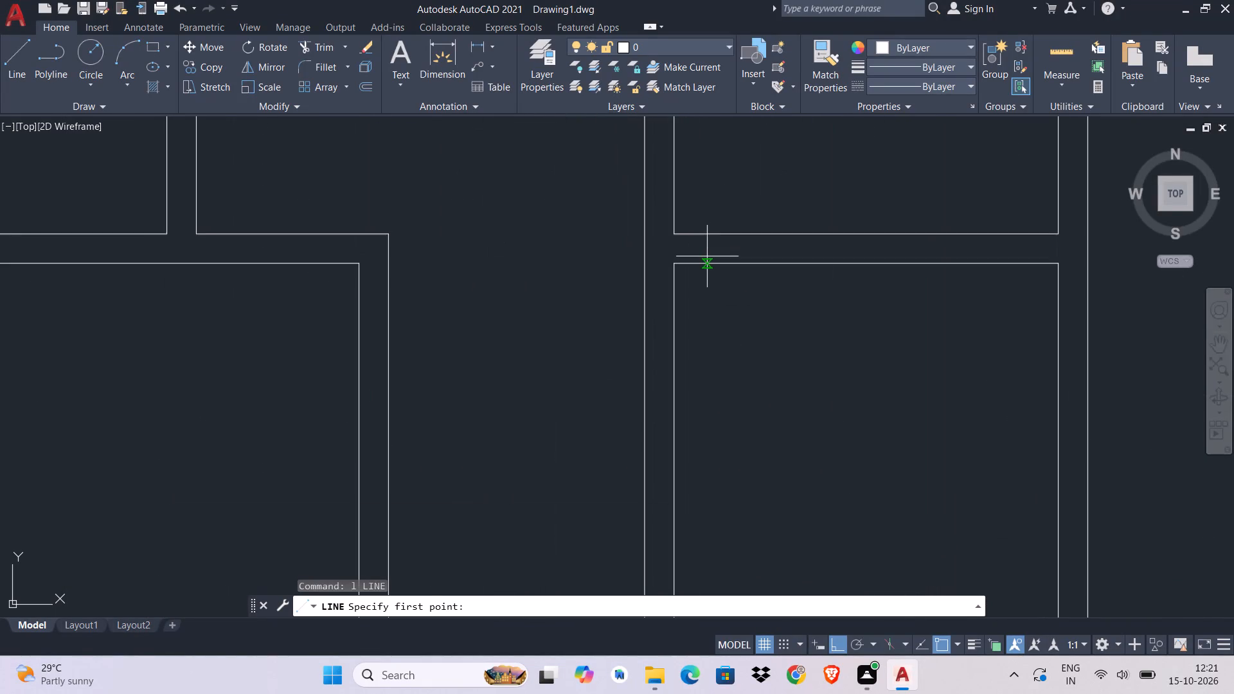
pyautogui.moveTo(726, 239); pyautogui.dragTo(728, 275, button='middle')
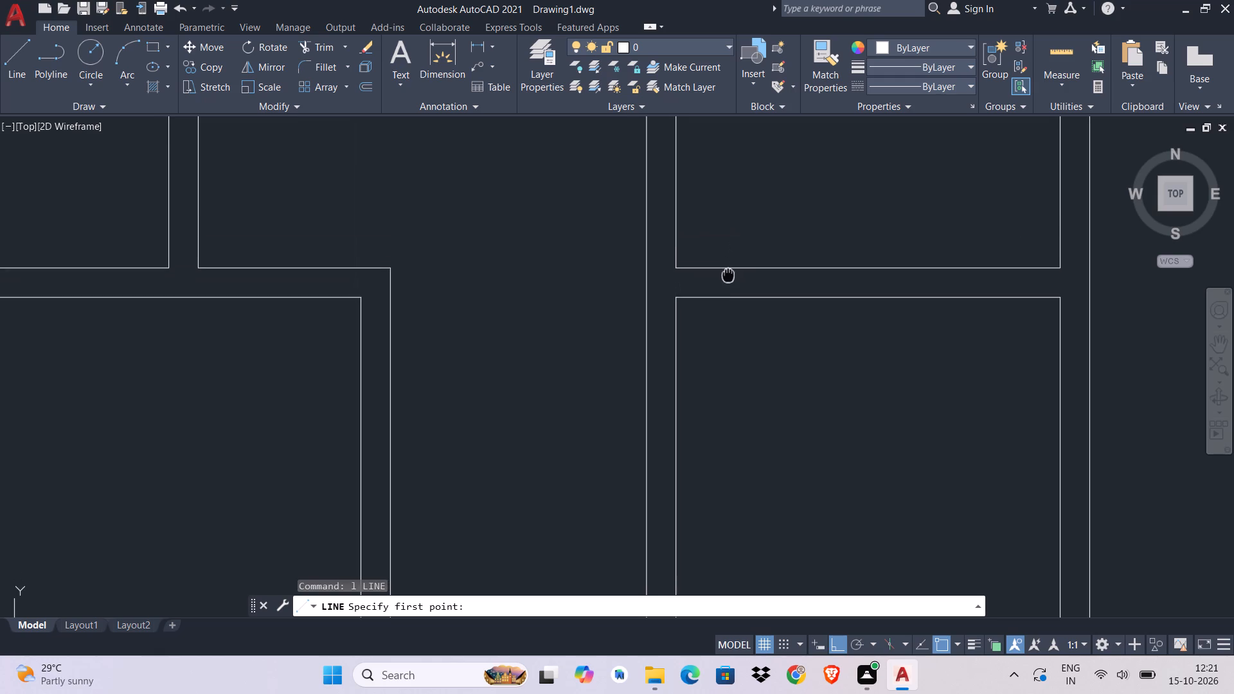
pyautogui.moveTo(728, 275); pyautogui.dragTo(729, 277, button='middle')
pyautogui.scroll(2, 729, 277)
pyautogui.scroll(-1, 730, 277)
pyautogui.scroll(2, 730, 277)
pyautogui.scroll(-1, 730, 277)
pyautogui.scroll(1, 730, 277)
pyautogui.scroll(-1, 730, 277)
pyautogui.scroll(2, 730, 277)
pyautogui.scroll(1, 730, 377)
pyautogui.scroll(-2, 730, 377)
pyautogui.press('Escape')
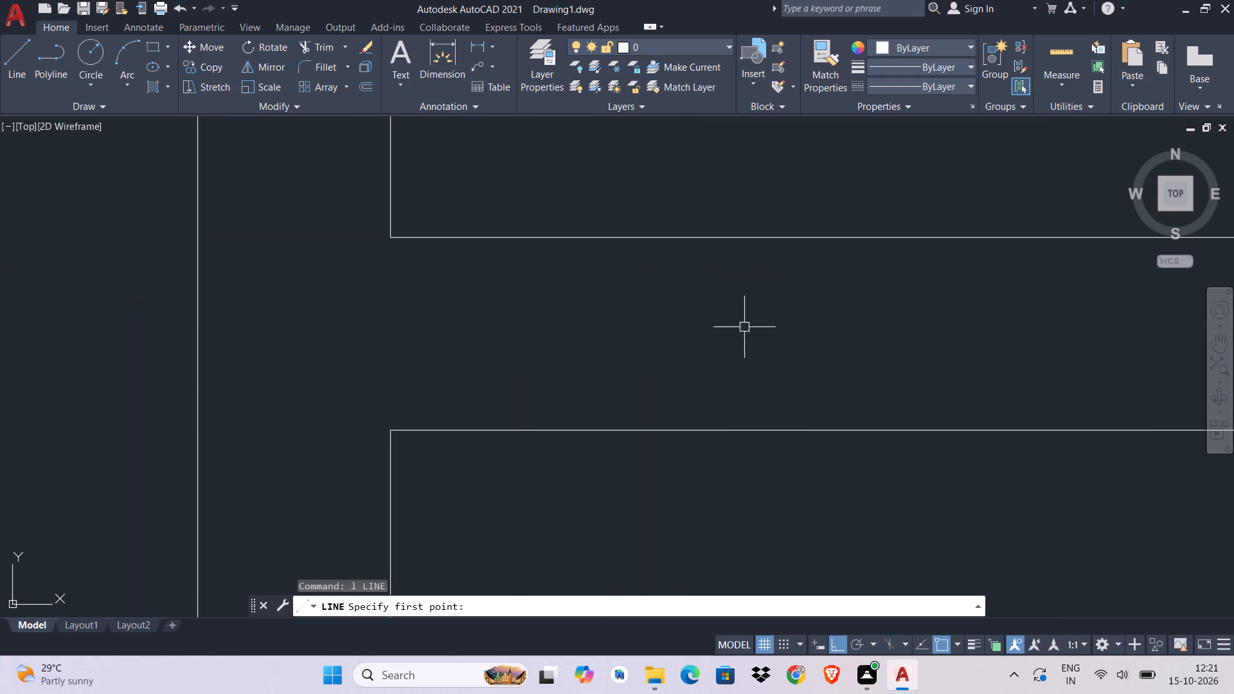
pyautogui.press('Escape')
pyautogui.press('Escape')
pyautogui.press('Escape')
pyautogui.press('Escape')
# Draw a short horizontal line across the thickness of the wall between the central hall and the upper-right room.
pyautogui.scroll(-5, 330, 192)
pyautogui.scroll(1, 547, 368)
pyautogui.scroll(-1, 547, 377)
pyautogui.moveTo(543, 262); pyautogui.dragTo(672, 501, button='middle')
pyautogui.scroll(-1, 670, 438)
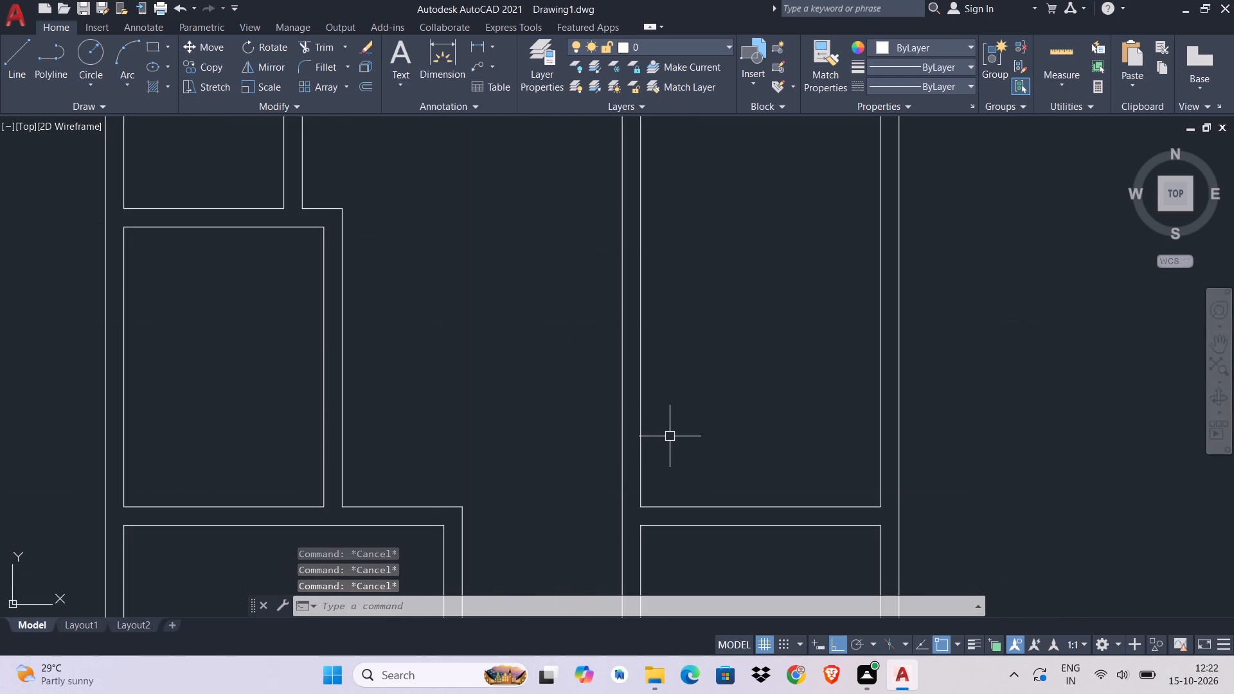
pyautogui.scroll(-2, 674, 410)
pyautogui.scroll(1, 674, 410)
pyautogui.scroll(-1, 674, 410)
pyautogui.press('Escape')
pyautogui.press('l')
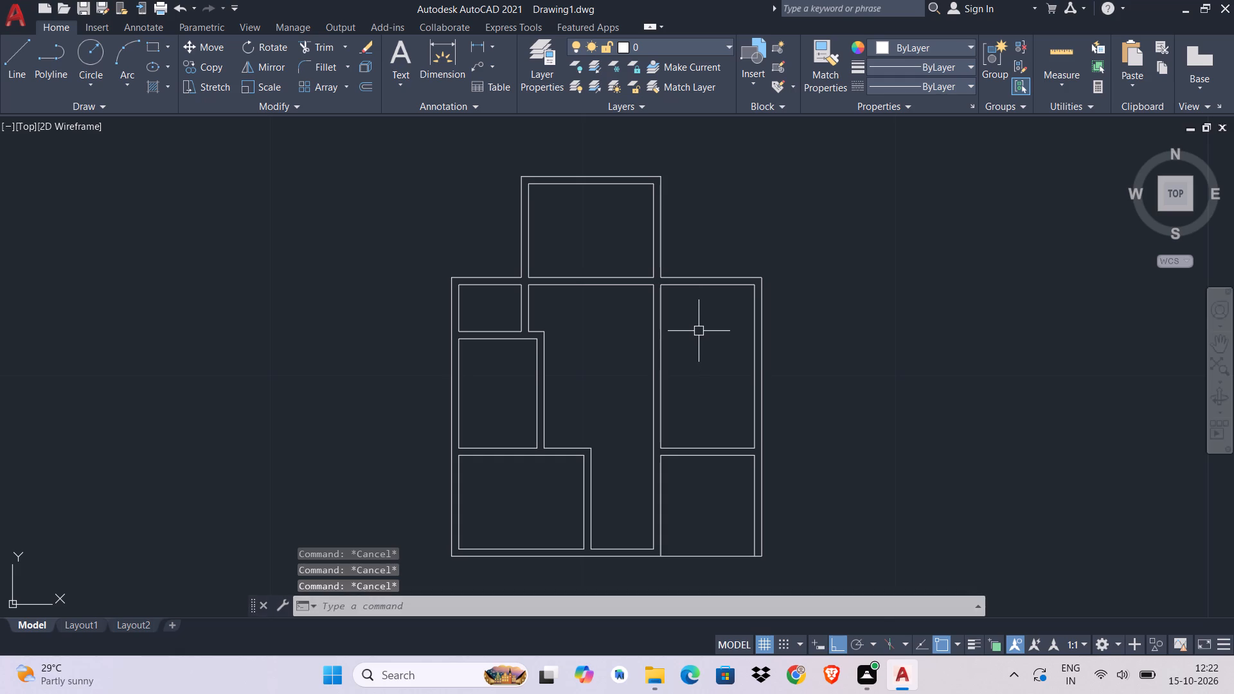
pyautogui.press('space')
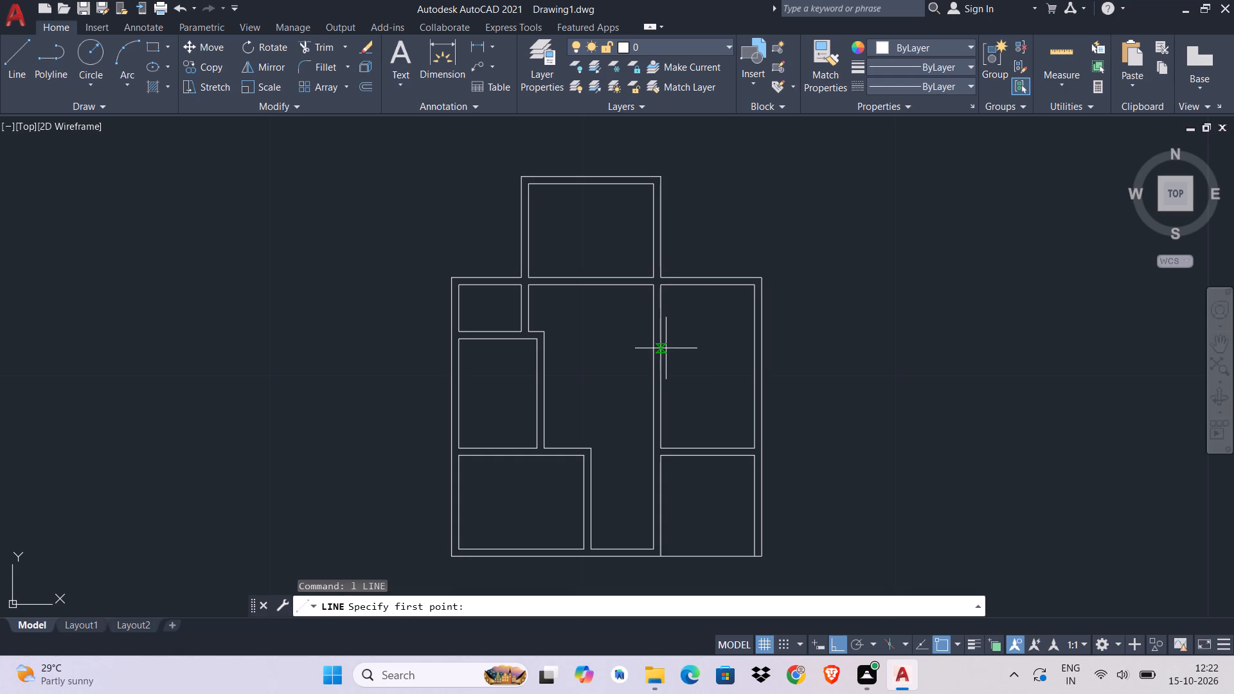
pyautogui.click(666, 348)
pyautogui.click(650, 348)
pyautogui.press('Escape')
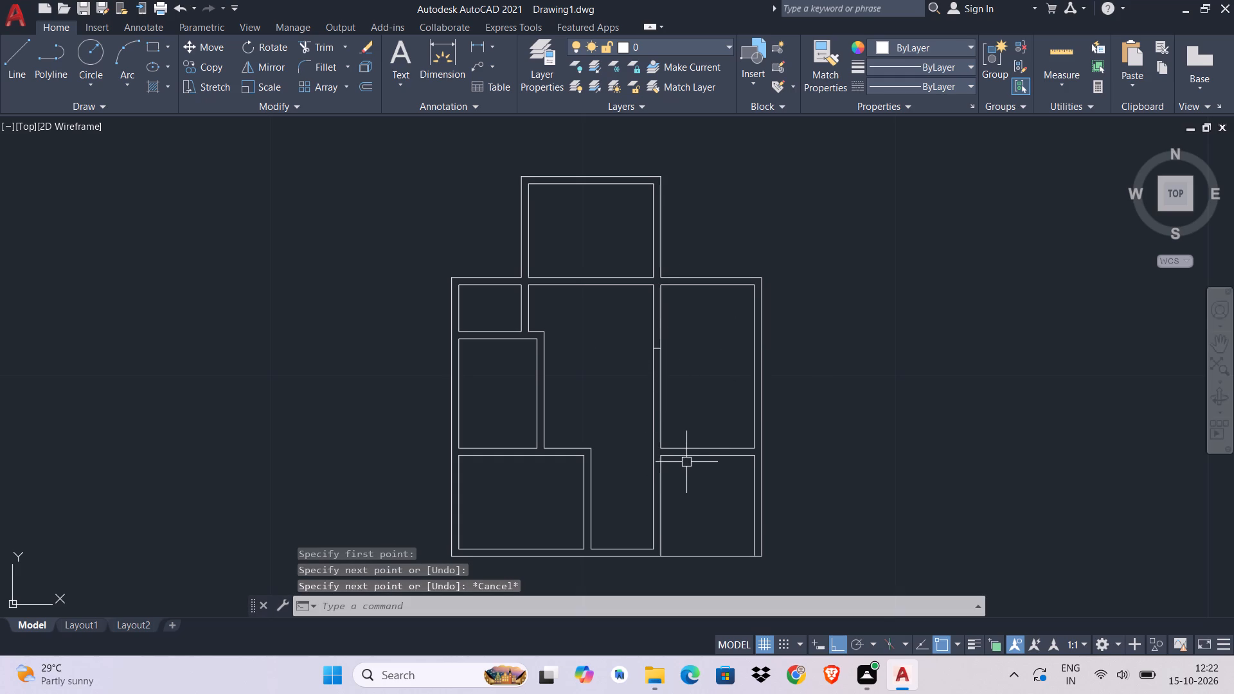
# Move the short cross line further up the wall between the hall and the upper-right room.
pyautogui.scroll(-1, 670, 330)
pyautogui.scroll(2, 670, 328)
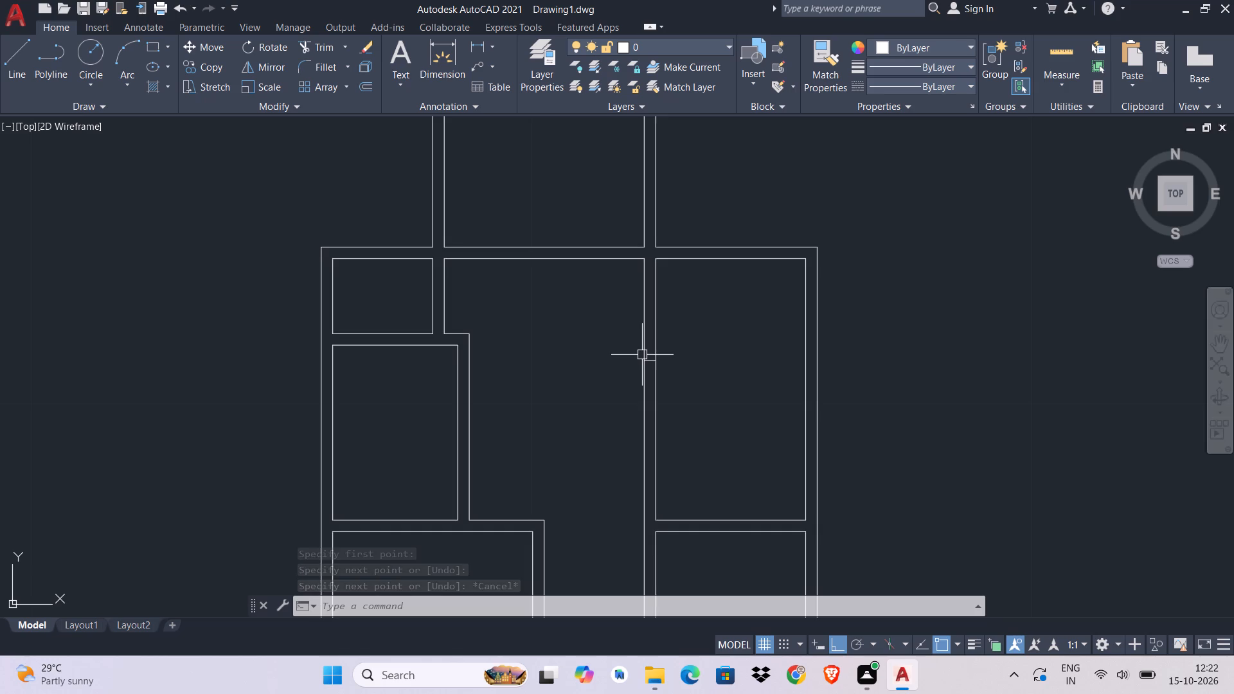
pyautogui.scroll(3, 642, 355)
pyautogui.click(672, 375)
pyautogui.press('m')
pyautogui.press('space')
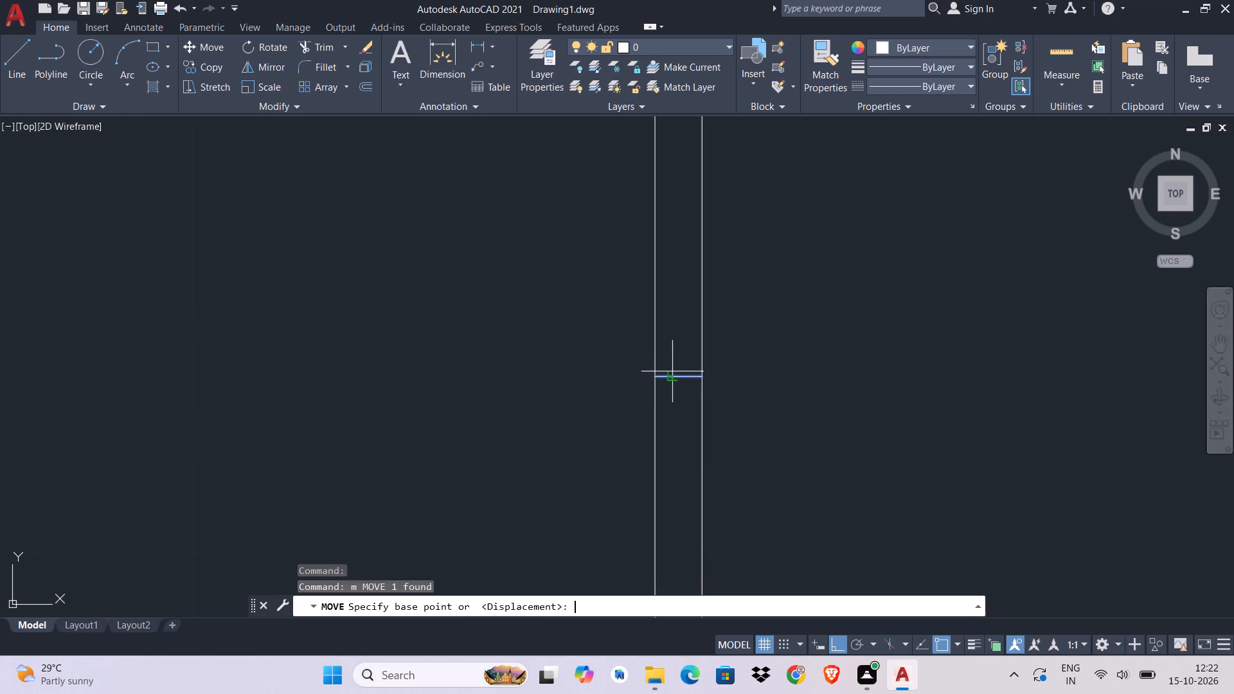
pyautogui.click(673, 375)
pyautogui.scroll(-3, 673, 375)
pyautogui.click(673, 353)
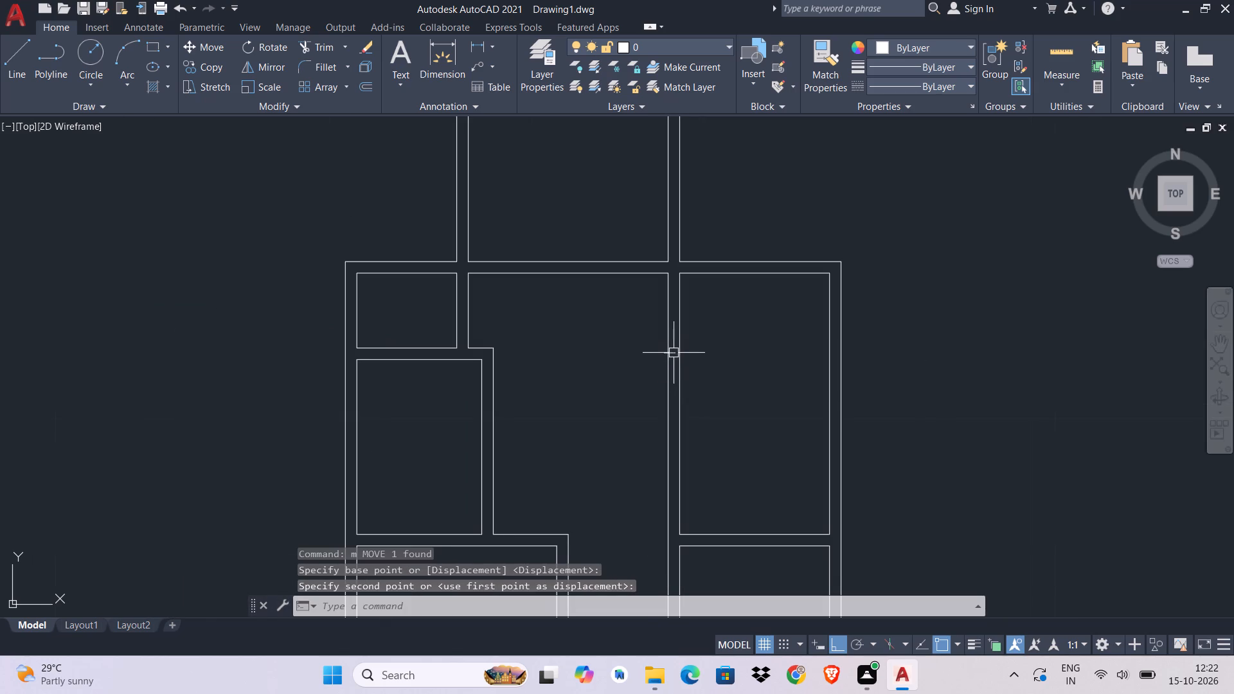
pyautogui.scroll(1, 690, 355)
pyautogui.scroll(-2, 690, 355)
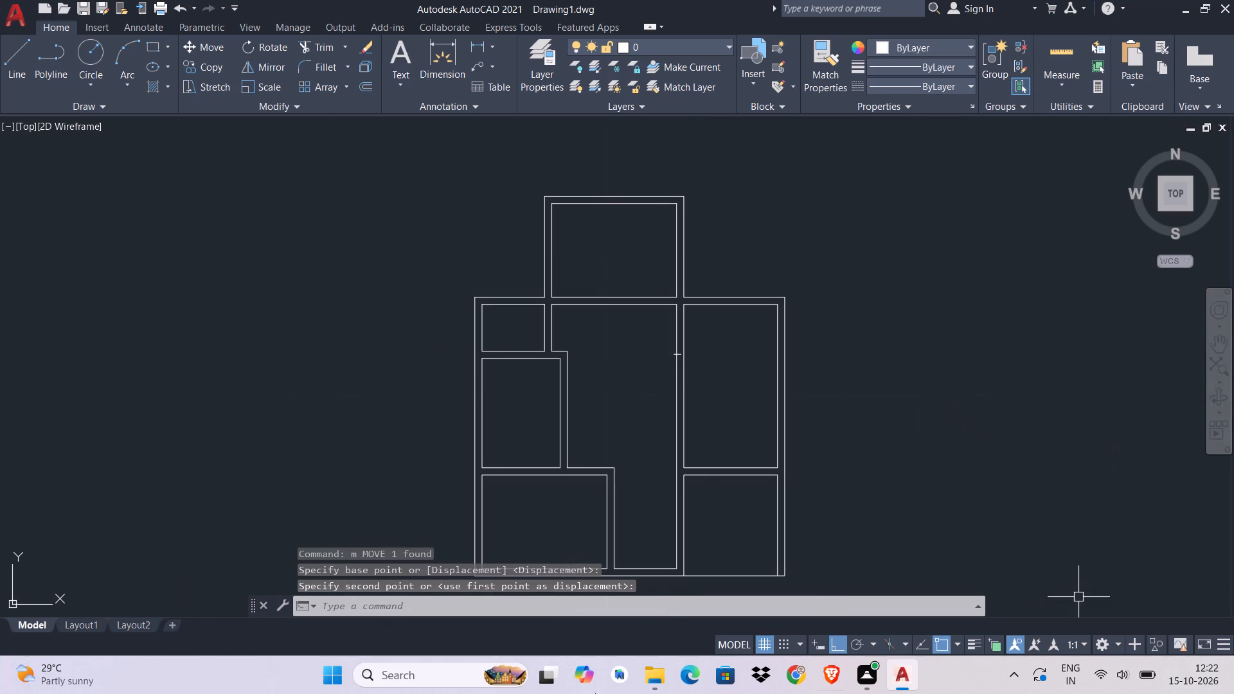
# Move the cross line by its right endpoint onto the wall's right face, so it spans the wall thickness slightly higher up.
pyautogui.scroll(2, 665, 334)
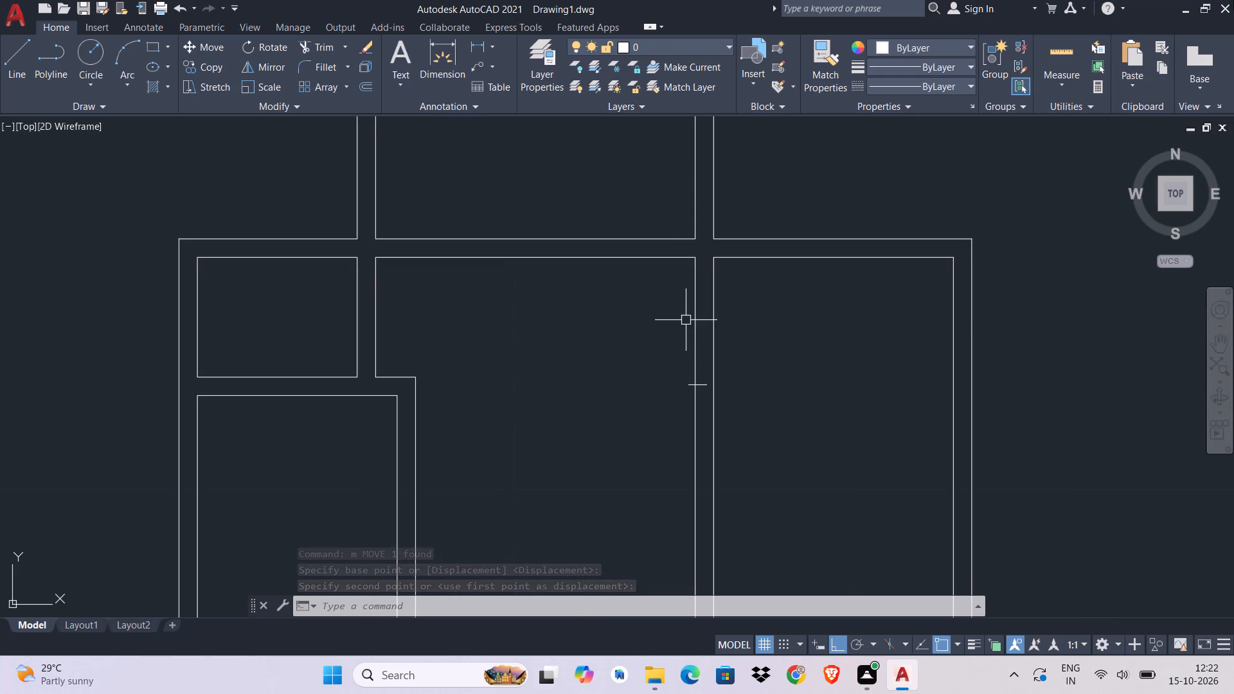
pyautogui.scroll(4, 730, 374)
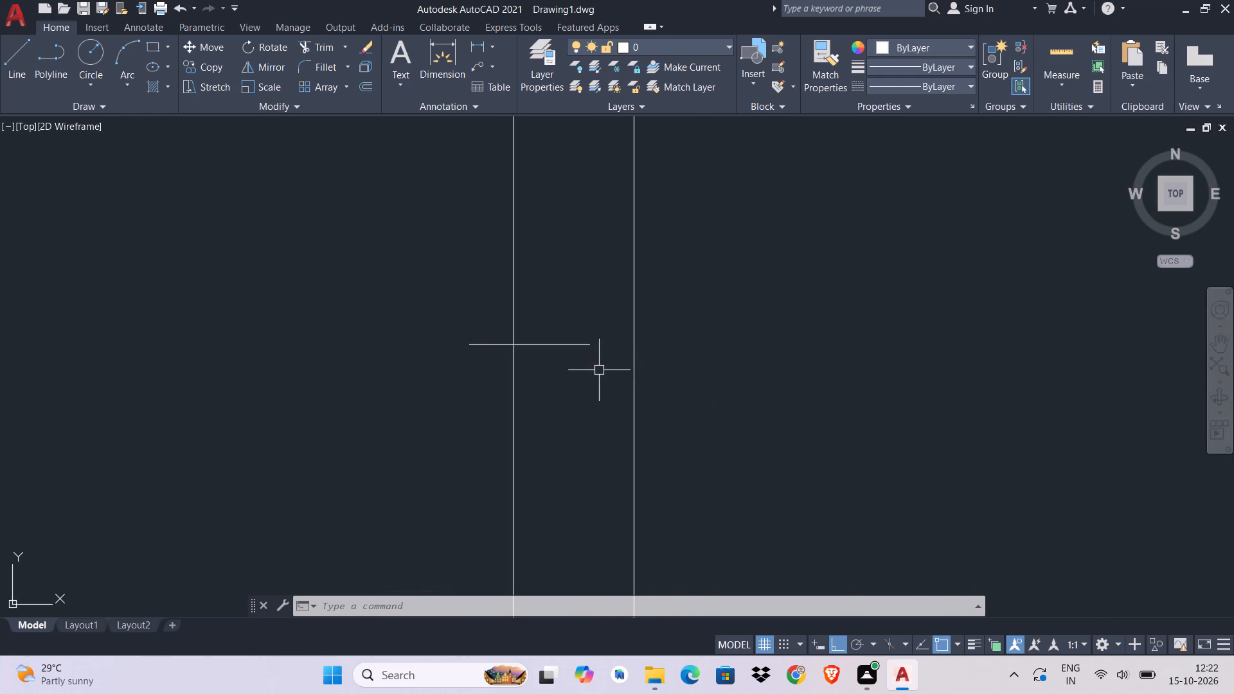
pyautogui.click(585, 356)
pyautogui.click(584, 337)
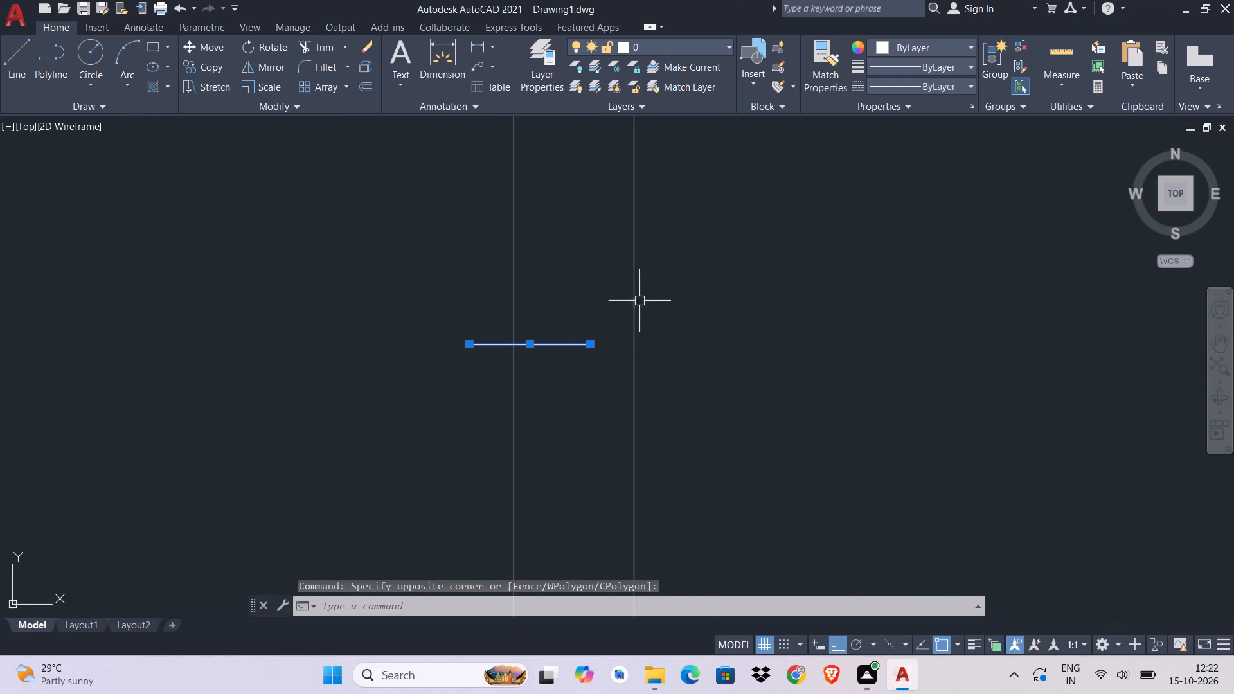
pyautogui.press('m')
pyautogui.press('space')
pyautogui.click(590, 349)
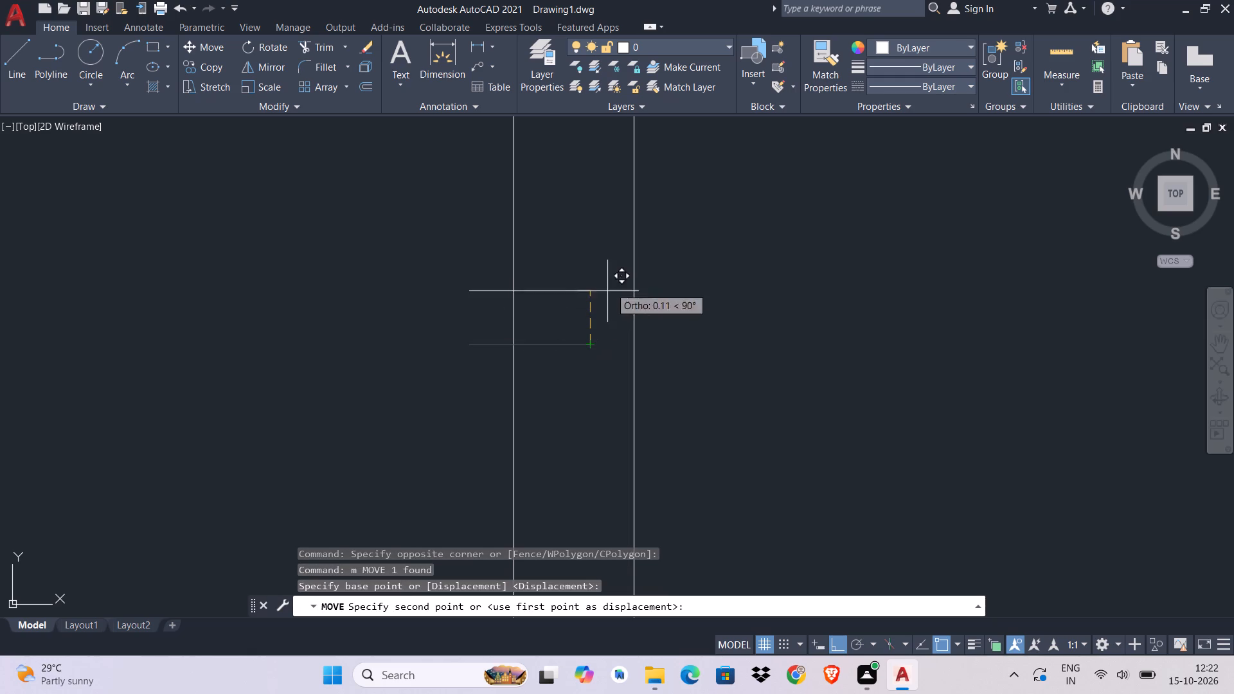
pyautogui.click(639, 283)
pyautogui.scroll(-5, 745, 434)
pyautogui.moveTo(731, 374); pyautogui.dragTo(621, 239, button='middle')
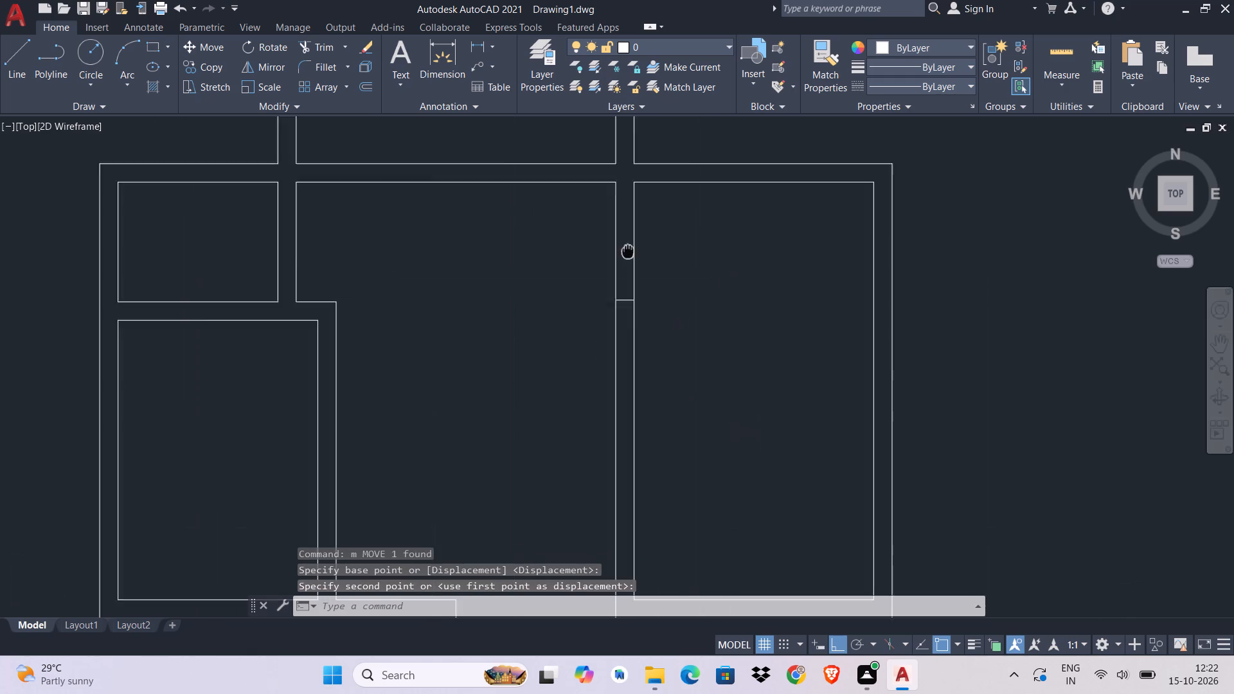
pyautogui.moveTo(621, 239); pyautogui.dragTo(607, 196, button='middle')
pyautogui.scroll(-1, 661, 314)
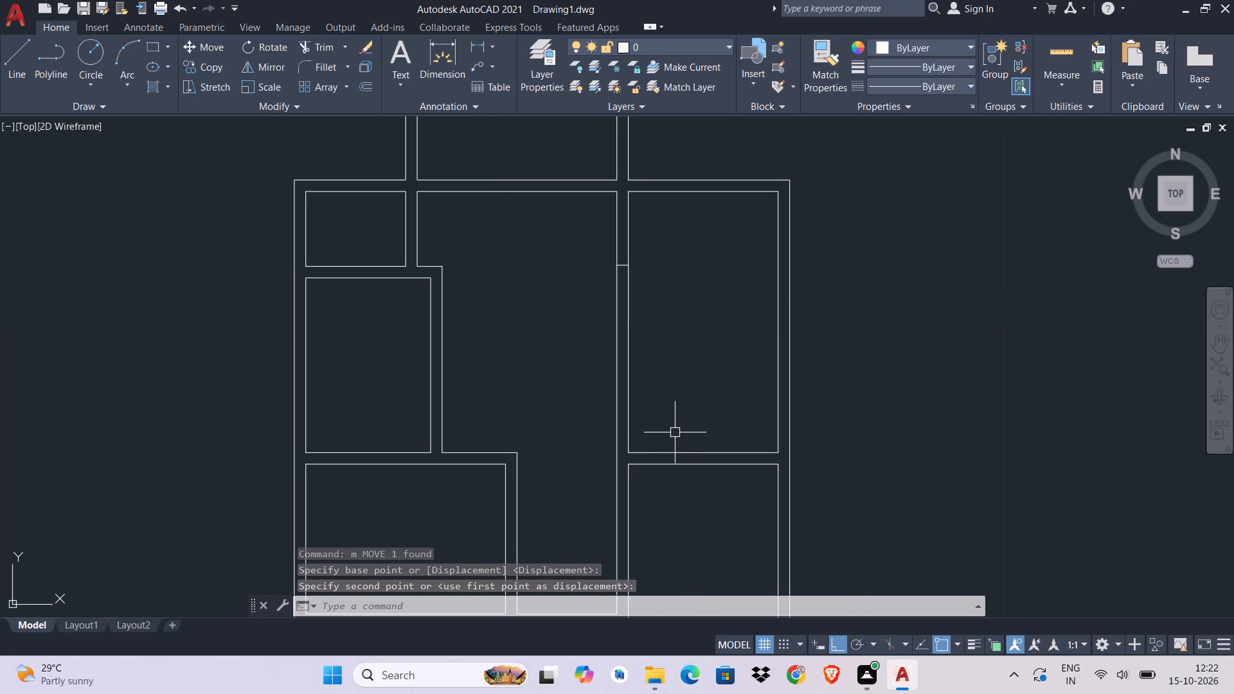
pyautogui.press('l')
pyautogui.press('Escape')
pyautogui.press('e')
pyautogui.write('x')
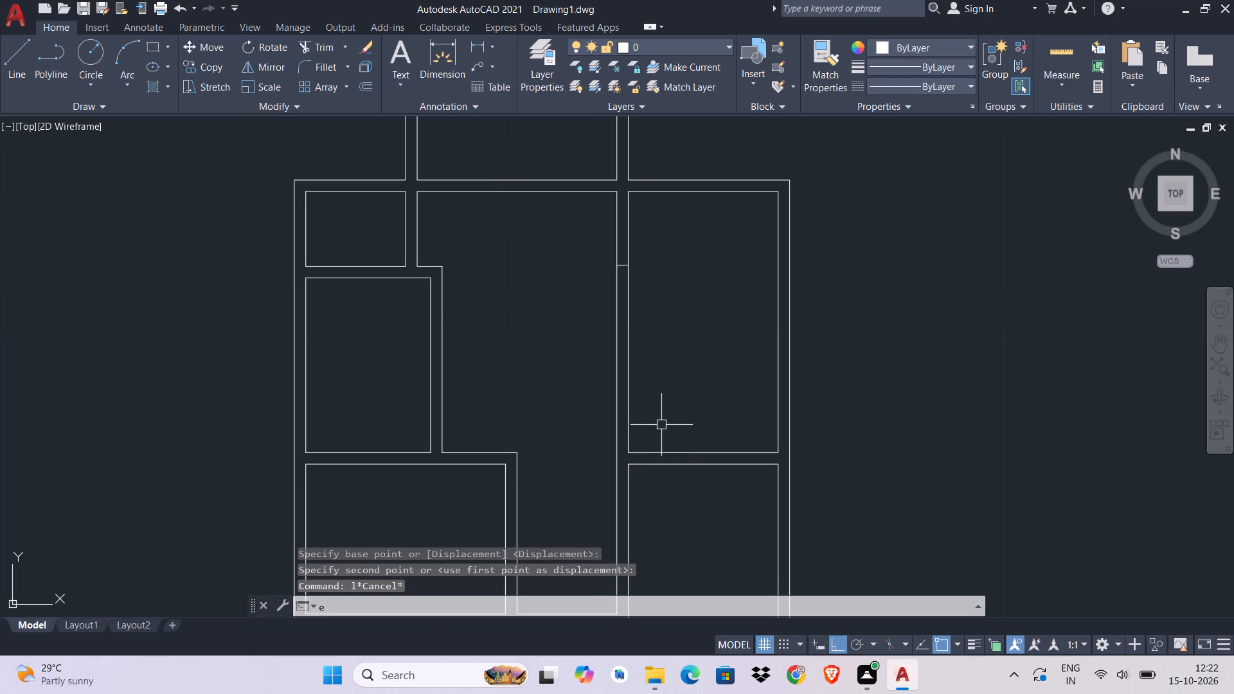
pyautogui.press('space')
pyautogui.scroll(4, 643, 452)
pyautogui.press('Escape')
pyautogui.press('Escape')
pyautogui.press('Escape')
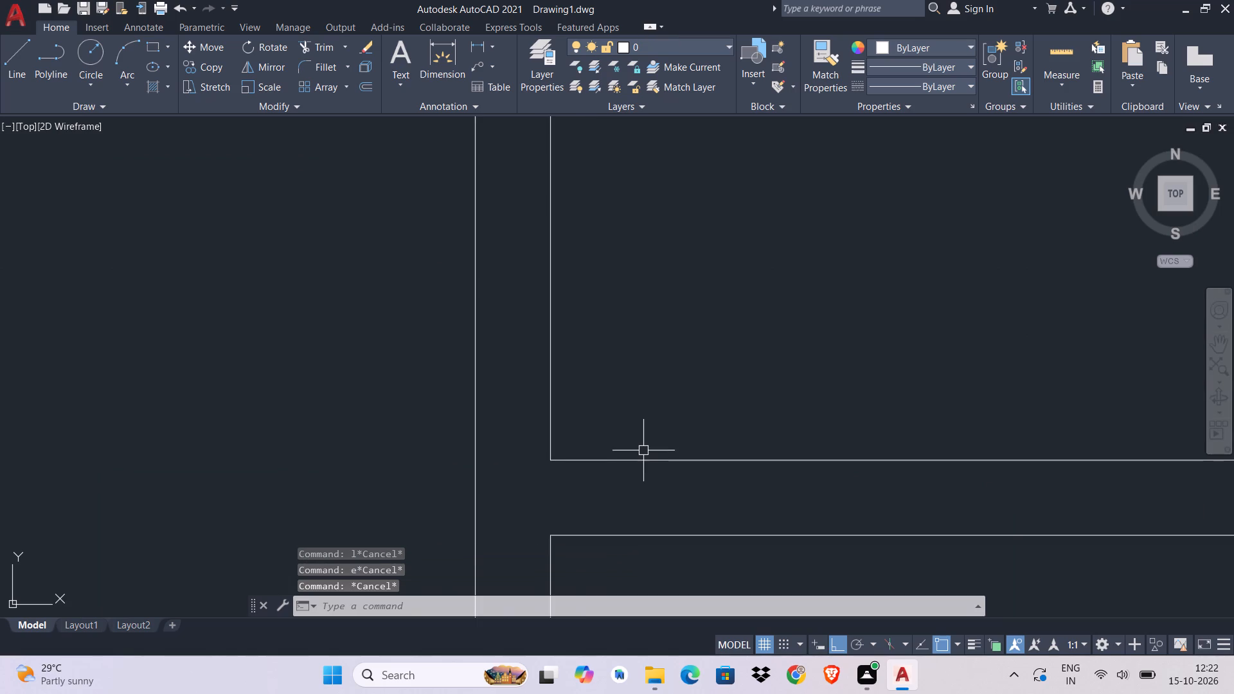
# Extend the upper-right room's bottom wall line across to the hall-side face of the vertical wall.
pyautogui.press('e')
pyautogui.write('x')
pyautogui.press('space')
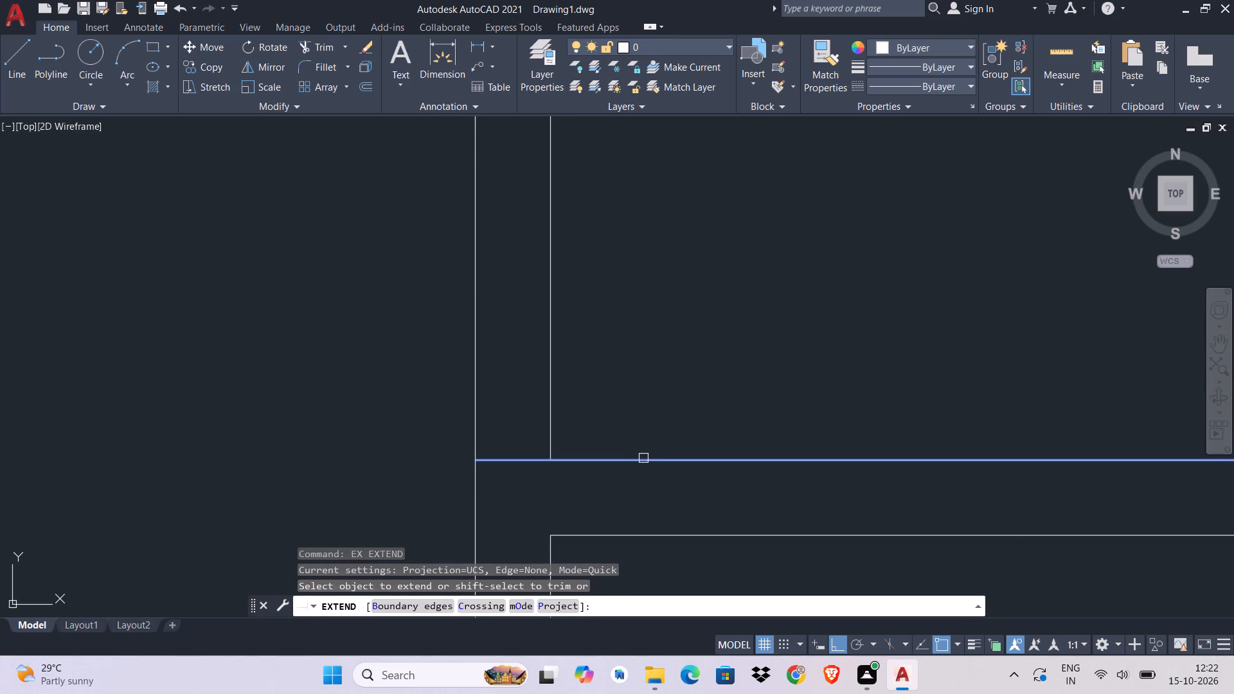
pyautogui.click(643, 461)
pyautogui.press('Escape')
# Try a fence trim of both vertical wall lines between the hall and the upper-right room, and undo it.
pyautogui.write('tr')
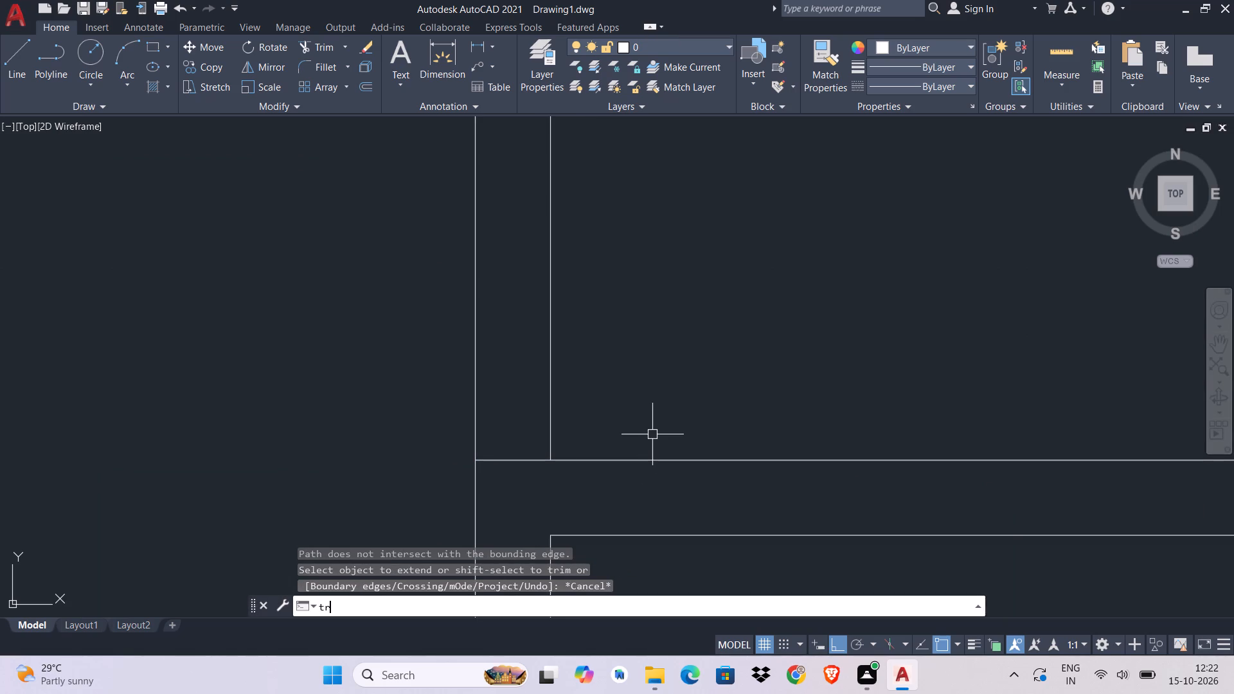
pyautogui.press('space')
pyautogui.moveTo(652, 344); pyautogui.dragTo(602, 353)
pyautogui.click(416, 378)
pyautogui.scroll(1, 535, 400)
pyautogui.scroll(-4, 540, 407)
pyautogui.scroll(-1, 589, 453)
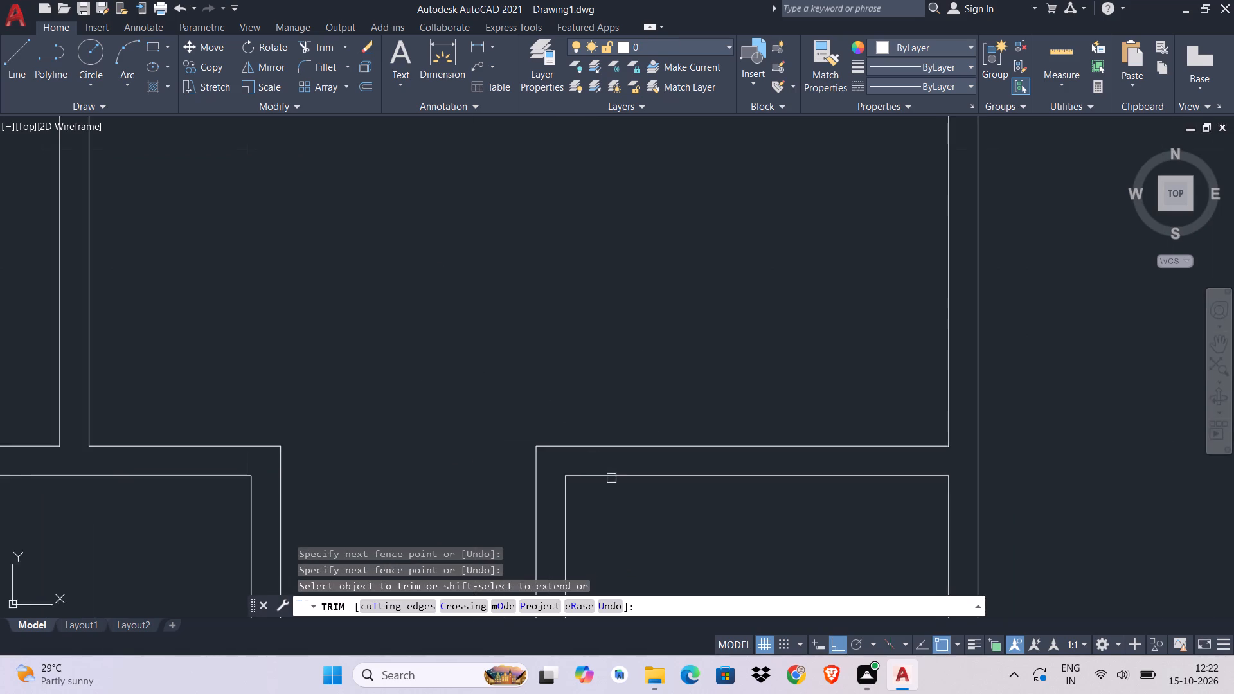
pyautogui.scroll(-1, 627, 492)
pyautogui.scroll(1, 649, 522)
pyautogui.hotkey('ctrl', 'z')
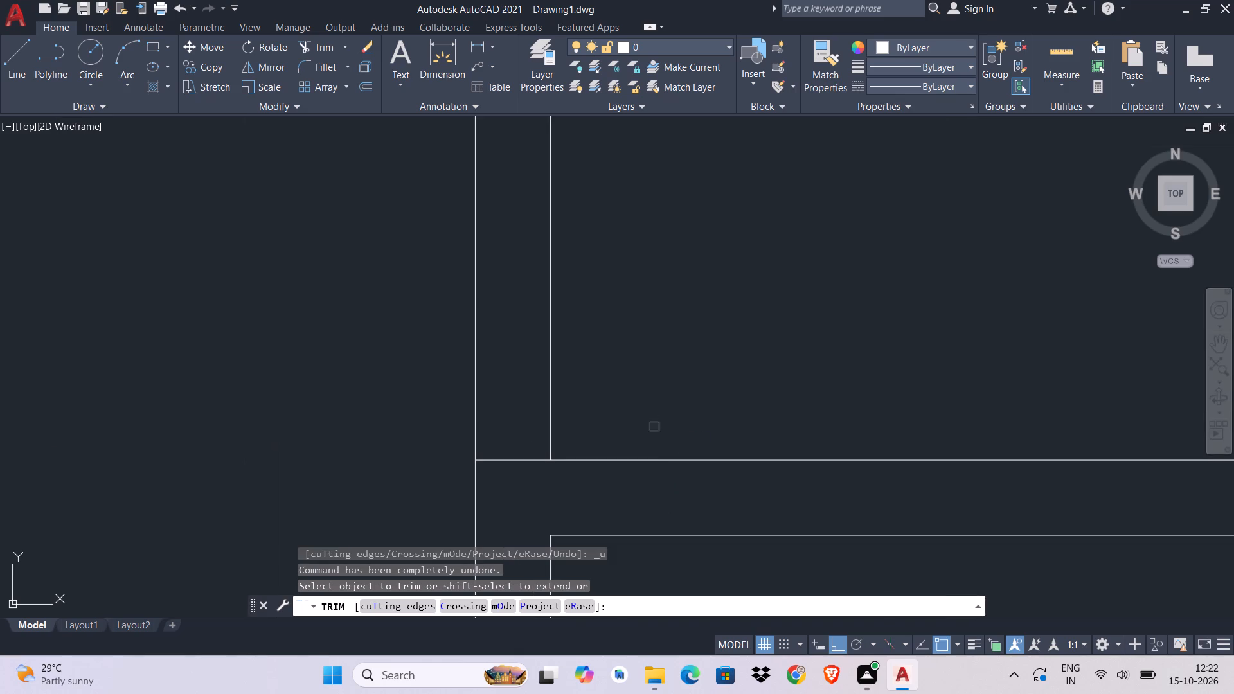
# Trim away both vertical wall lines between the cross line and the extended bottom wall line with a fence, opening the hall to the room.
pyautogui.scroll(-3, 650, 417)
pyautogui.scroll(1, 650, 417)
pyautogui.scroll(-1, 650, 417)
pyautogui.click(737, 189)
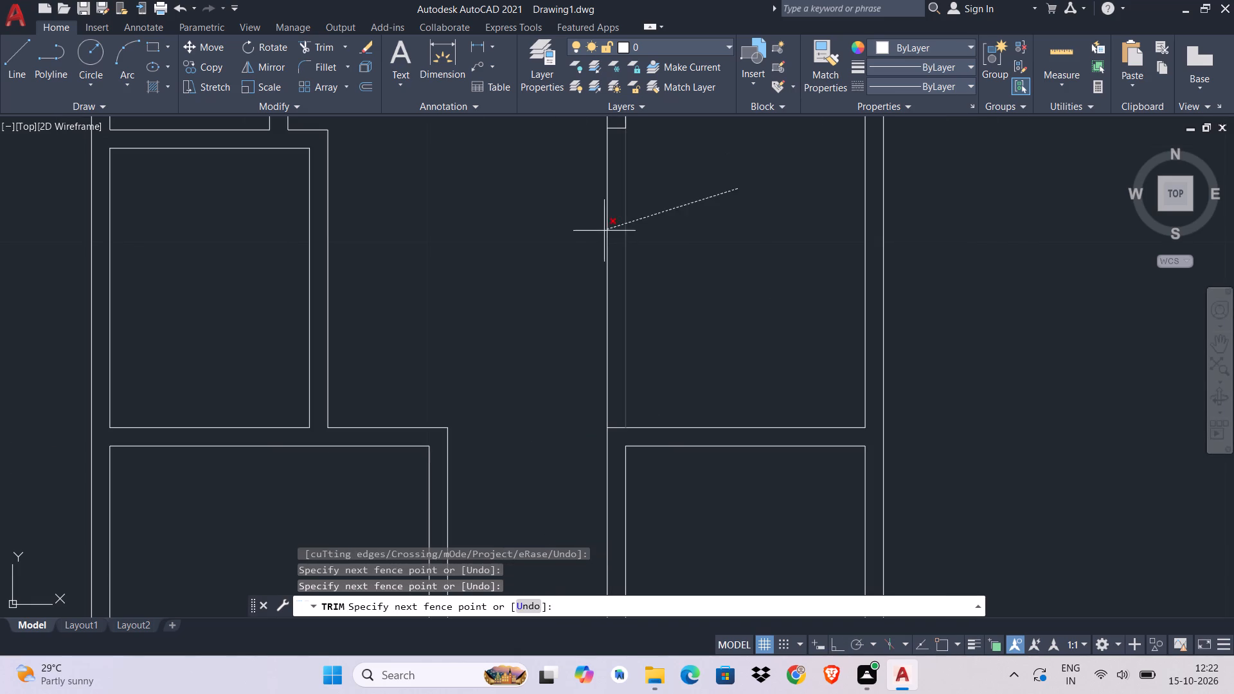
pyautogui.click(547, 244)
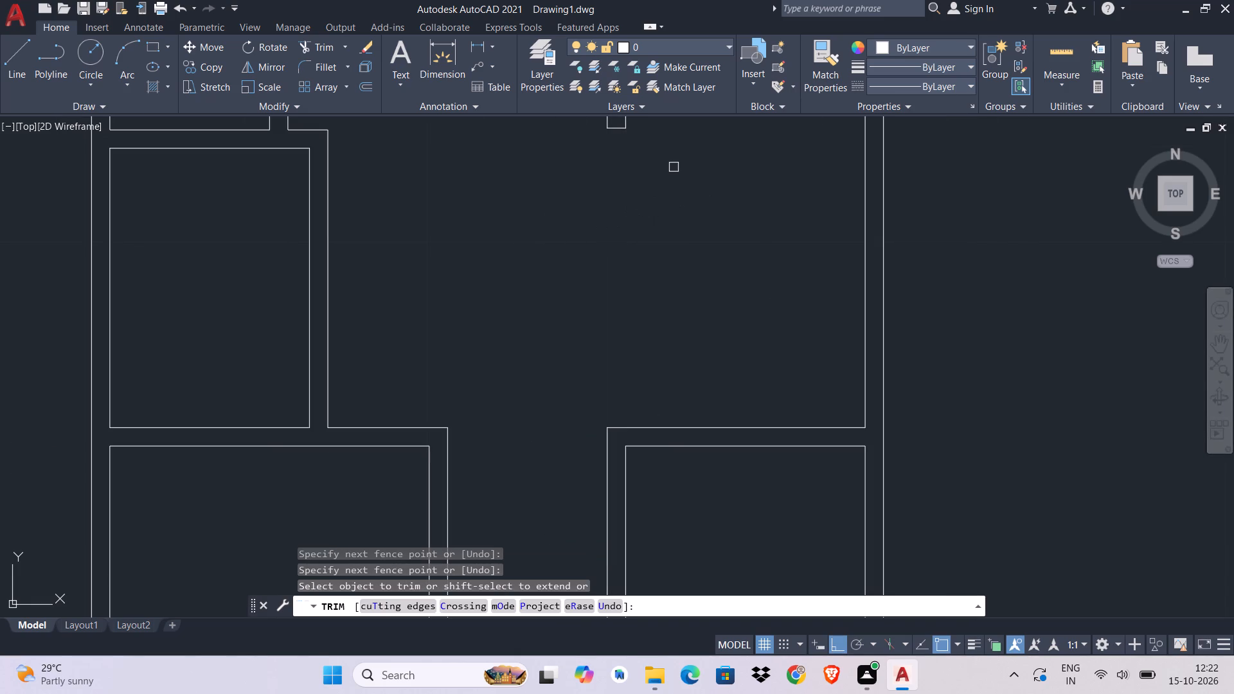
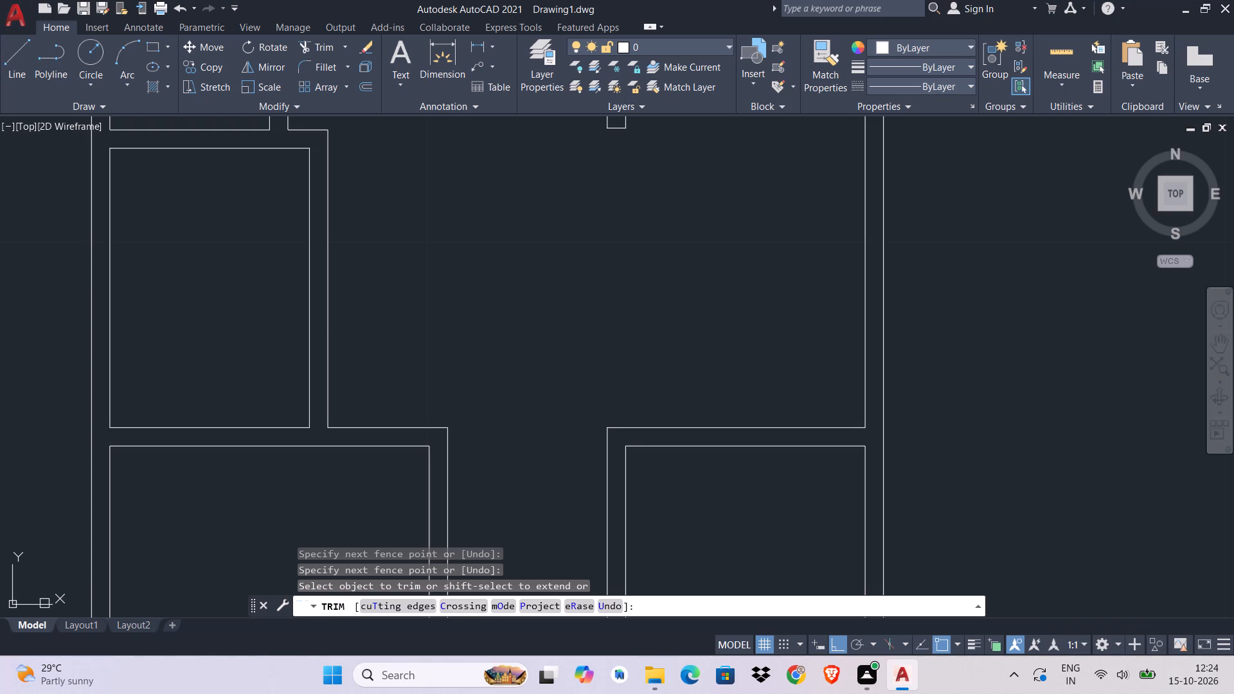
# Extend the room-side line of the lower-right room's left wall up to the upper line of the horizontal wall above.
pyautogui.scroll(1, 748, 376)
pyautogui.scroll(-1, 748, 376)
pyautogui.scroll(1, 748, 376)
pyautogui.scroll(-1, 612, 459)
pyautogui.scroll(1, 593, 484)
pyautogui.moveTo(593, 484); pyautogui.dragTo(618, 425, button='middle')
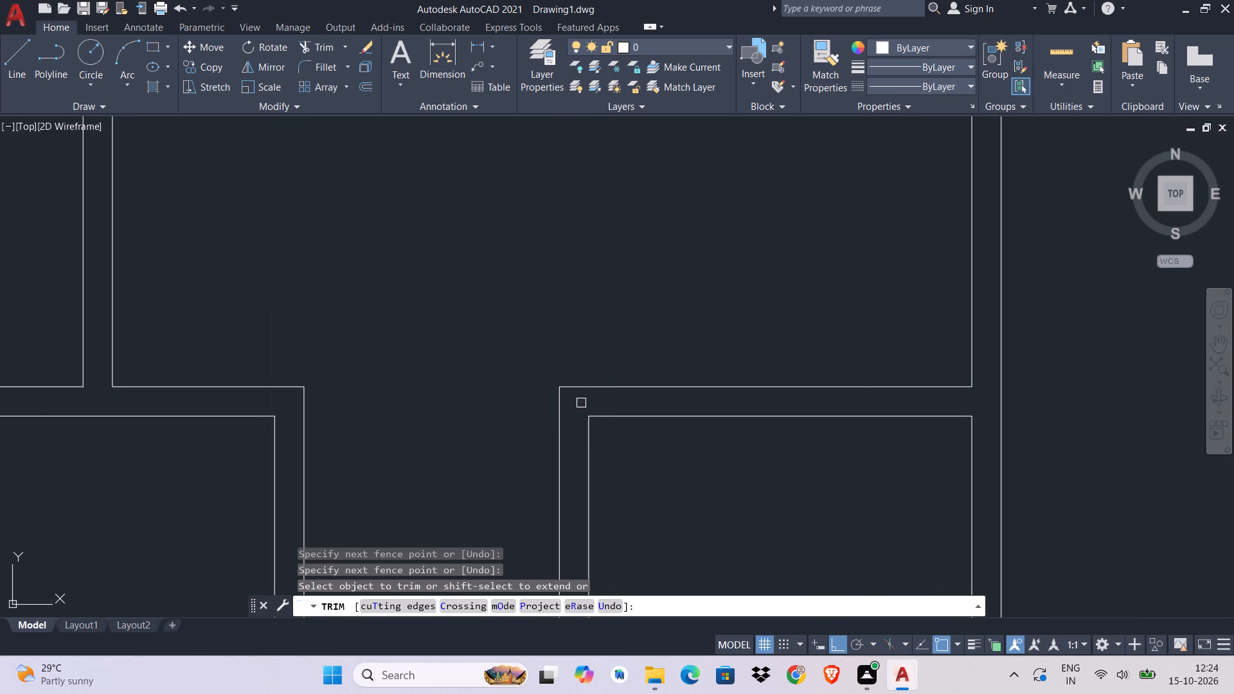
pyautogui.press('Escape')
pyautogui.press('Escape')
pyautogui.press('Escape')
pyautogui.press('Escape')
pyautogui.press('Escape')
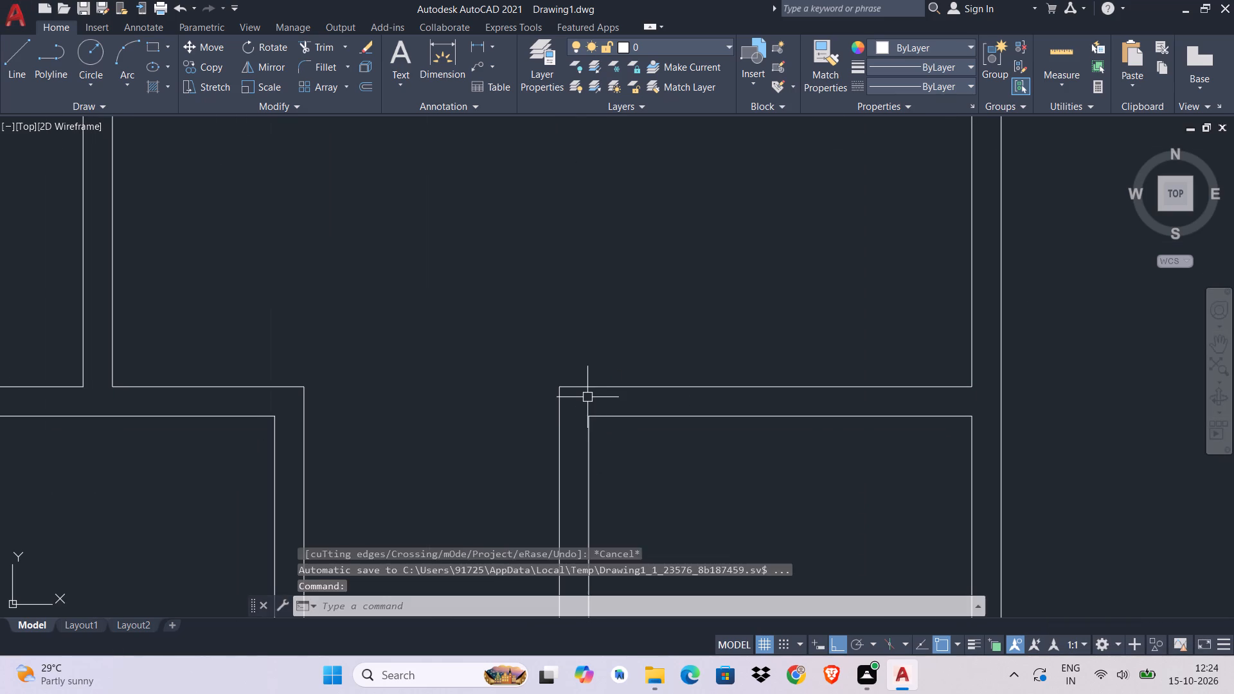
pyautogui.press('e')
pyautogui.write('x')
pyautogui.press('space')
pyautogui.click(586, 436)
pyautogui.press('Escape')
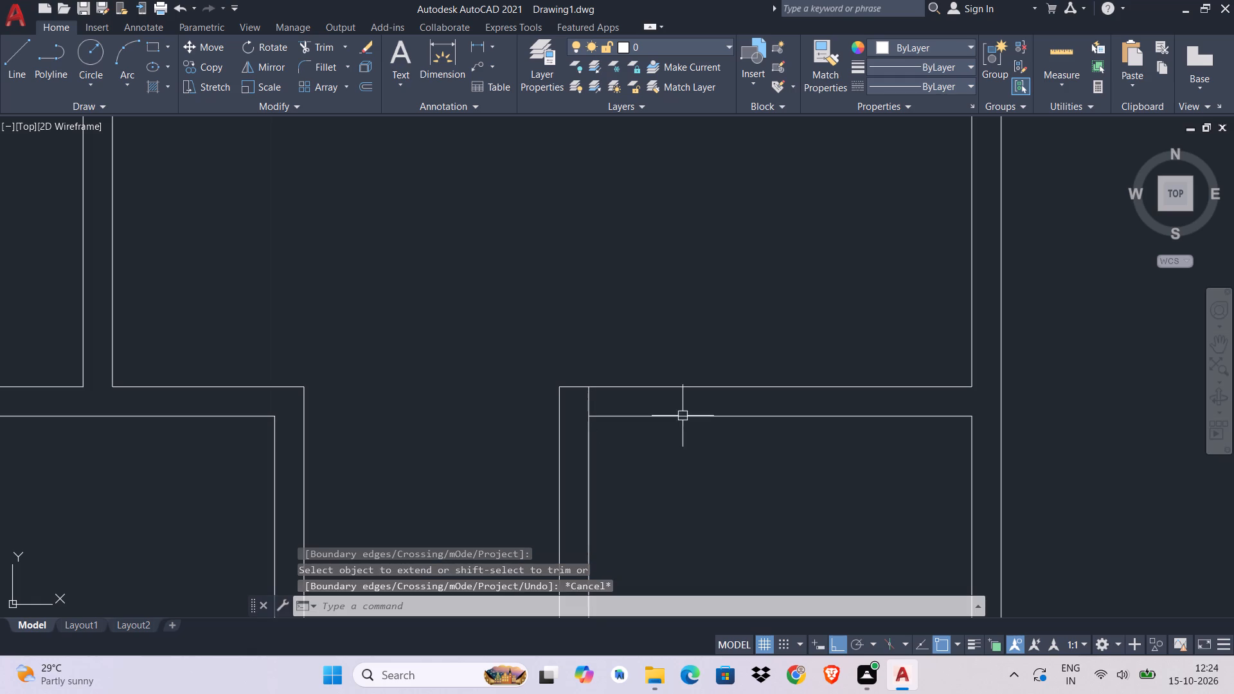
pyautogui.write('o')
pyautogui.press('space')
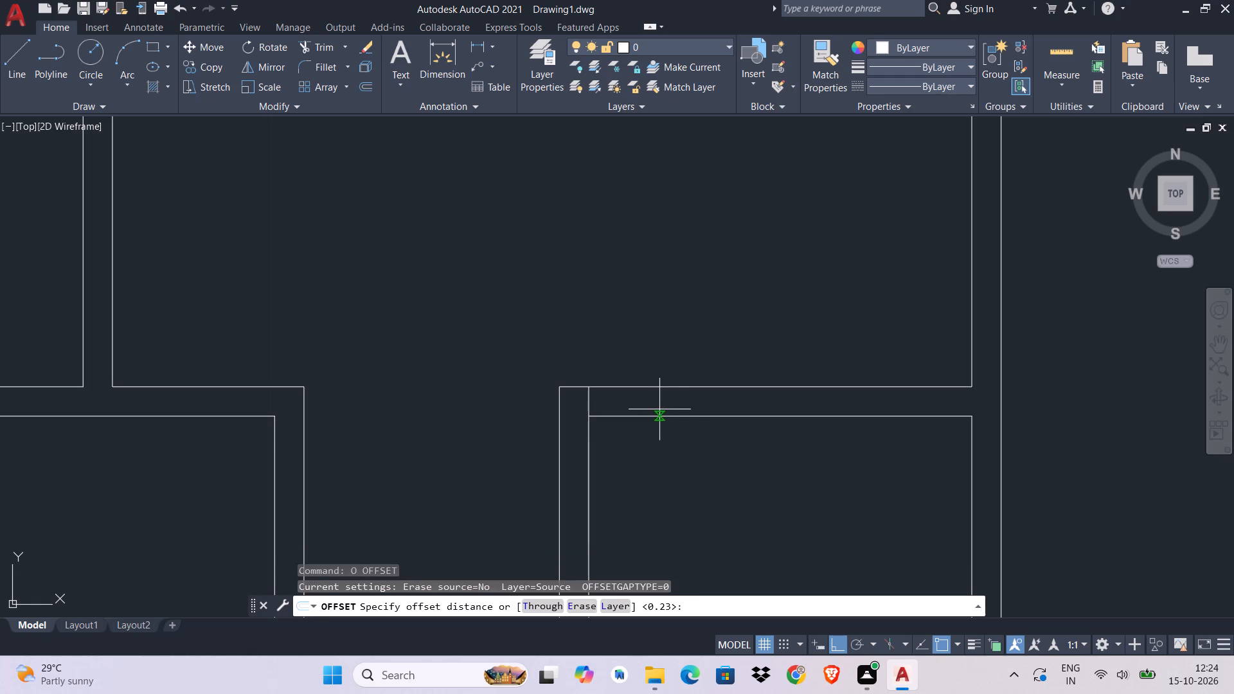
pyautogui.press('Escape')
# Draw a short vertical line across the lower-right room's top wall, just right of its left corner, spanning the wall thickness.
pyautogui.write('l')
pyautogui.press('space')
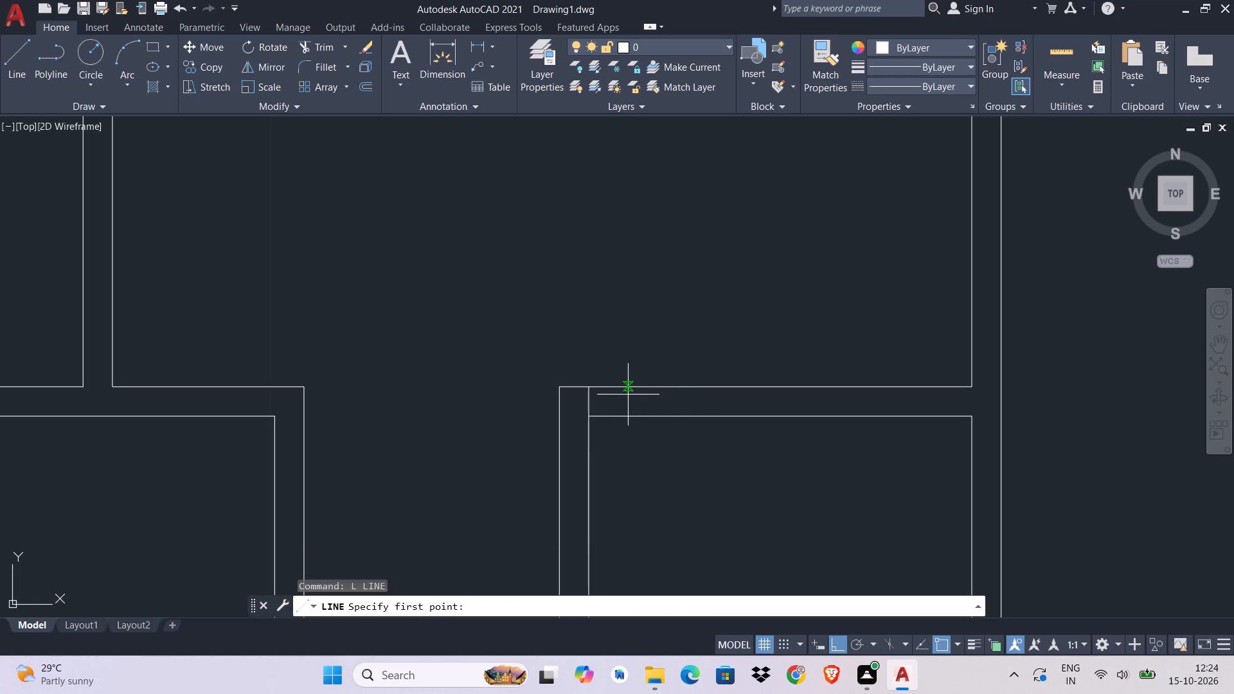
pyautogui.click(628, 391)
pyautogui.click(623, 417)
pyautogui.press('Escape')
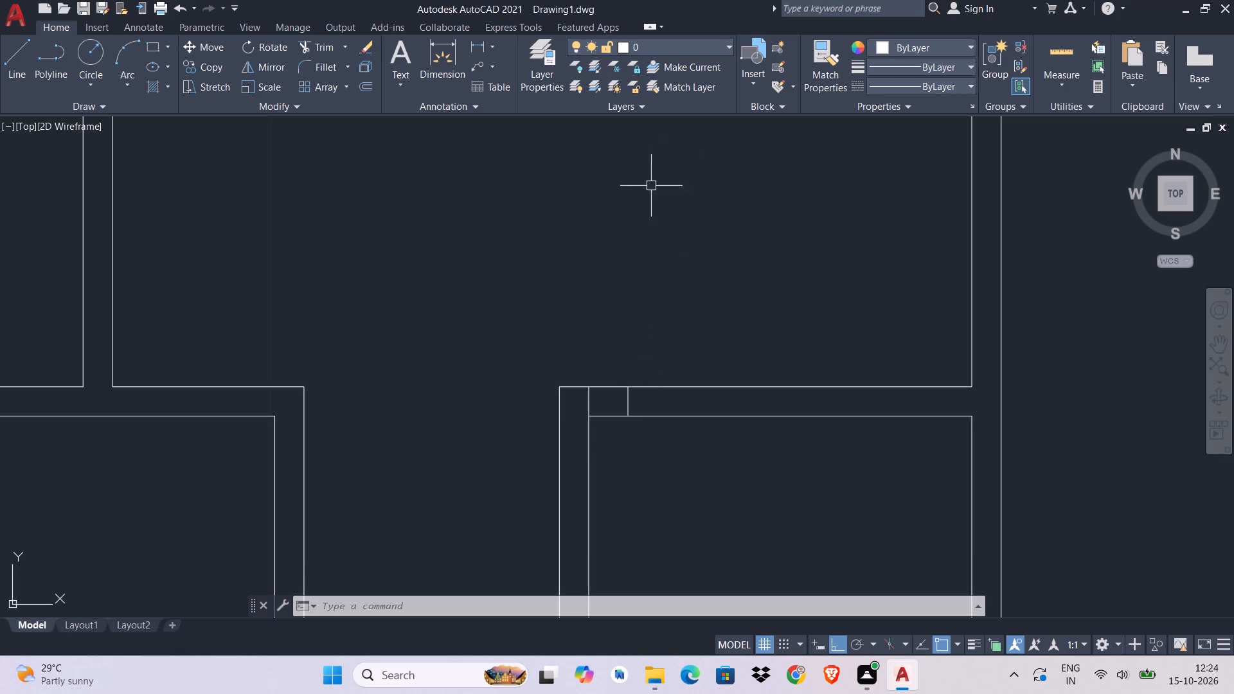
# Offset the short cross line 0.91 to the right within the lower-right room's top wall.
pyautogui.press('Escape')
pyautogui.write('o 0.')
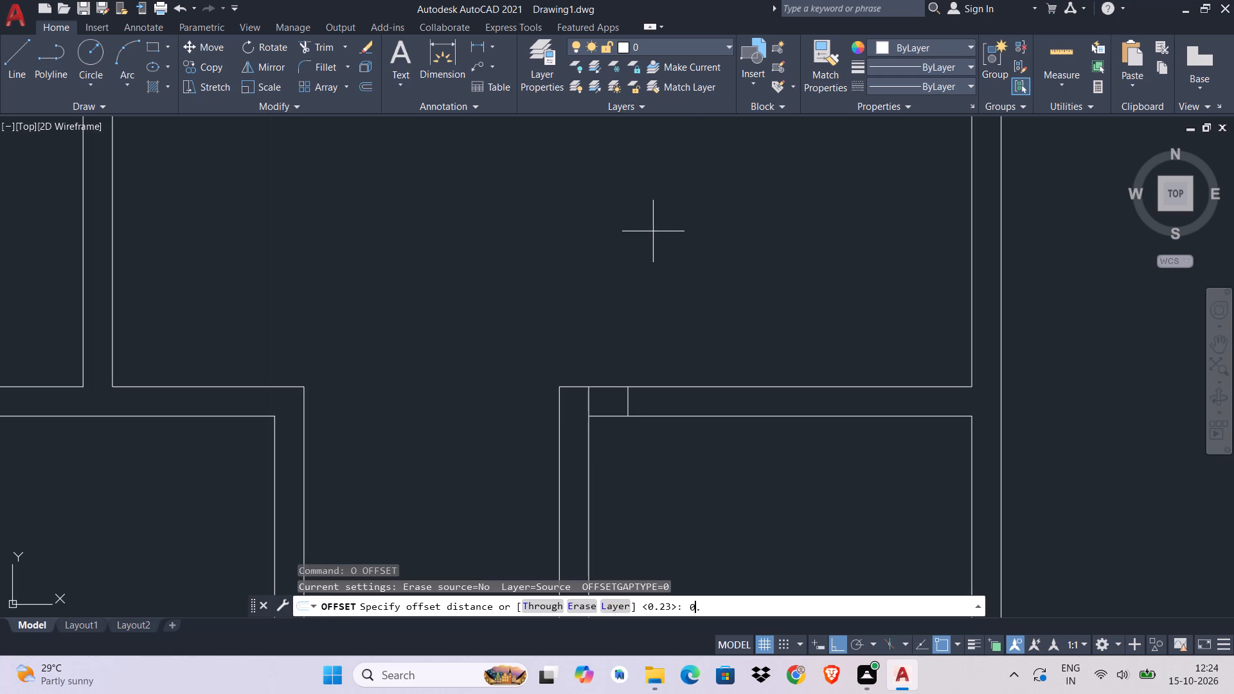
pyautogui.write('91')
pyautogui.press('Return')
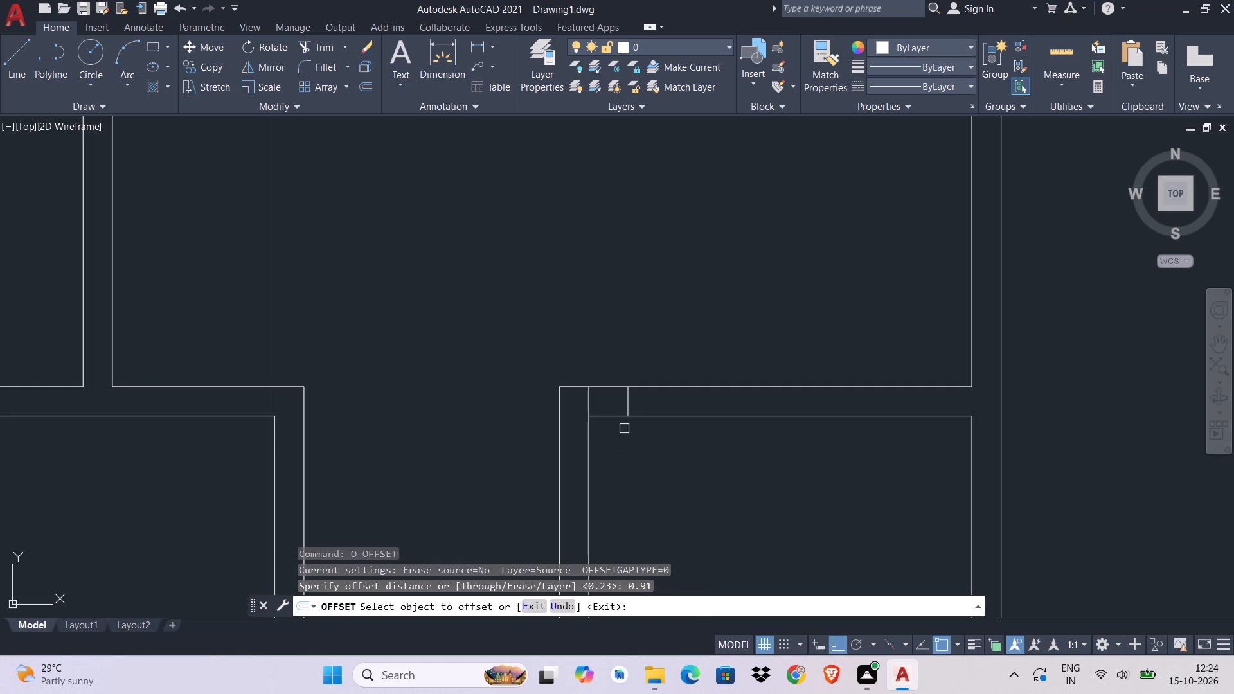
pyautogui.click(628, 398)
pyautogui.click(906, 400)
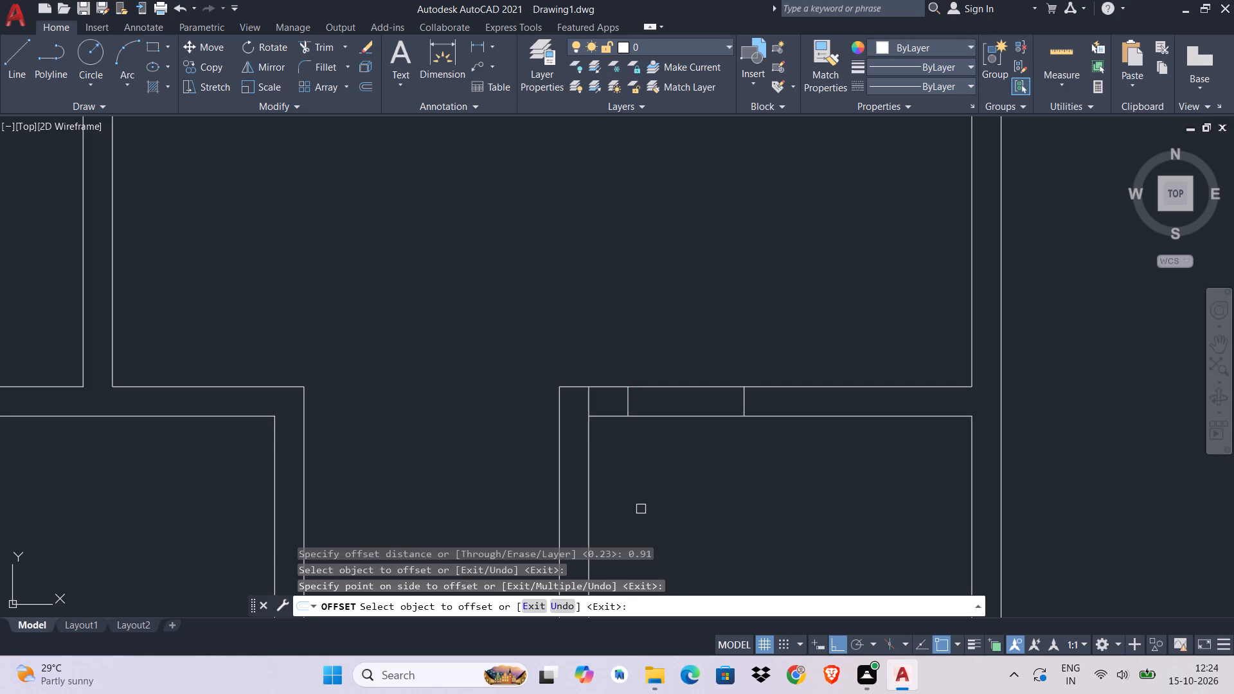
pyautogui.press('Escape')
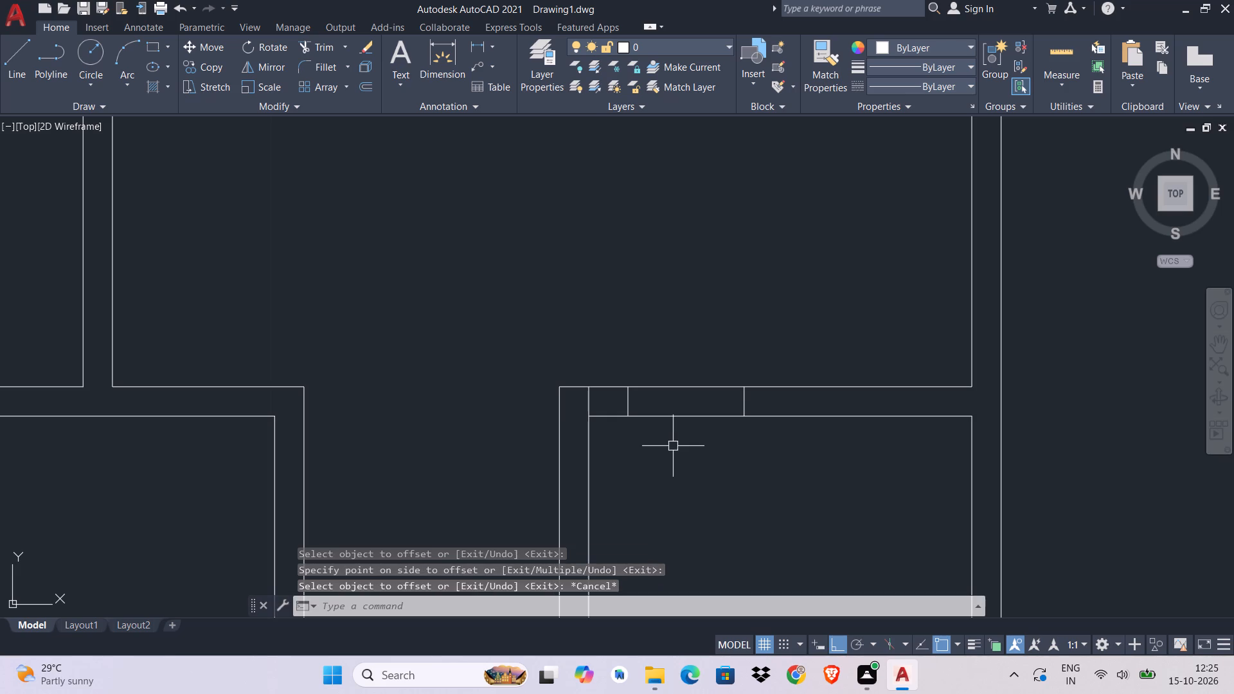
# Trim both wall lines between the two cross lines with a fence, and trim the vertical stub inside the adjacent wall corner.
pyautogui.press('t')
pyautogui.write('r')
pyautogui.press('space')
pyautogui.moveTo(678, 316); pyautogui.dragTo(678, 334)
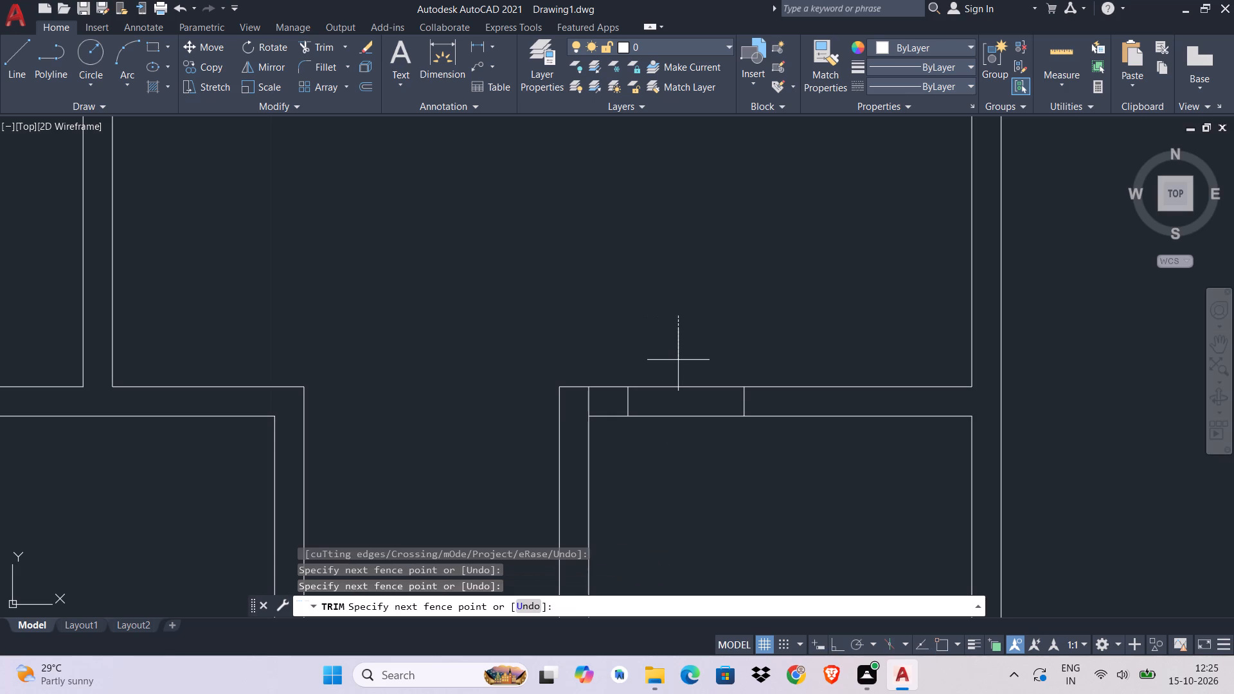
pyautogui.click(695, 610)
pyautogui.click(700, 497)
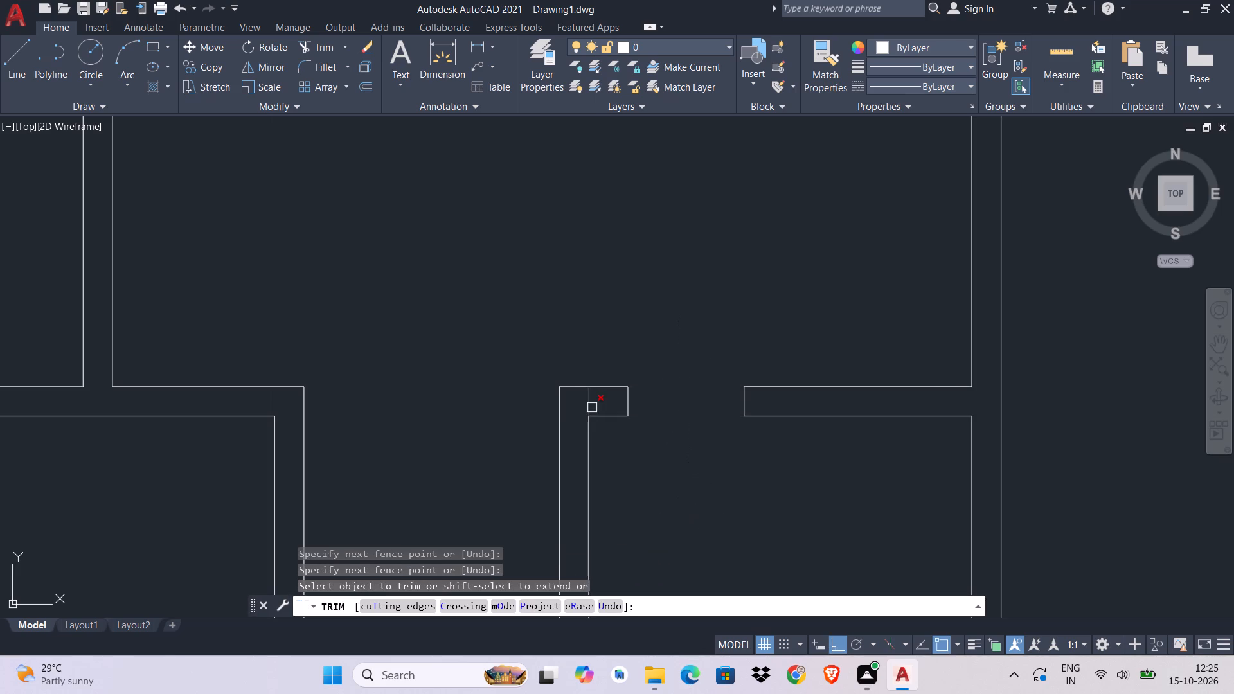
pyautogui.click(592, 405)
pyautogui.moveTo(862, 399); pyautogui.dragTo(702, 387, button='middle')
pyautogui.press('Escape')
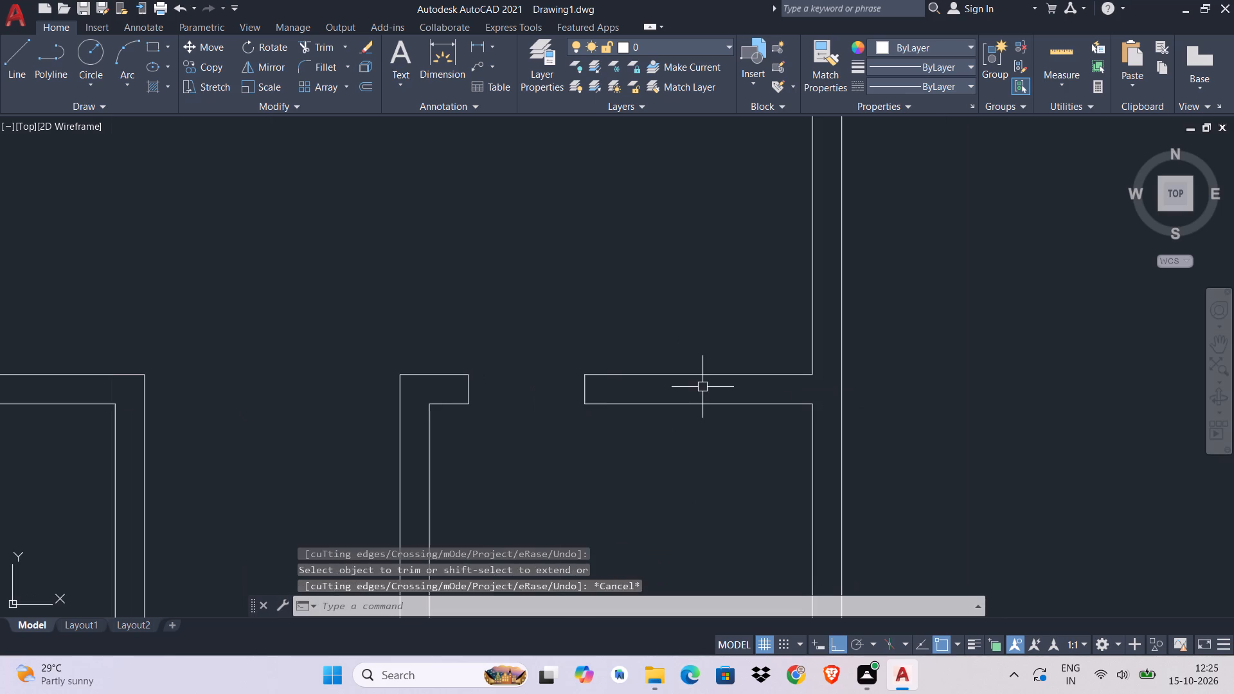
pyautogui.press('Escape')
pyautogui.press('Escape')
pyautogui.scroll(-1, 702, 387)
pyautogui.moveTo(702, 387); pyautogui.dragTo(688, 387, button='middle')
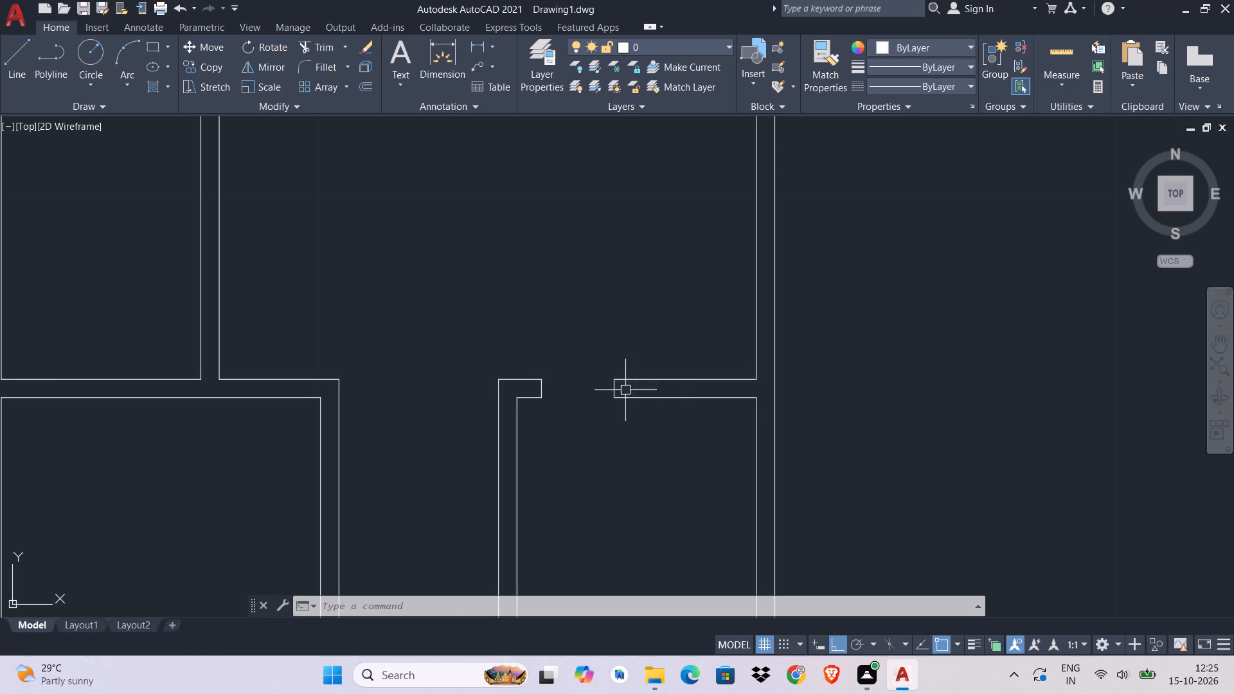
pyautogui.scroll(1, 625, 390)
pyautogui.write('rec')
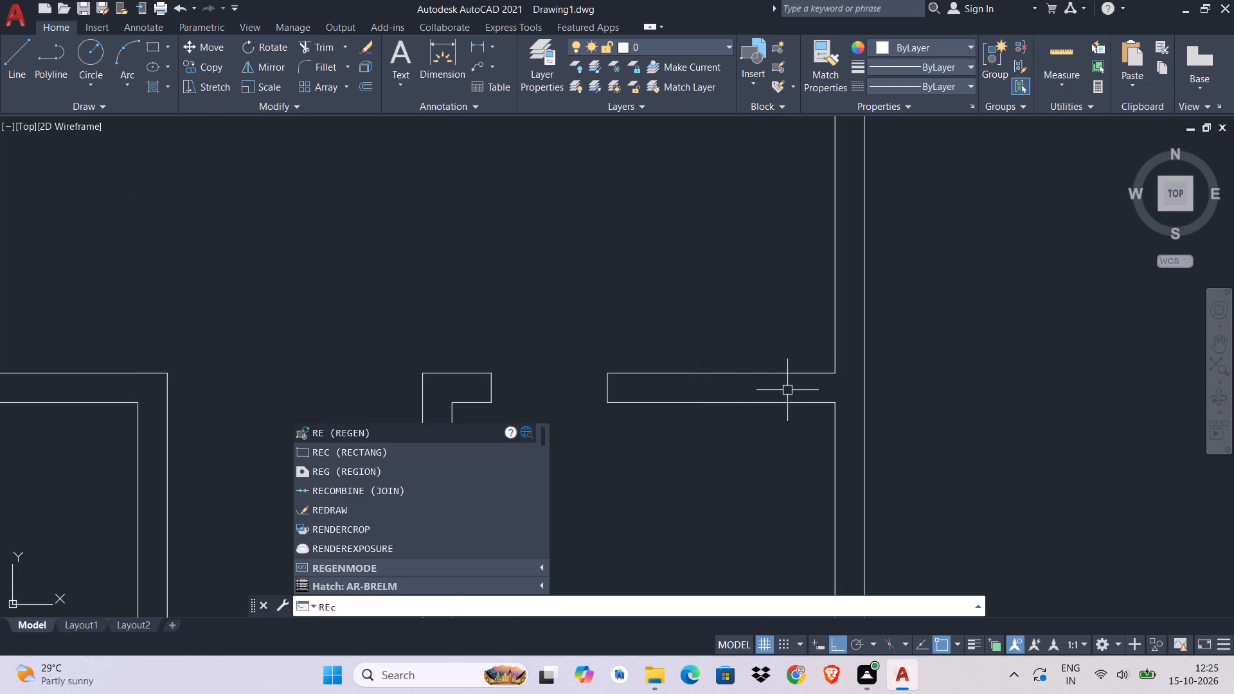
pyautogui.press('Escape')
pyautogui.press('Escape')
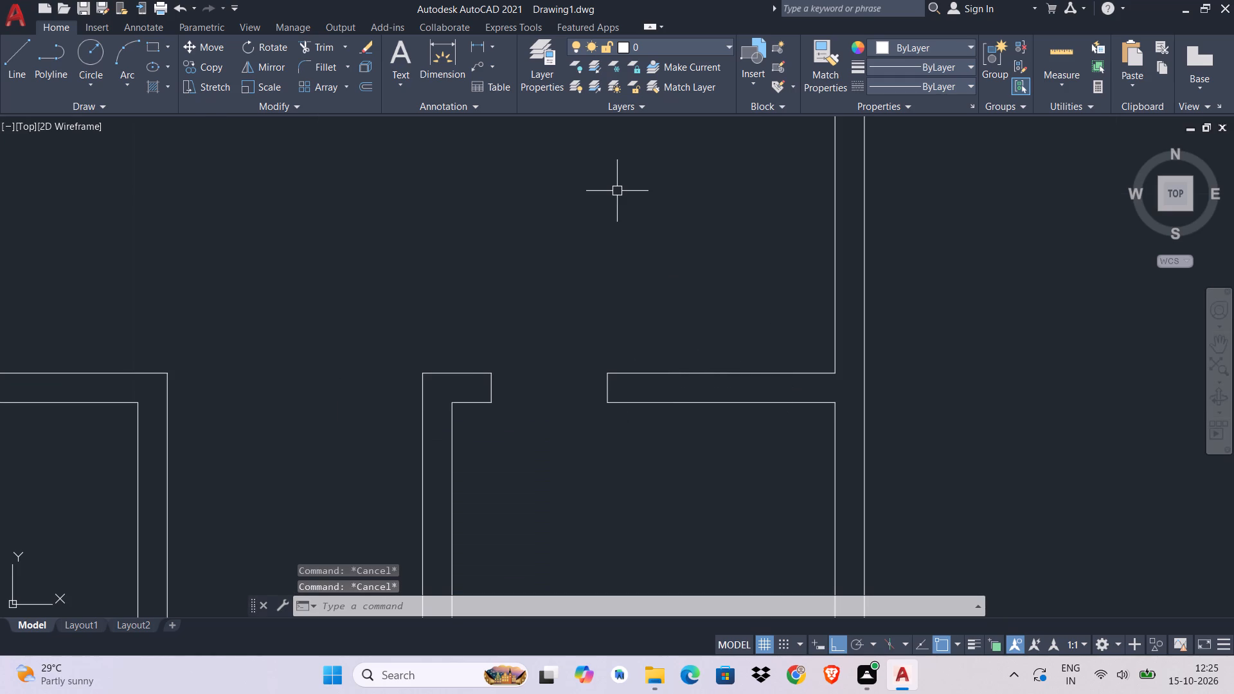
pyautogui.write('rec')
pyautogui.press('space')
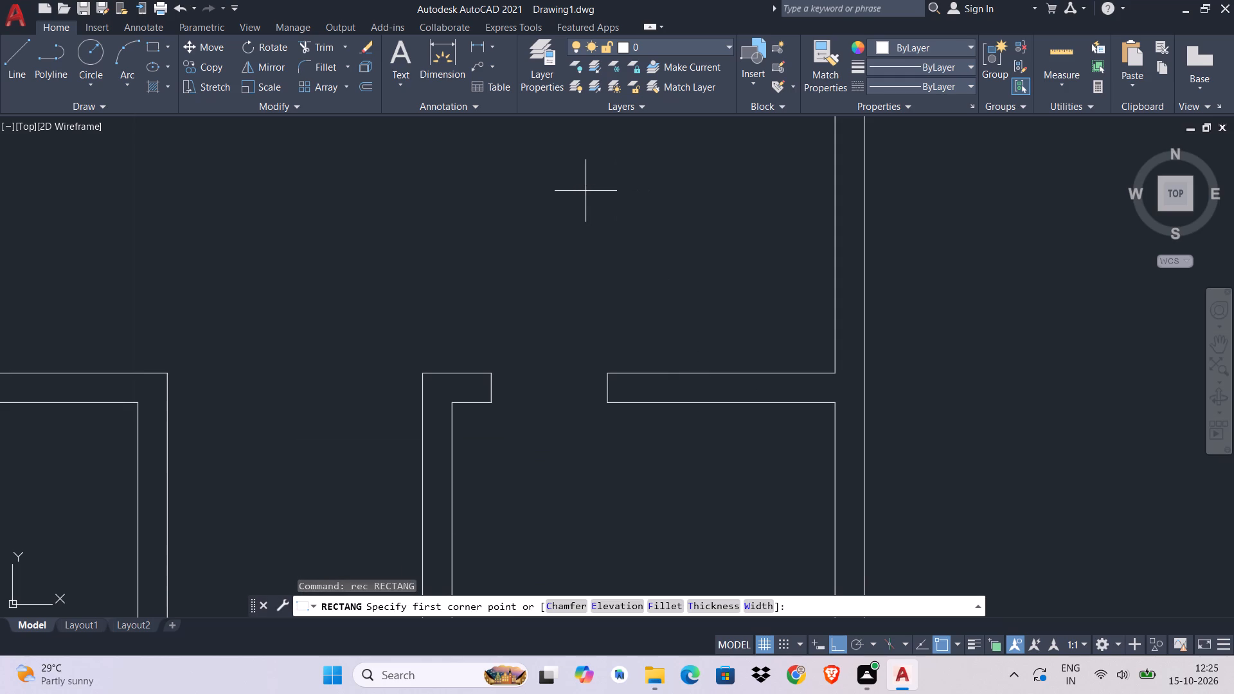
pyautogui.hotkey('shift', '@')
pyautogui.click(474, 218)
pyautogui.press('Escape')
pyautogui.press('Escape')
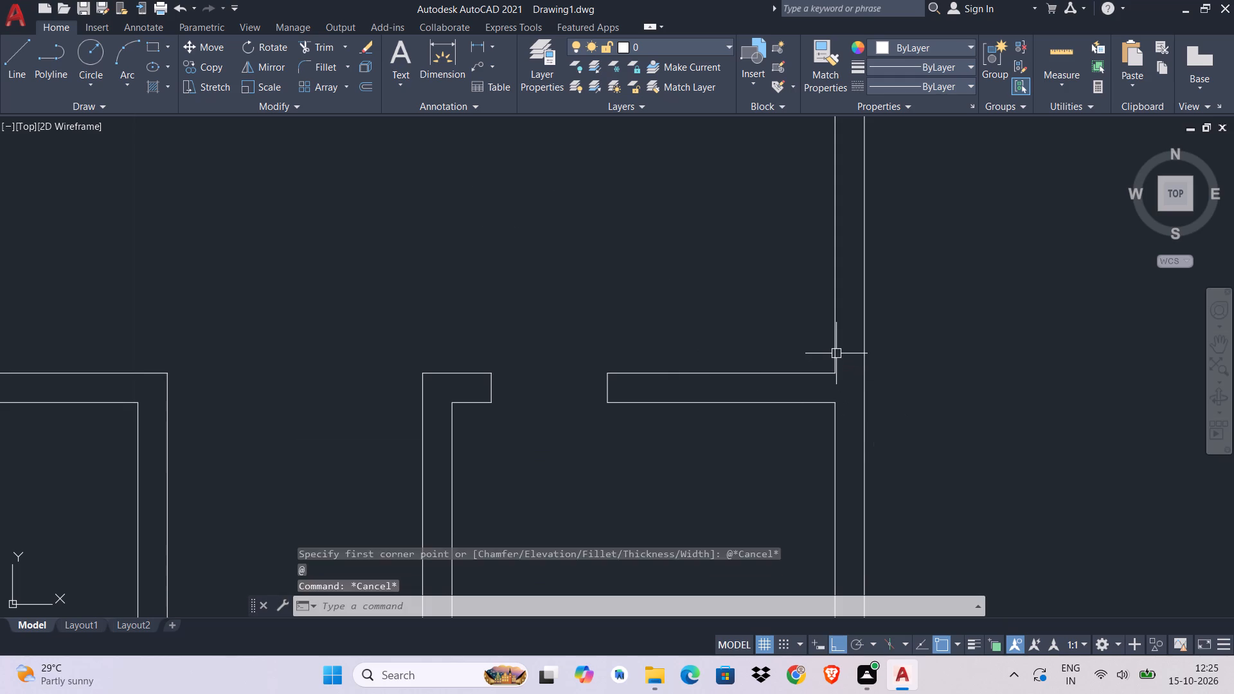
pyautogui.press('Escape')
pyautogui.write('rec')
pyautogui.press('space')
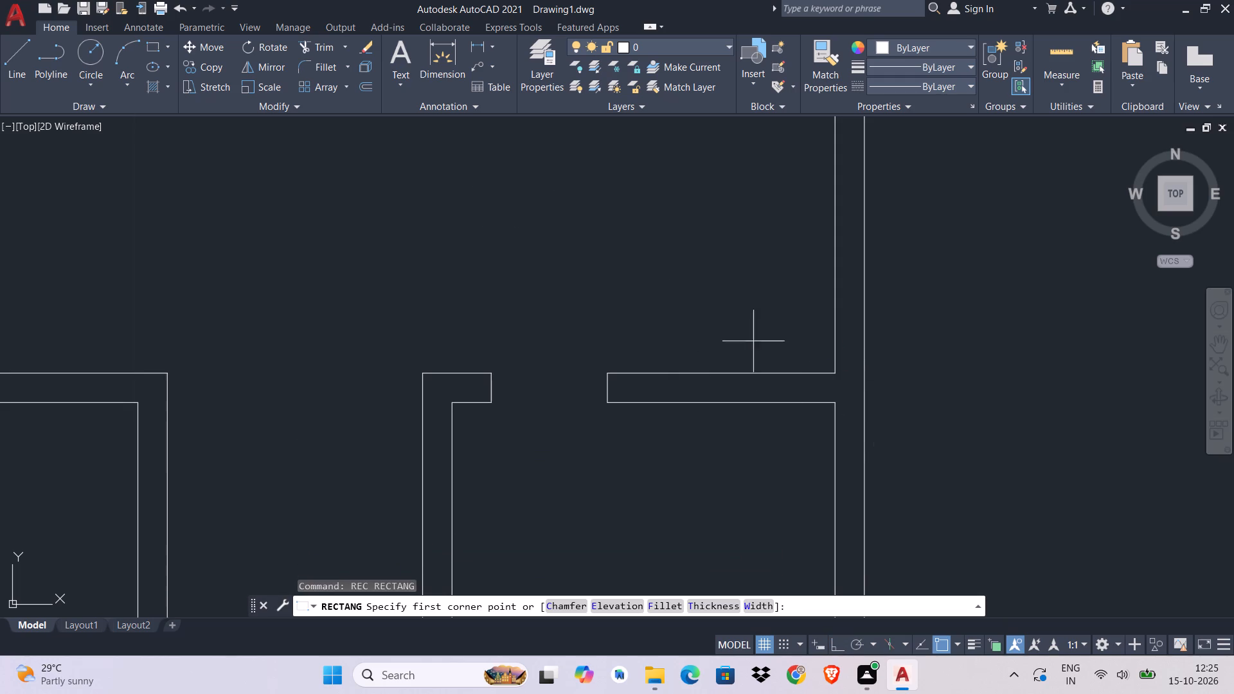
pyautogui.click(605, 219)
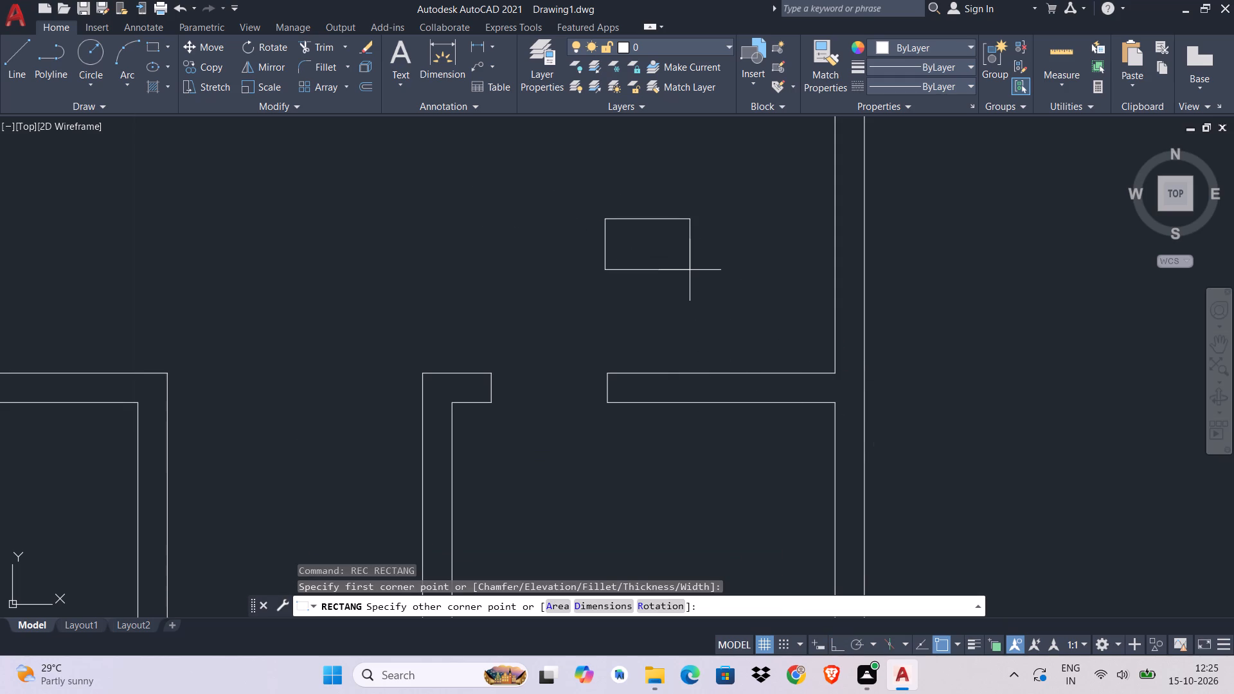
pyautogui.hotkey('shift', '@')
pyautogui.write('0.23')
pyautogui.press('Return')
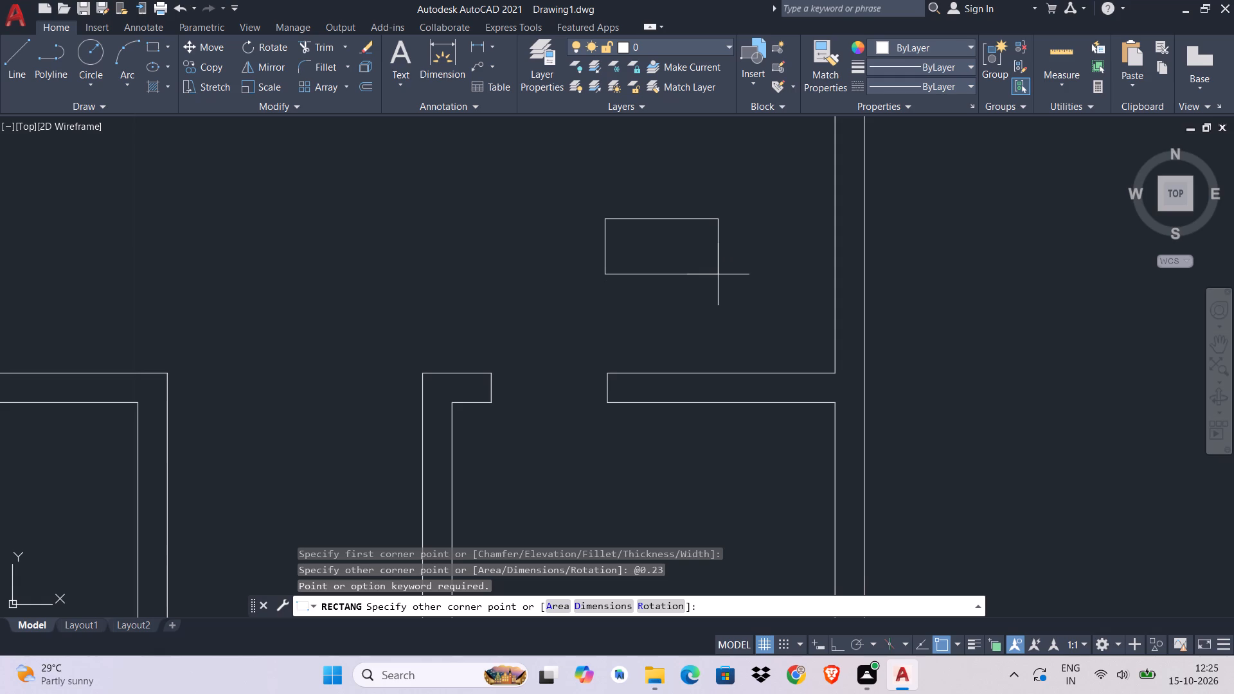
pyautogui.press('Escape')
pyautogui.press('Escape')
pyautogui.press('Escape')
# Draw a rectangle 0.23 wide by 1.52 high in the open space above the new wall opening.
pyautogui.write('rec')
pyautogui.press('space')
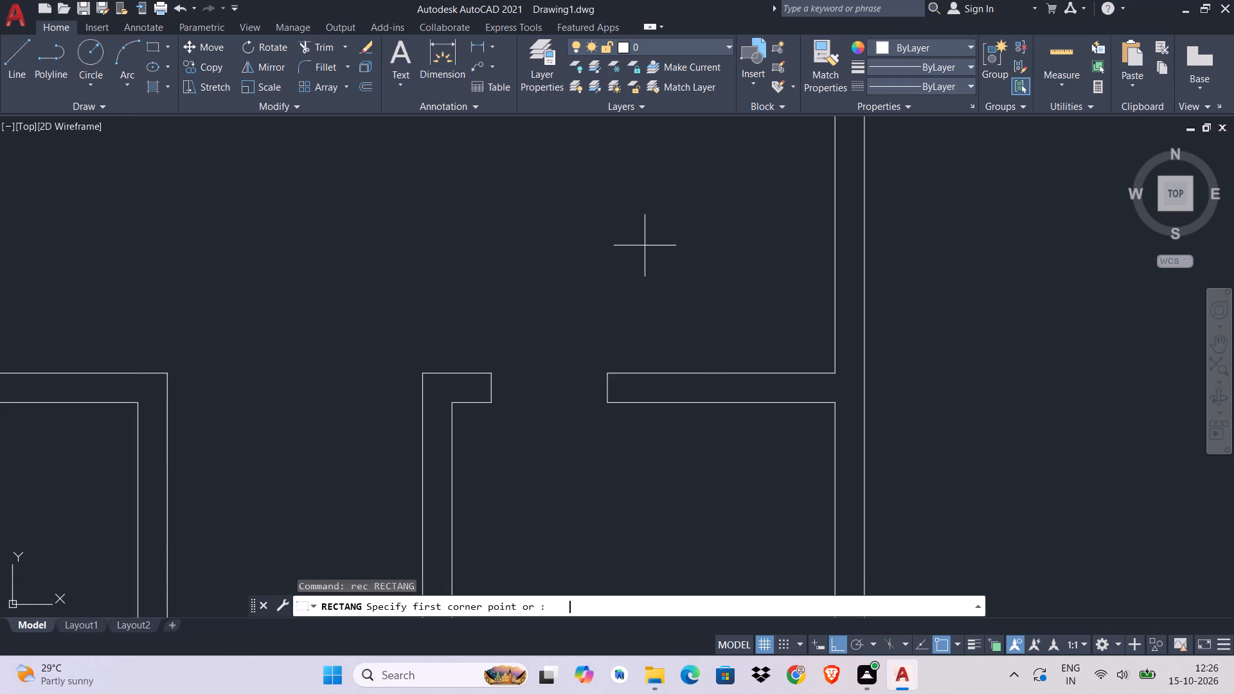
pyautogui.click(607, 228)
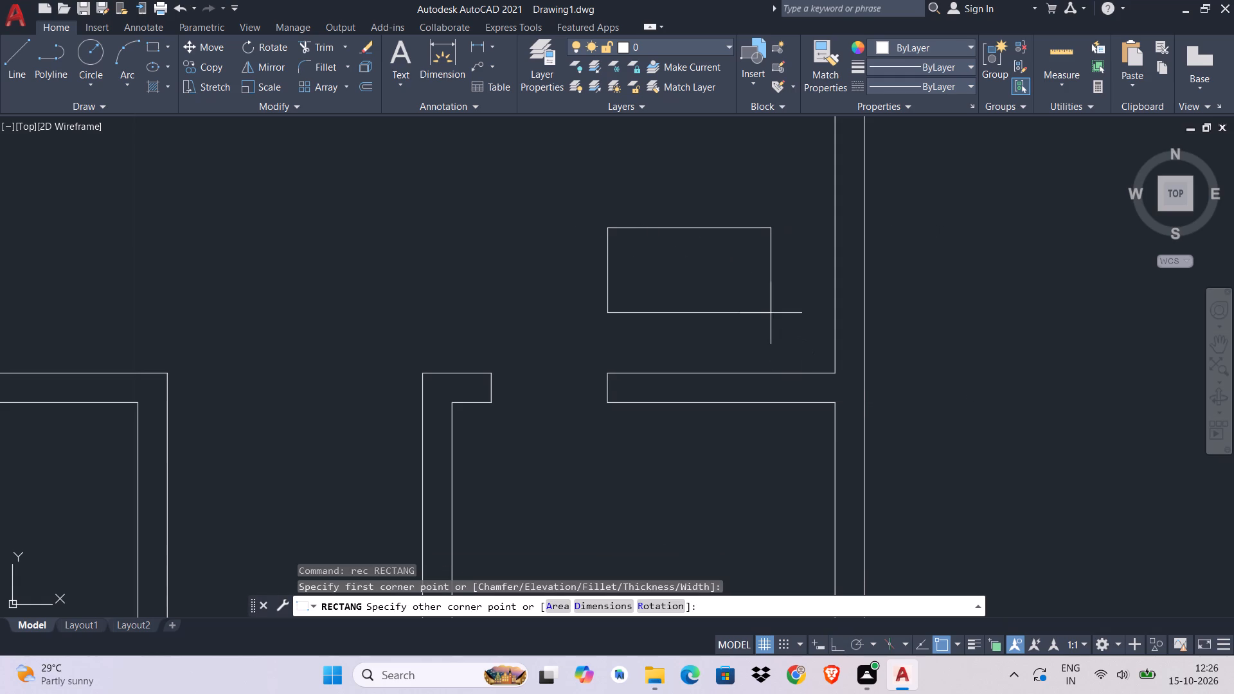
pyautogui.hotkey('shift', '@')
pyautogui.press('0')
pyautogui.write('.23,')
pyautogui.write('1.')
pyautogui.write('52')
pyautogui.press('Return')
# Rotate the 0.23 by 1.52 rectangle 90° counterclockwise about its lower-right corner so it lies horizontally.
pyautogui.scroll(-3, 735, 321)
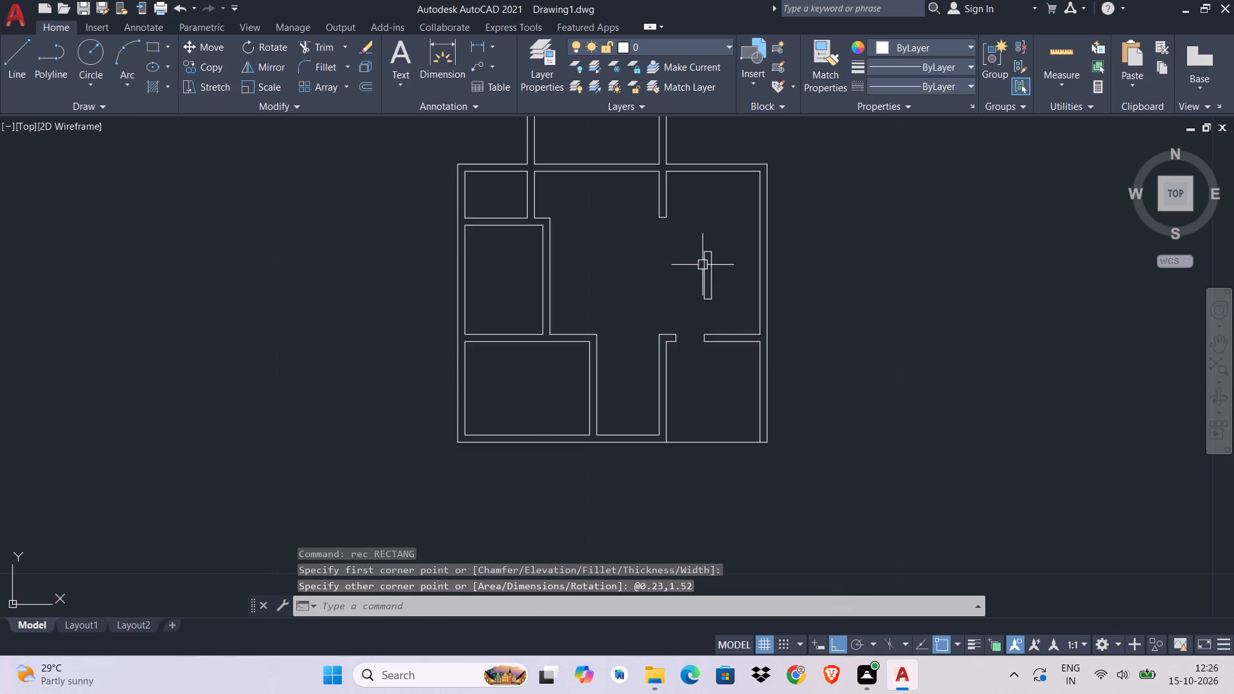
pyautogui.scroll(3, 702, 265)
pyautogui.middleClick(736, 283)
pyautogui.click(746, 163)
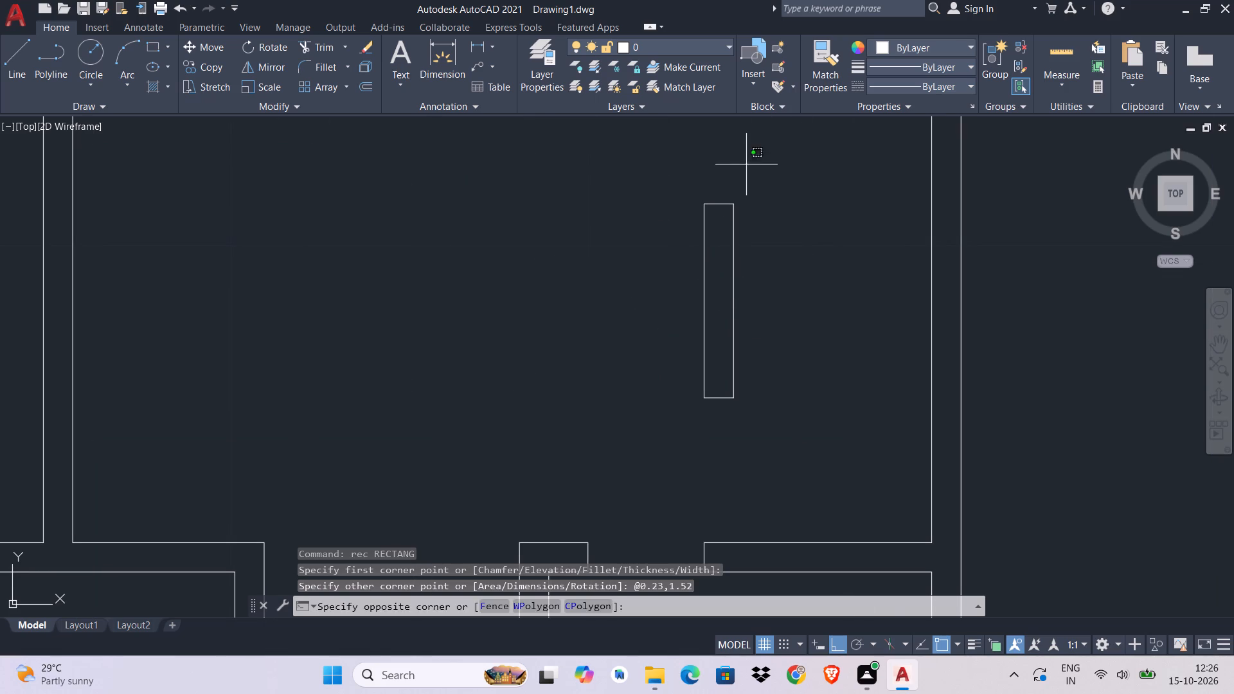
pyautogui.click(661, 310)
pyautogui.write('ro')
pyautogui.press('space')
pyautogui.click(737, 400)
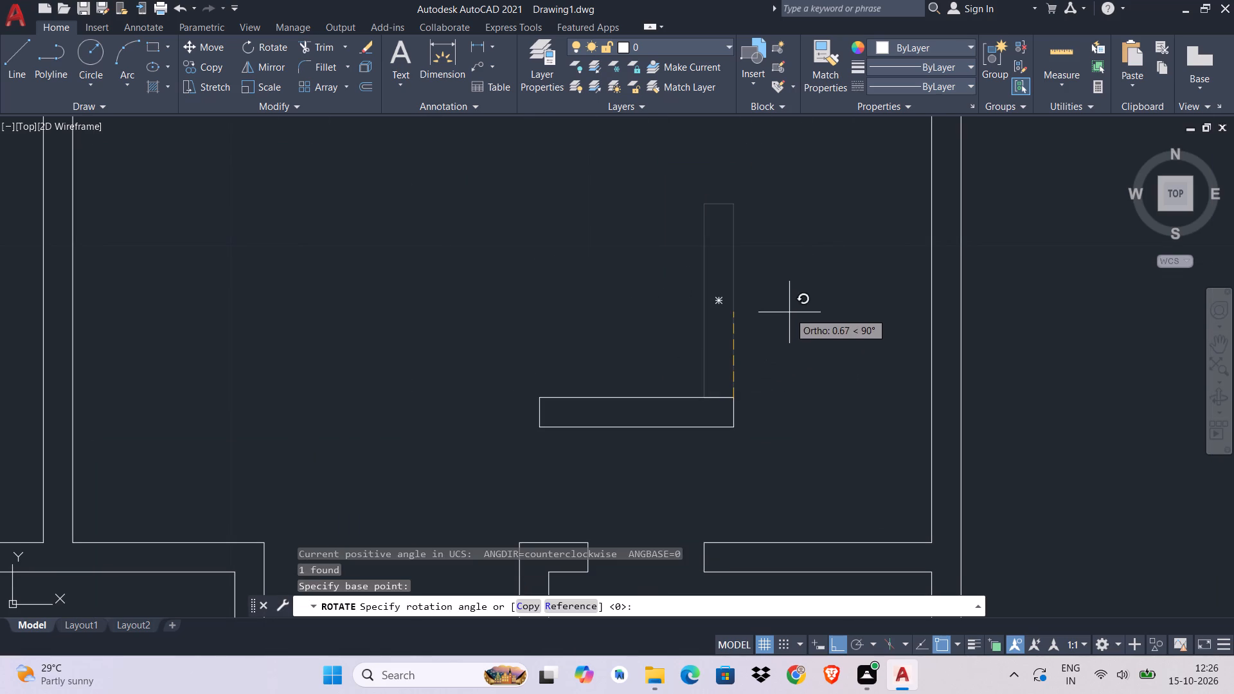
pyautogui.click(789, 312)
pyautogui.moveTo(780, 352); pyautogui.dragTo(755, 267, button='middle')
pyautogui.press('Escape')
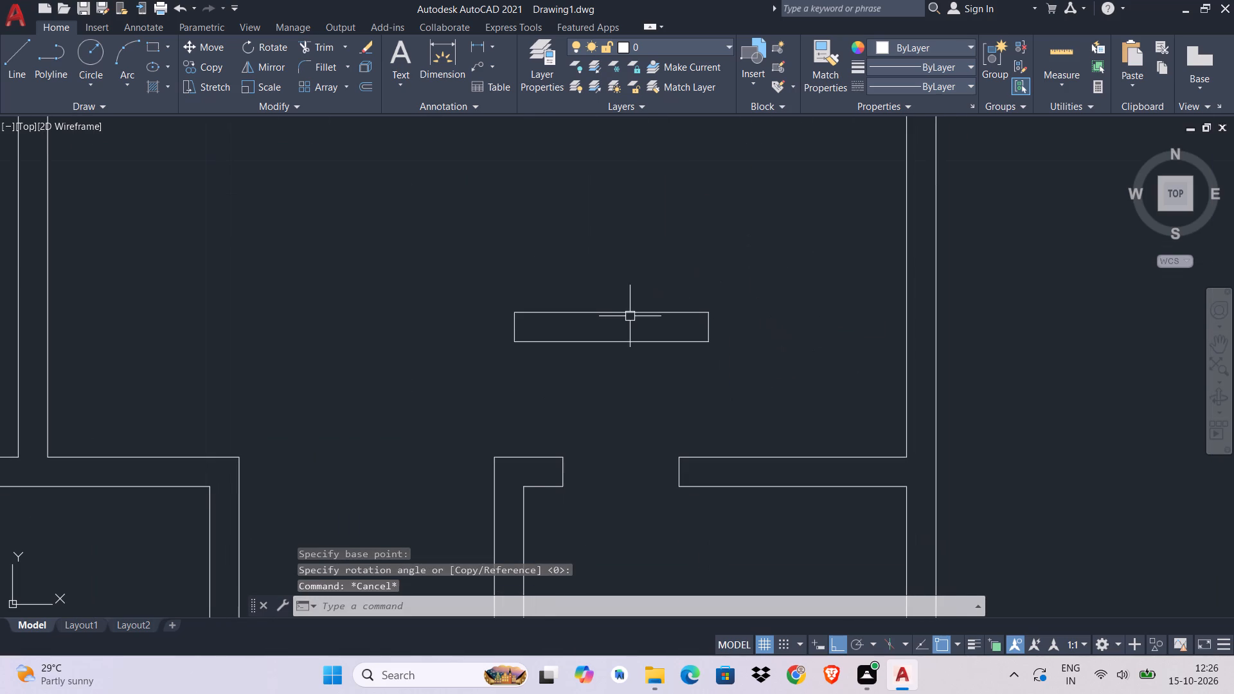
pyautogui.press('Escape')
pyautogui.press('Escape')
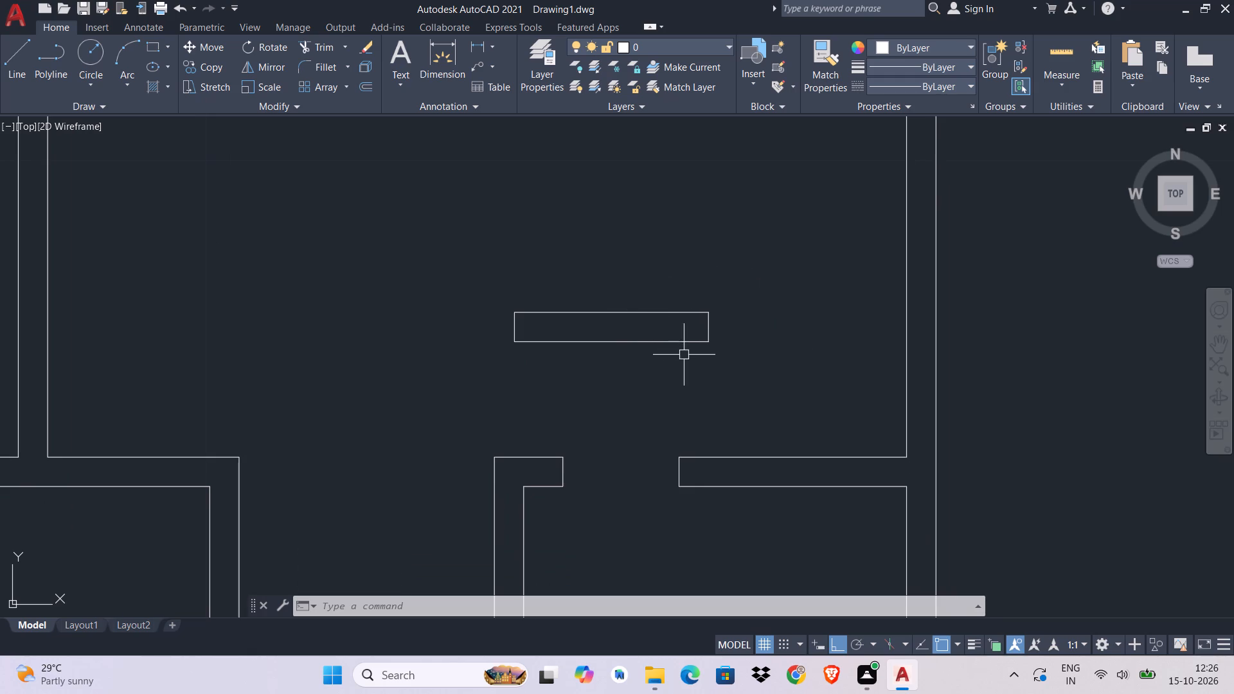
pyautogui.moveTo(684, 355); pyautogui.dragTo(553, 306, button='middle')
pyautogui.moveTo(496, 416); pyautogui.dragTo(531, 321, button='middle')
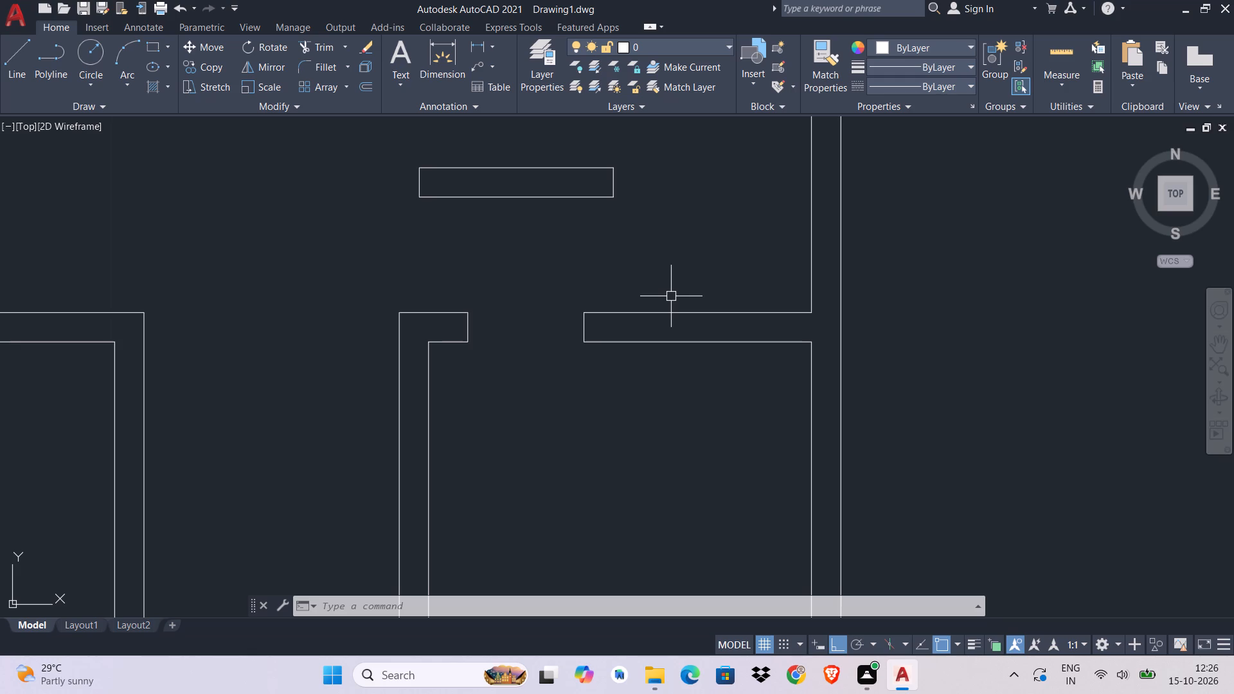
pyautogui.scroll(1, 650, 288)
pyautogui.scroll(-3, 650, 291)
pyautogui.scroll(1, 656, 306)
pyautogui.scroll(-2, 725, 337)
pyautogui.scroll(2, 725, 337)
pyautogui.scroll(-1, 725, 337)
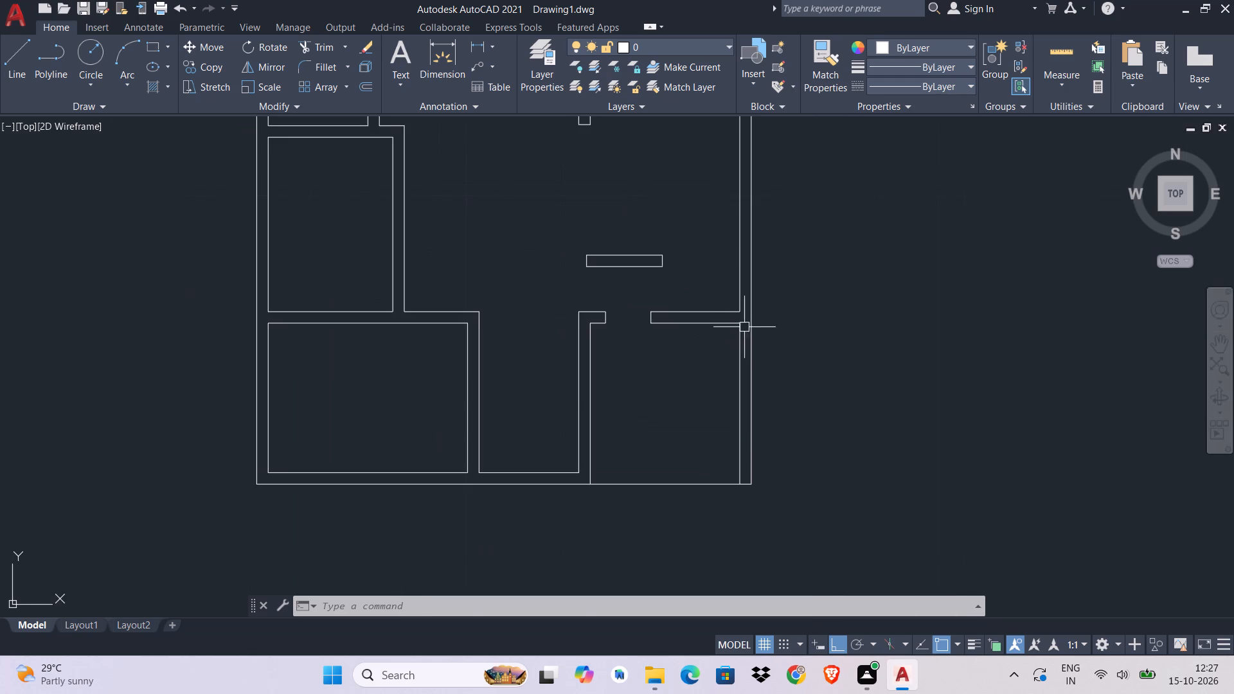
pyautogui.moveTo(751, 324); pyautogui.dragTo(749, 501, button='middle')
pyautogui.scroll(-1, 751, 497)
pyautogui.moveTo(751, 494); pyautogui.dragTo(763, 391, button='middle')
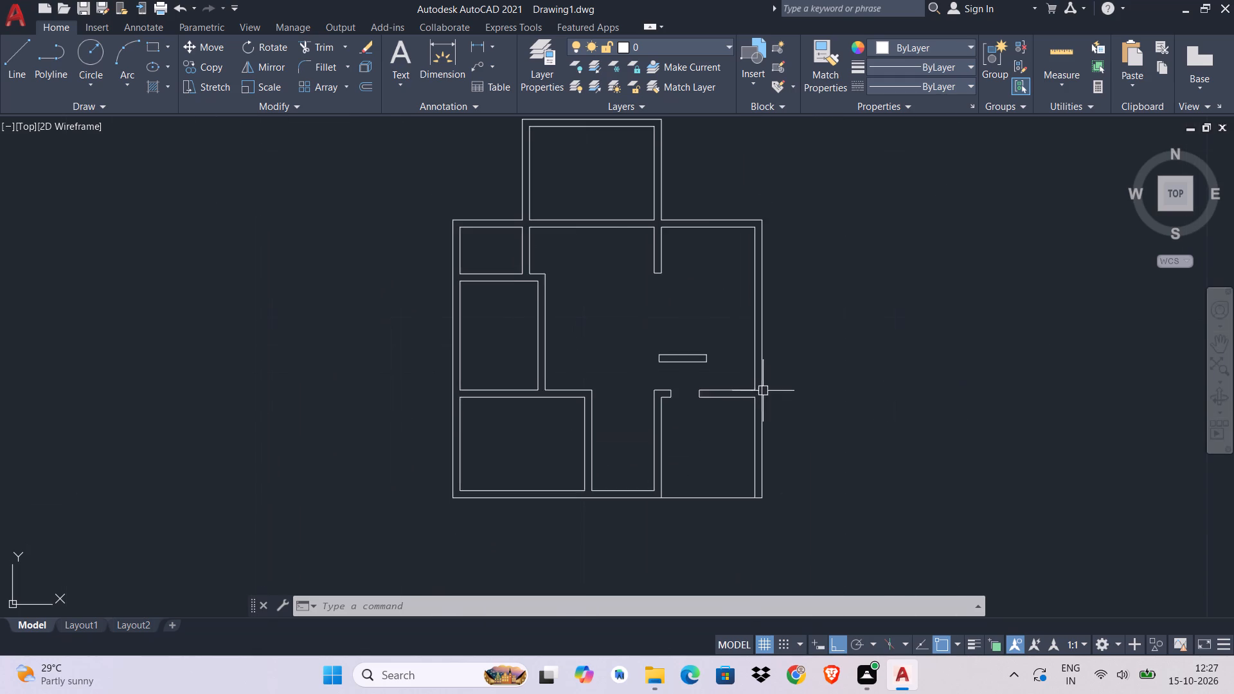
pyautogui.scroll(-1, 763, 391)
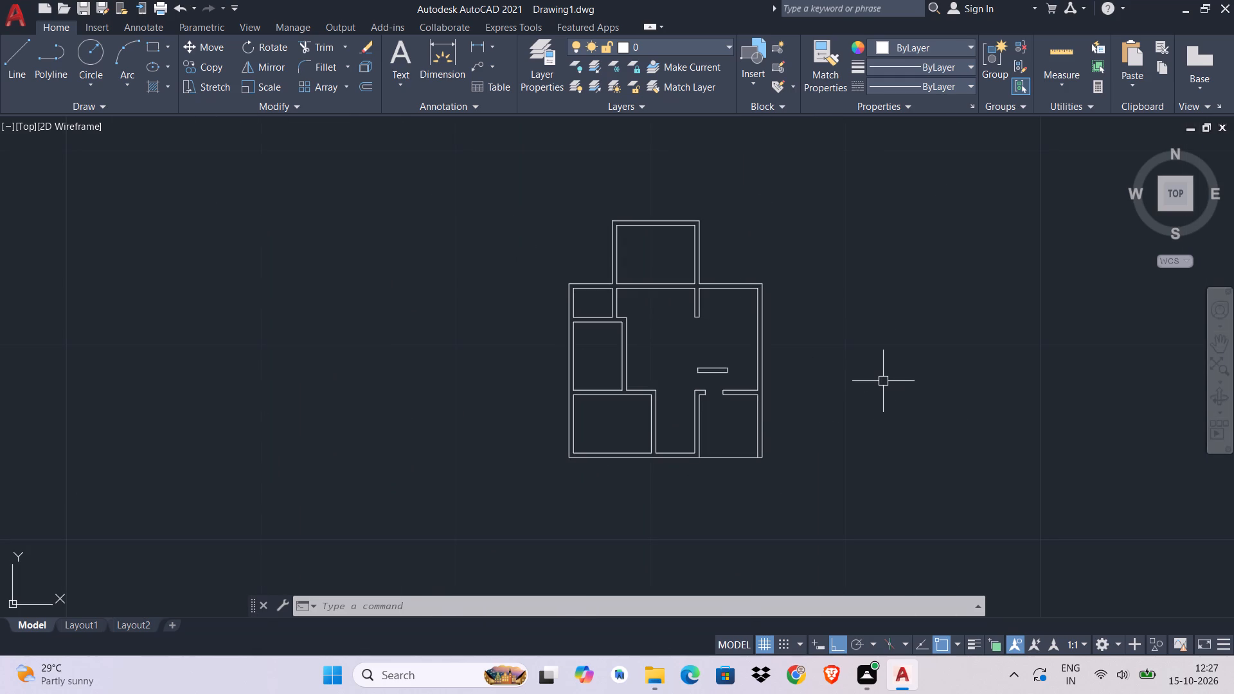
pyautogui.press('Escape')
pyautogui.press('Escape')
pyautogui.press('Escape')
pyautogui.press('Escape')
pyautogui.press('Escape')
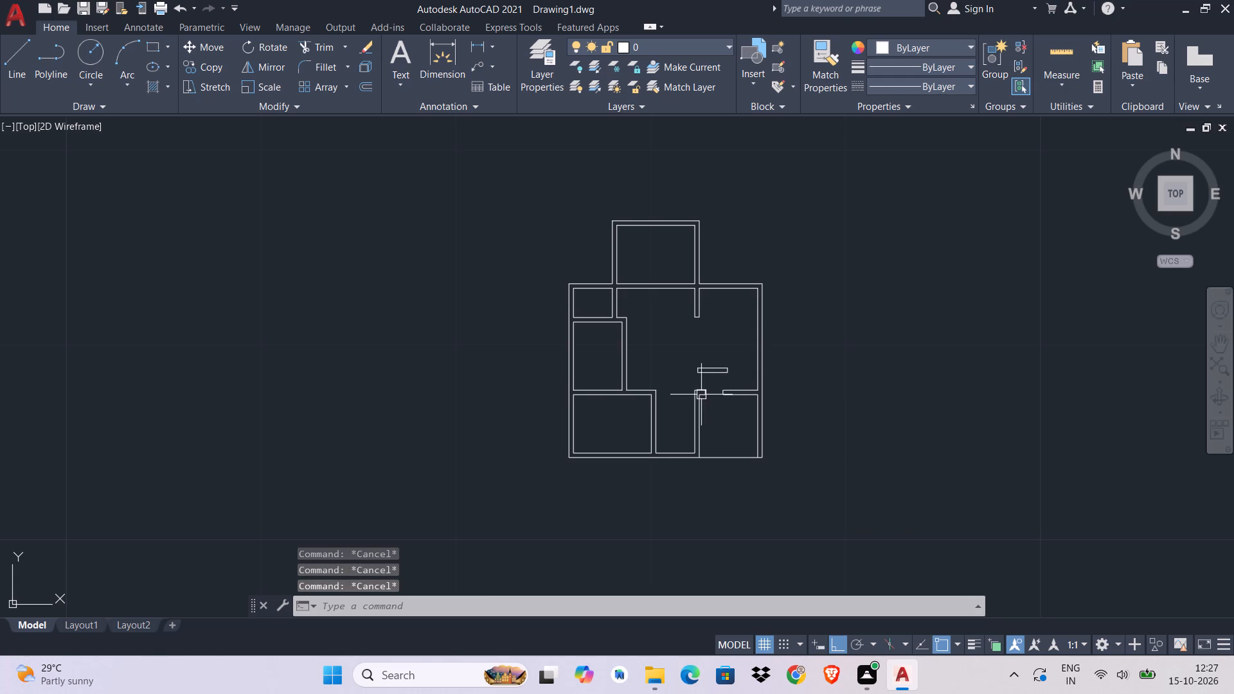
# Offset the left end line of the opening in the lower-right room's top wall 1.21 to the right.
pyautogui.scroll(3, 707, 395)
pyautogui.scroll(-1, 707, 395)
pyautogui.scroll(1, 707, 395)
pyautogui.moveTo(786, 394); pyautogui.dragTo(694, 335, button='middle')
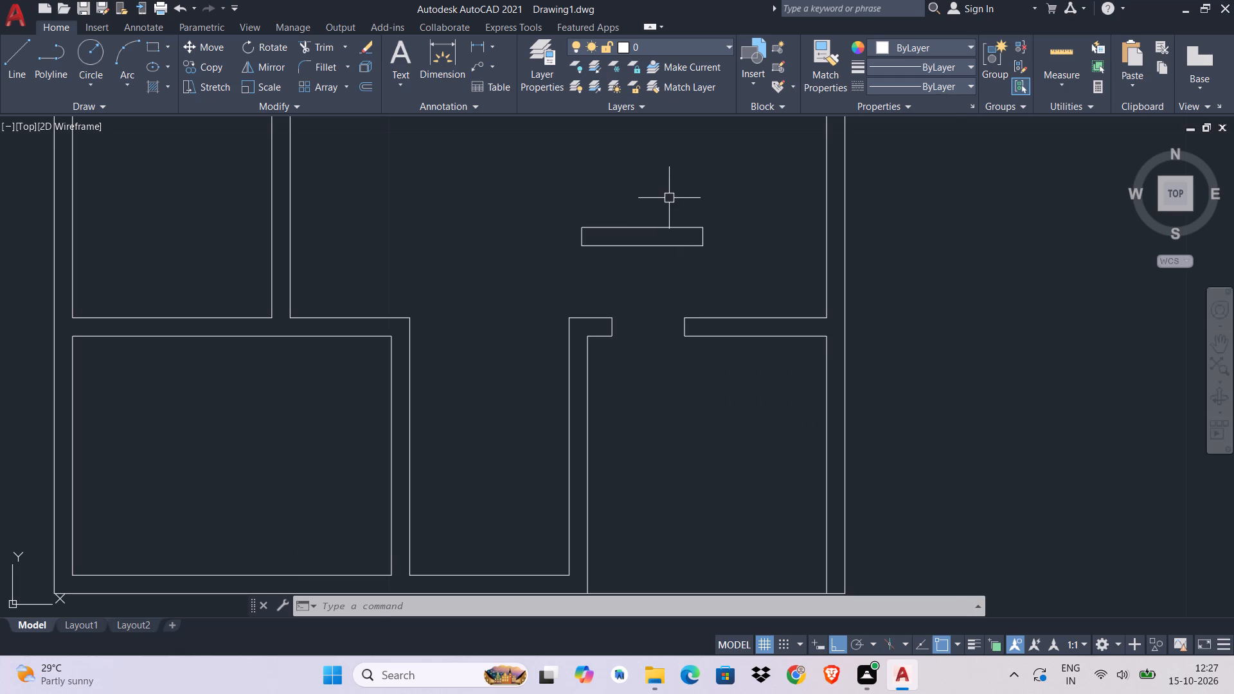
pyautogui.scroll(1, 662, 289)
pyautogui.press('Escape')
pyautogui.write('o')
pyautogui.press('space')
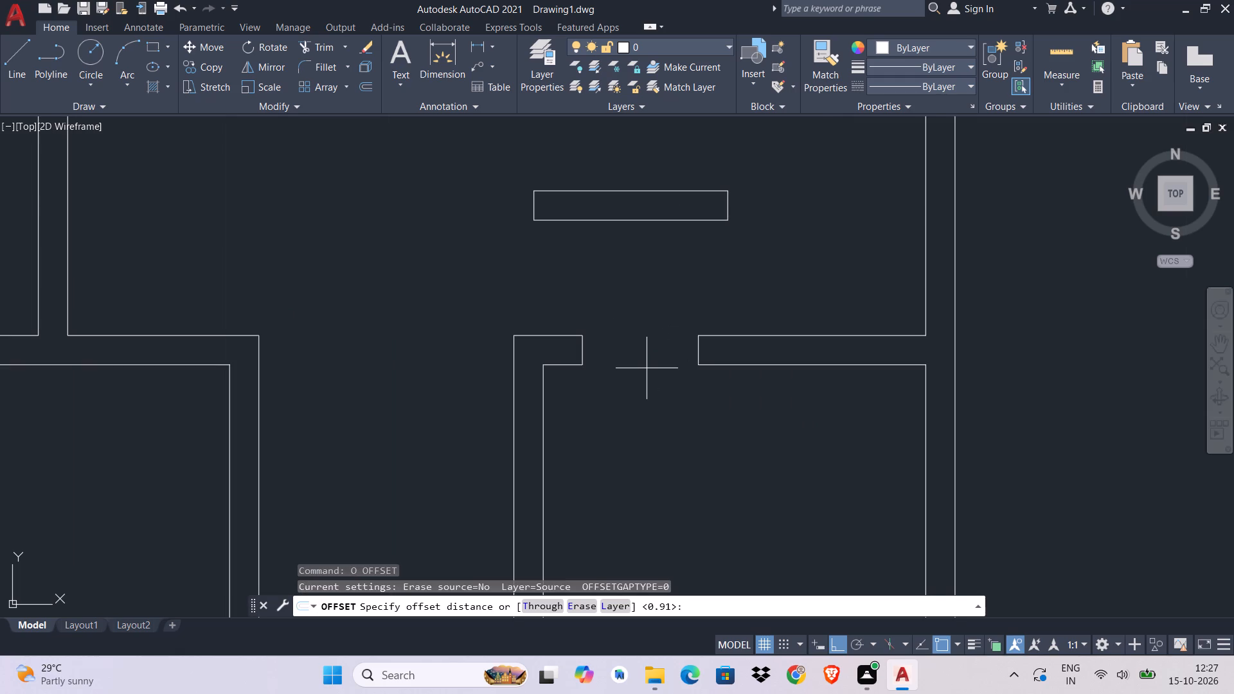
pyautogui.write('1.21')
pyautogui.press('Return')
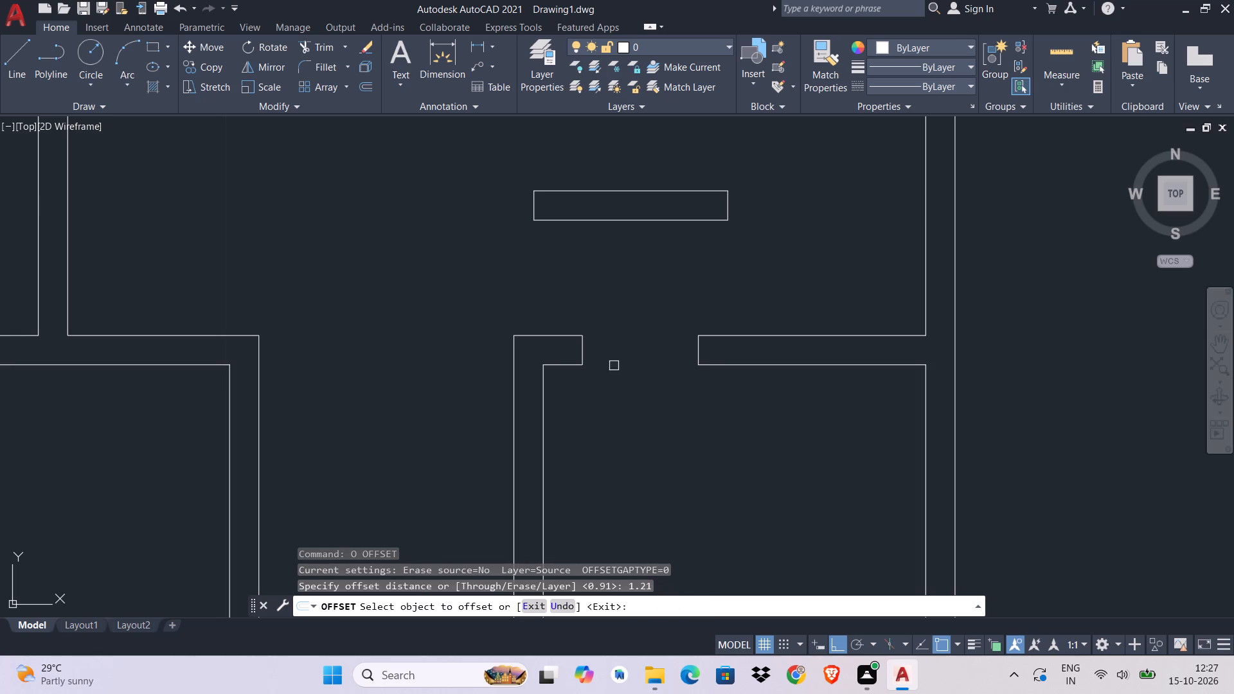
pyautogui.click(584, 352)
pyautogui.click(708, 350)
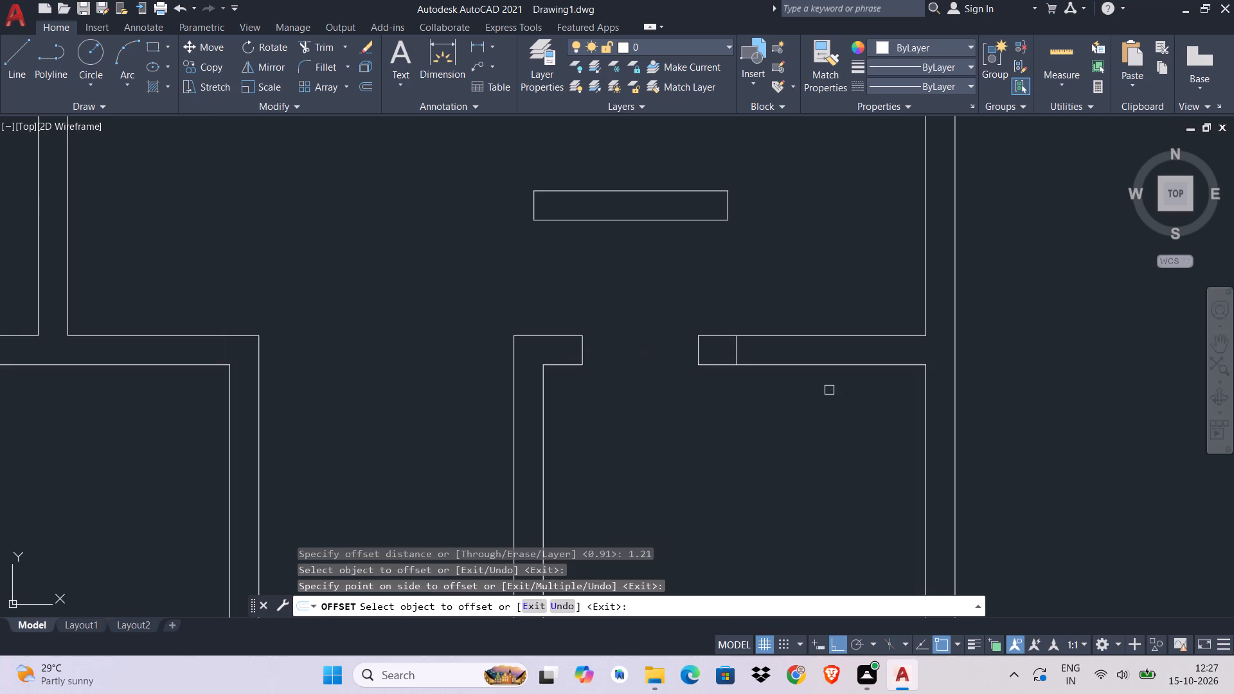
pyautogui.press('Escape')
# Trim the wall lines back to the new offset line with a fence and remove the opening's former right end line.
pyautogui.write('tr')
pyautogui.press('space')
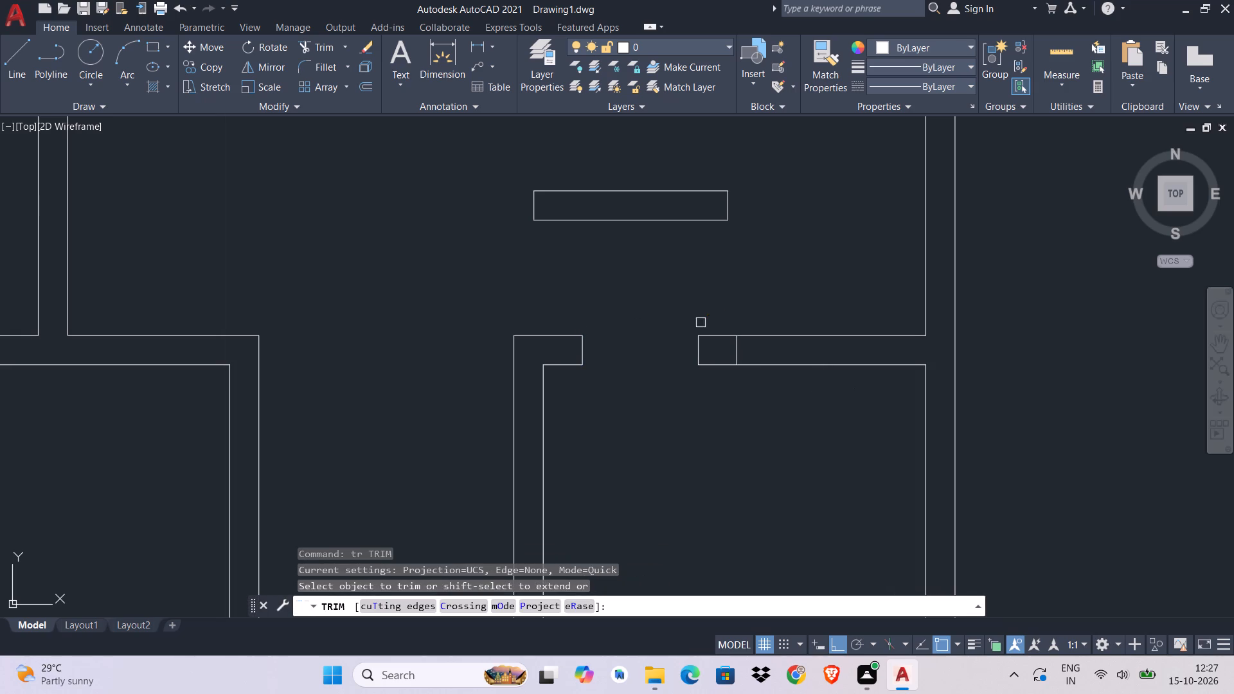
pyautogui.click(701, 323)
pyautogui.click(706, 405)
pyautogui.click(699, 353)
pyautogui.moveTo(733, 382); pyautogui.dragTo(669, 381, button='middle')
pyautogui.press('Escape')
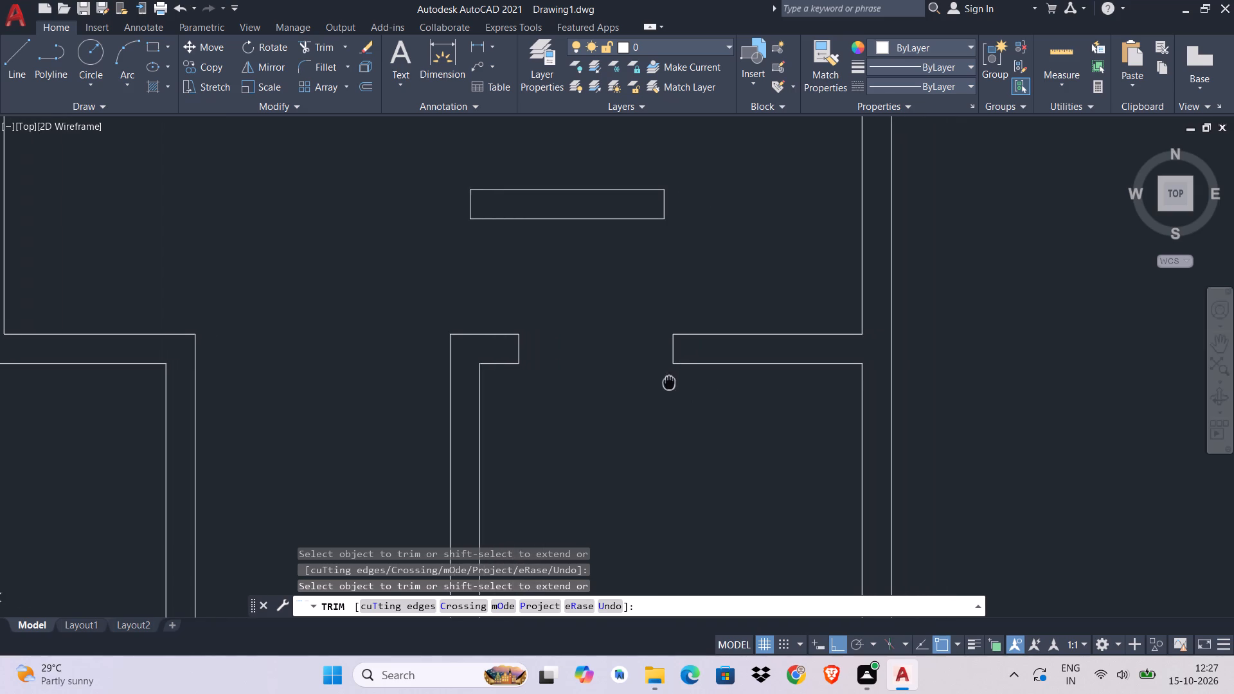
pyautogui.scroll(-1, 660, 377)
pyautogui.scroll(2, 660, 378)
pyautogui.moveTo(660, 382); pyautogui.dragTo(705, 375, button='middle')
pyautogui.press('Escape')
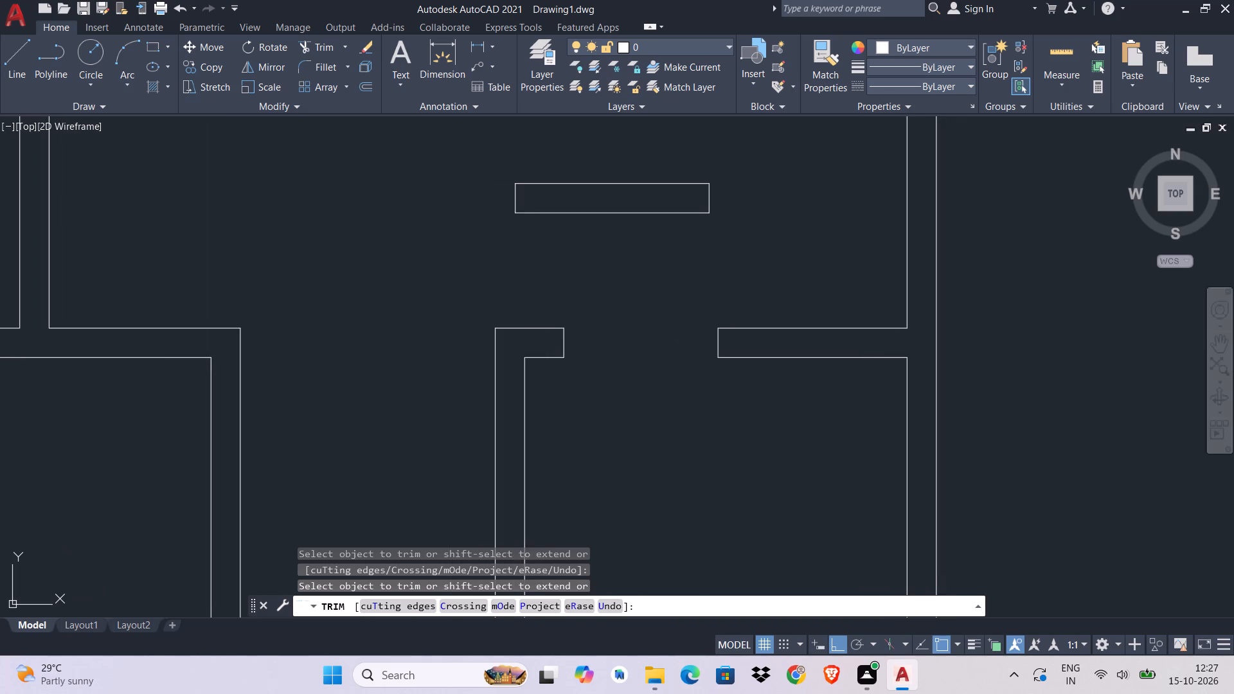
# Extend both wall lines from the right-hand wall piece across the opening to rejoin the left-hand piece.
pyautogui.write('ex')
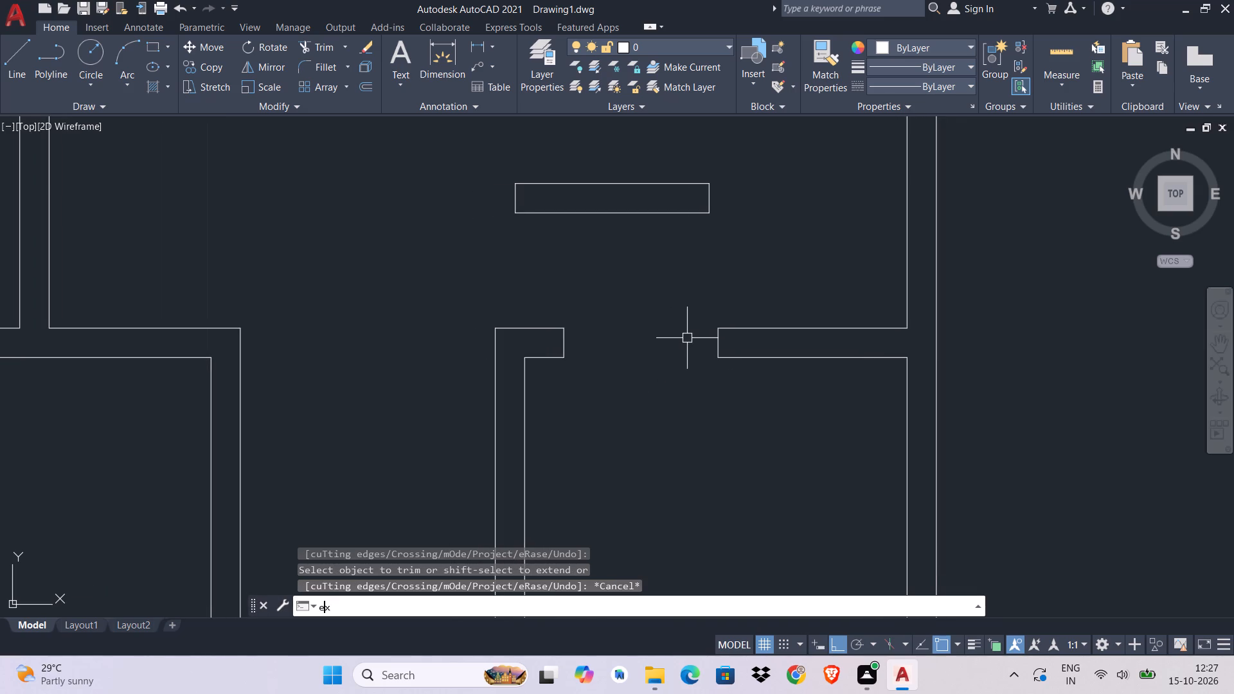
pyautogui.press('space')
pyautogui.click(740, 326)
pyautogui.click(741, 359)
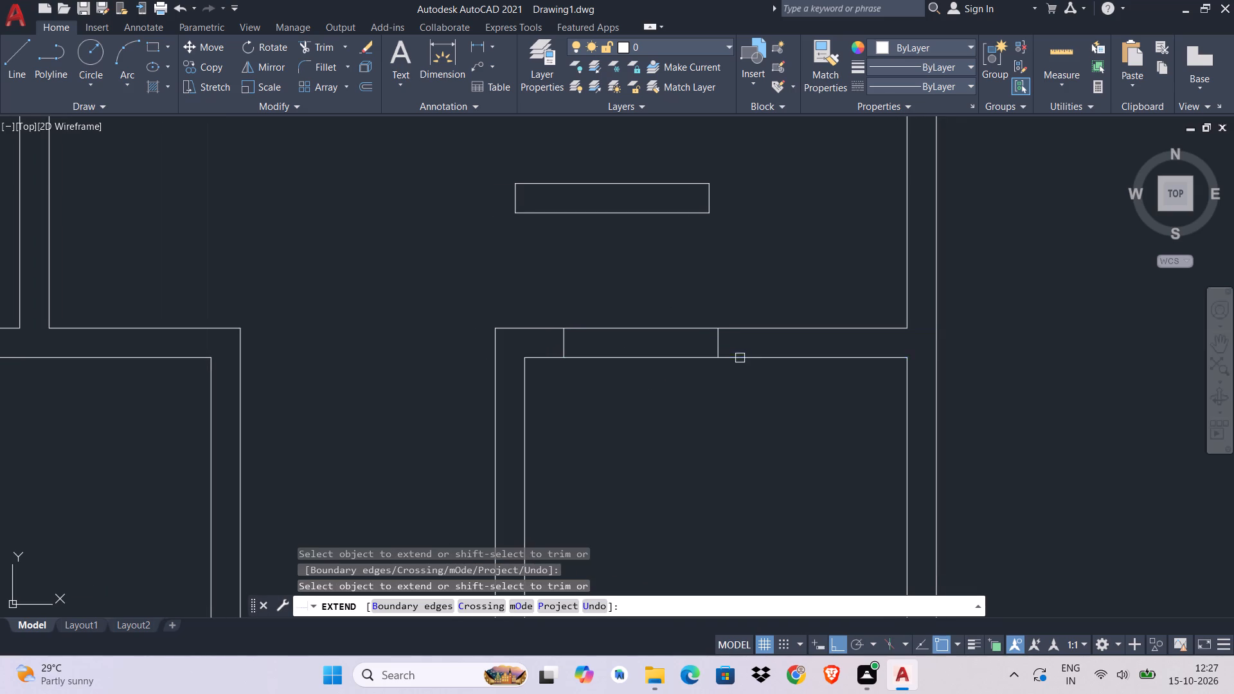
pyautogui.press('Escape')
# Move the two short cross lines together slightly left along the lower-right room's top wall.
pyautogui.click(740, 337)
pyautogui.click(572, 340)
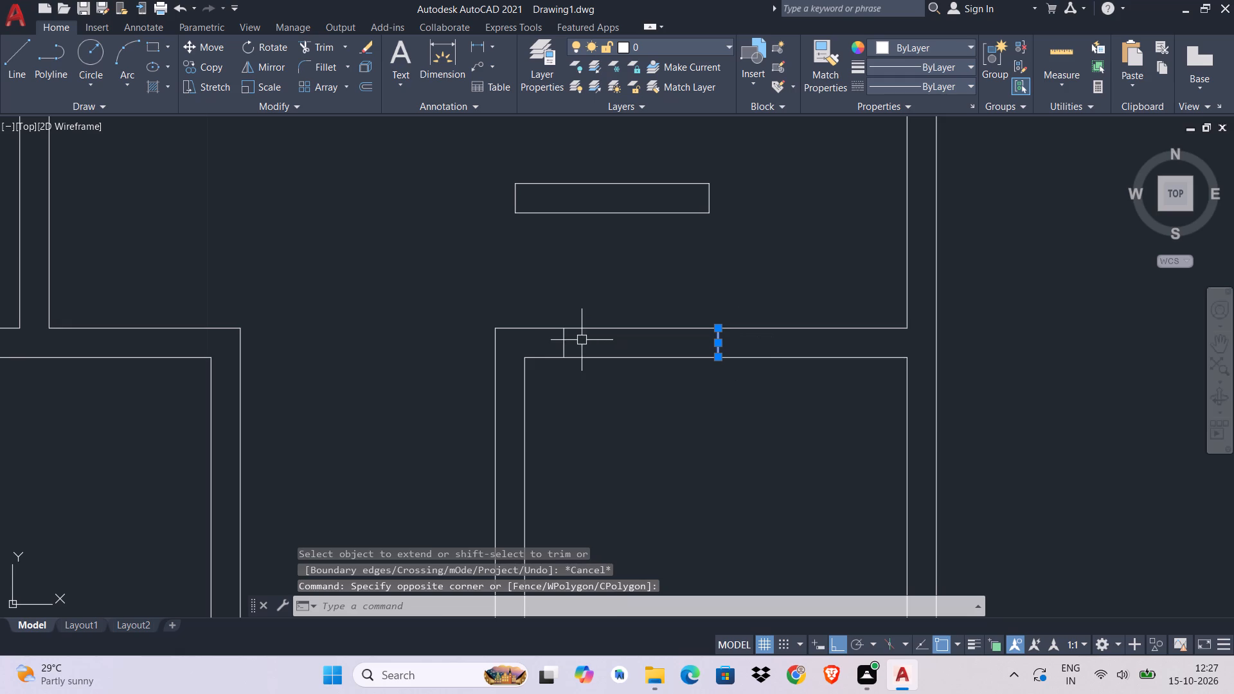
pyautogui.click(582, 340)
pyautogui.click(511, 348)
pyautogui.write('m')
pyautogui.press('space')
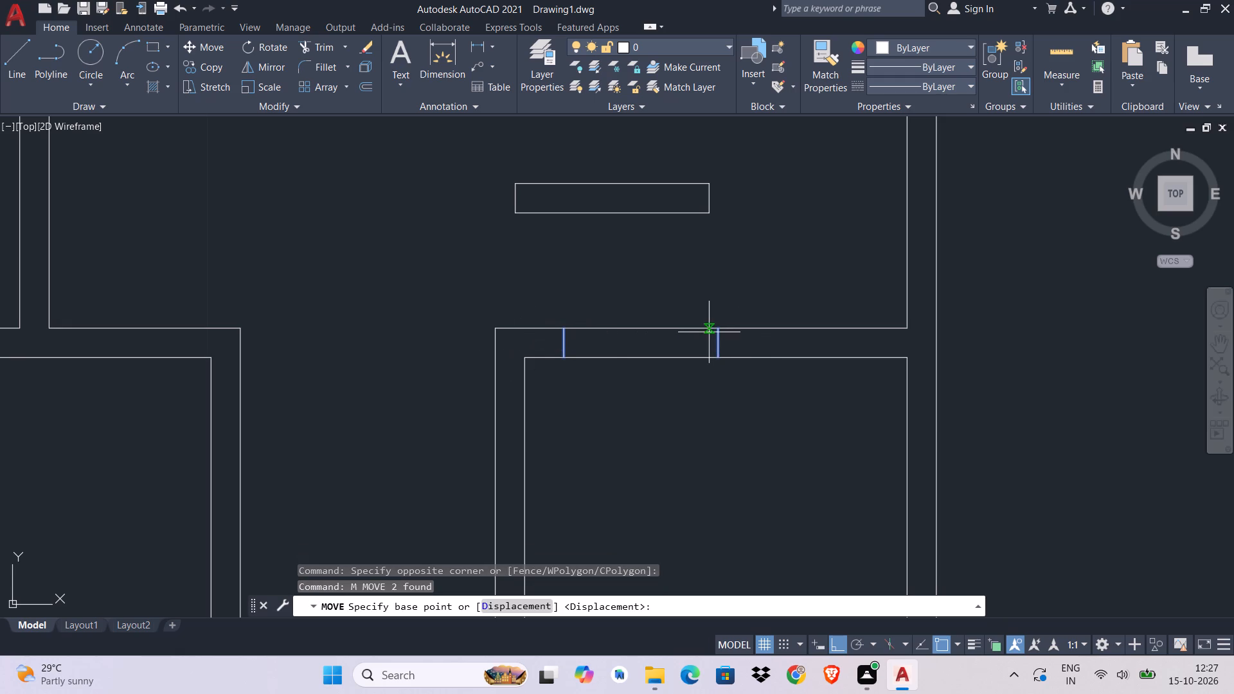
pyautogui.click(717, 360)
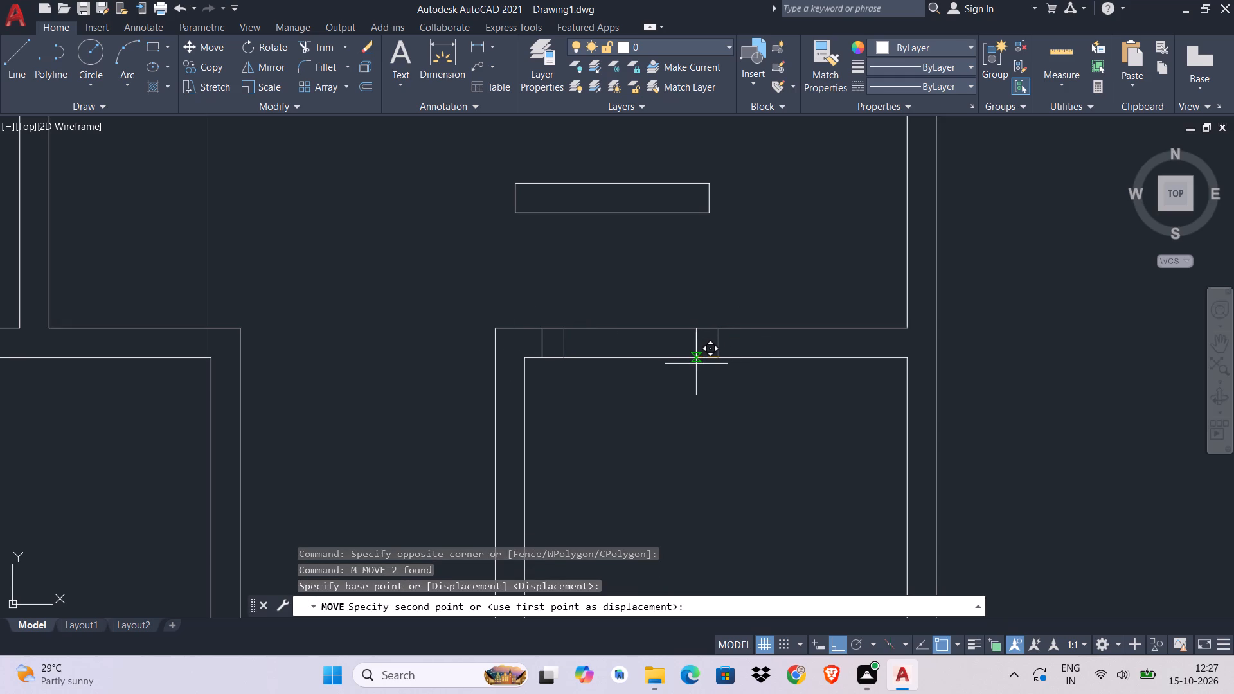
pyautogui.click(696, 364)
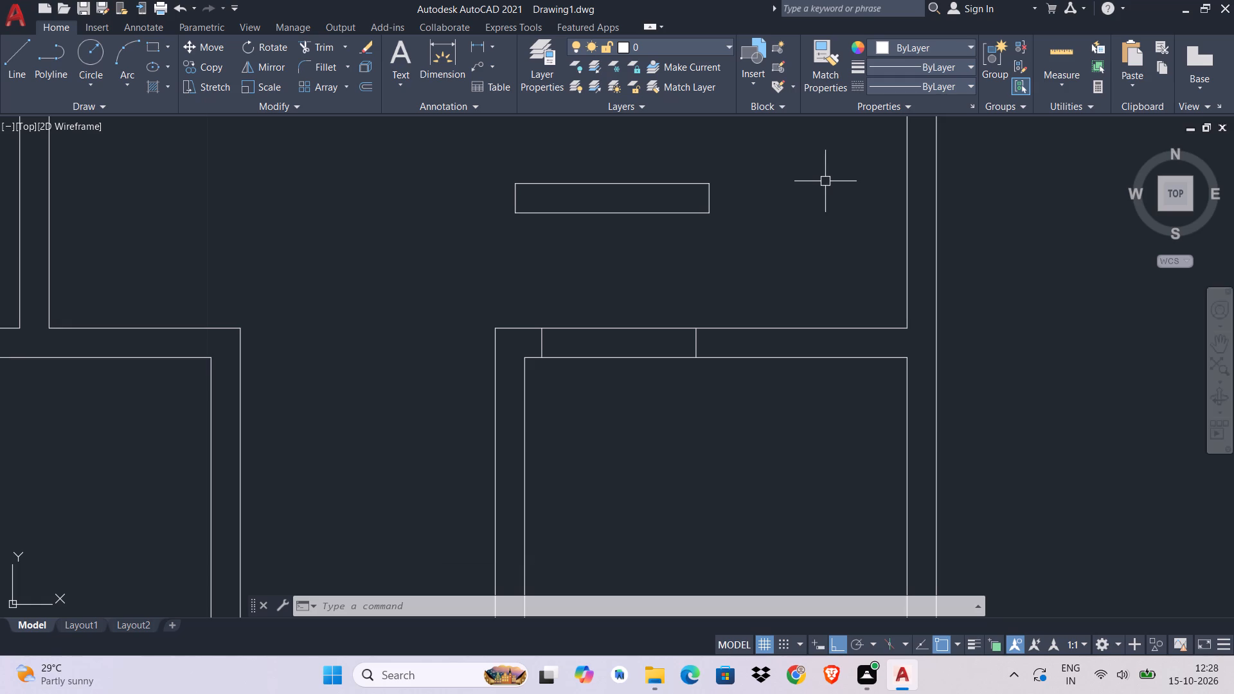
pyautogui.press('Escape')
pyautogui.press('Escape')
pyautogui.press('Escape')
pyautogui.press('Escape')
pyautogui.press('Escape')
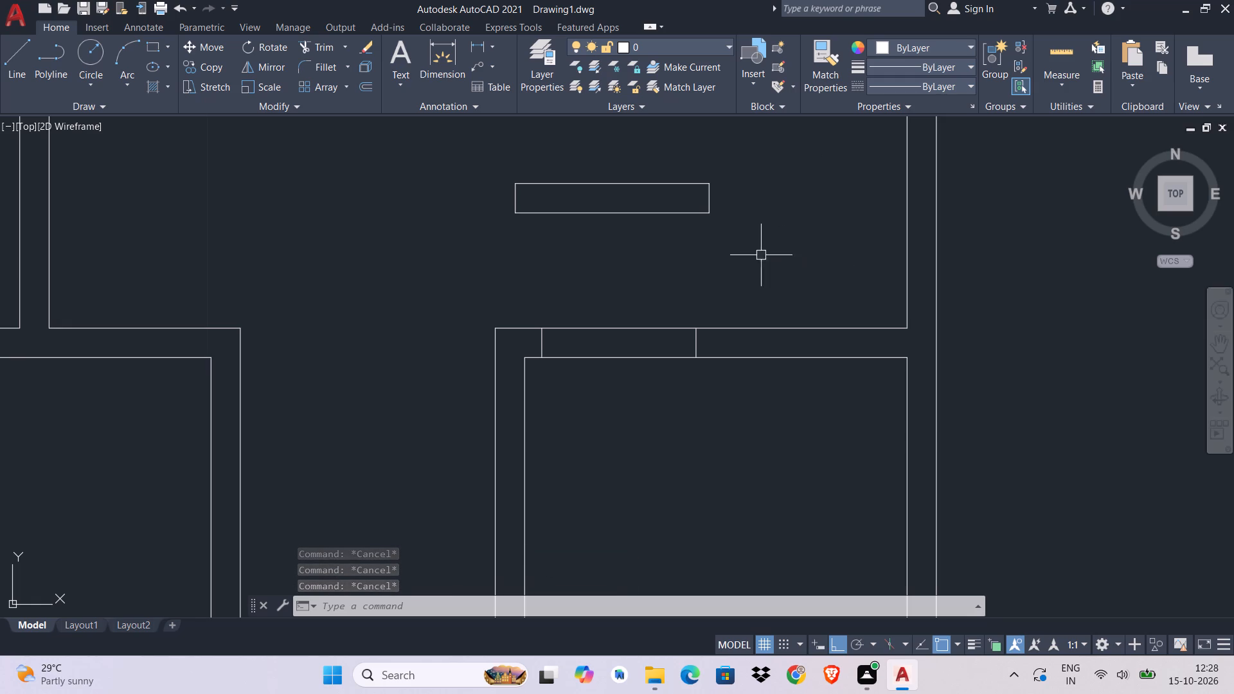
# Turn Ortho off and move the 1.52 by 0.23 rectangle down and right, just above the lower-right room's top wall.
pyautogui.click(686, 211)
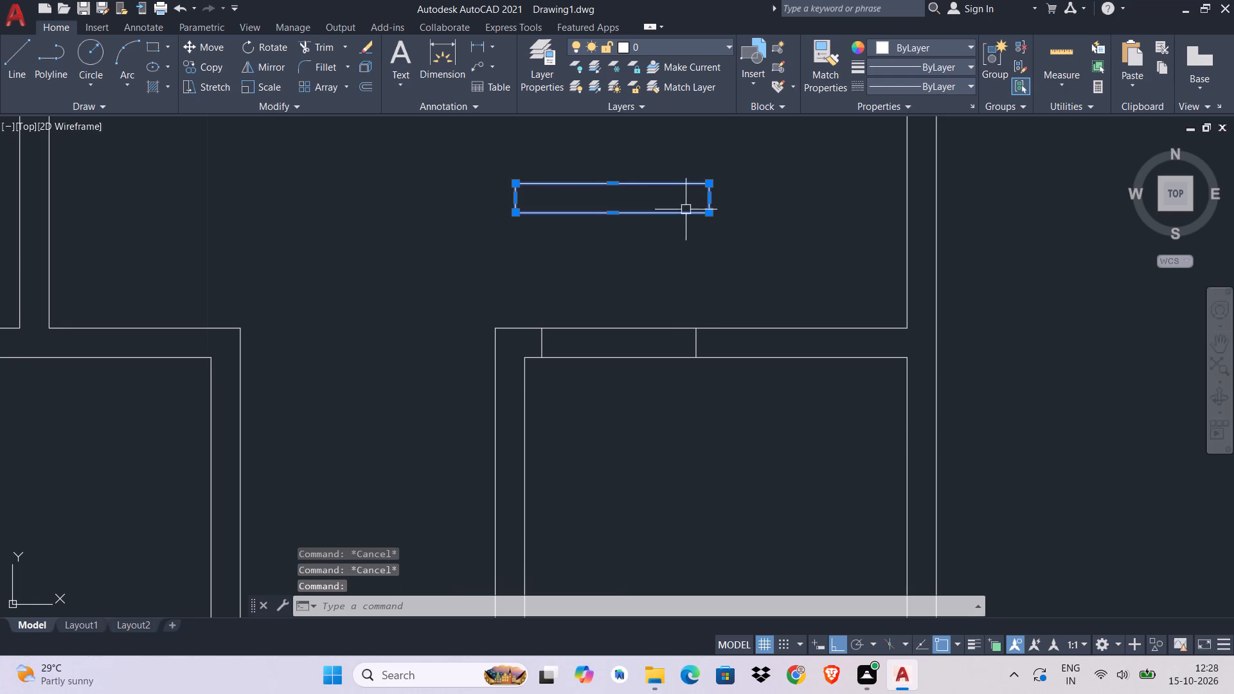
pyautogui.press('m')
pyautogui.press('space')
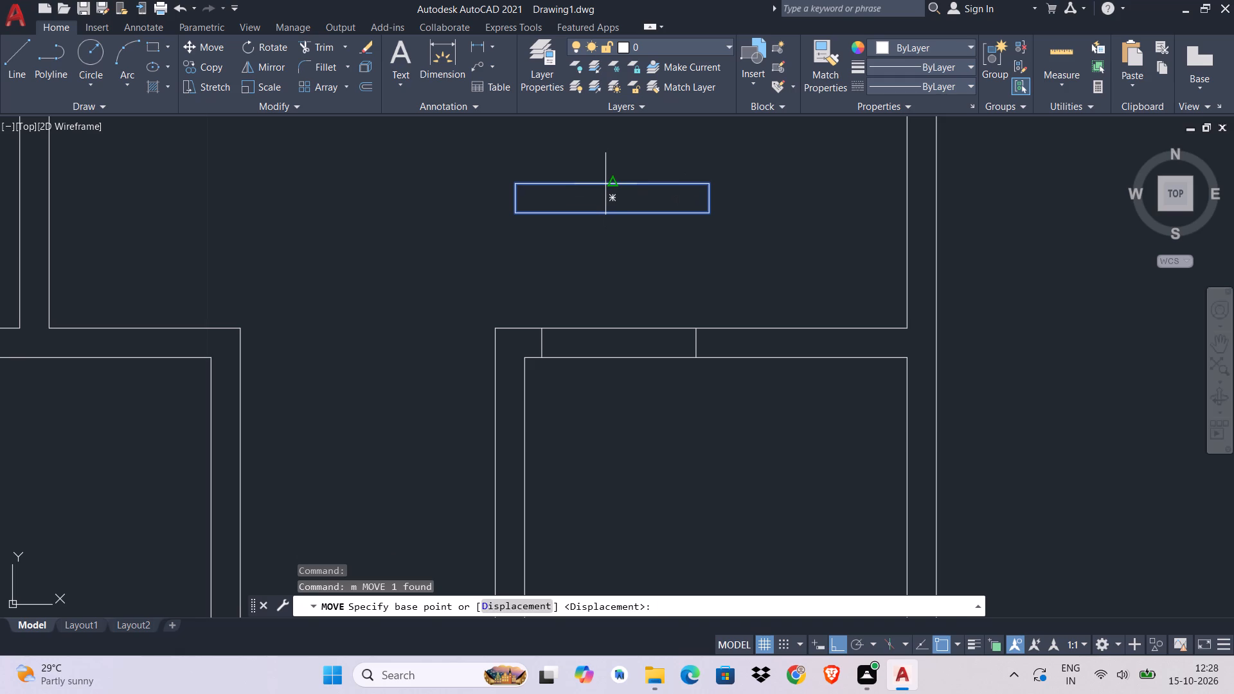
pyautogui.hotkey('ctrl', 'l')
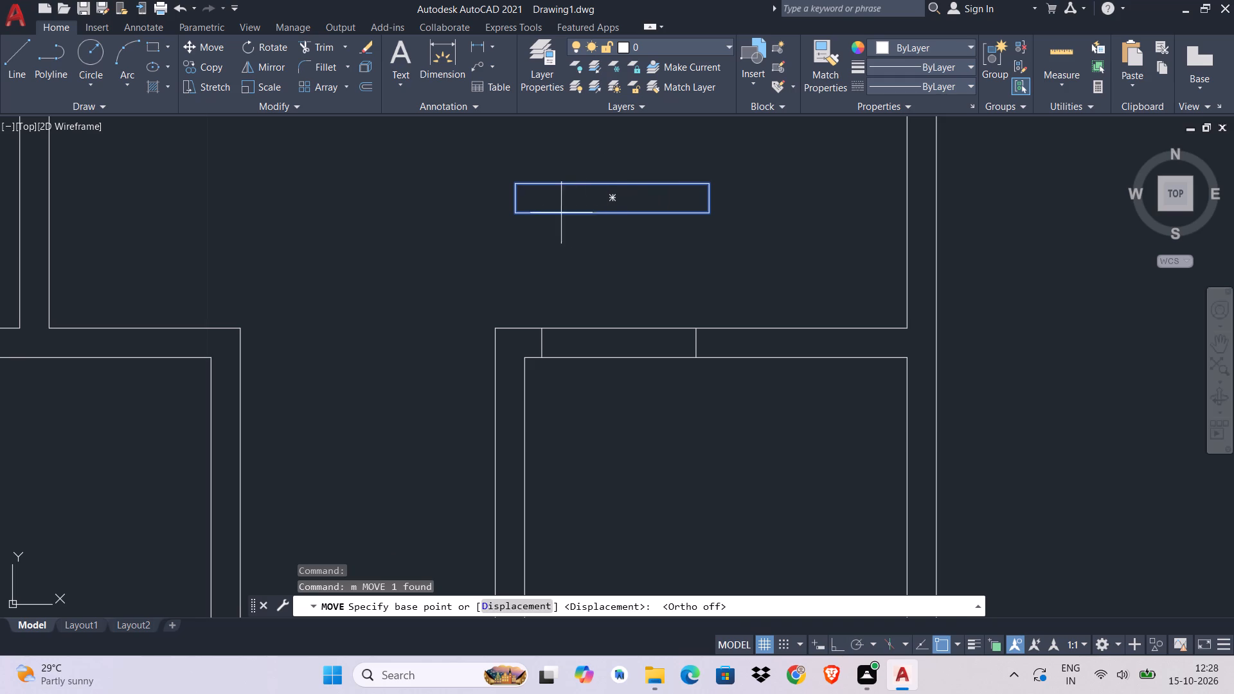
pyautogui.click(516, 208)
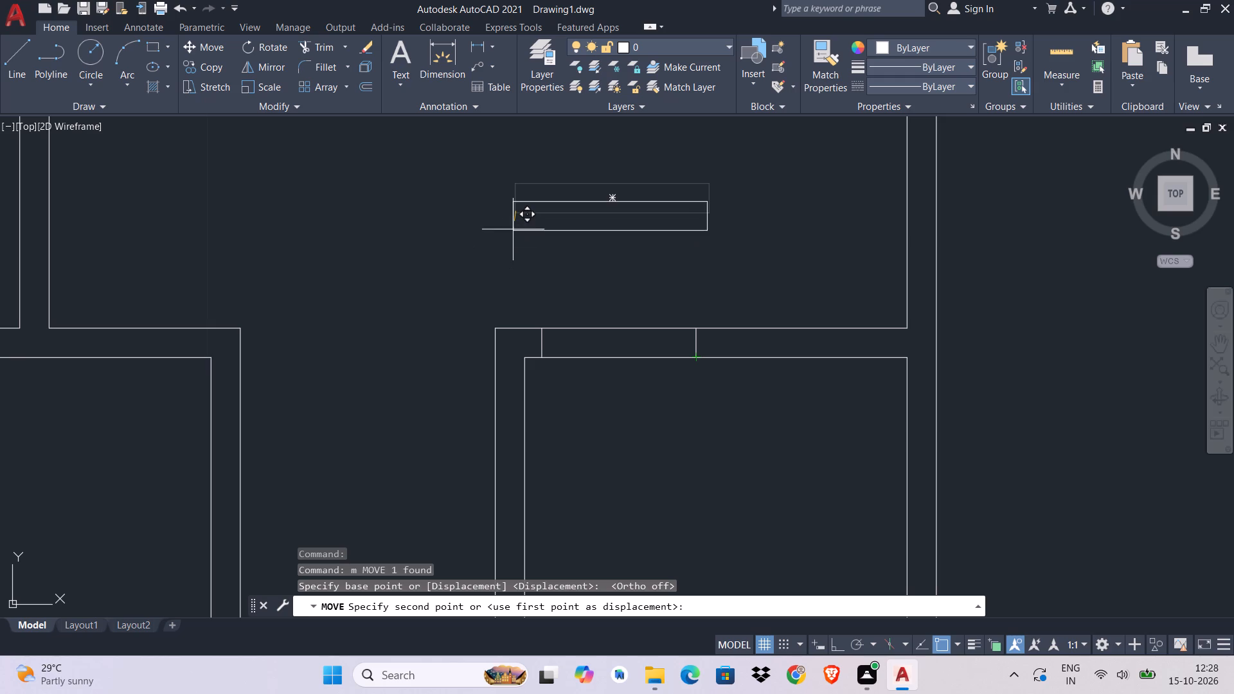
pyautogui.click(613, 290)
pyautogui.press('Escape')
pyautogui.press('Escape')
pyautogui.press('Escape')
pyautogui.press('Escape')
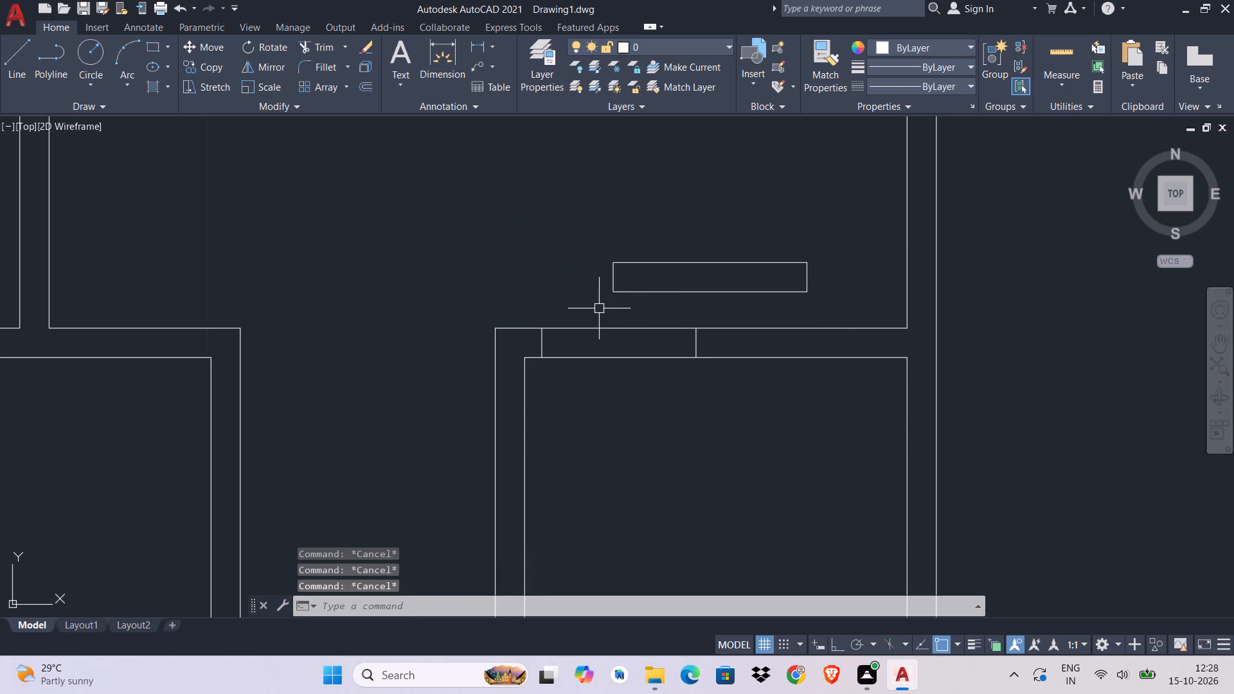
pyautogui.press('Escape')
# Move the two cross lines in the lower-right room's top wall slightly right along the wall.
pyautogui.scroll(2, 708, 359)
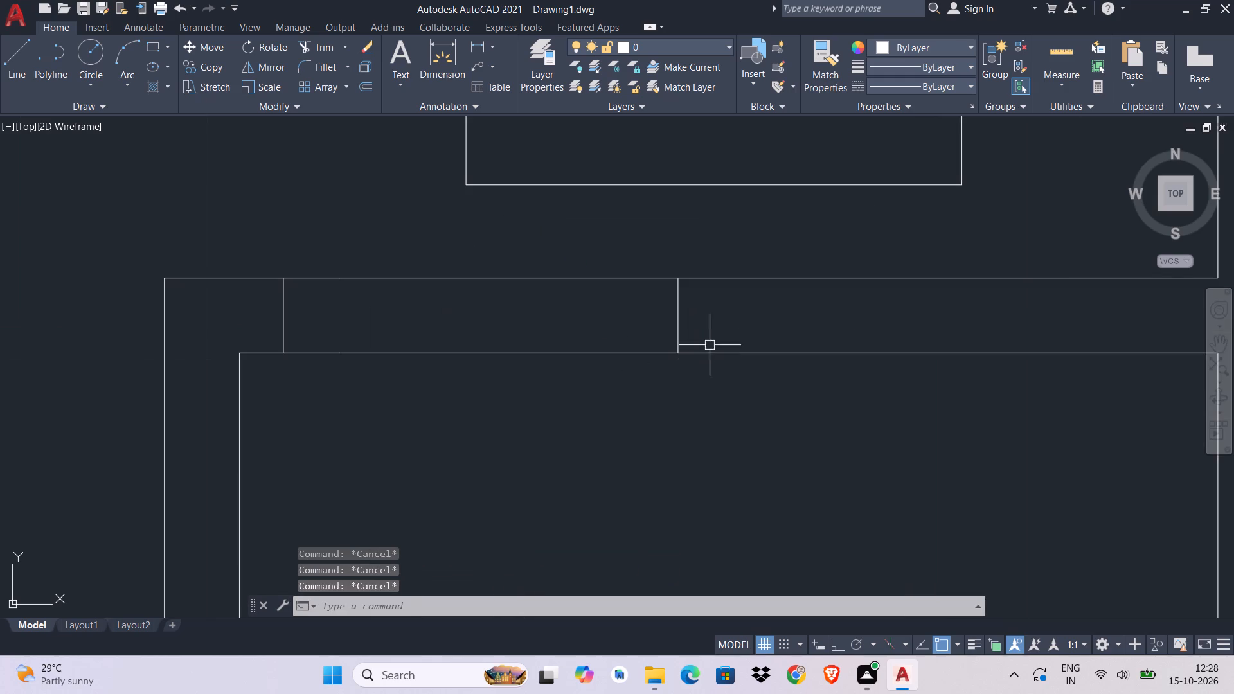
pyautogui.click(694, 297)
pyautogui.click(193, 323)
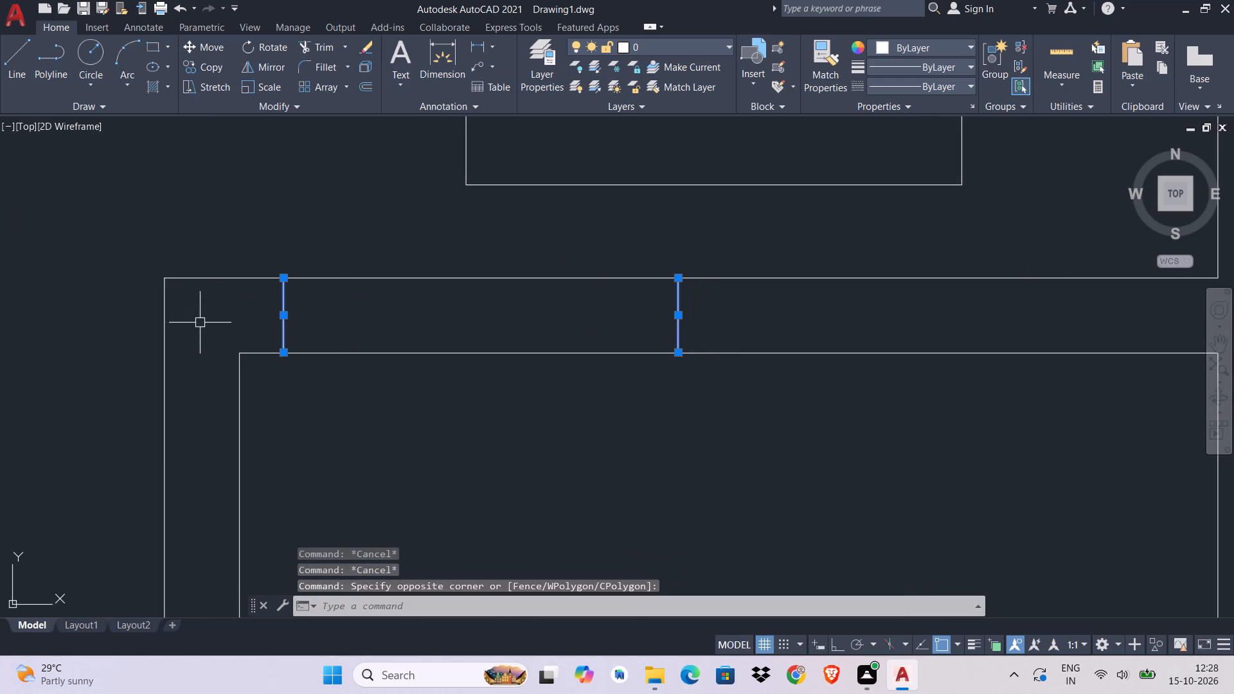
pyautogui.press('m')
pyautogui.press('space')
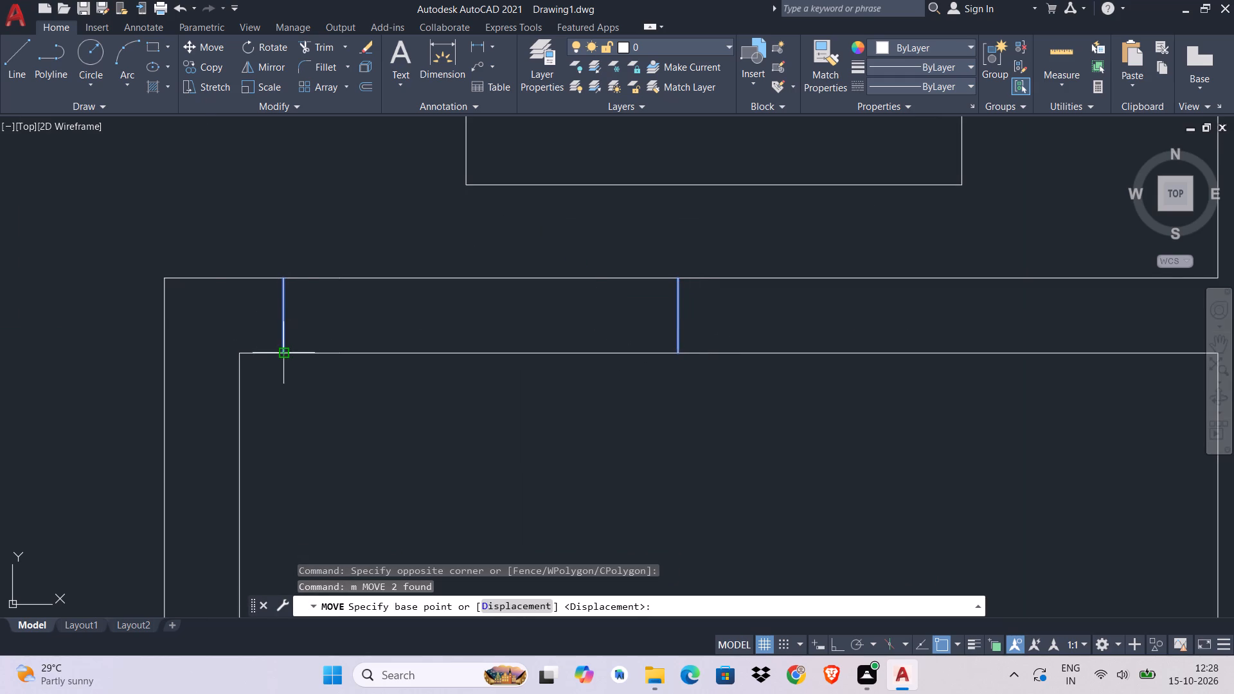
pyautogui.click(286, 349)
pyautogui.click(328, 357)
# Explode the horizontal rectangle above the lower-right room's top wall into separate lines.
pyautogui.scroll(-1, 377, 377)
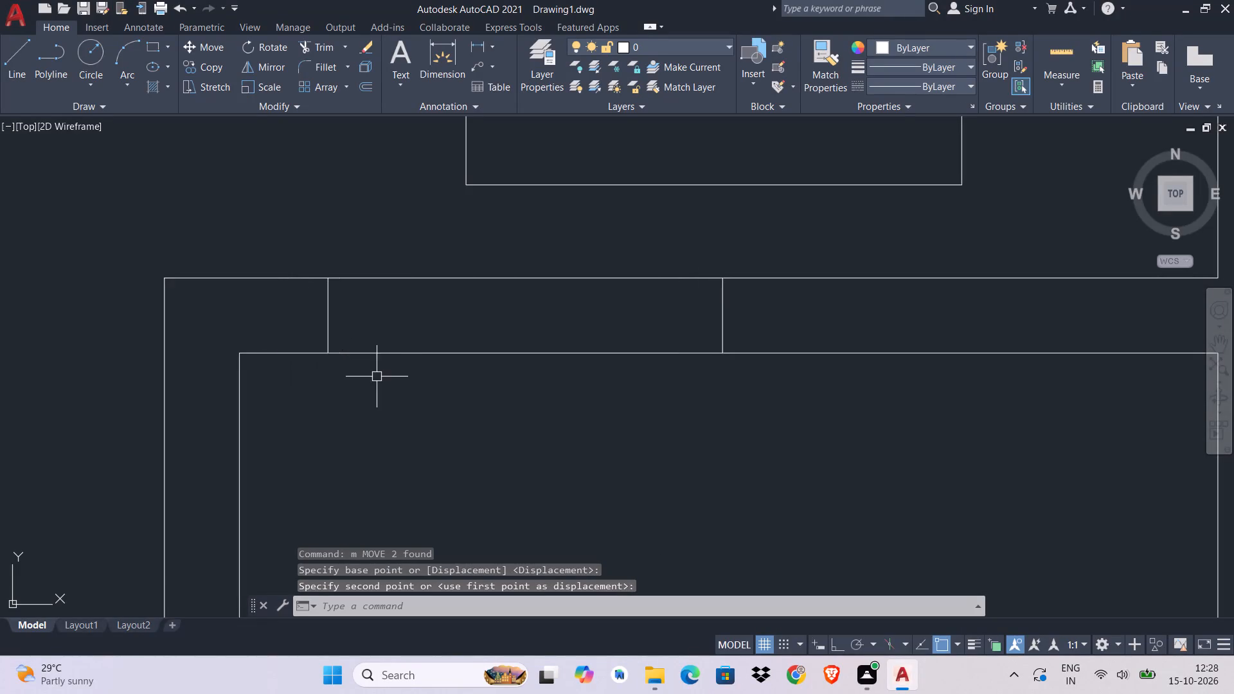
pyautogui.scroll(-1, 417, 369)
pyautogui.scroll(1, 422, 377)
pyautogui.scroll(-3, 424, 377)
pyautogui.scroll(1, 629, 436)
pyautogui.scroll(-8, 630, 436)
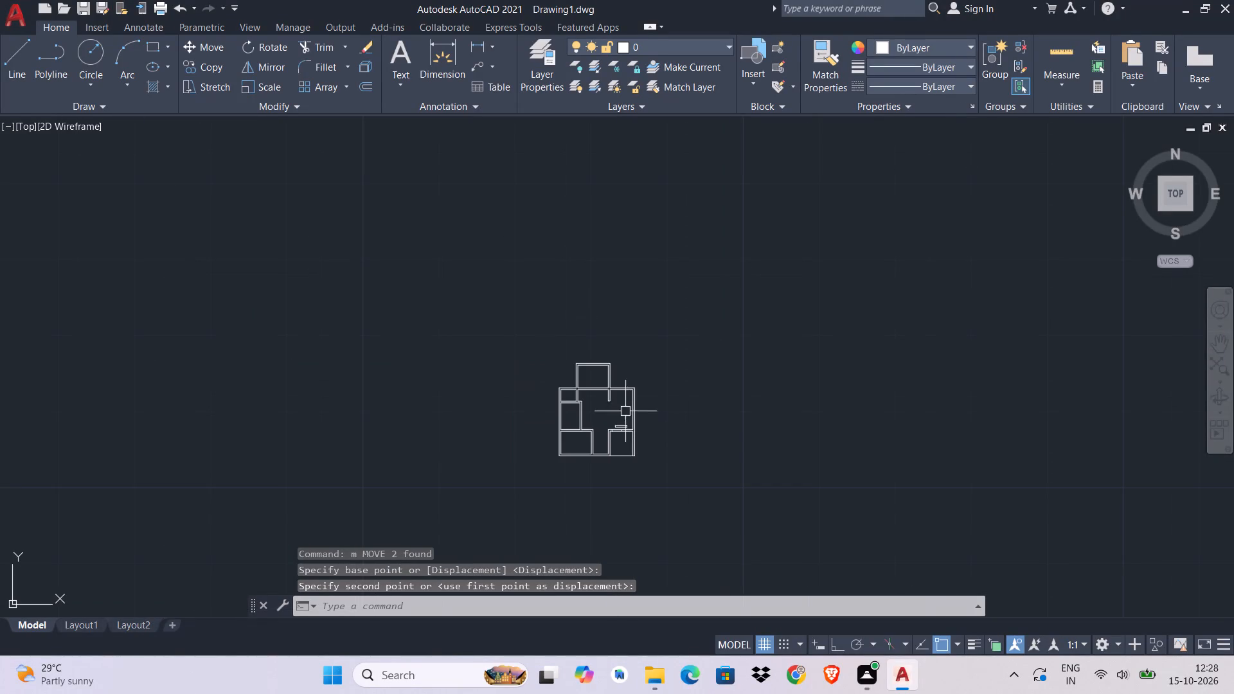
pyautogui.scroll(7, 614, 437)
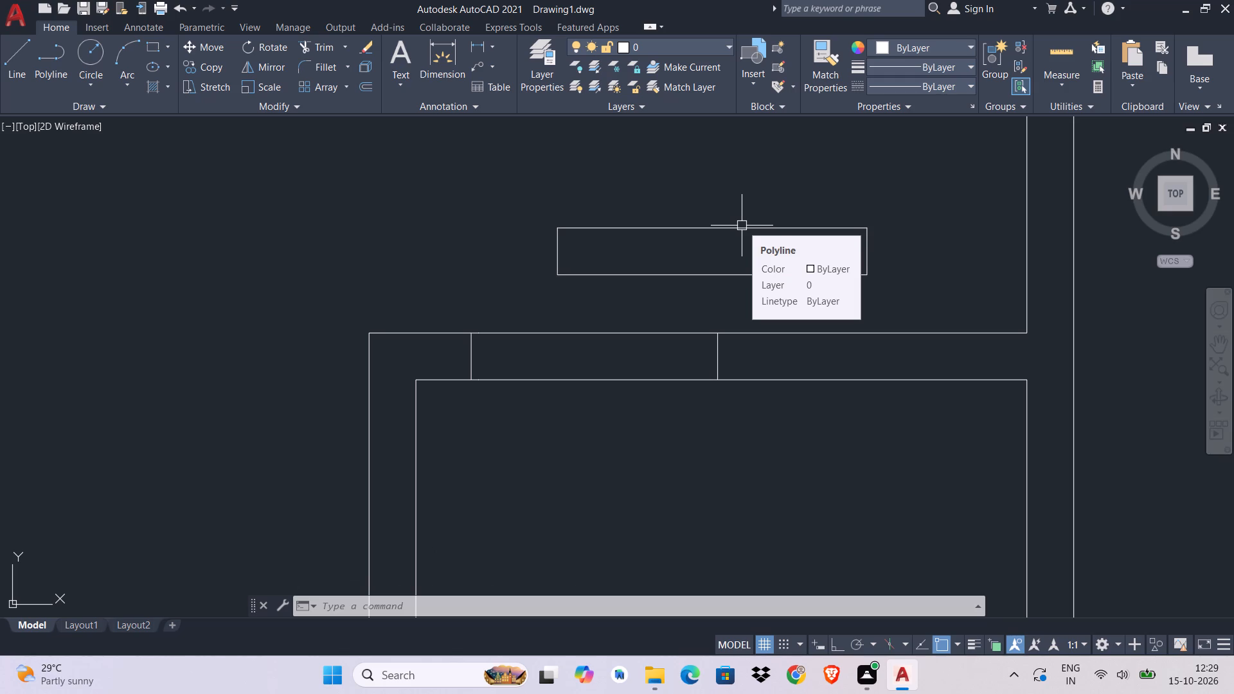
pyautogui.press('Escape')
pyautogui.press('Escape')
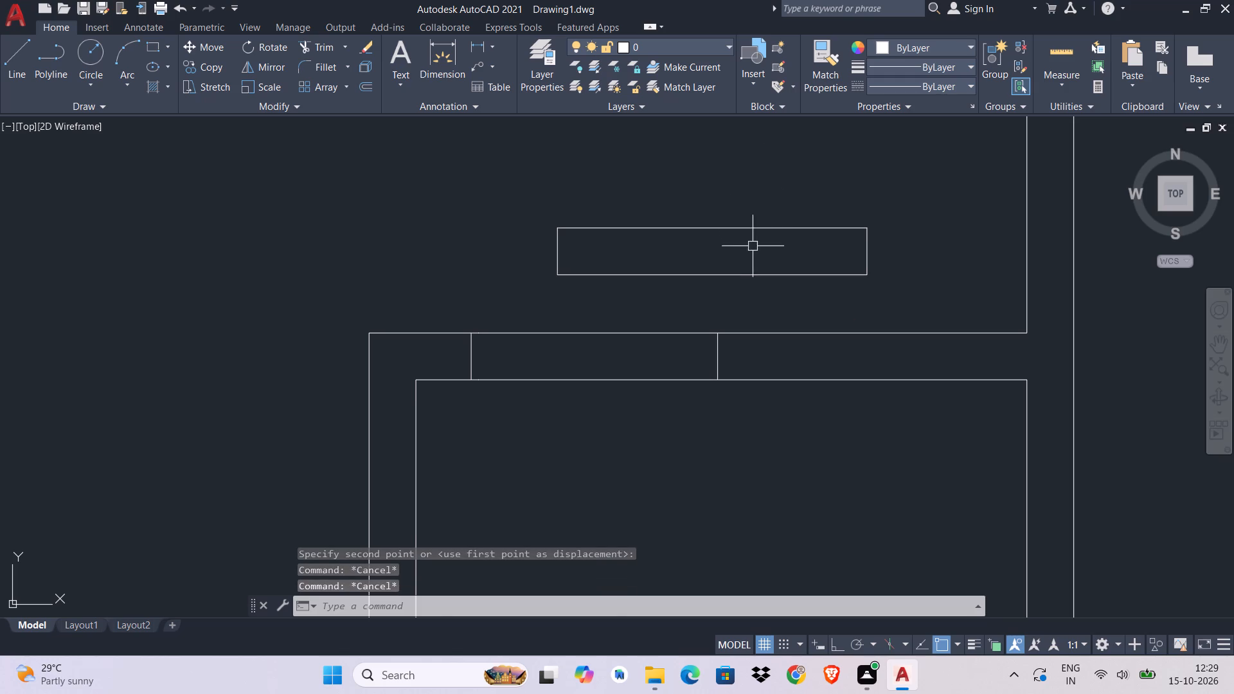
pyautogui.click(757, 255)
pyautogui.click(697, 289)
pyautogui.write('x')
pyautogui.press('space')
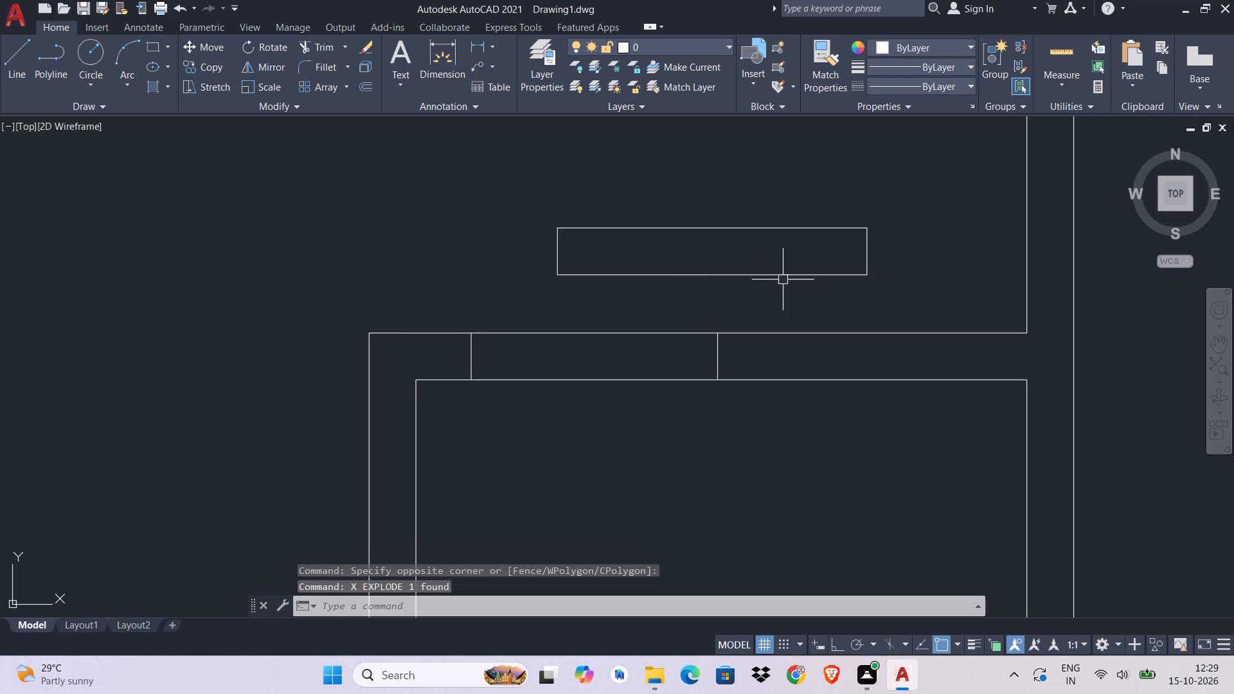
# Offset the right edge of the exploded rectangle 0.91 to the left.
pyautogui.press('o')
pyautogui.press('space')
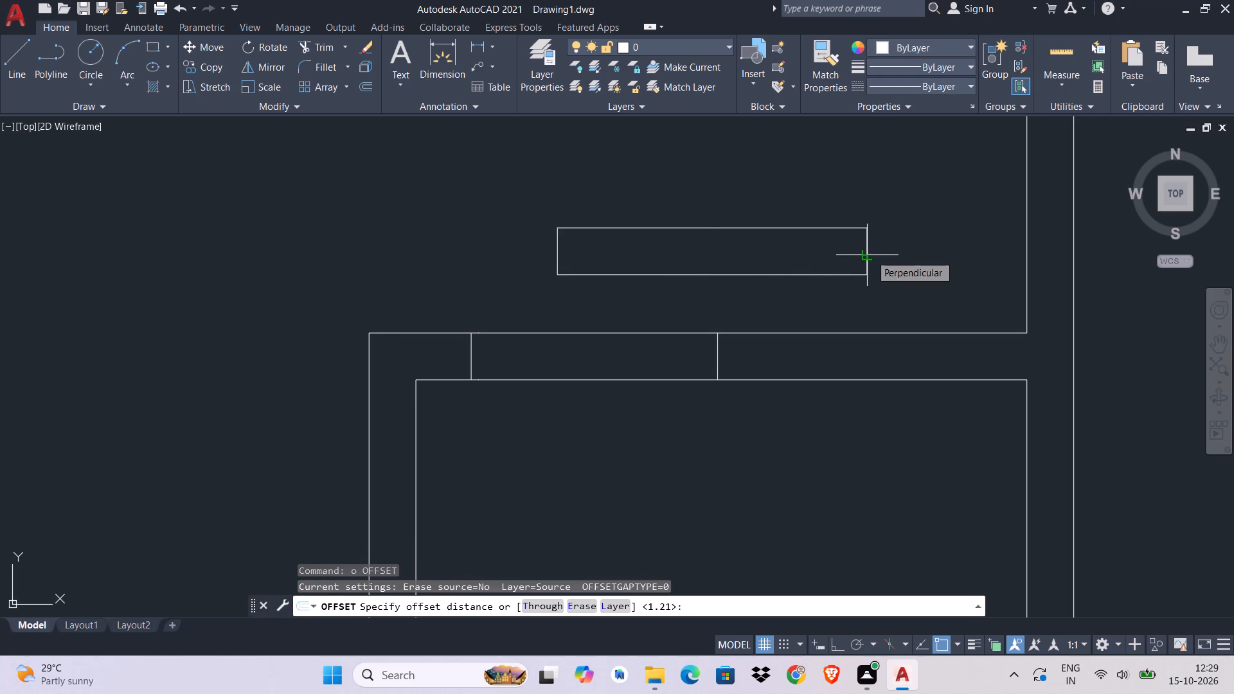
pyautogui.write('0.')
pyautogui.write('91')
pyautogui.press('Return')
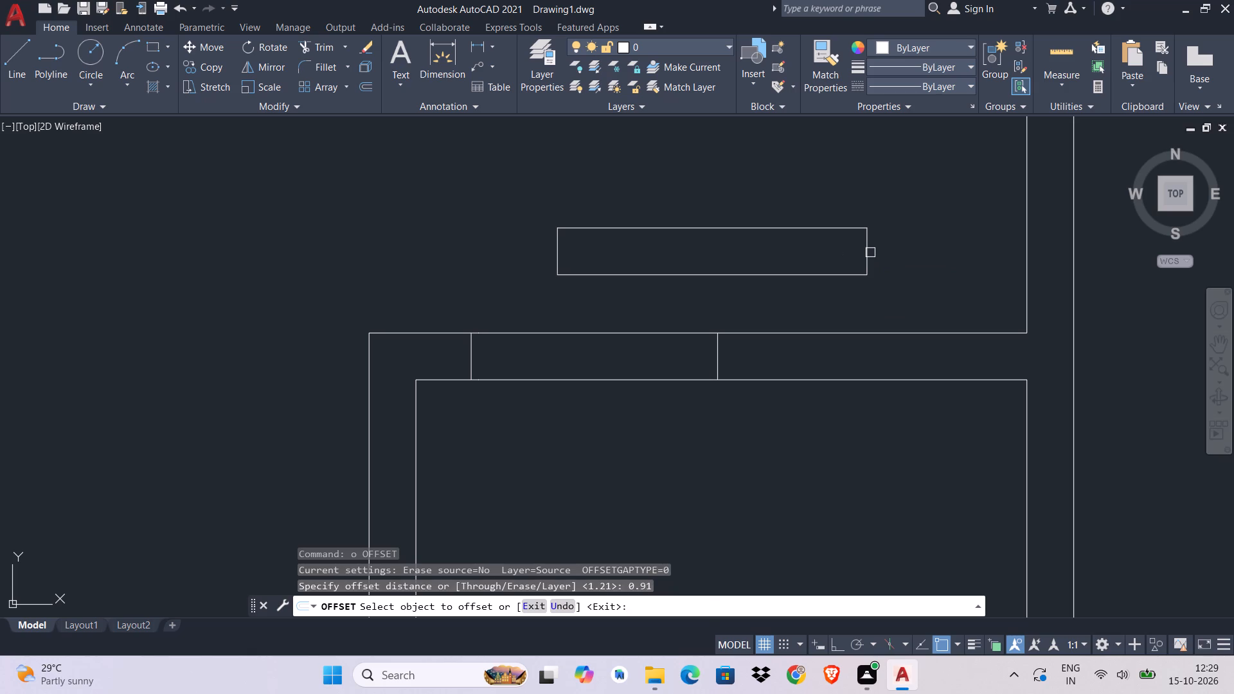
pyautogui.click(870, 253)
pyautogui.click(867, 253)
pyautogui.click(781, 269)
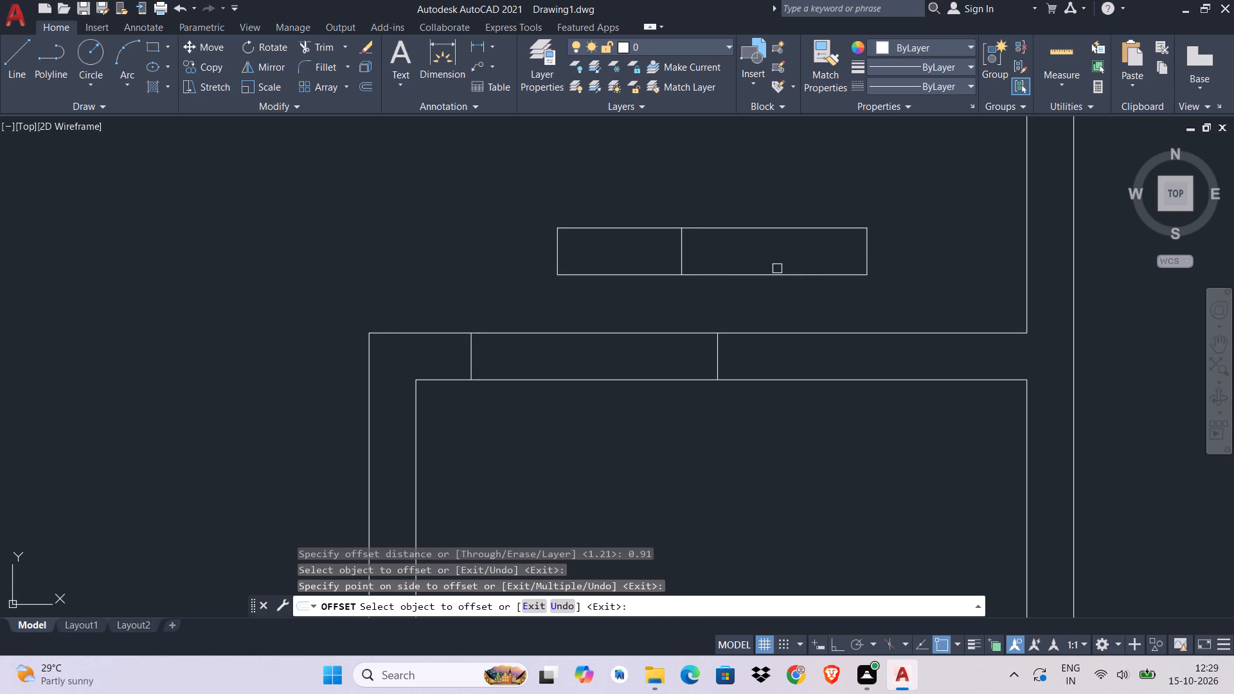
pyautogui.press('Escape')
pyautogui.press('Escape')
# Trim away the part of the exploded rectangle left of the 0.91 offset line, including its old left edge.
pyautogui.write('tr')
pyautogui.press('space')
pyautogui.click(604, 187)
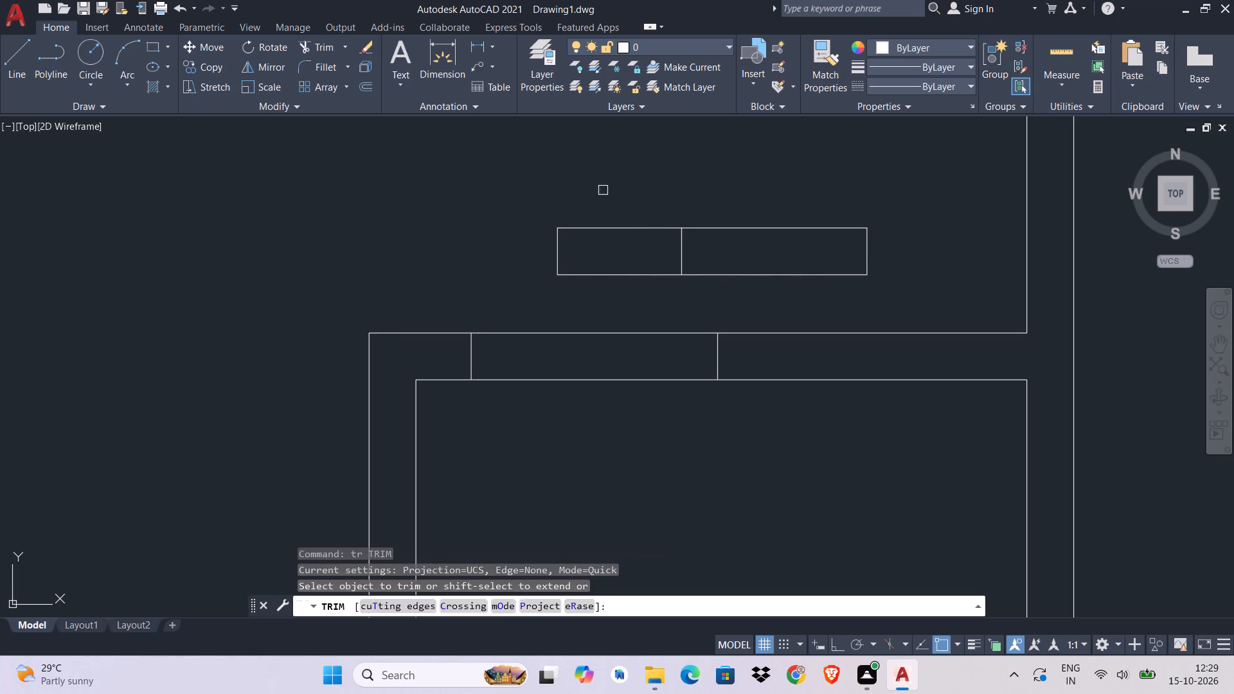
pyautogui.click(541, 305)
pyautogui.click(580, 283)
pyautogui.click(586, 257)
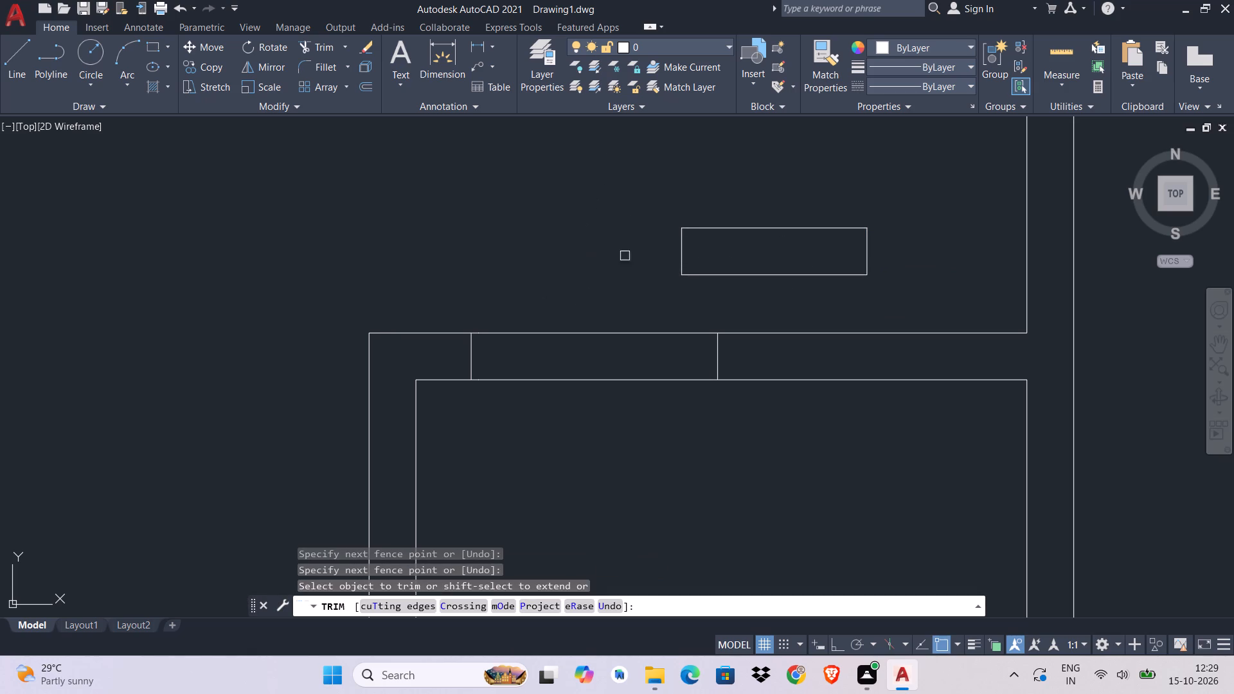
pyautogui.moveTo(699, 261); pyautogui.dragTo(632, 267, button='middle')
pyautogui.press('Escape')
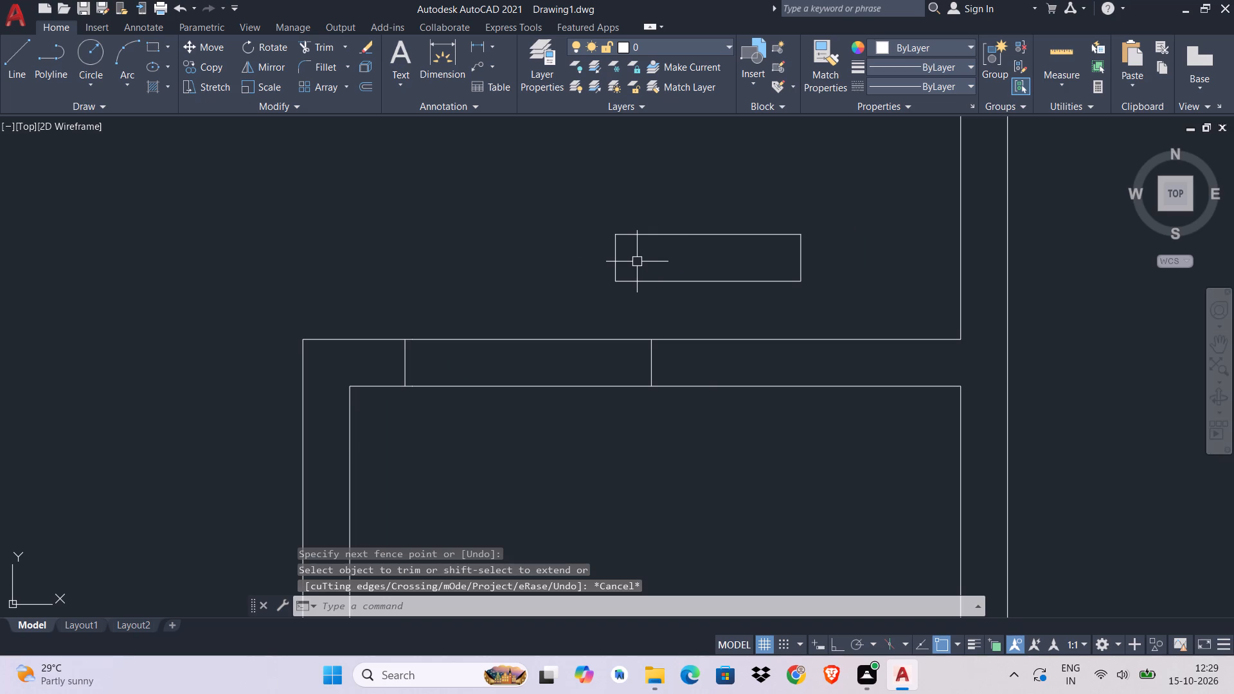
pyautogui.press('Escape')
pyautogui.press('Escape')
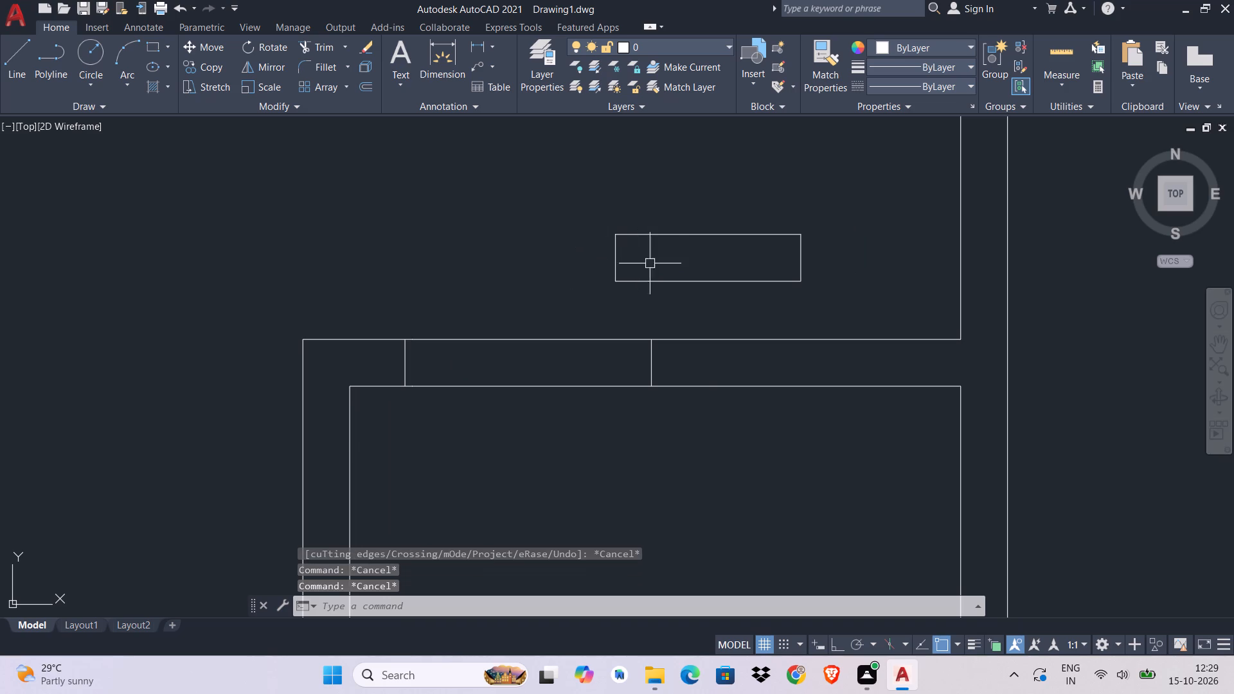
pyautogui.click(669, 274)
pyautogui.click(590, 283)
pyautogui.press('Escape')
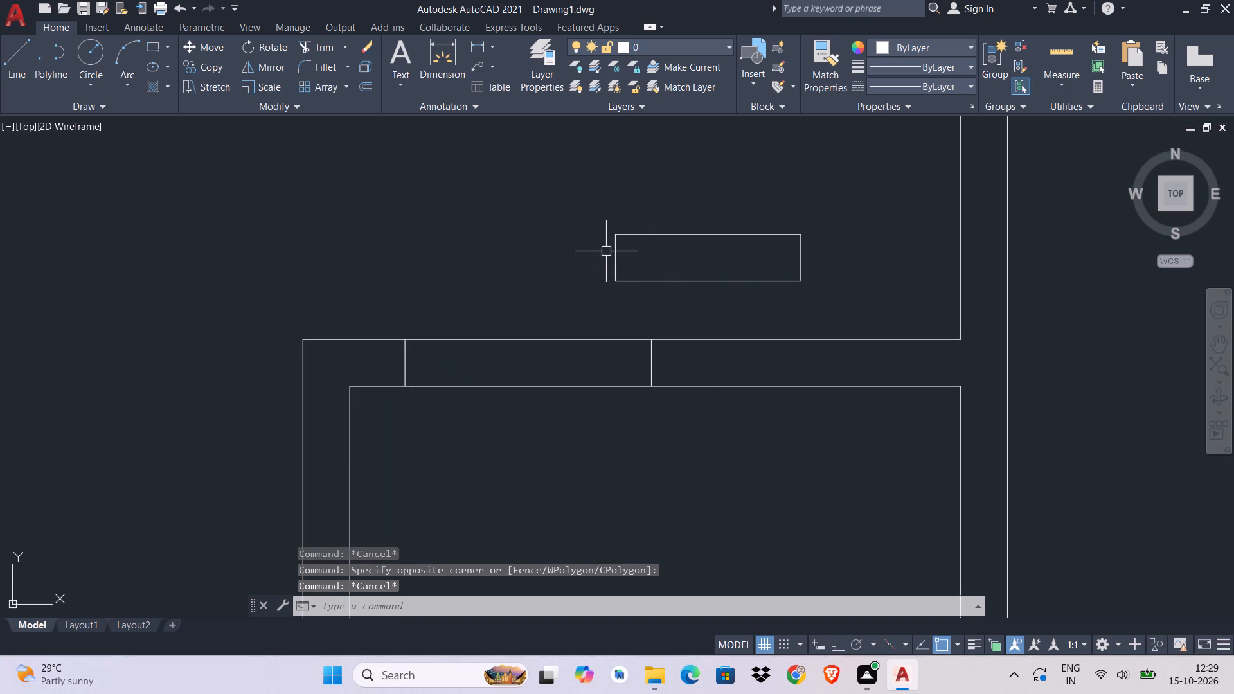
# Join the four lines of the shortened rectangle into one closed polyline.
pyautogui.write('j')
pyautogui.press('space')
pyautogui.click(816, 200)
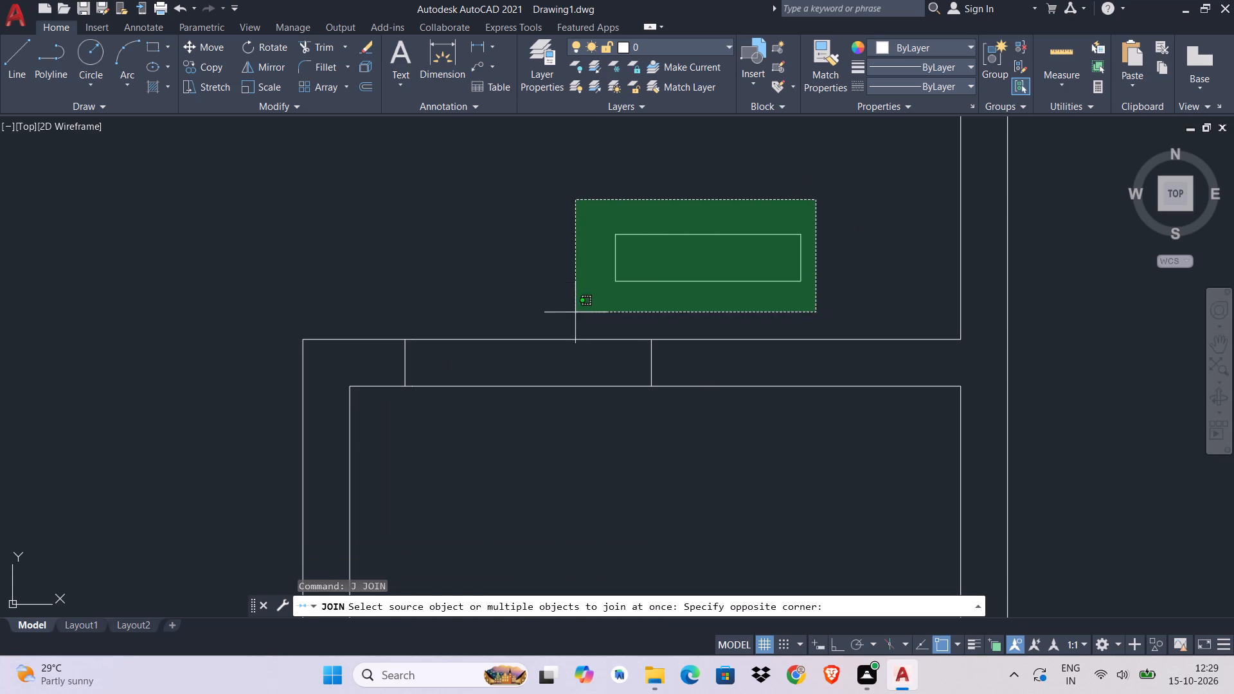
pyautogui.click(571, 312)
pyautogui.press('Return')
# Move the joined rectangle by its upper-left corner into the lower-right room's top wall, right of the two cross lines.
pyautogui.click(681, 223)
pyautogui.click(588, 249)
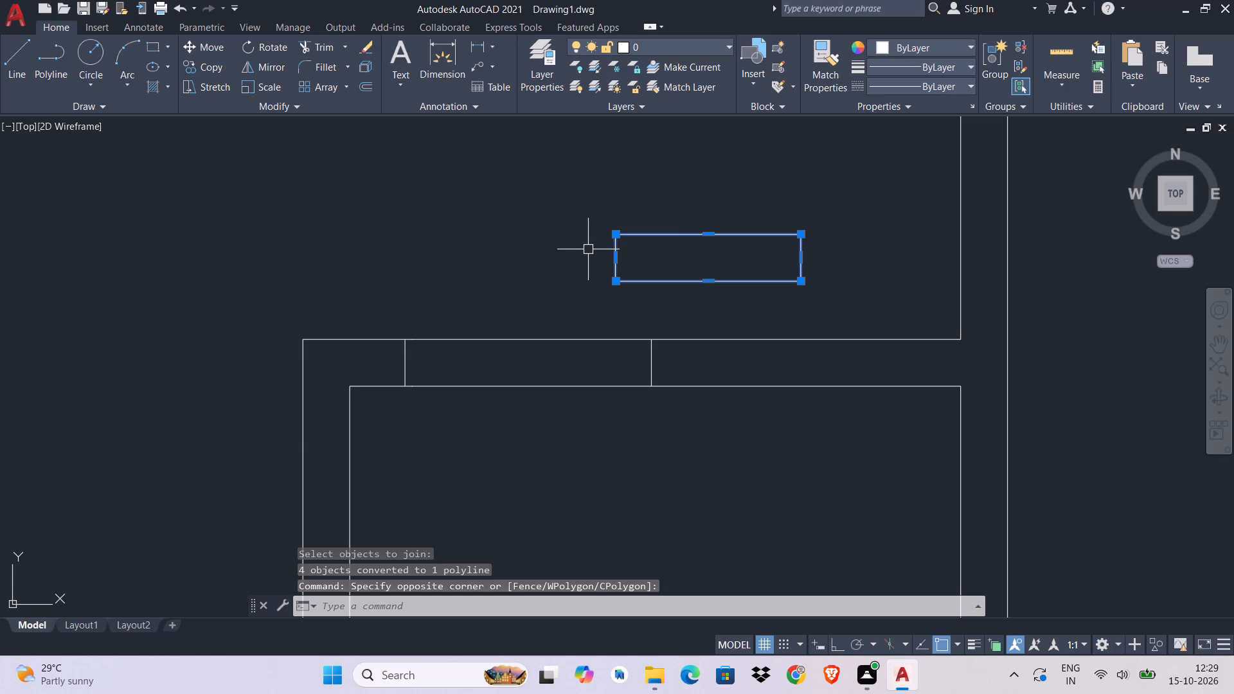
pyautogui.write('m')
pyautogui.press('space')
pyautogui.click(613, 235)
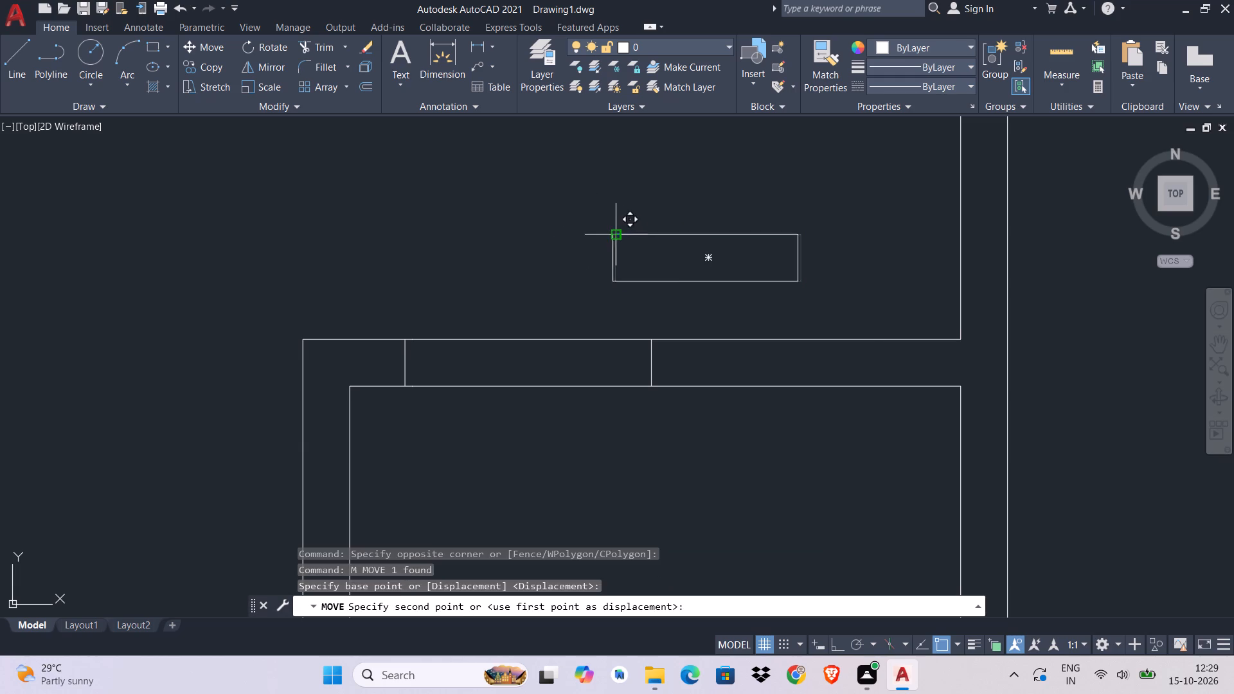
pyautogui.click(724, 341)
# Trim both wall lines between the two cross lines in the lower-right room's top wall to open the doorway.
pyautogui.moveTo(729, 379); pyautogui.dragTo(695, 366, button='middle')
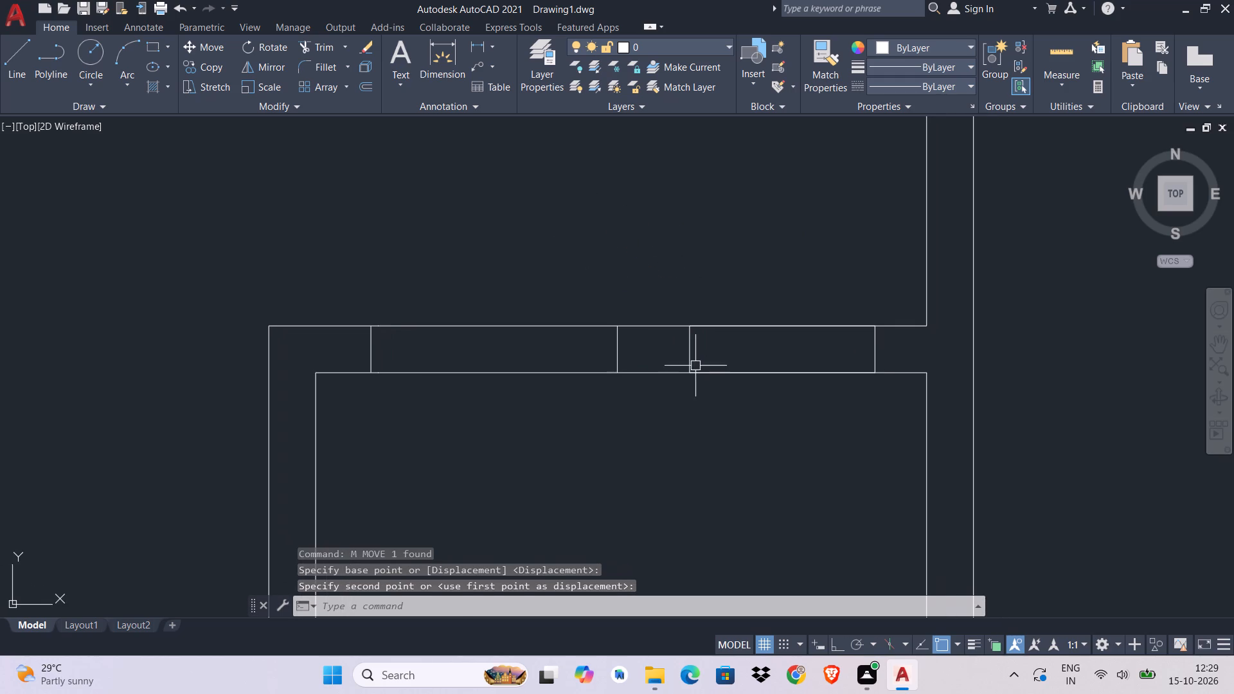
pyautogui.moveTo(695, 366); pyautogui.dragTo(889, 353, button='middle')
pyautogui.write('tr')
pyautogui.press('space')
pyautogui.click(649, 214)
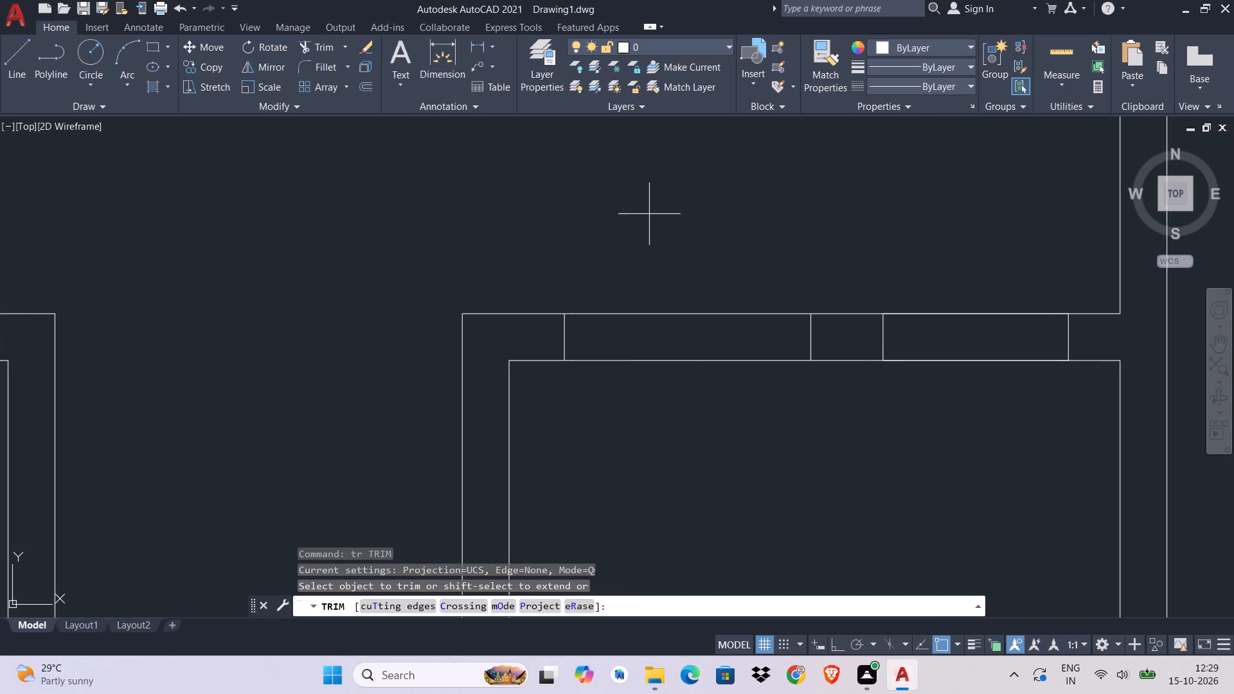
pyautogui.click(643, 405)
pyautogui.click(575, 310)
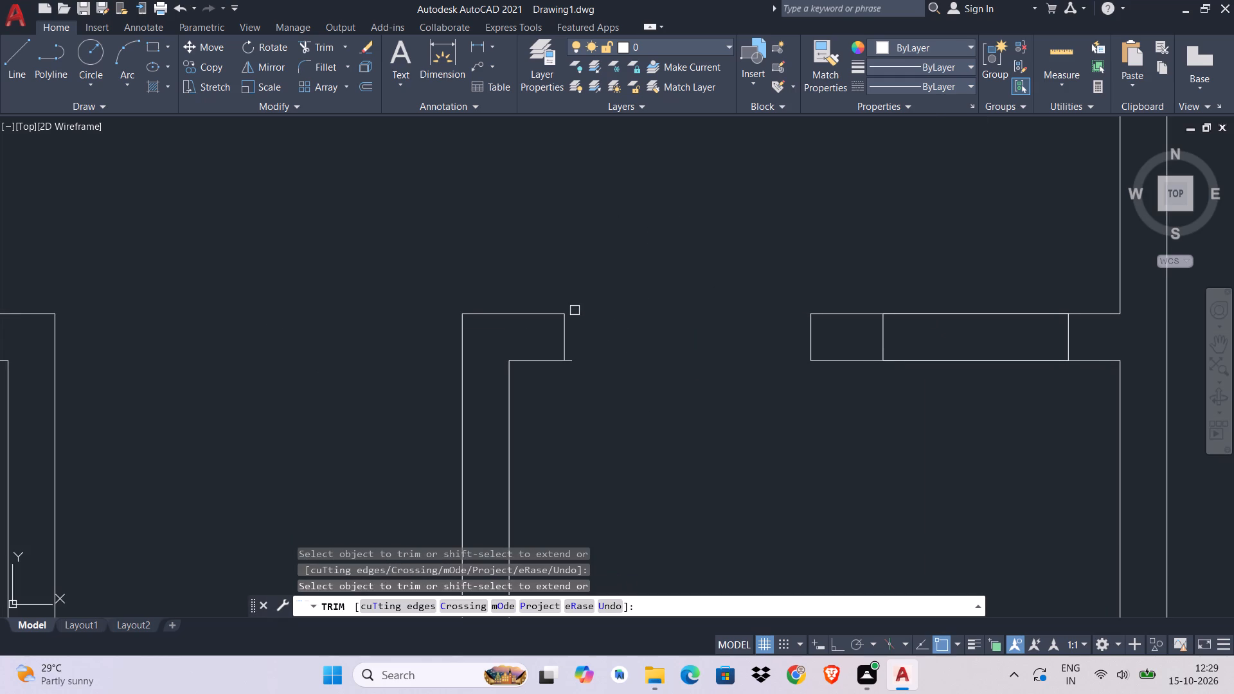
pyautogui.click(575, 364)
pyautogui.moveTo(717, 367); pyautogui.dragTo(688, 361, button='middle')
pyautogui.moveTo(783, 355); pyautogui.dragTo(656, 363, button='middle')
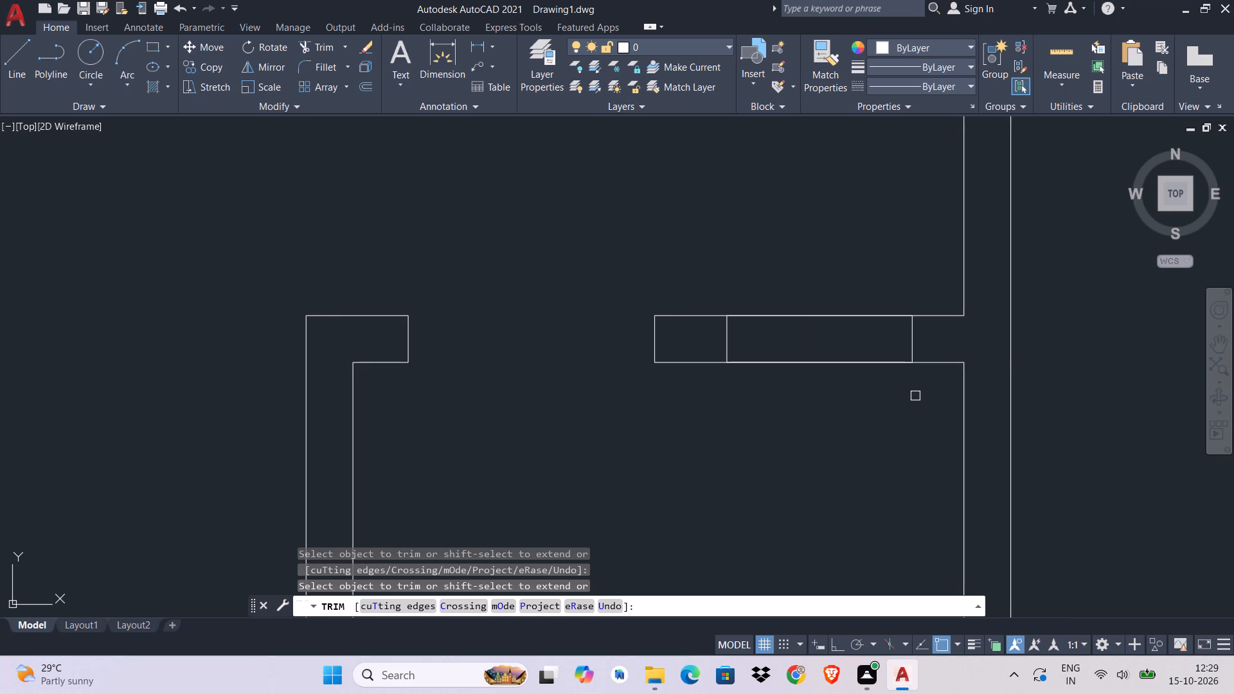
pyautogui.press('Escape')
pyautogui.press('Escape')
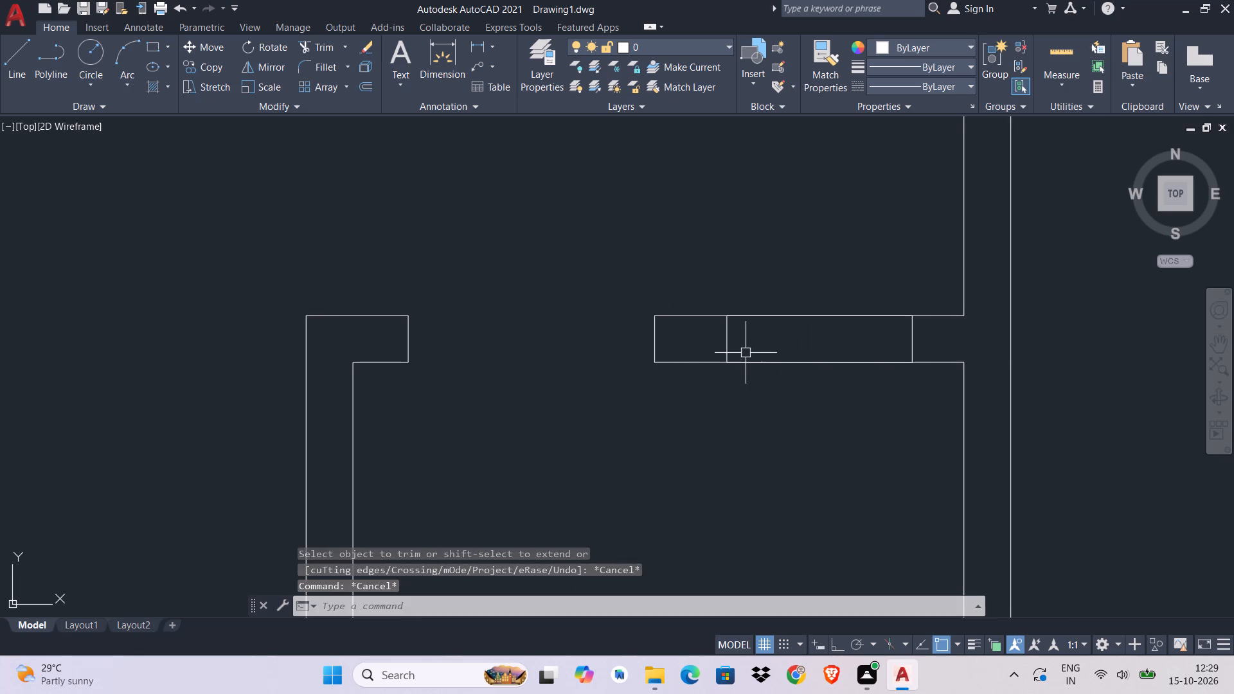
pyautogui.press('Escape')
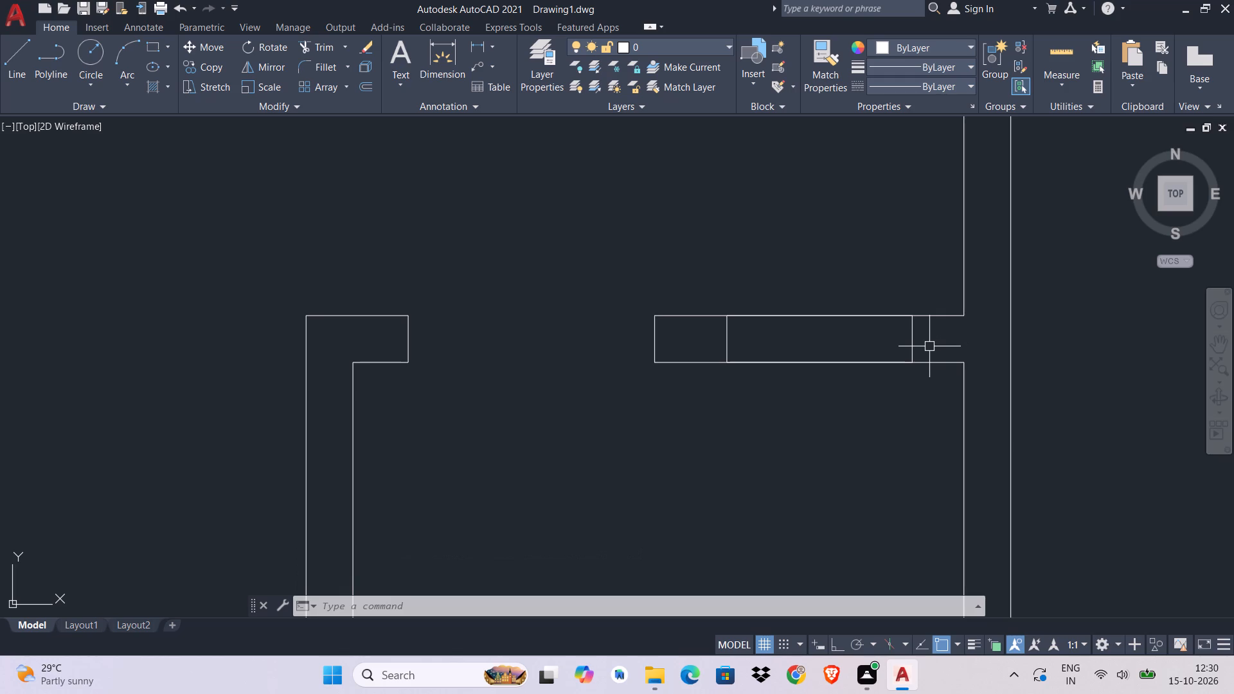
# Examine how the joined rectangle sits in the lower-right room's top wall and within the overall plan.
pyautogui.scroll(-2, 884, 349)
pyautogui.scroll(-3, 952, 243)
pyautogui.moveTo(952, 243); pyautogui.dragTo(735, 421, button='middle')
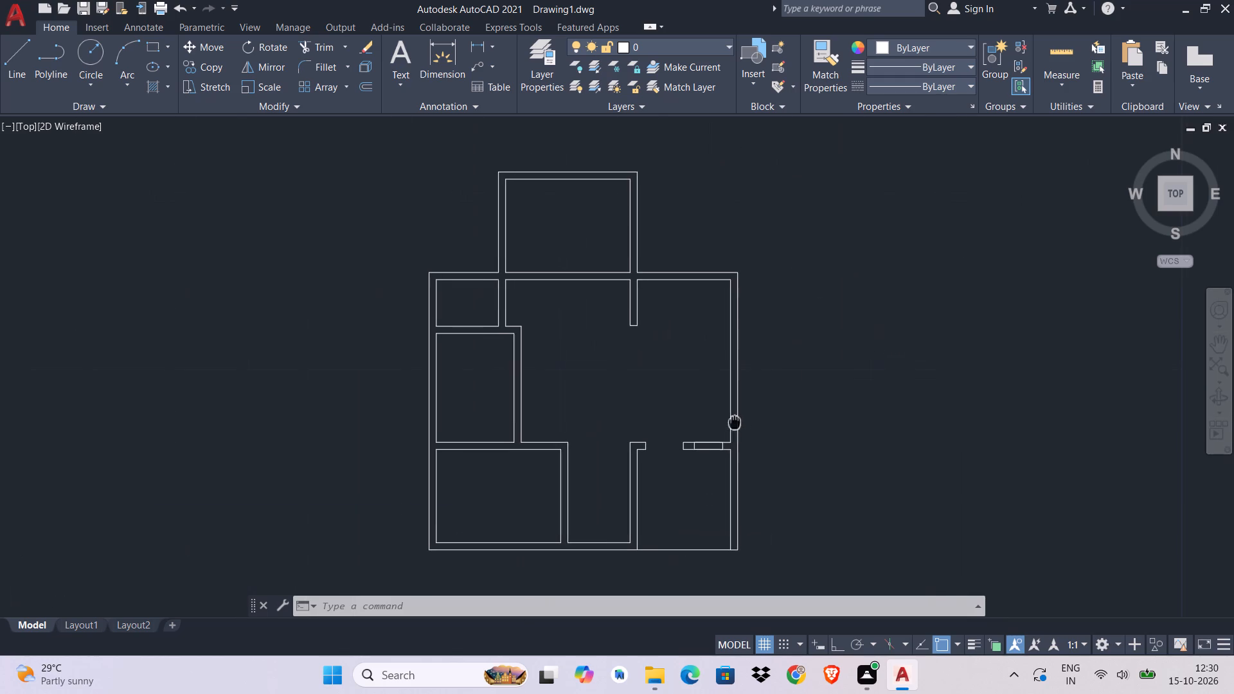
pyautogui.scroll(3, 739, 442)
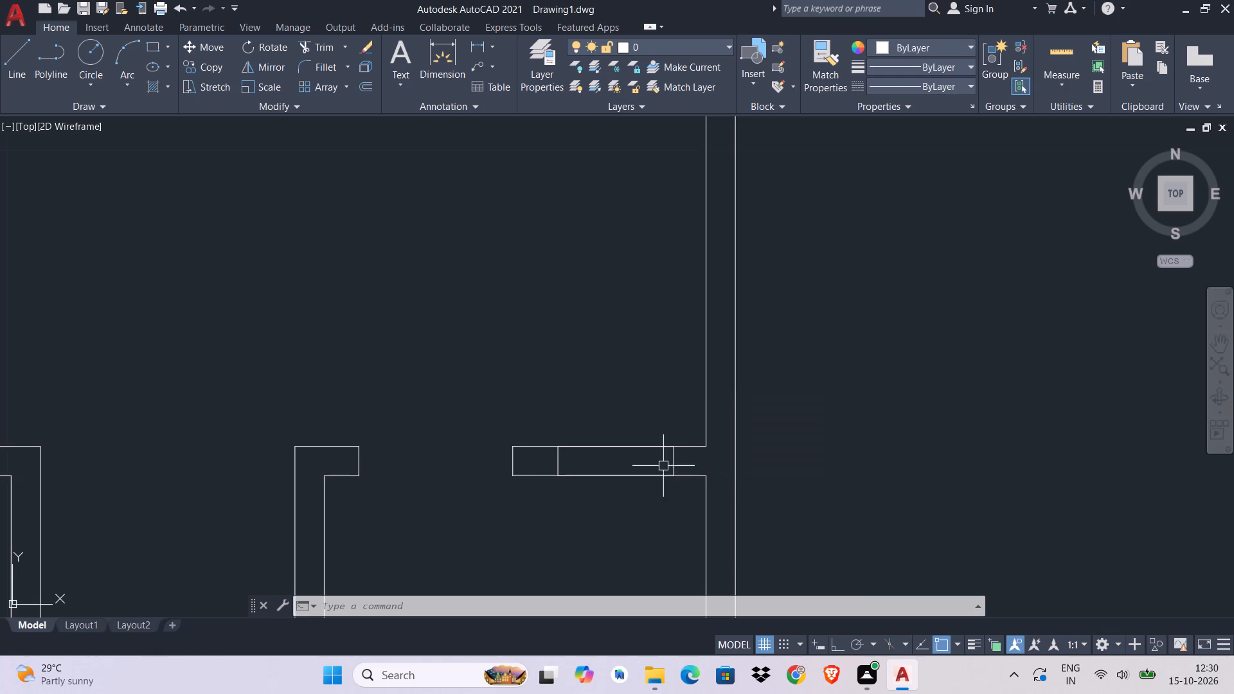
pyautogui.scroll(1, 654, 504)
pyautogui.scroll(-1, 654, 504)
pyautogui.scroll(4, 654, 504)
pyautogui.click(738, 336)
pyautogui.click(722, 341)
pyautogui.press('Escape')
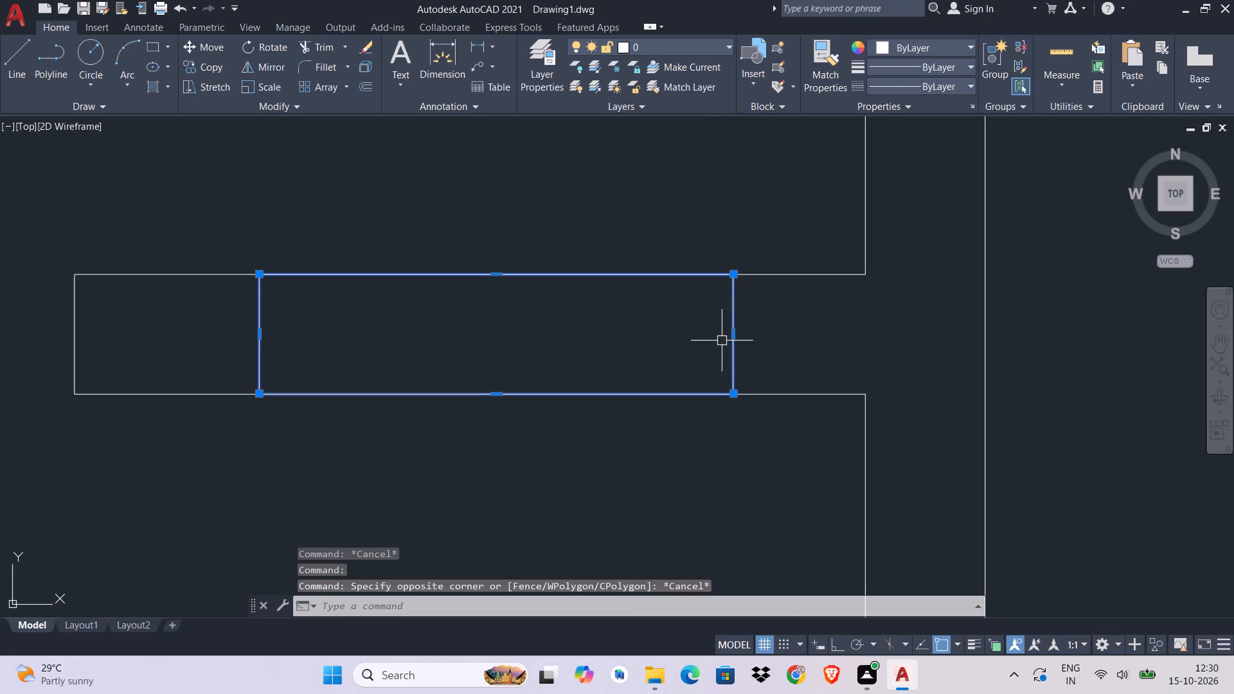
pyautogui.press('Escape')
pyautogui.press('Escape')
pyautogui.scroll(1, 720, 301)
pyautogui.scroll(-3, 720, 301)
pyautogui.scroll(-3, 731, 374)
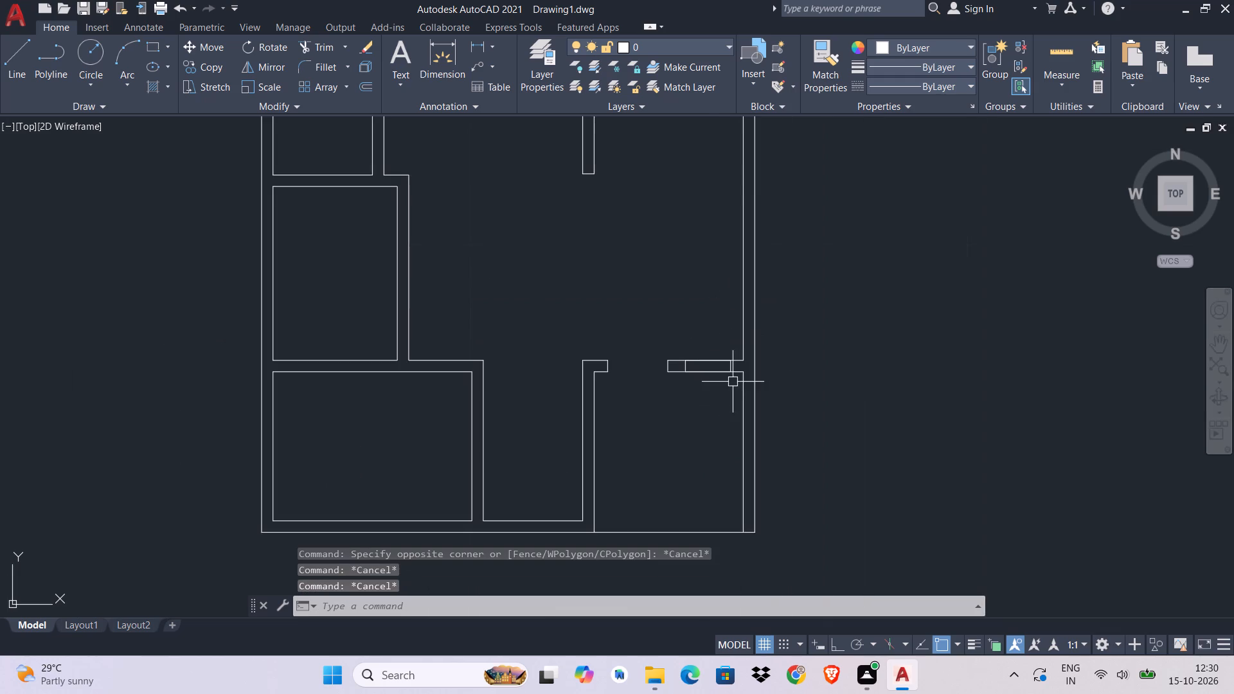
# With Ortho on, draw a vertical rectangle of lines, 0.23 wide and 1.52 high, outside the plan's right exterior wall.
pyautogui.moveTo(778, 251); pyautogui.dragTo(760, 319, button='middle')
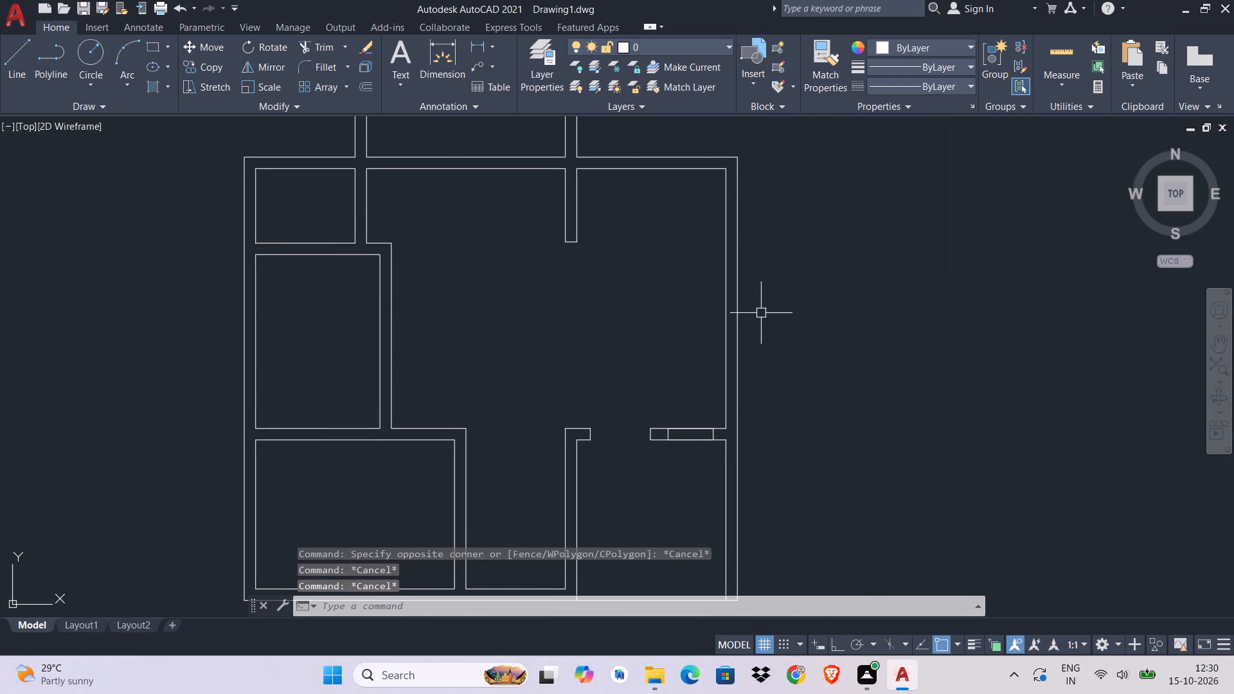
pyautogui.write('l')
pyautogui.press('space')
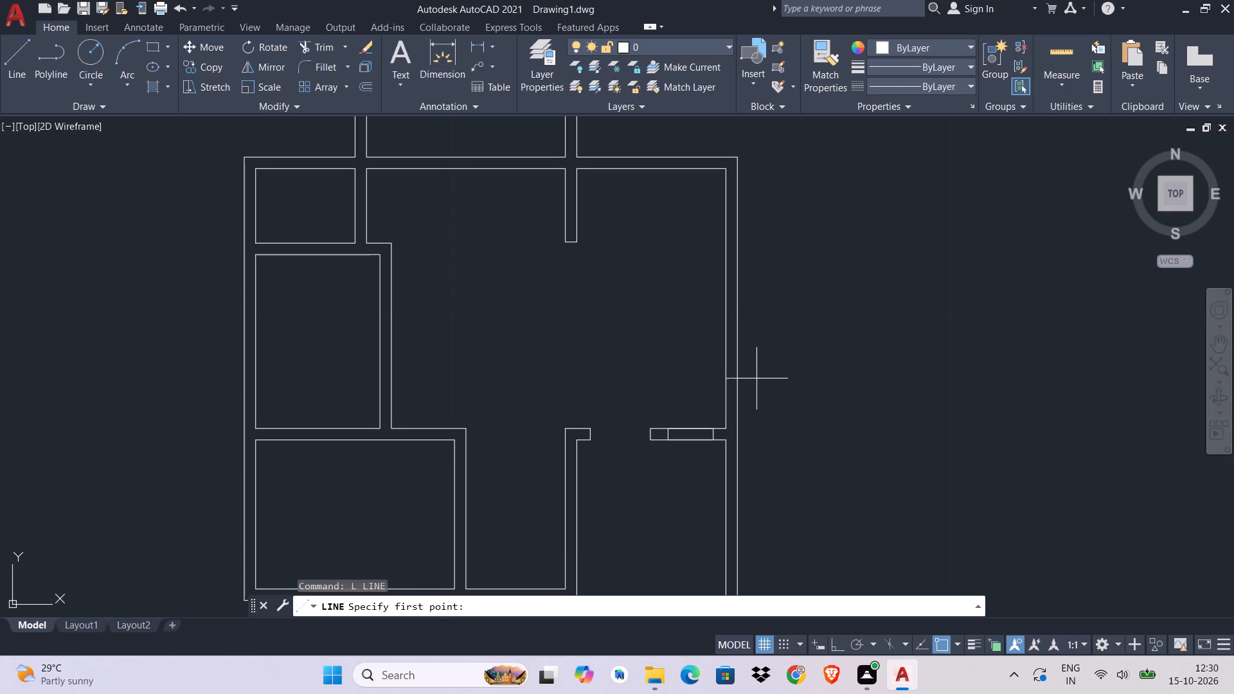
pyautogui.click(792, 380)
pyautogui.hotkey('ctrl', 'l')
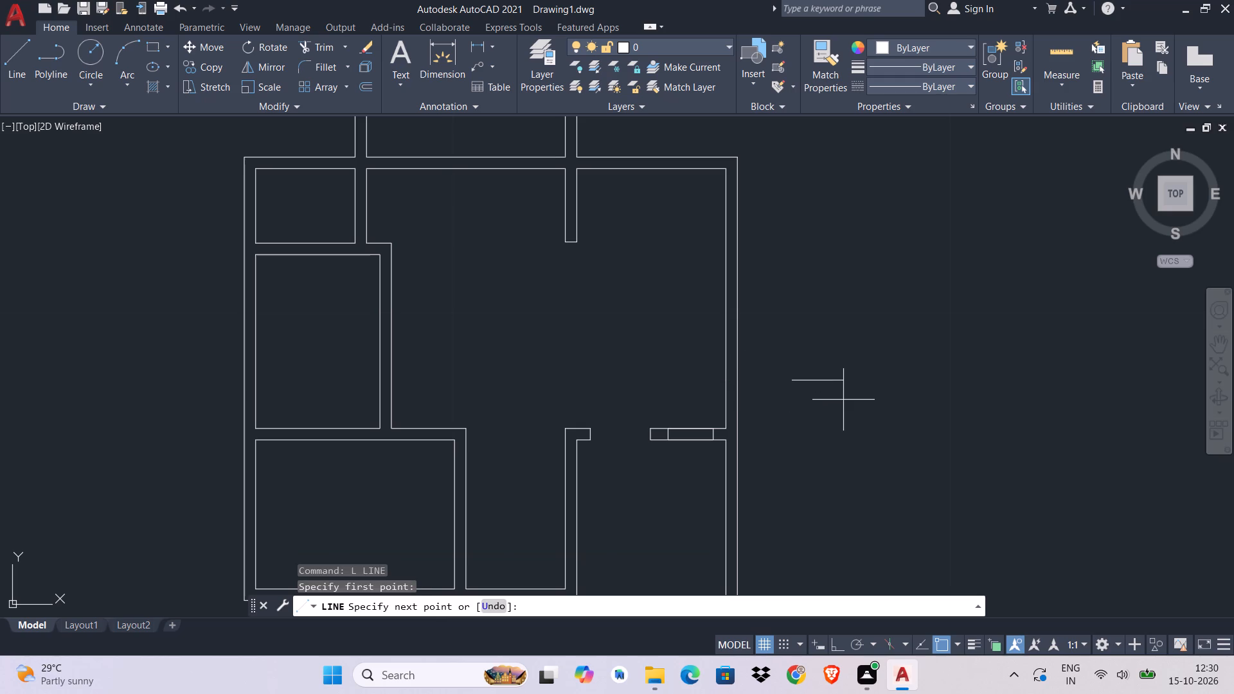
pyautogui.write('0.23')
pyautogui.press('Return')
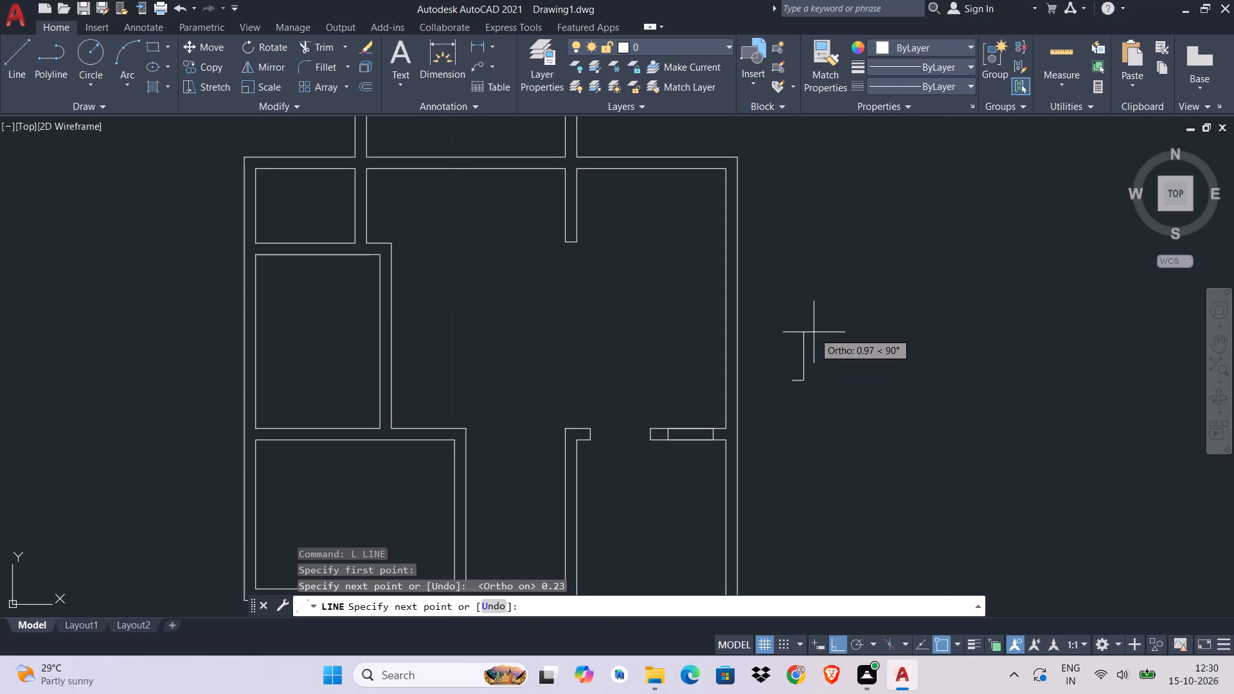
pyautogui.write('1.')
pyautogui.write('52')
pyautogui.press('Return')
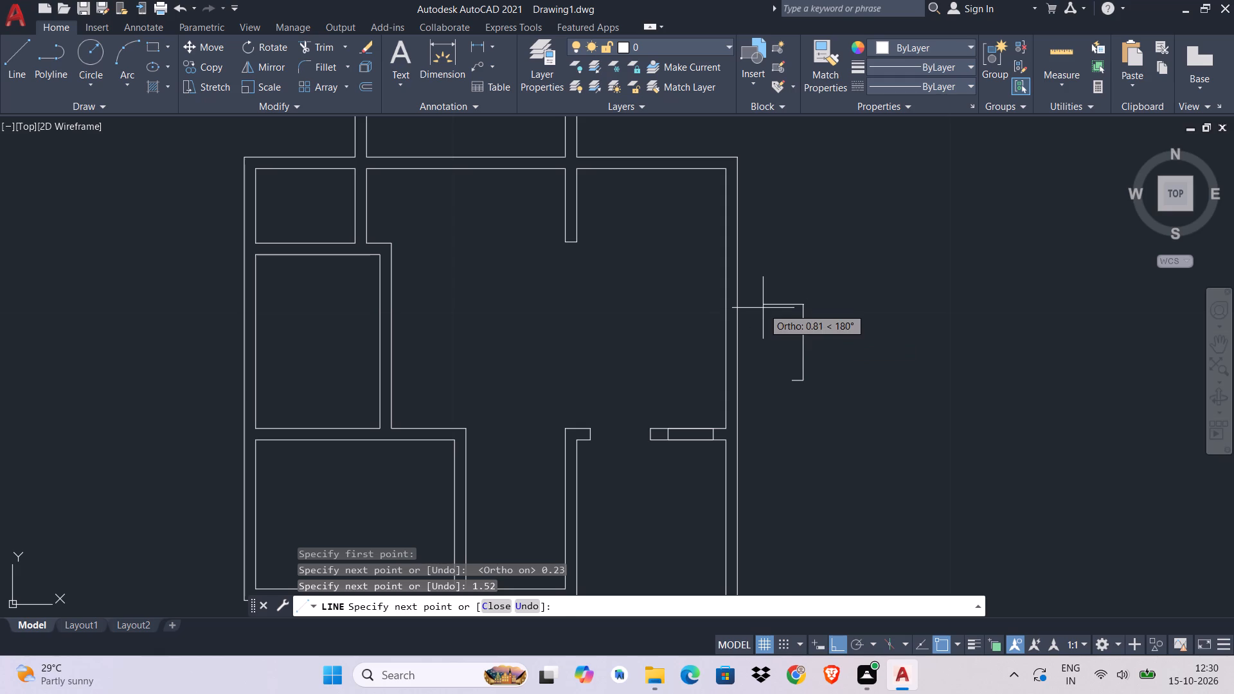
pyautogui.write('0.23')
pyautogui.press('Return')
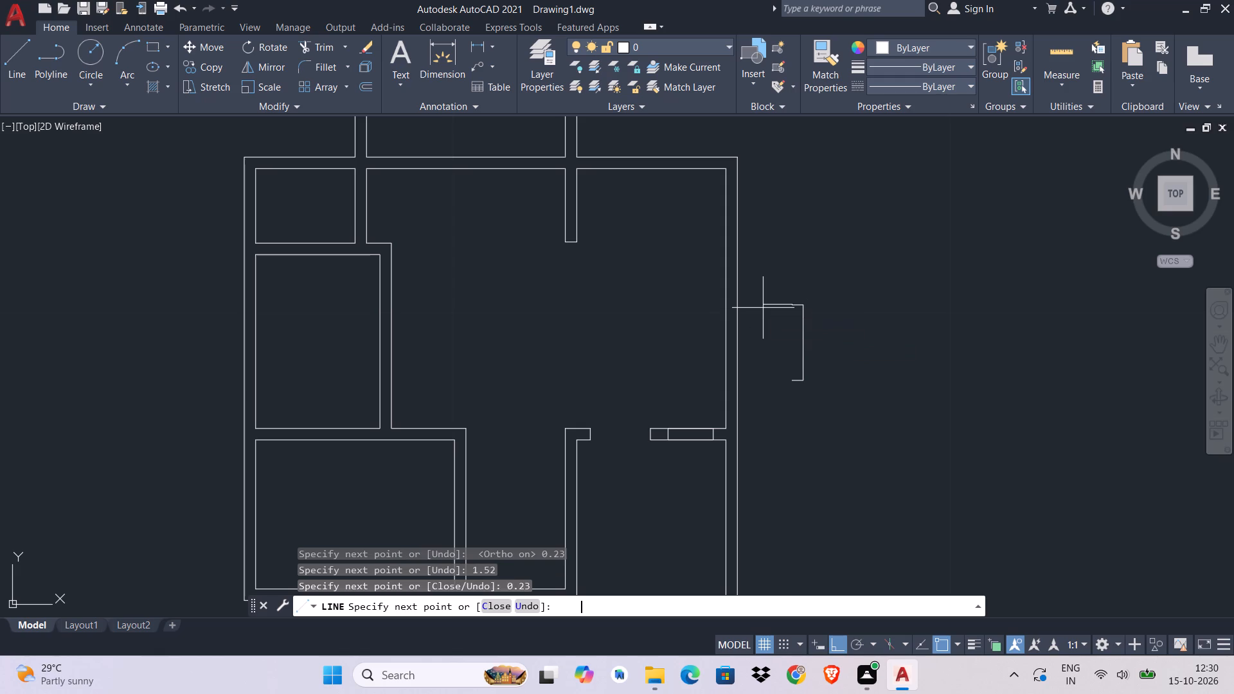
pyautogui.scroll(3, 789, 370)
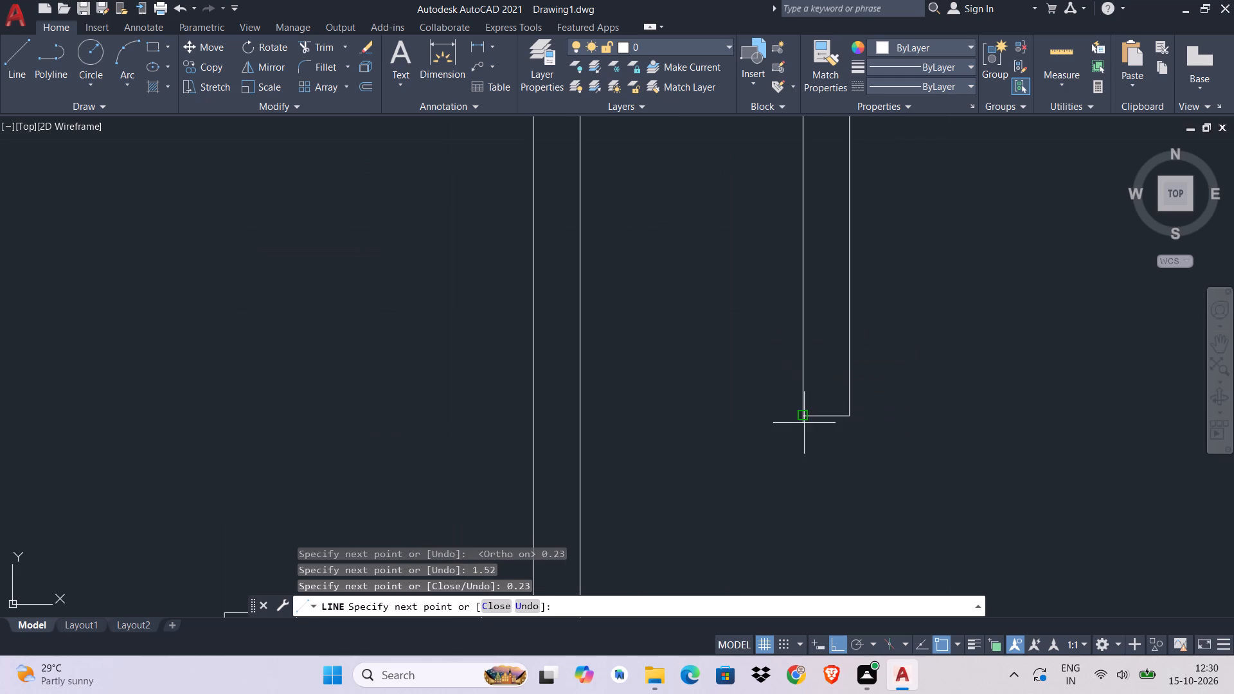
pyautogui.click(804, 423)
pyautogui.press('Escape')
# Draw a horizontal line across the middle of the vertical rectangle, from the midpoint of its right side.
pyautogui.scroll(-5, 878, 335)
pyautogui.moveTo(878, 336); pyautogui.dragTo(792, 332, button='middle')
pyautogui.scroll(3, 792, 332)
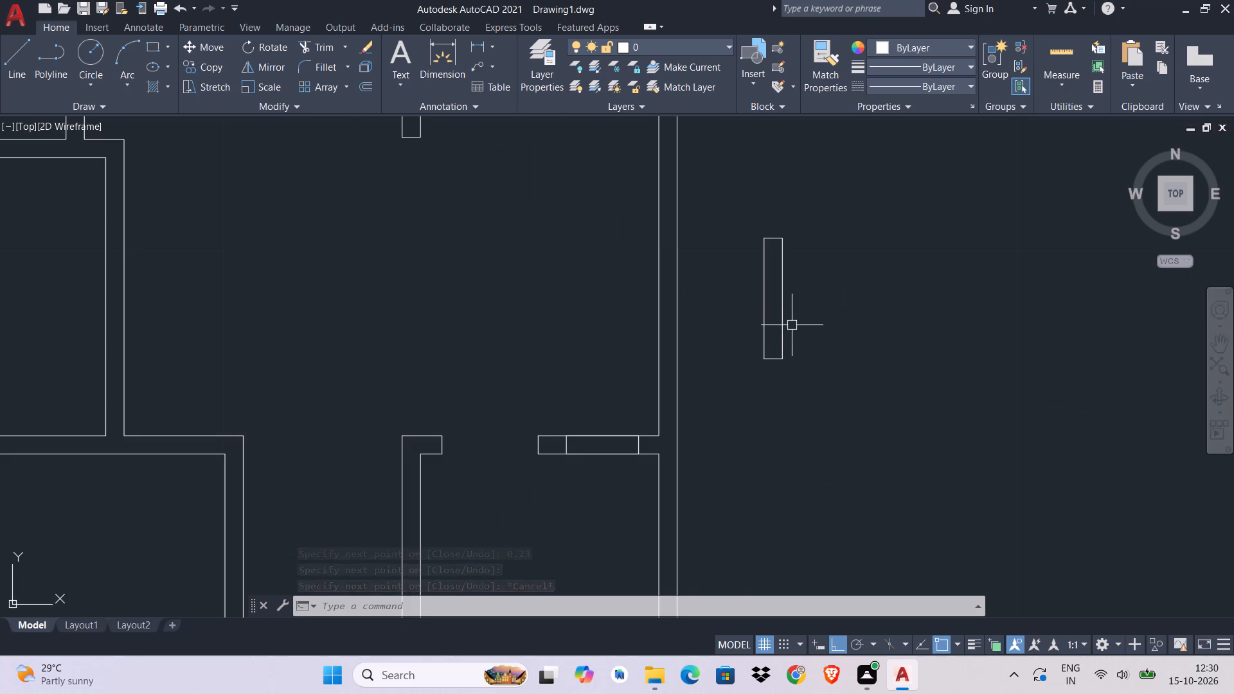
pyautogui.scroll(-2, 793, 316)
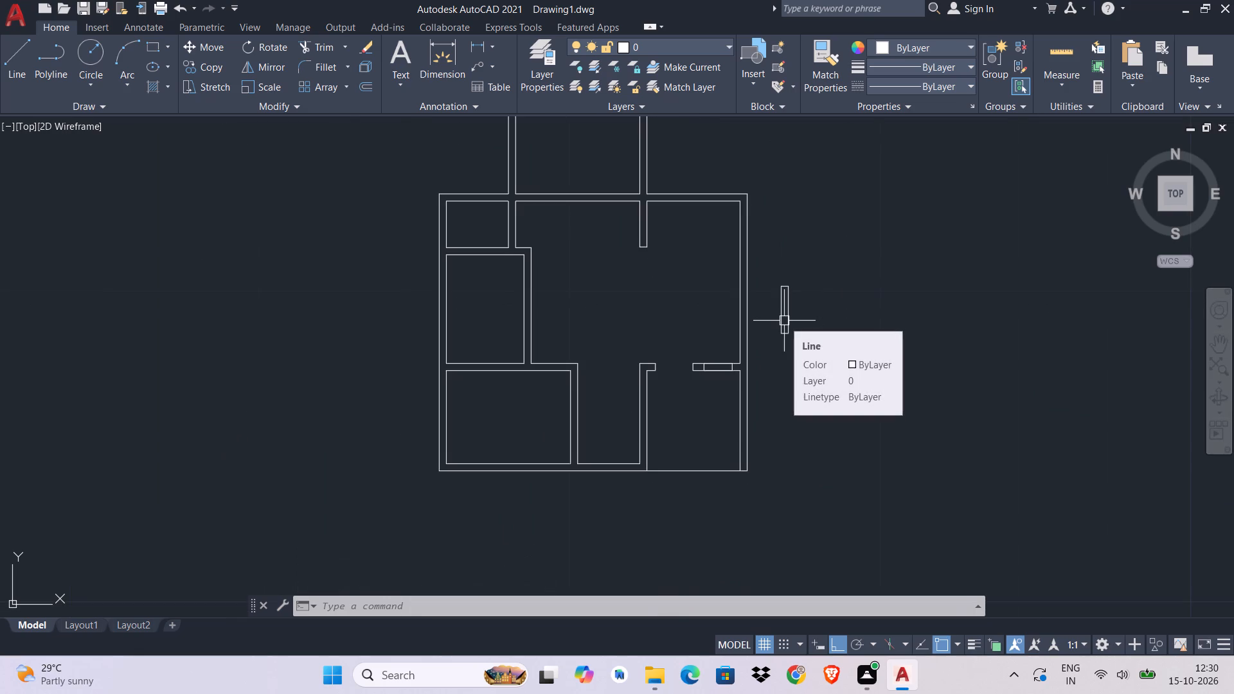
pyautogui.scroll(2, 761, 317)
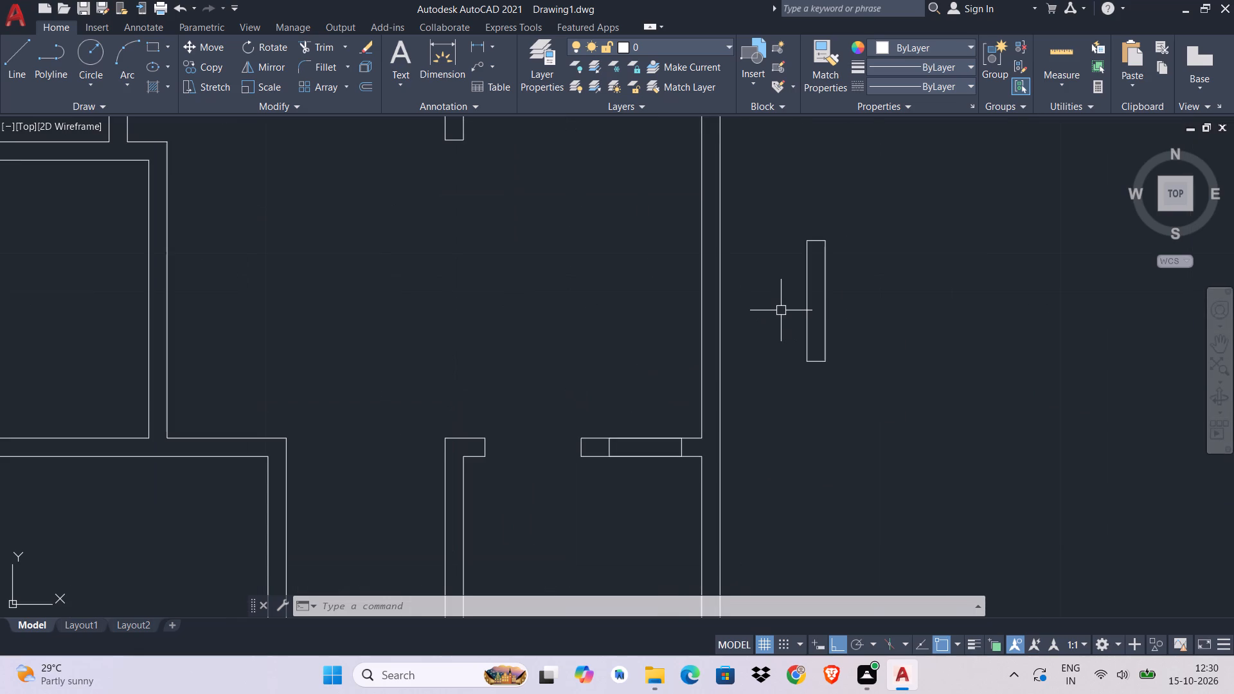
pyautogui.write('l')
pyautogui.press('space')
pyautogui.click(828, 304)
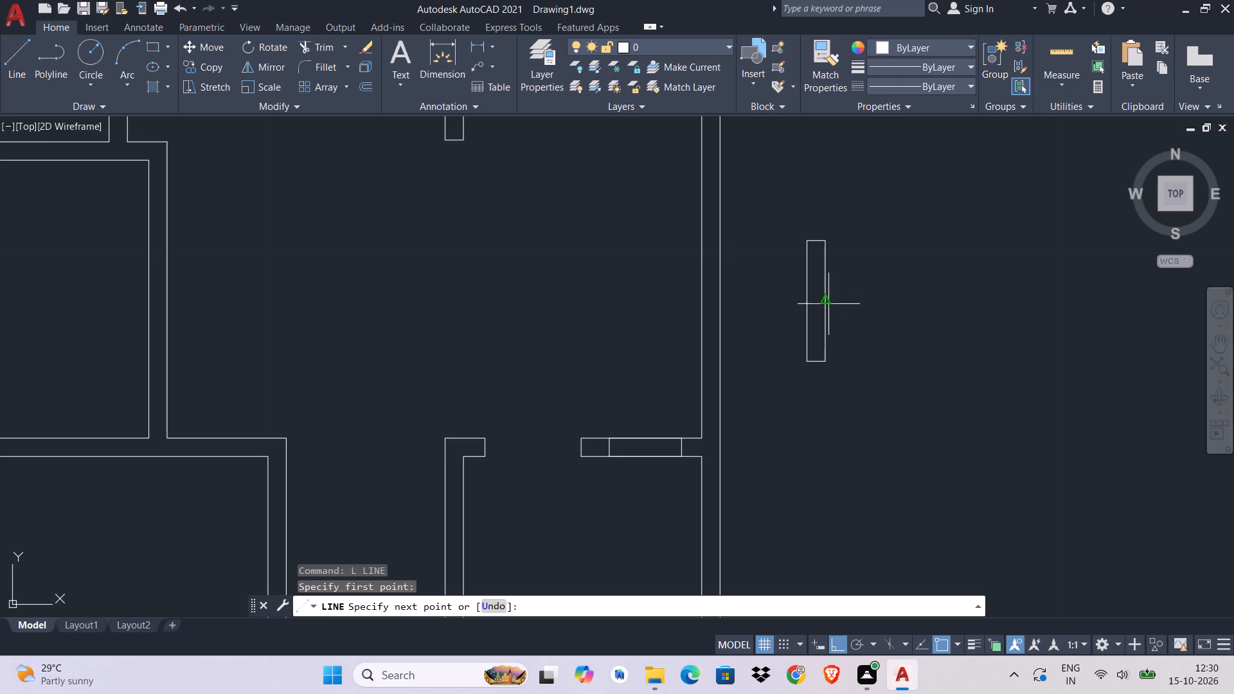
pyautogui.click(812, 304)
pyautogui.press('Escape')
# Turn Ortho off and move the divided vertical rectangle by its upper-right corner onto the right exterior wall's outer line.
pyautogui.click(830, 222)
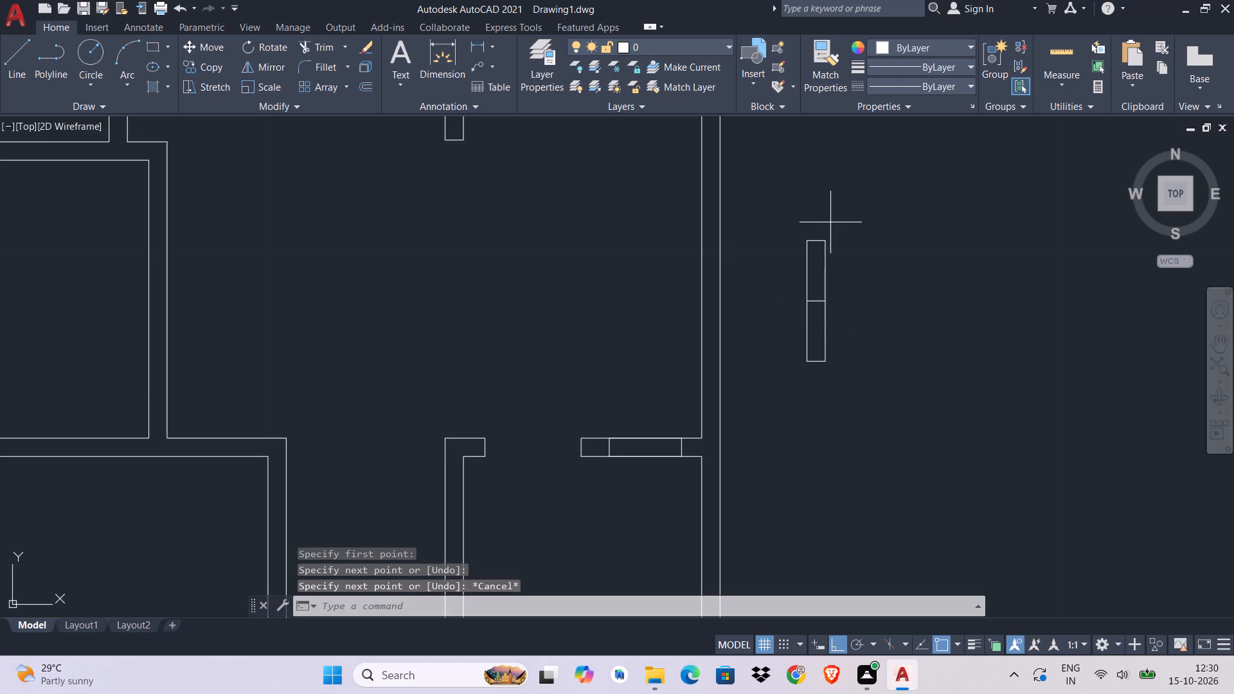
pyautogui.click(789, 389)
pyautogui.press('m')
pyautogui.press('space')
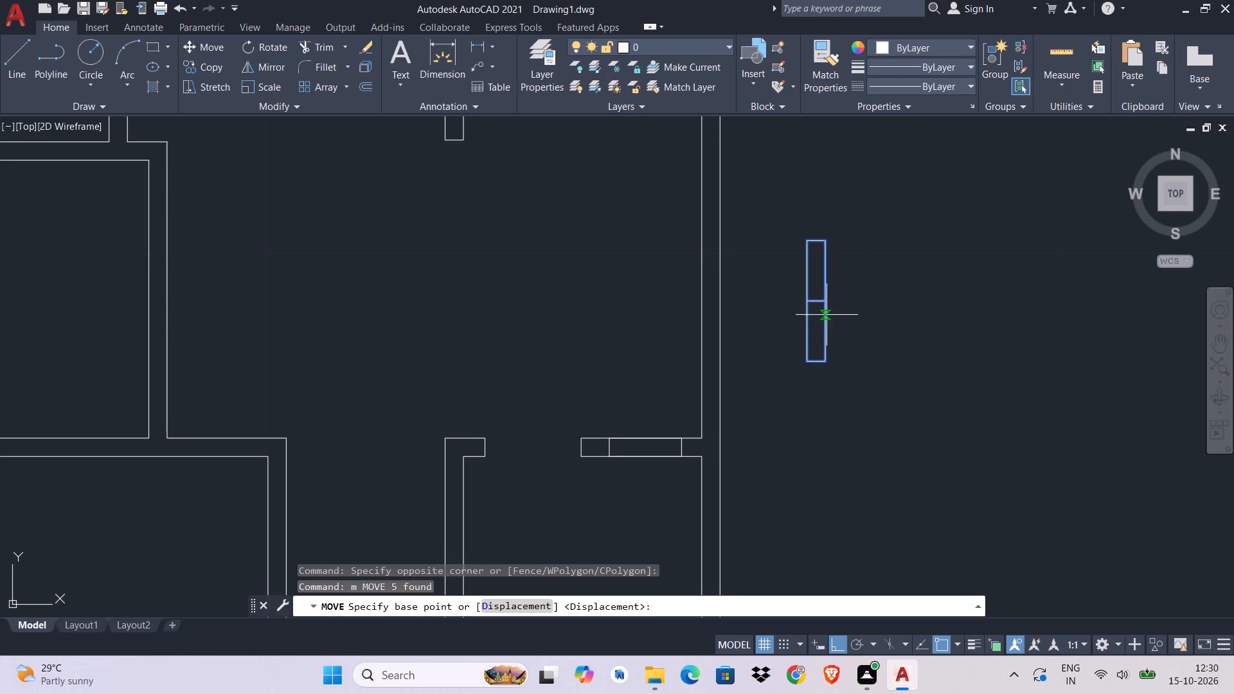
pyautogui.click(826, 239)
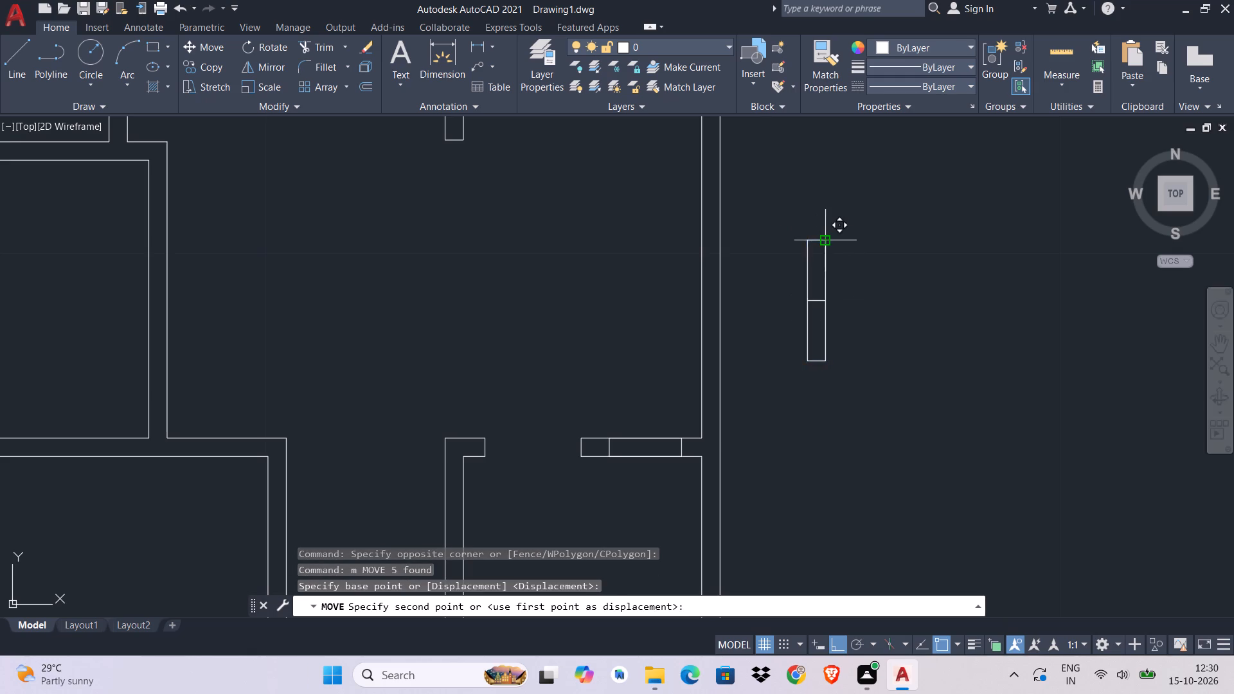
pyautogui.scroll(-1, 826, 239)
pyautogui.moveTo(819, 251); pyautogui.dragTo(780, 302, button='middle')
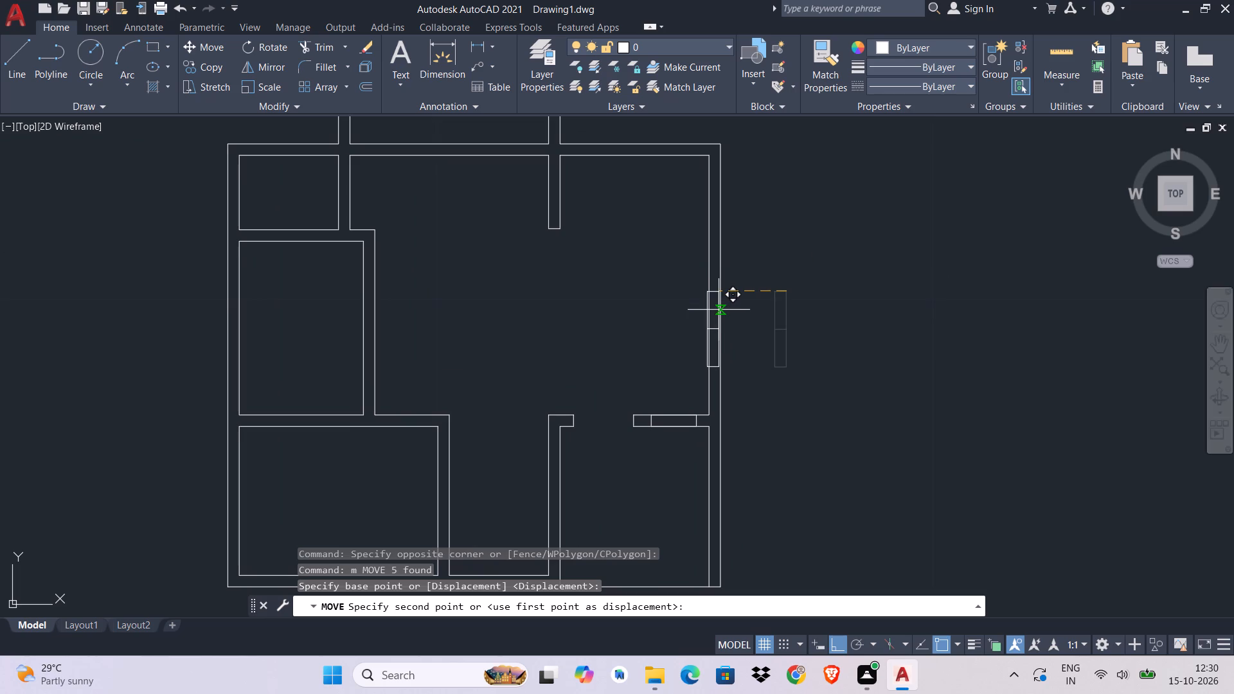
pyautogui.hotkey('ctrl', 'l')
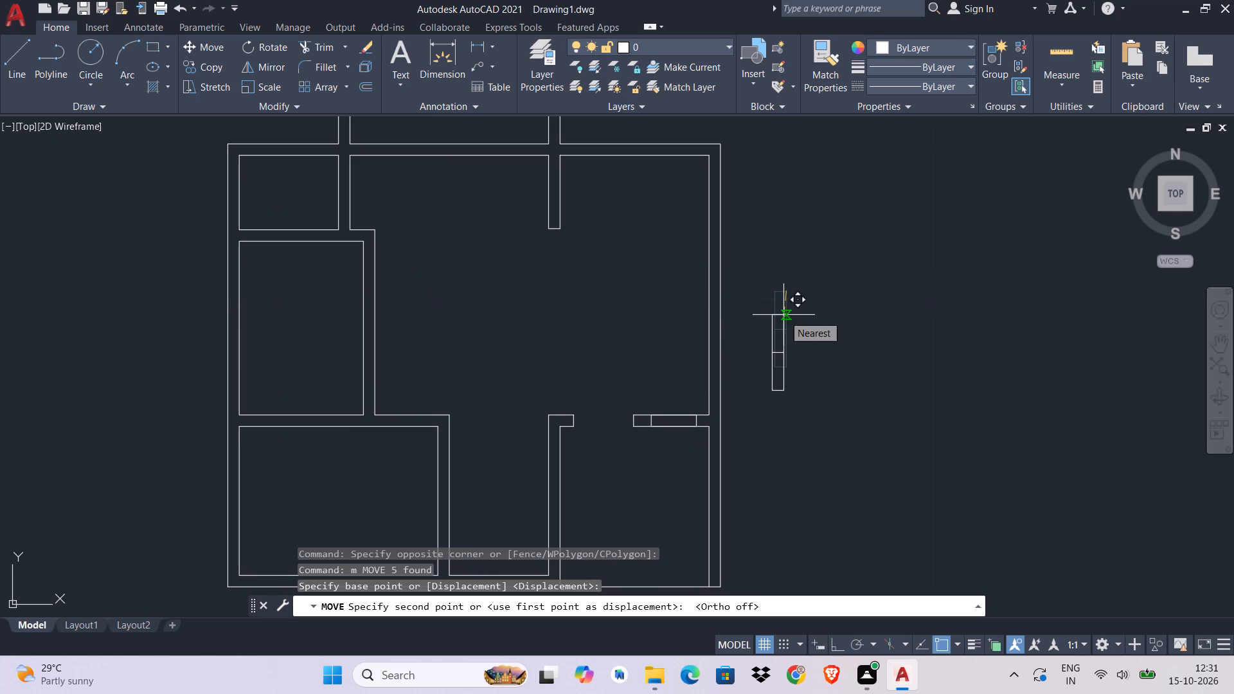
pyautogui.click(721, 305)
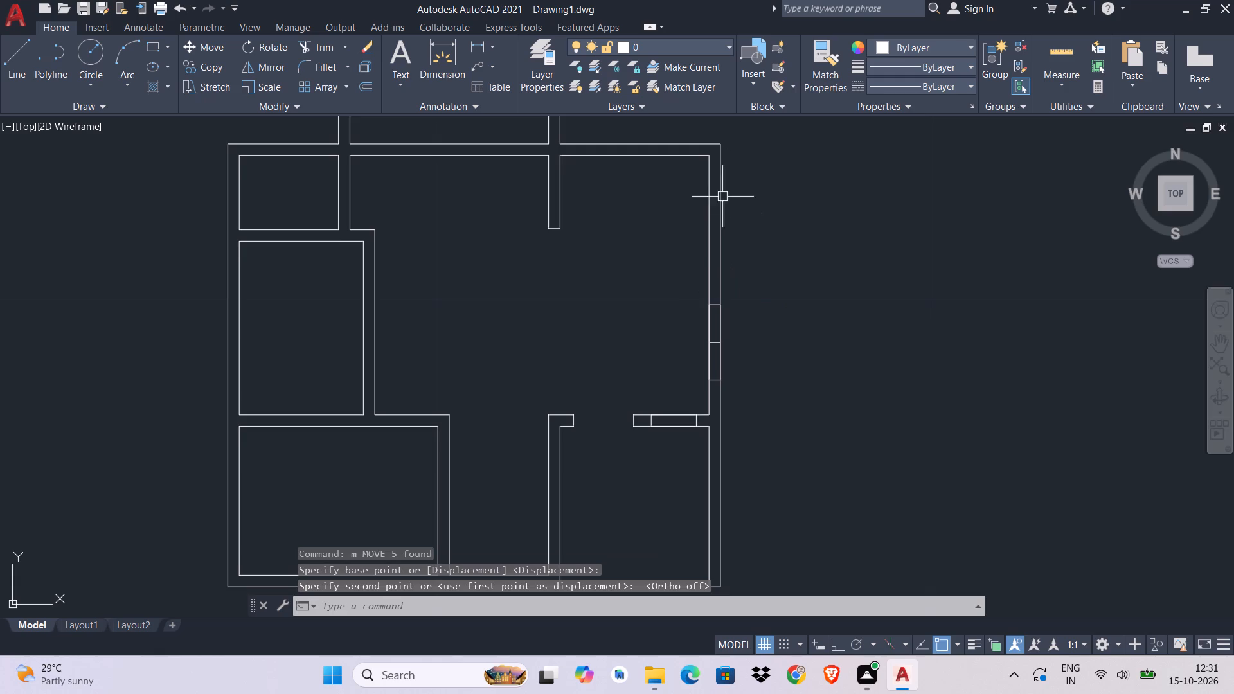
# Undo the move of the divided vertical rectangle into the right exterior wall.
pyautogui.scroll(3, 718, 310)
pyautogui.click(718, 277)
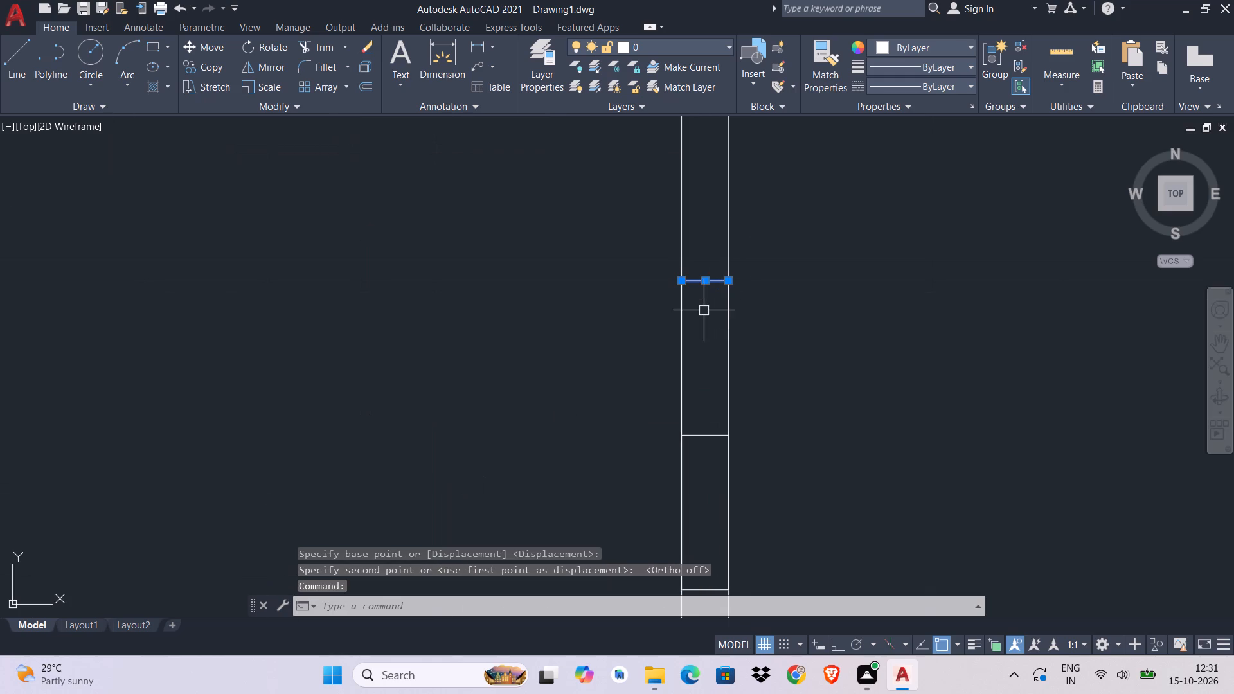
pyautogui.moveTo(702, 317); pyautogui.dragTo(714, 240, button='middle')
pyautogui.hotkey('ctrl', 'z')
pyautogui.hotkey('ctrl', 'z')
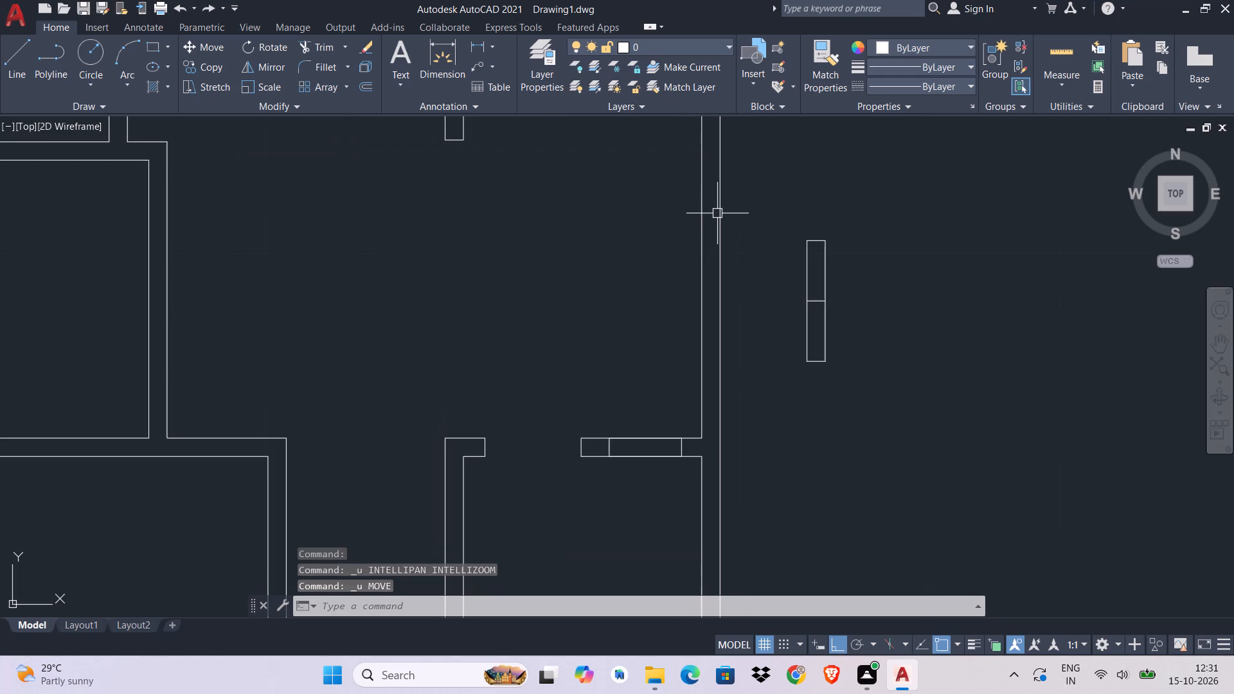
# Join the outline lines and middle line of the divided vertical rectangle outside the right exterior wall.
pyautogui.press('j')
pyautogui.press('space')
pyautogui.click(855, 220)
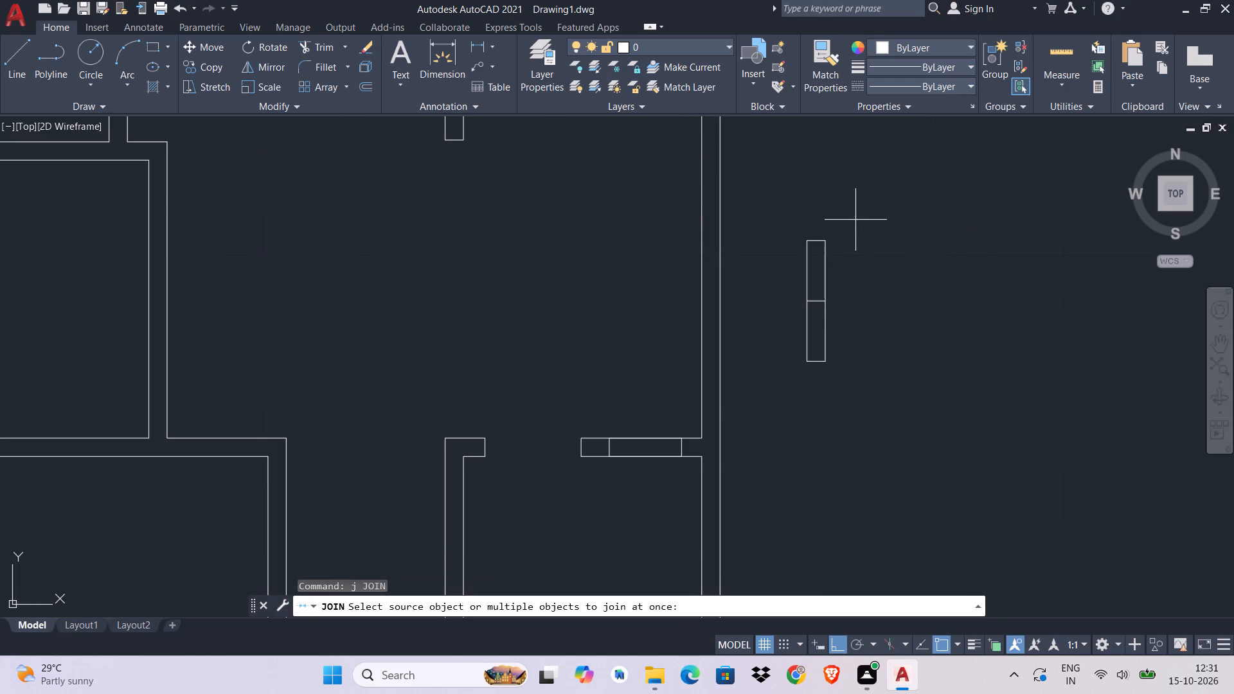
pyautogui.click(752, 413)
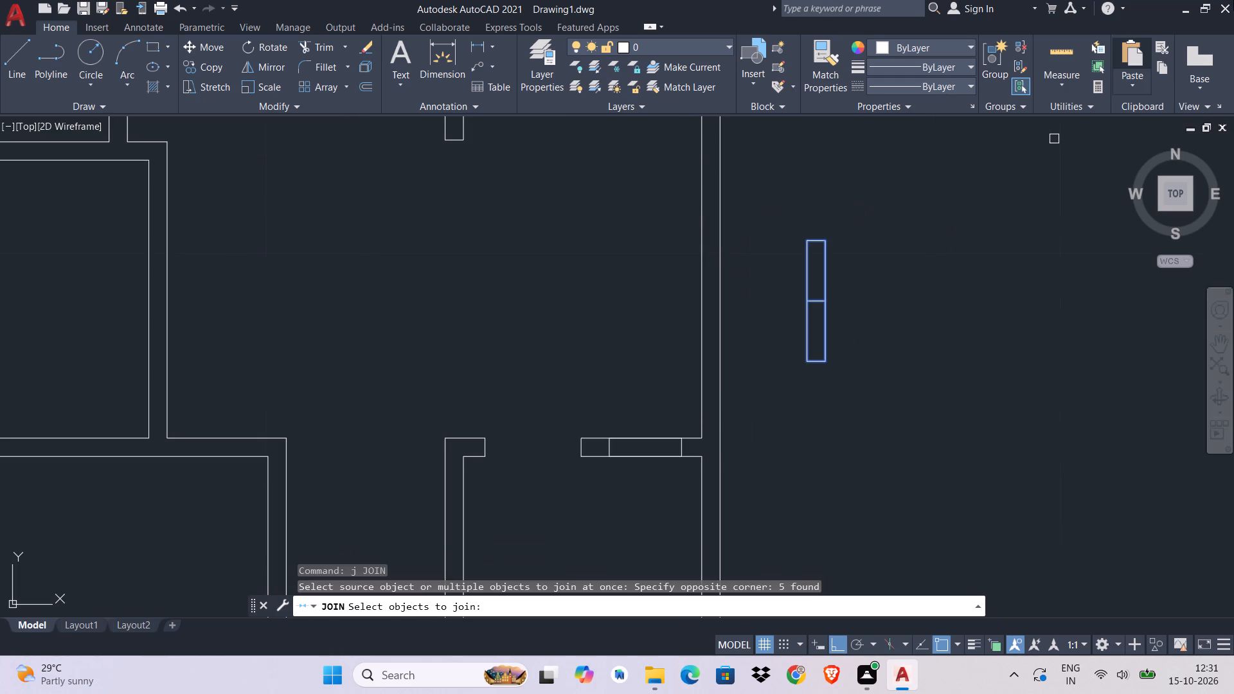
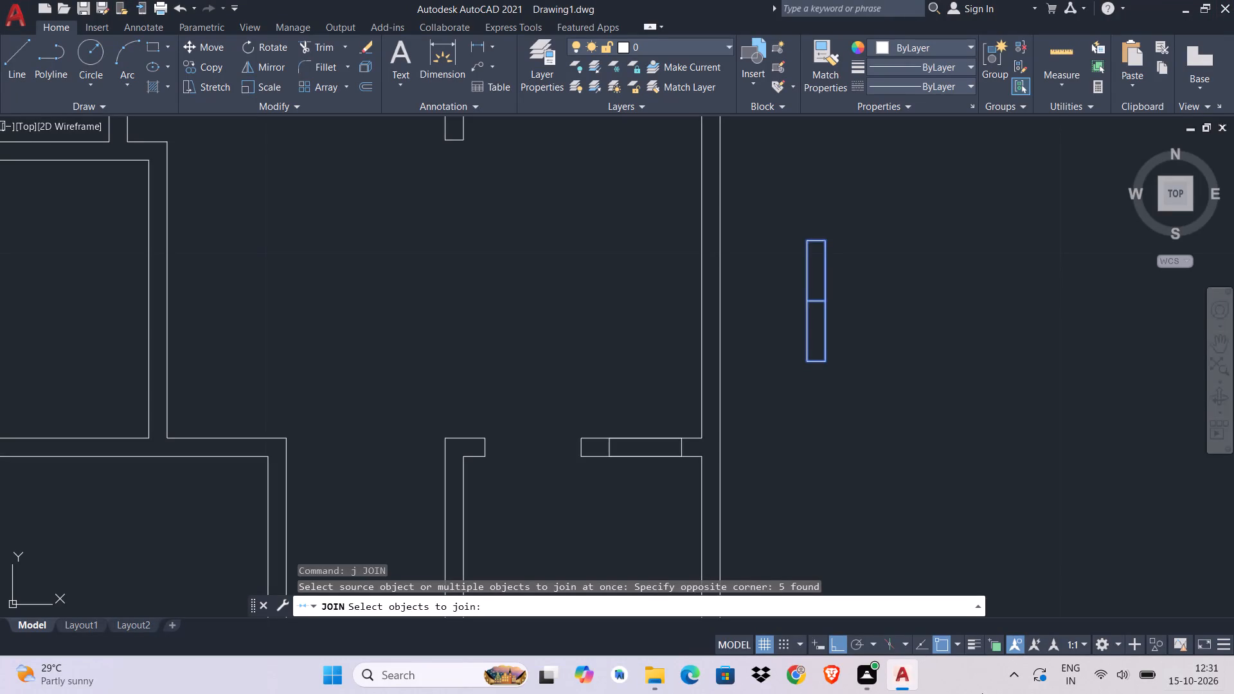
# Join the outline lines and middle line of the divided vertical rectangle outside the right exterior wall.
pyautogui.press('Escape')
pyautogui.click(803, 308)
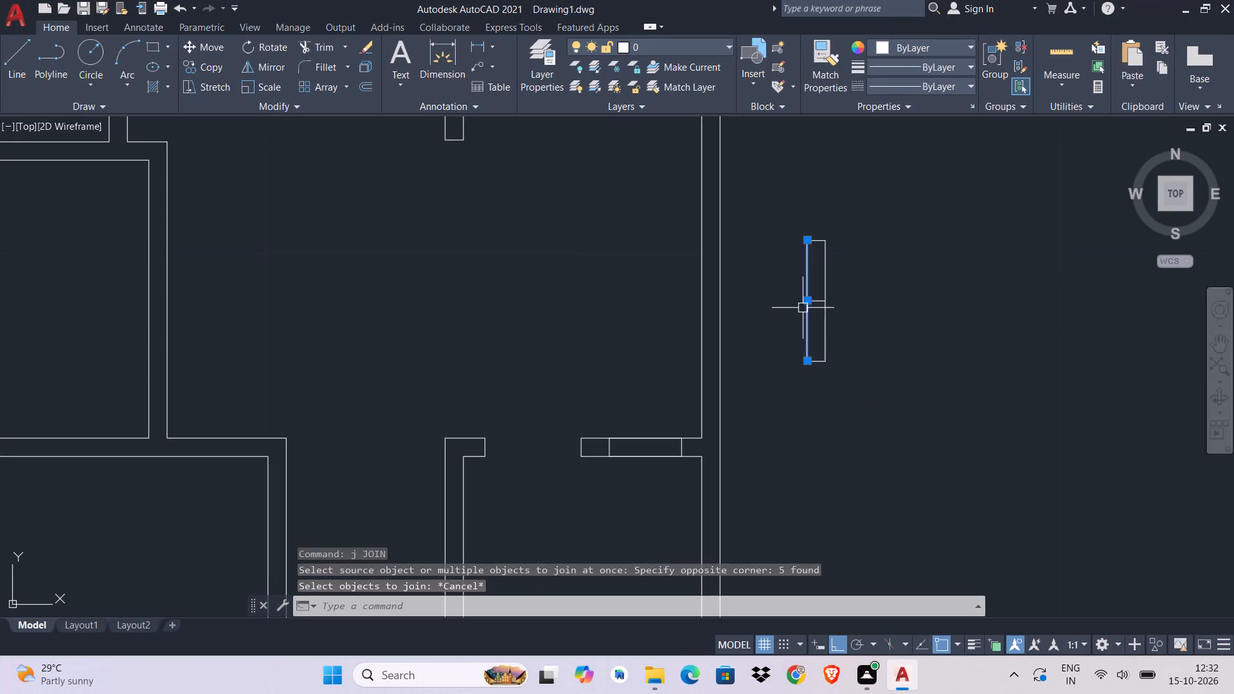
pyautogui.press('Escape')
pyautogui.press('j')
pyautogui.press('space')
pyautogui.click(859, 208)
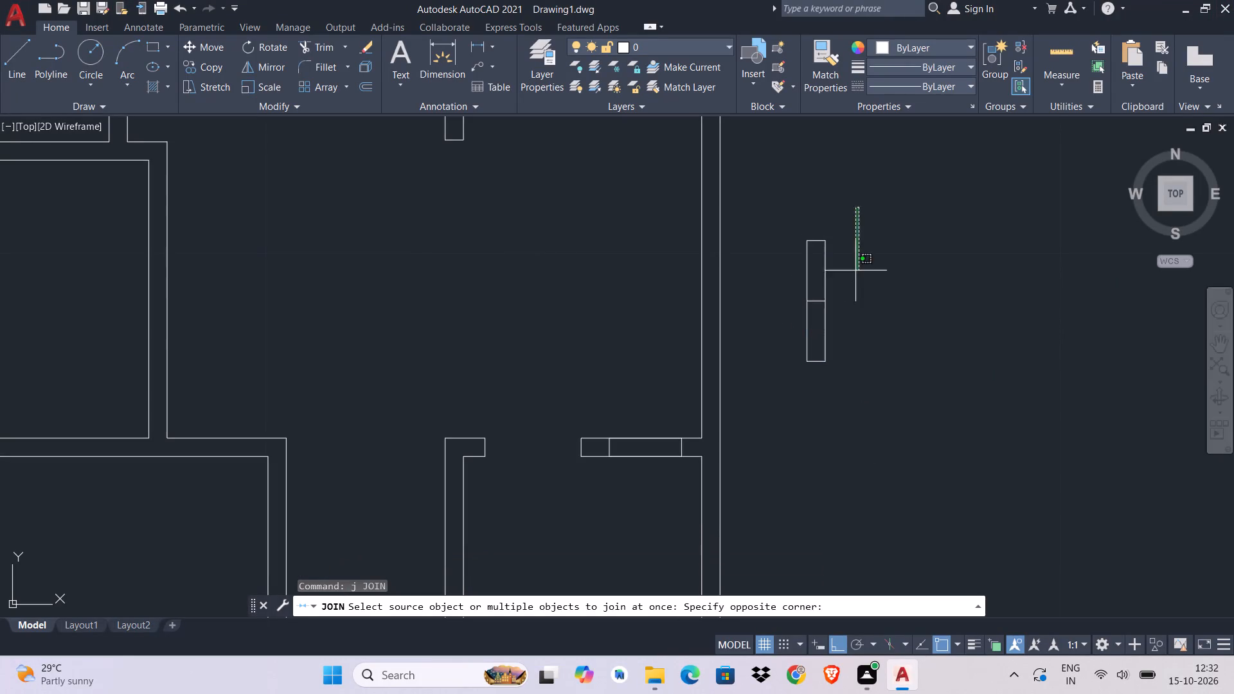
pyautogui.click(865, 281)
pyautogui.click(854, 197)
pyautogui.click(778, 434)
pyautogui.press('Return')
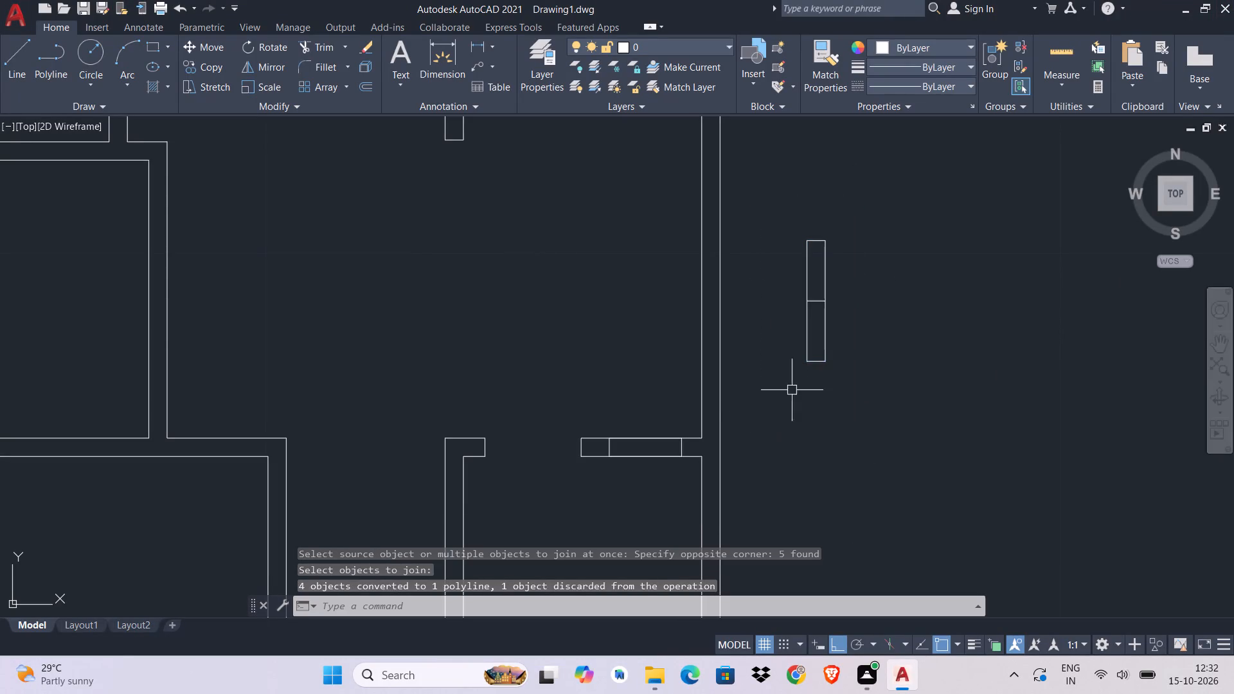
pyautogui.click(803, 352)
pyautogui.press('Escape')
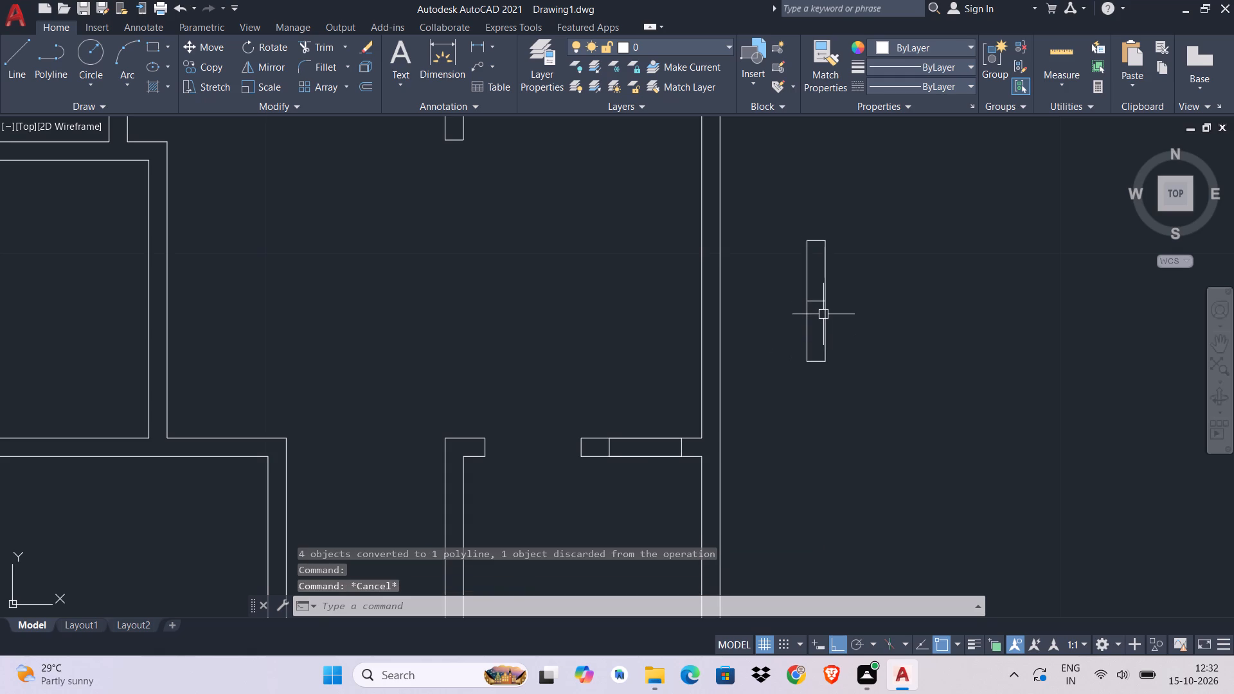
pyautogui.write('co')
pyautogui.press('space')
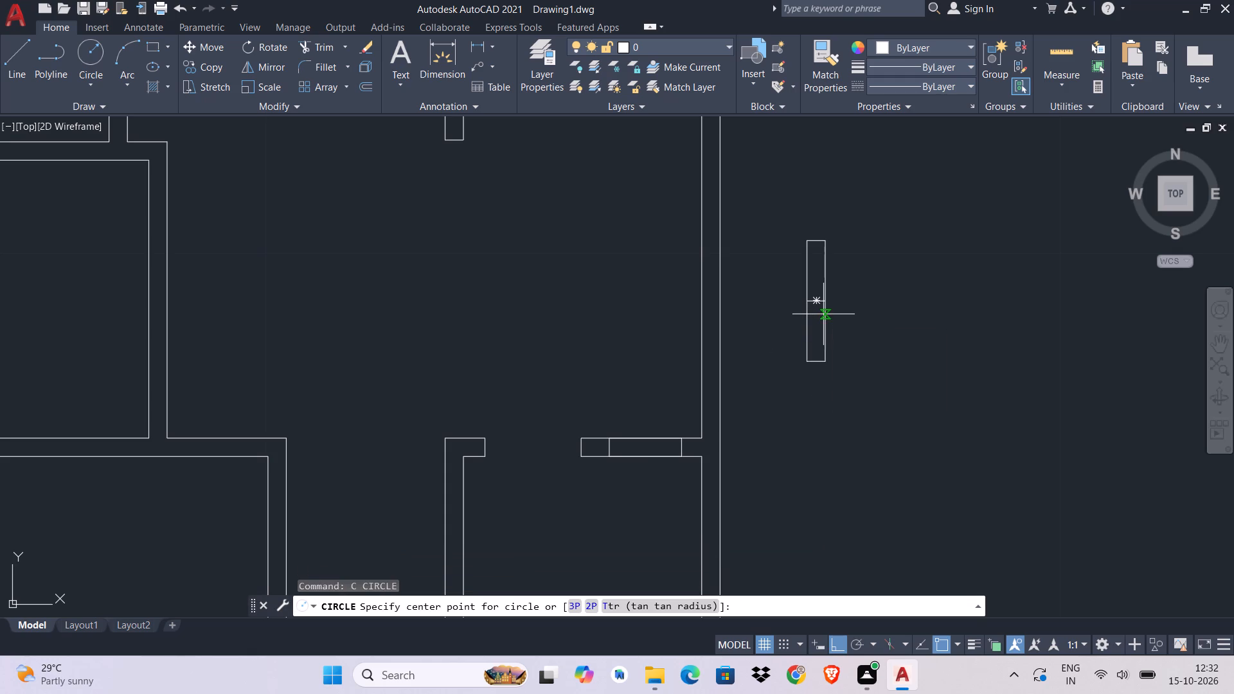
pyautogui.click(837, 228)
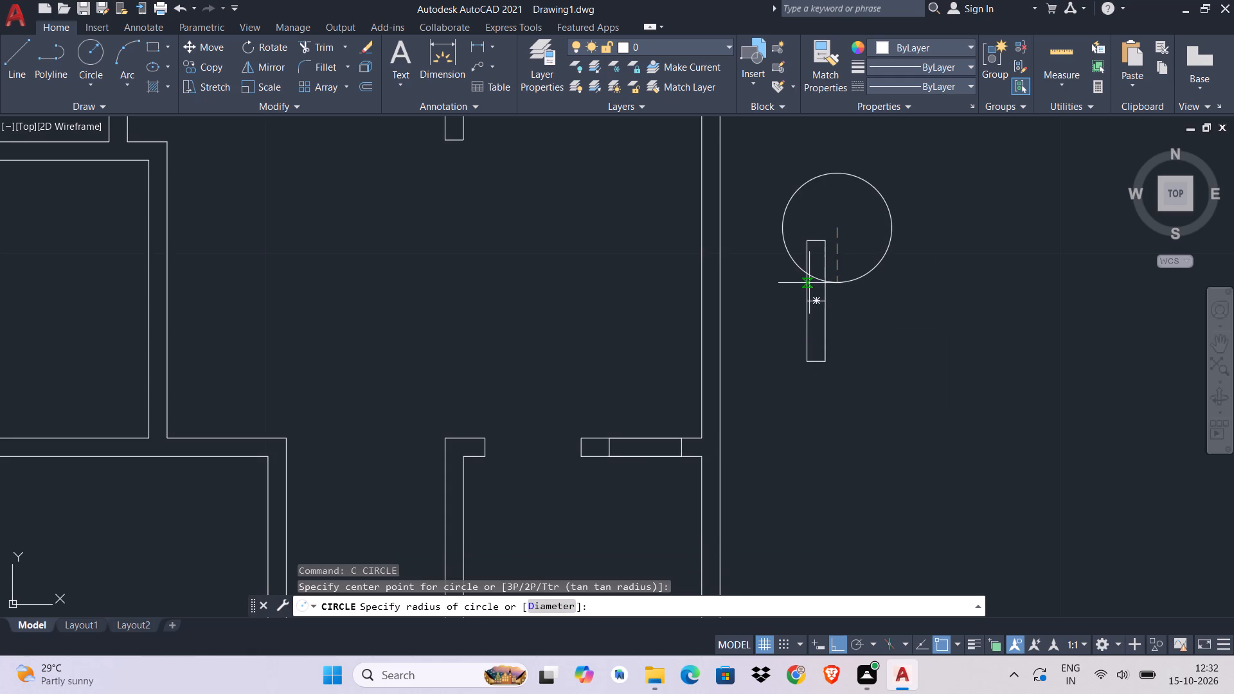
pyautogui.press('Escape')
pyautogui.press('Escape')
# Copy the divided vertical rectangle by its lower-left corner into the right exterior wall, just above the interior wall junction.
pyautogui.click(846, 232)
pyautogui.click(770, 436)
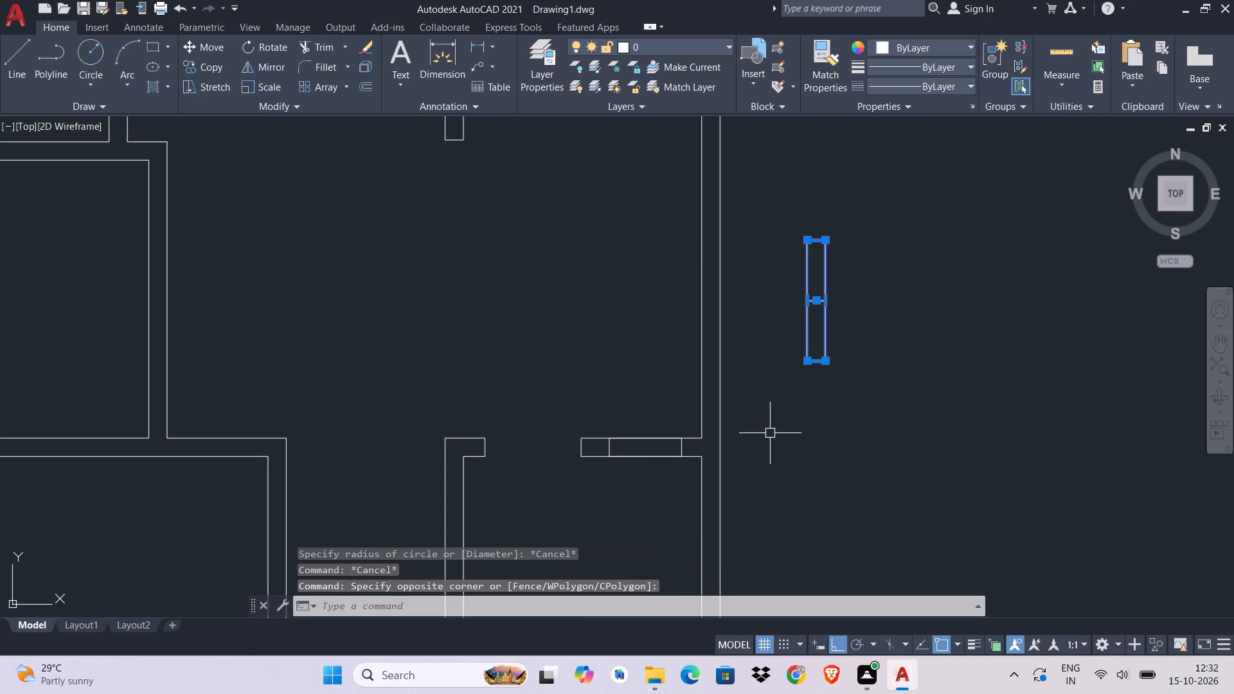
pyautogui.press('c')
pyautogui.write('o')
pyautogui.press('space')
pyautogui.click(804, 365)
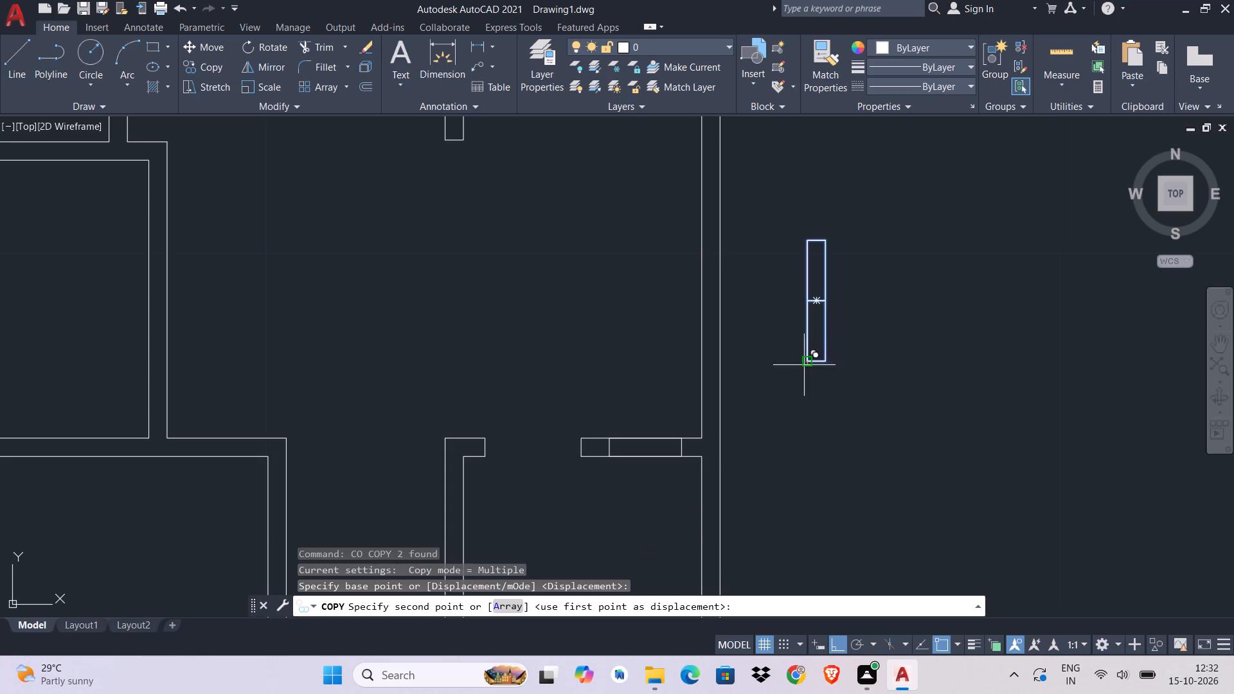
pyautogui.moveTo(804, 365); pyautogui.dragTo(804, 447, button='middle')
pyautogui.scroll(-1, 704, 456)
pyautogui.scroll(1, 704, 456)
pyautogui.moveTo(704, 456); pyautogui.dragTo(710, 503, button='middle')
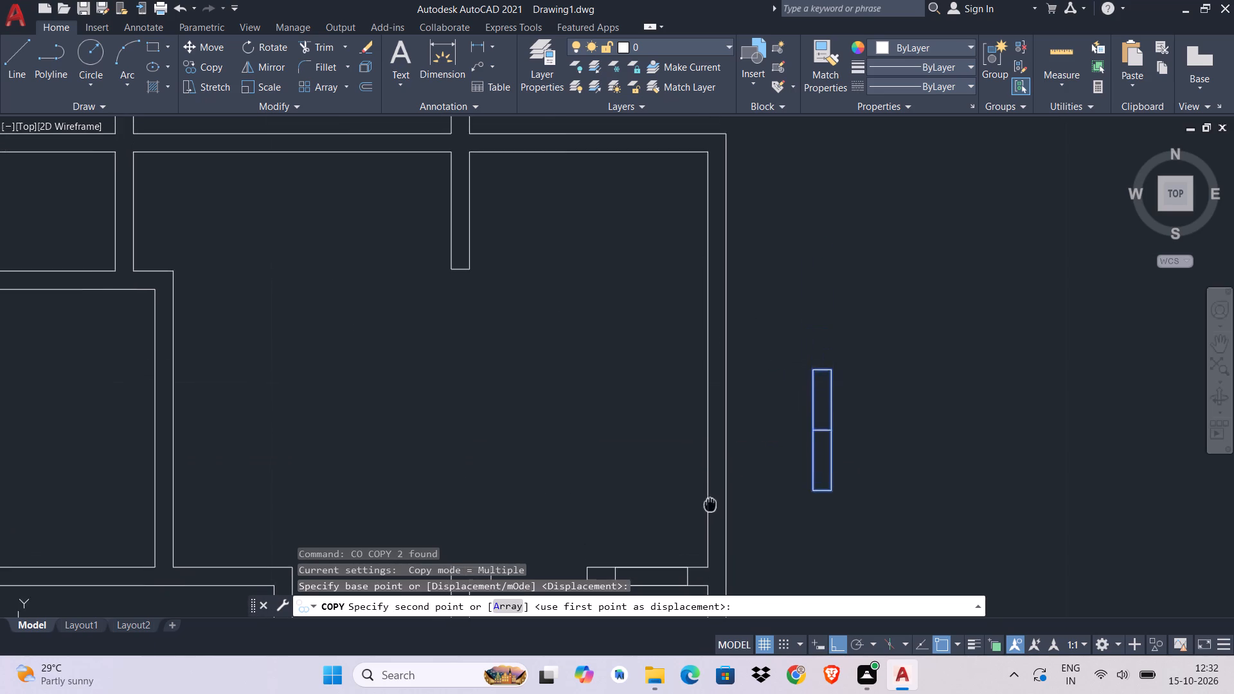
pyautogui.scroll(-1, 710, 504)
pyautogui.click(707, 514)
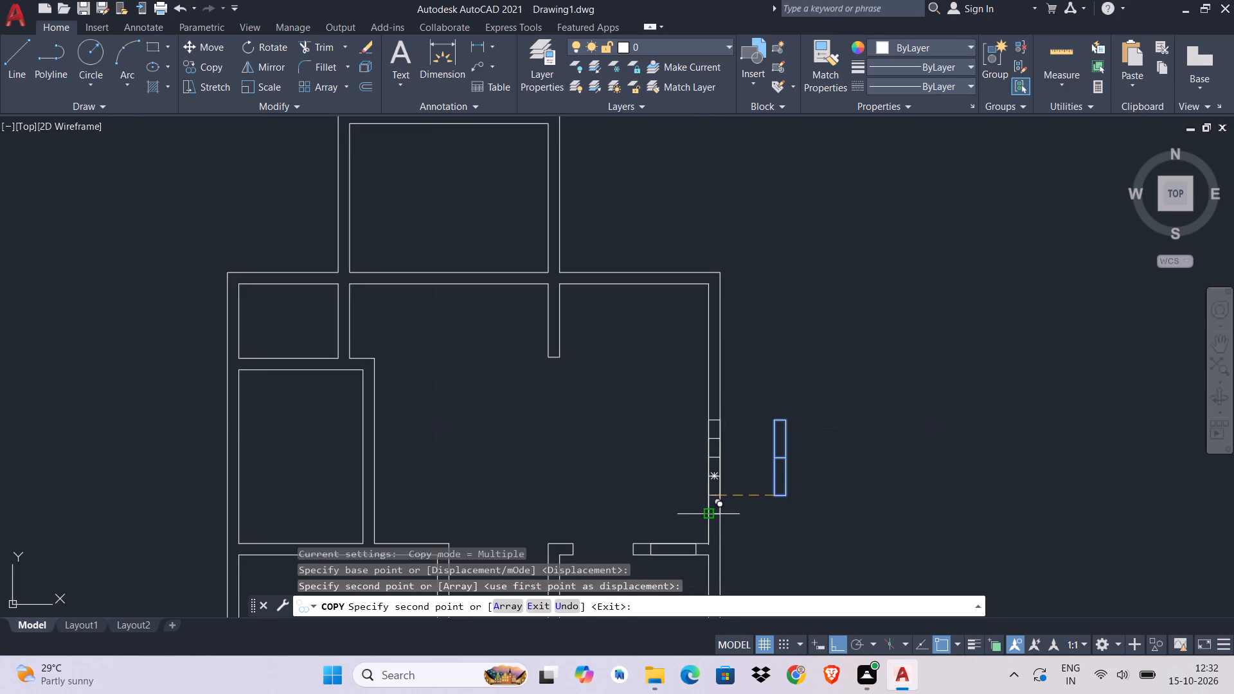
# Turn Ortho off and place a second copy of the divided rectangle higher in the same right exterior wall.
pyautogui.hotkey('ctrl', 'l')
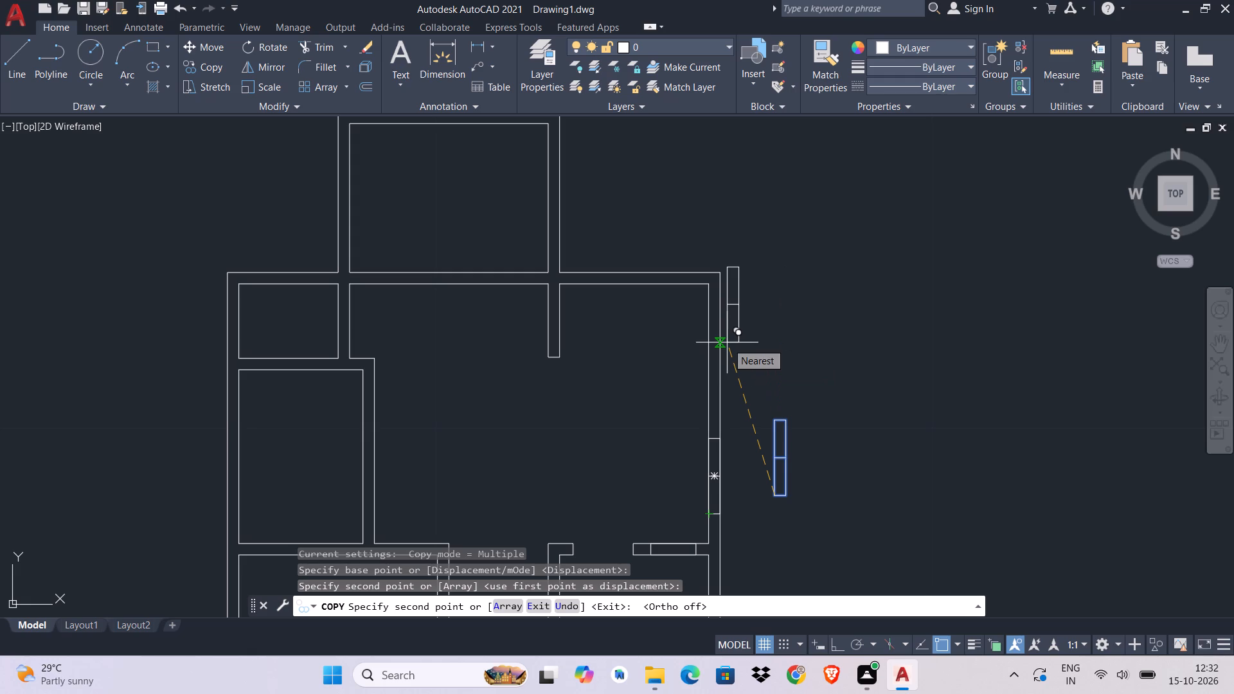
pyautogui.moveTo(704, 263); pyautogui.dragTo(683, 210, button='middle')
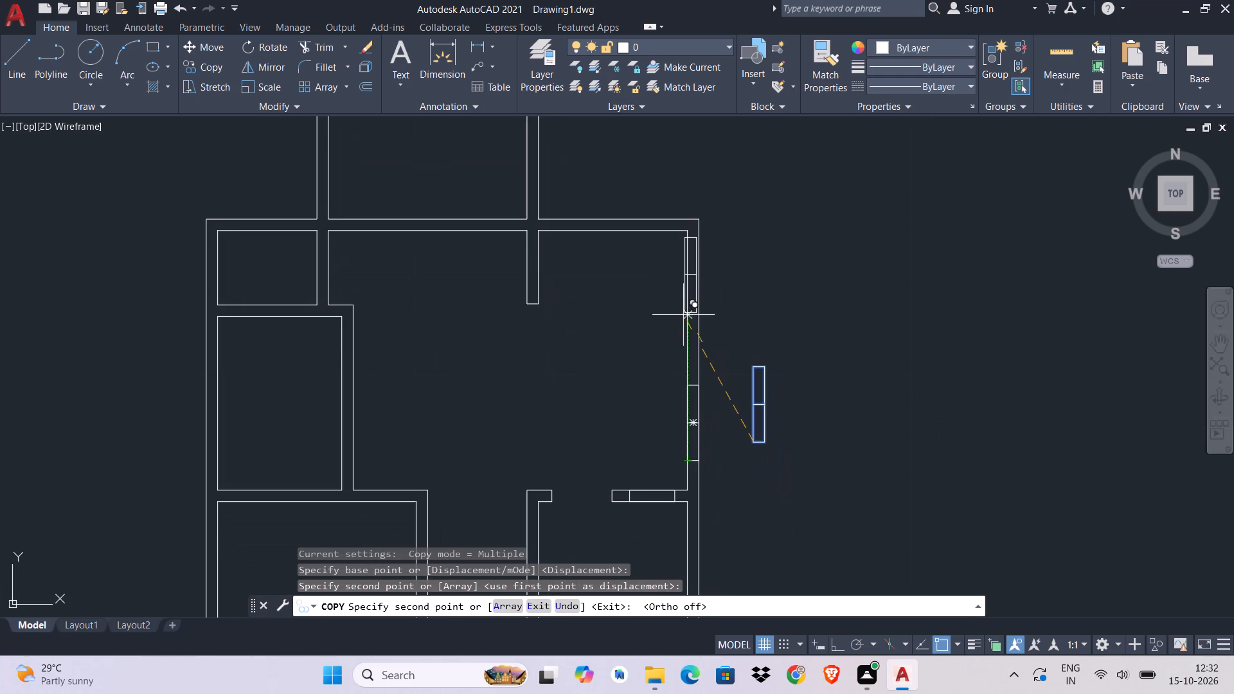
pyautogui.click(686, 331)
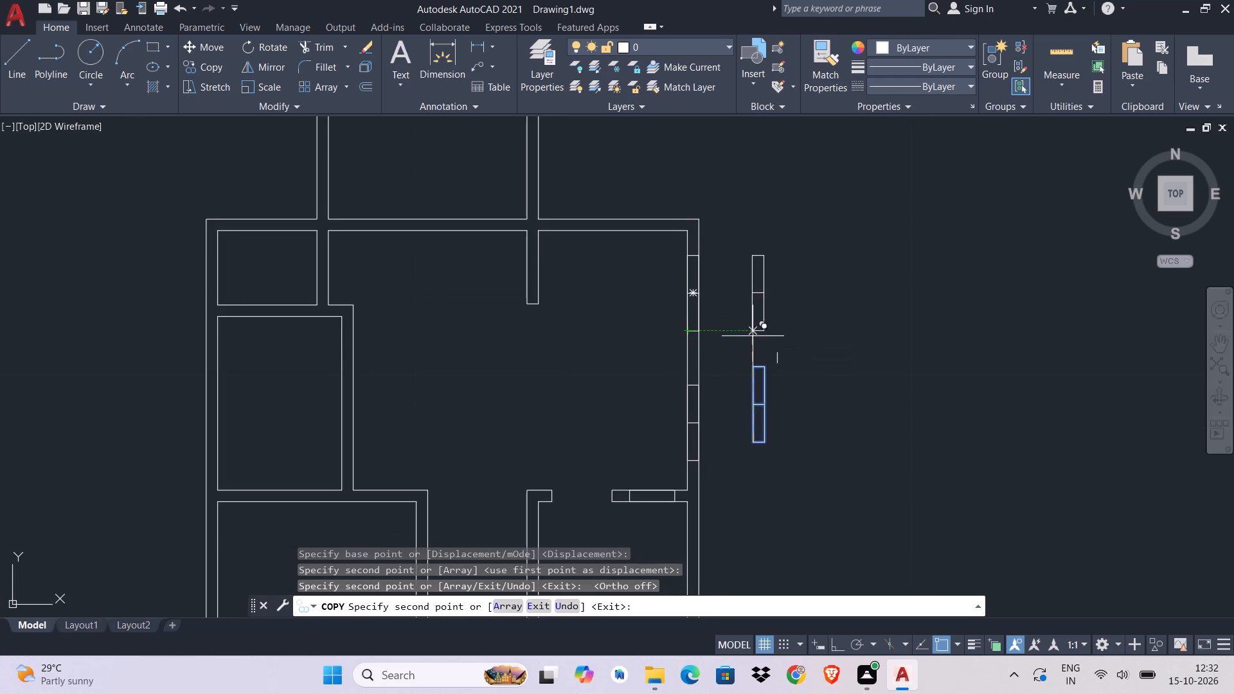
pyautogui.moveTo(792, 433); pyautogui.dragTo(848, 361, button='middle')
pyautogui.press('Escape')
# Move the lower divided rectangle slightly upward along the right exterior wall by its lower-left corner.
pyautogui.scroll(3, 755, 313)
pyautogui.moveTo(755, 345); pyautogui.dragTo(742, 277, button='middle')
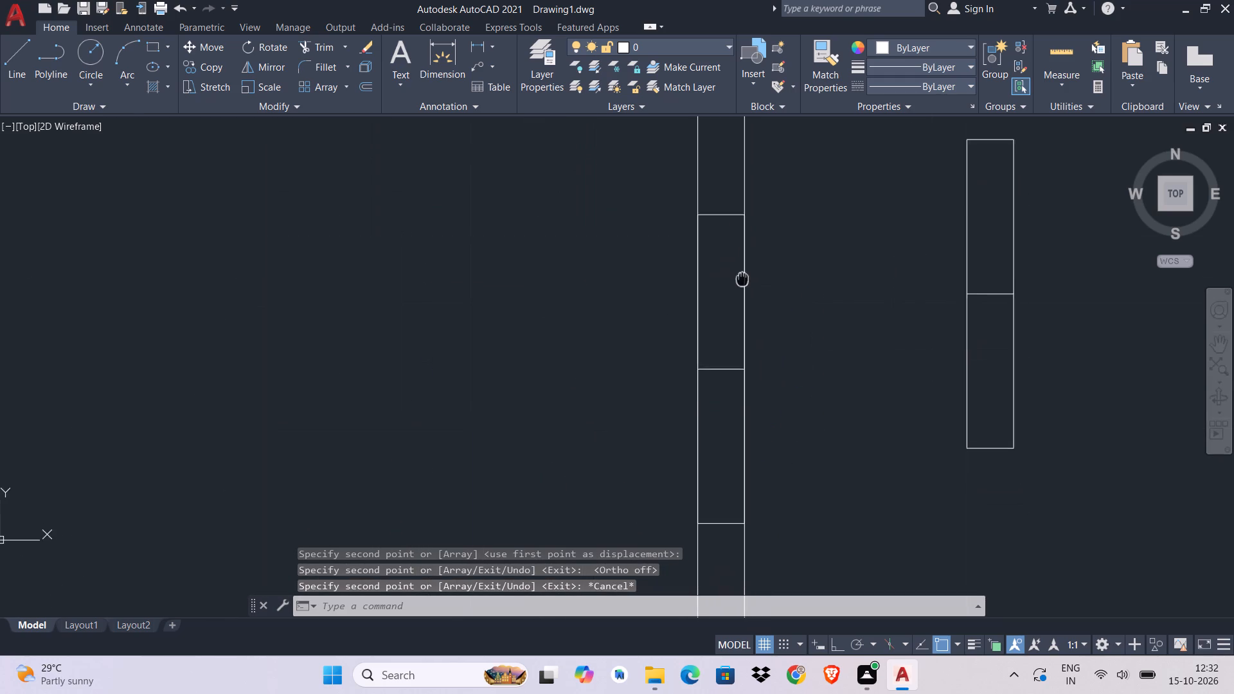
pyautogui.moveTo(742, 277); pyautogui.dragTo(742, 265, button='middle')
pyautogui.click(735, 177)
pyautogui.moveTo(682, 520); pyautogui.dragTo(704, 414, button='middle')
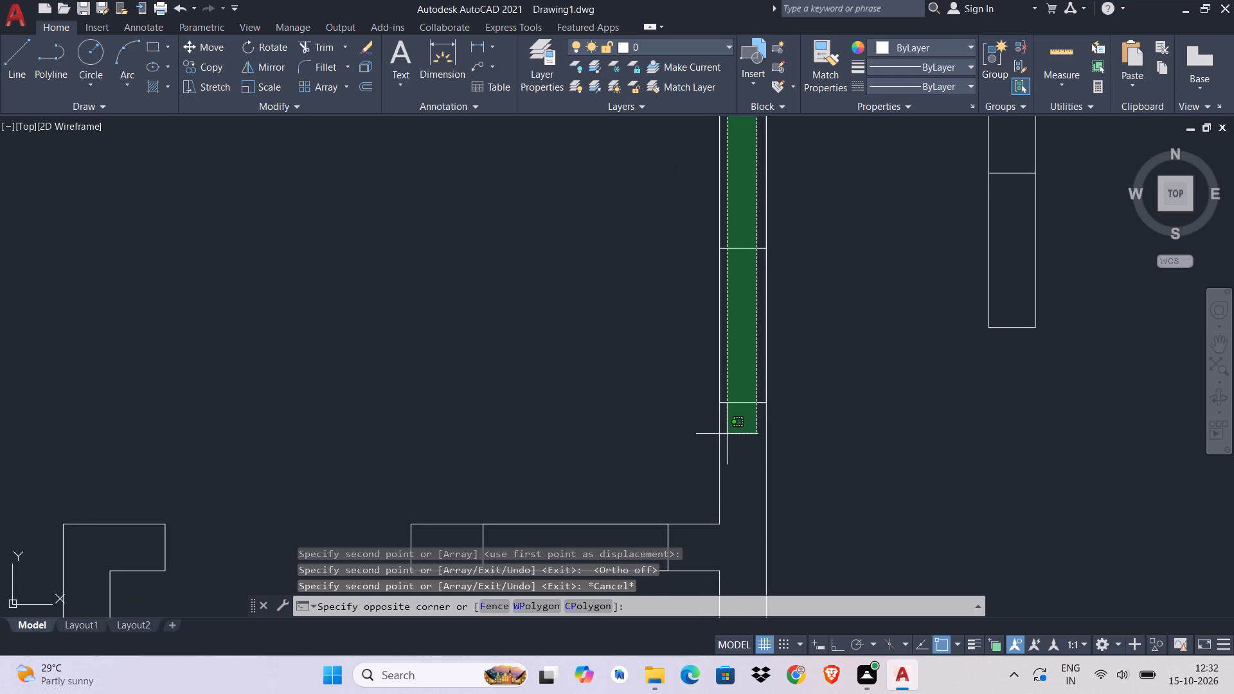
pyautogui.click(727, 434)
pyautogui.press('m')
pyautogui.press('space')
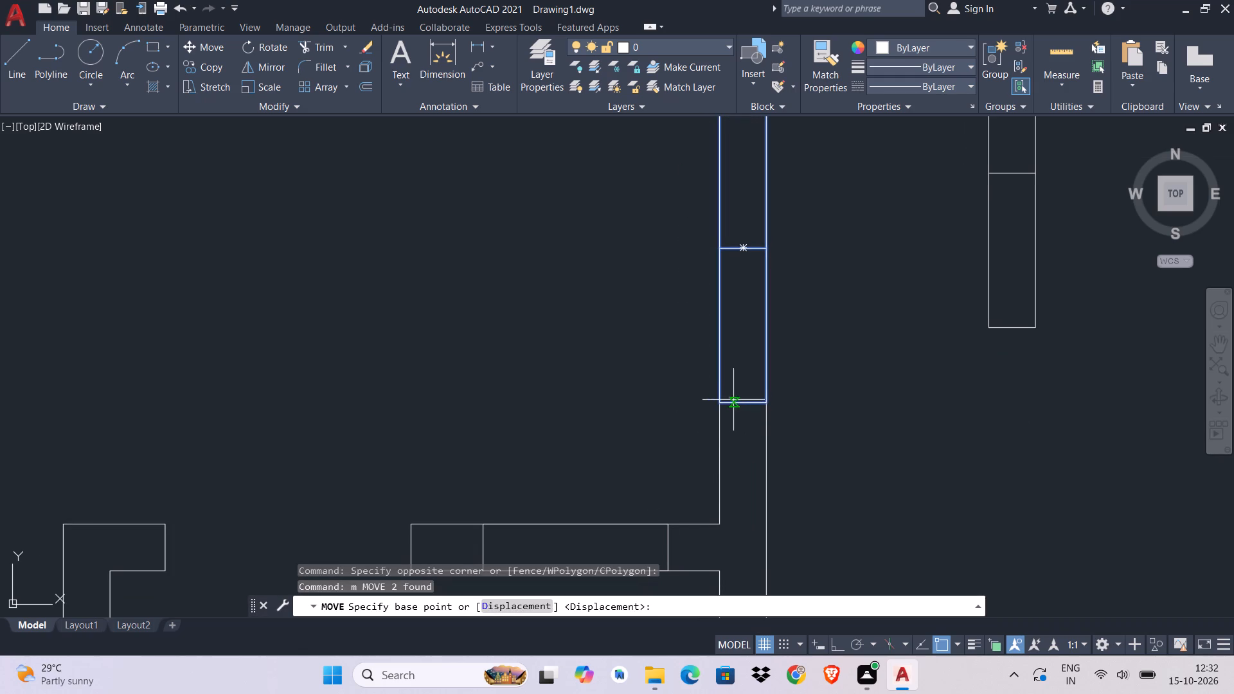
pyautogui.click(719, 408)
pyautogui.scroll(-2, 719, 408)
pyautogui.moveTo(719, 408); pyautogui.dragTo(719, 435, button='middle')
pyautogui.scroll(-1, 719, 434)
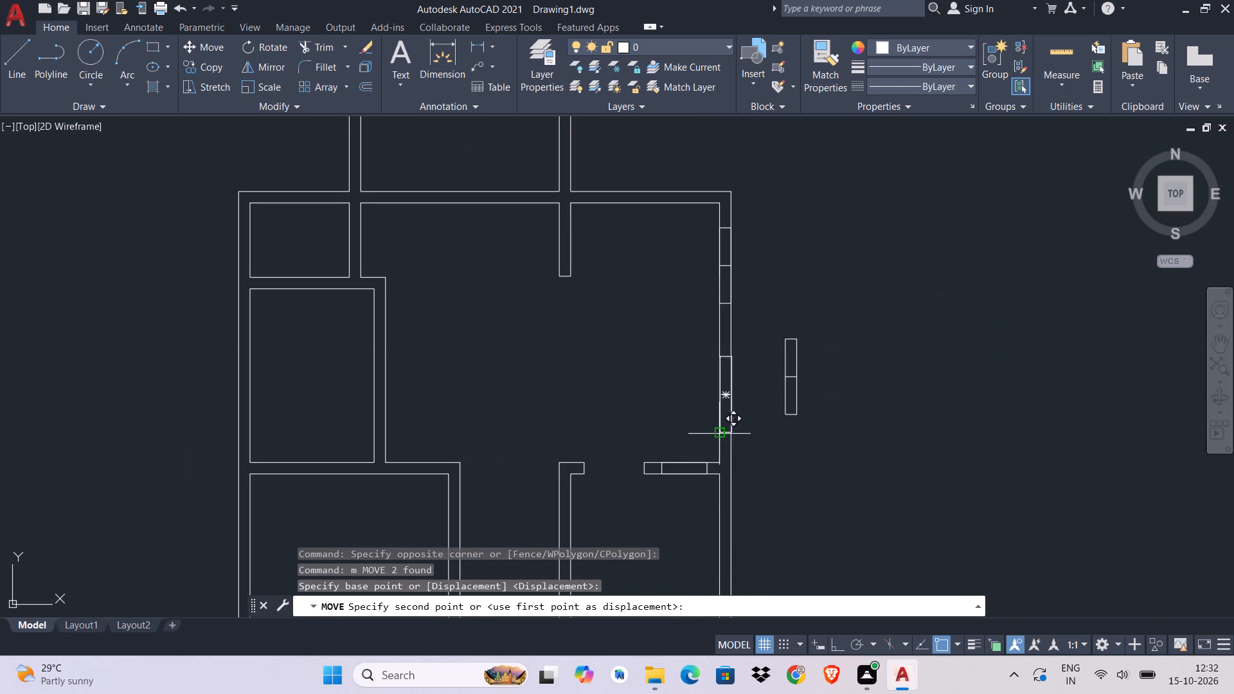
pyautogui.click(720, 422)
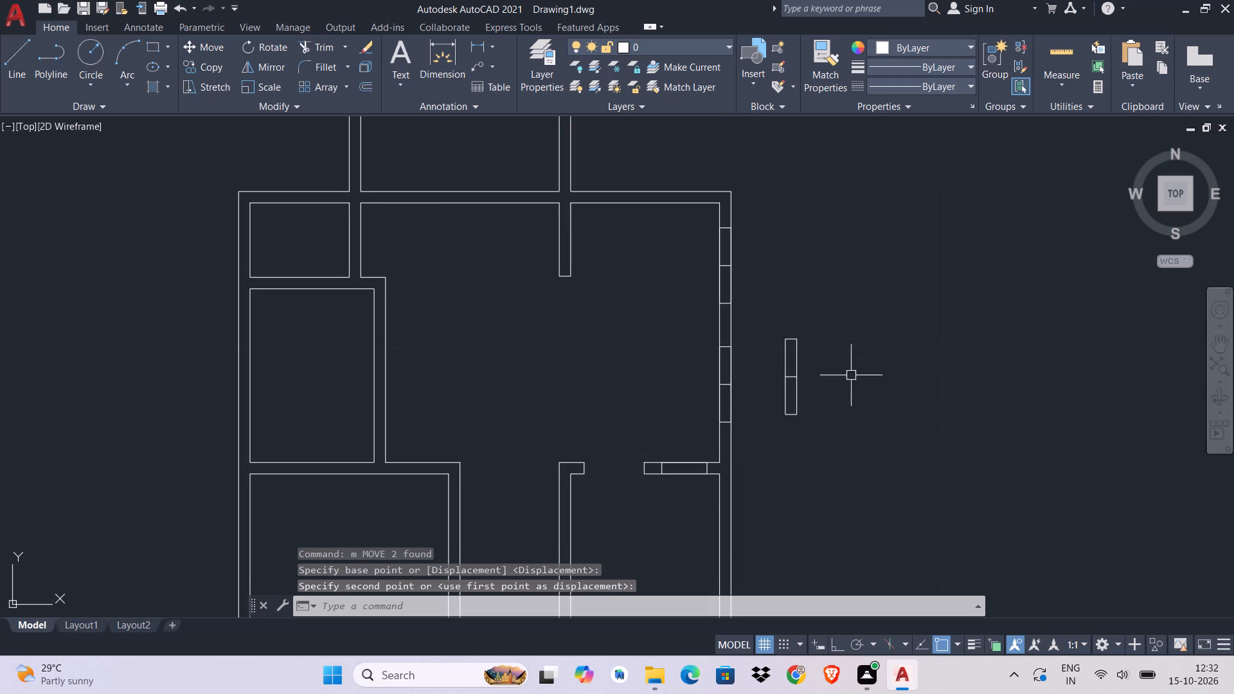
pyautogui.press('Escape')
pyautogui.press('Escape')
pyautogui.press('Escape')
# Delete the original divided vertical rectangle outside the right exterior wall.
pyautogui.click(830, 315)
pyautogui.click(776, 473)
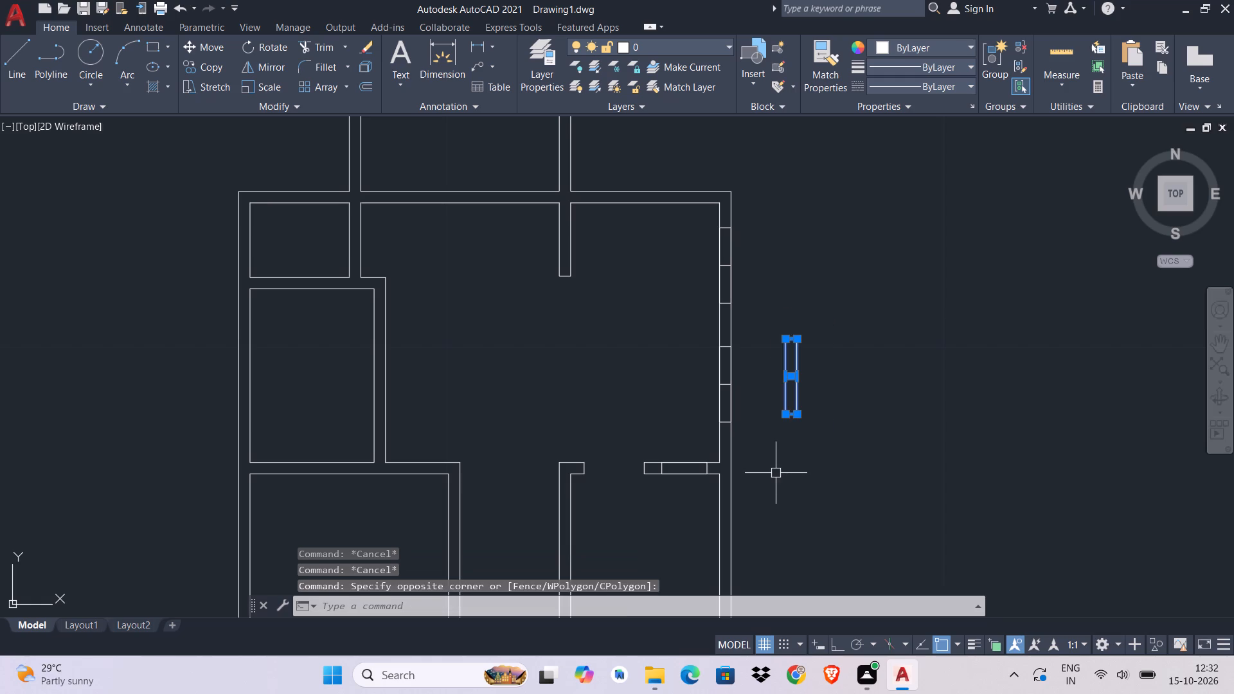
pyautogui.press('Delete')
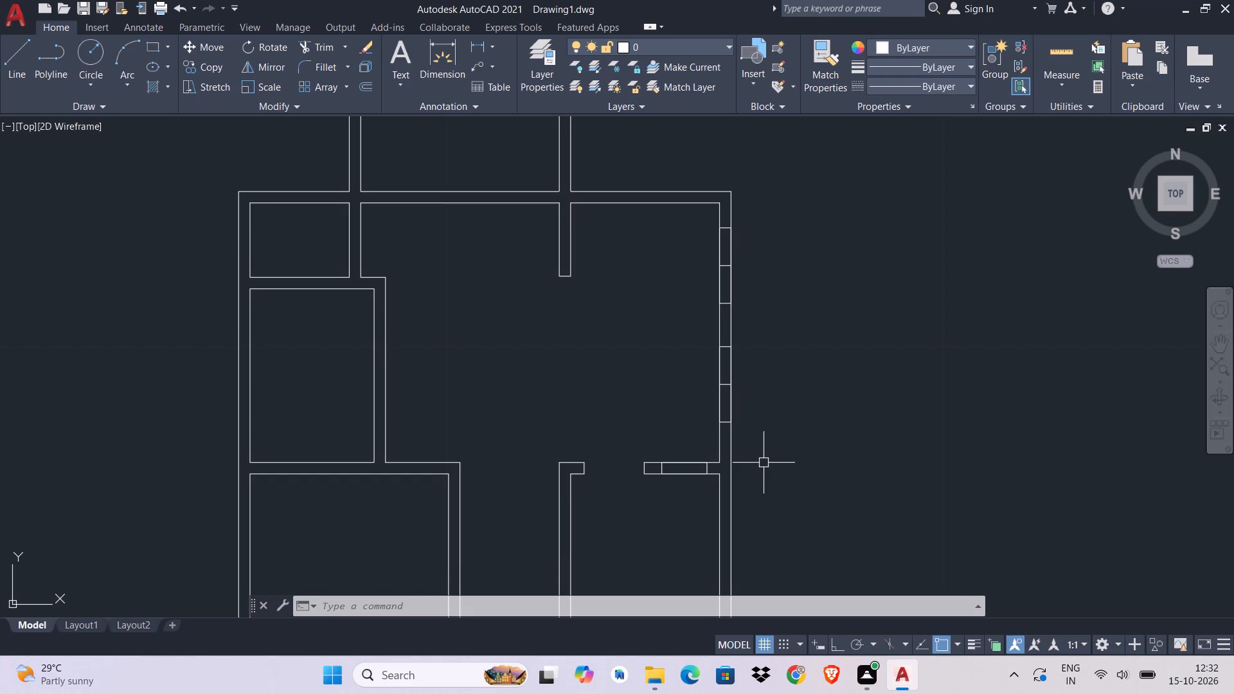
# Copy the undivided horizontal rectangle from the interior wall to the empty space outside the left exterior wall, beside the upper-left room.
pyautogui.scroll(-2, 763, 463)
pyautogui.moveTo(763, 463); pyautogui.dragTo(745, 351, button='middle')
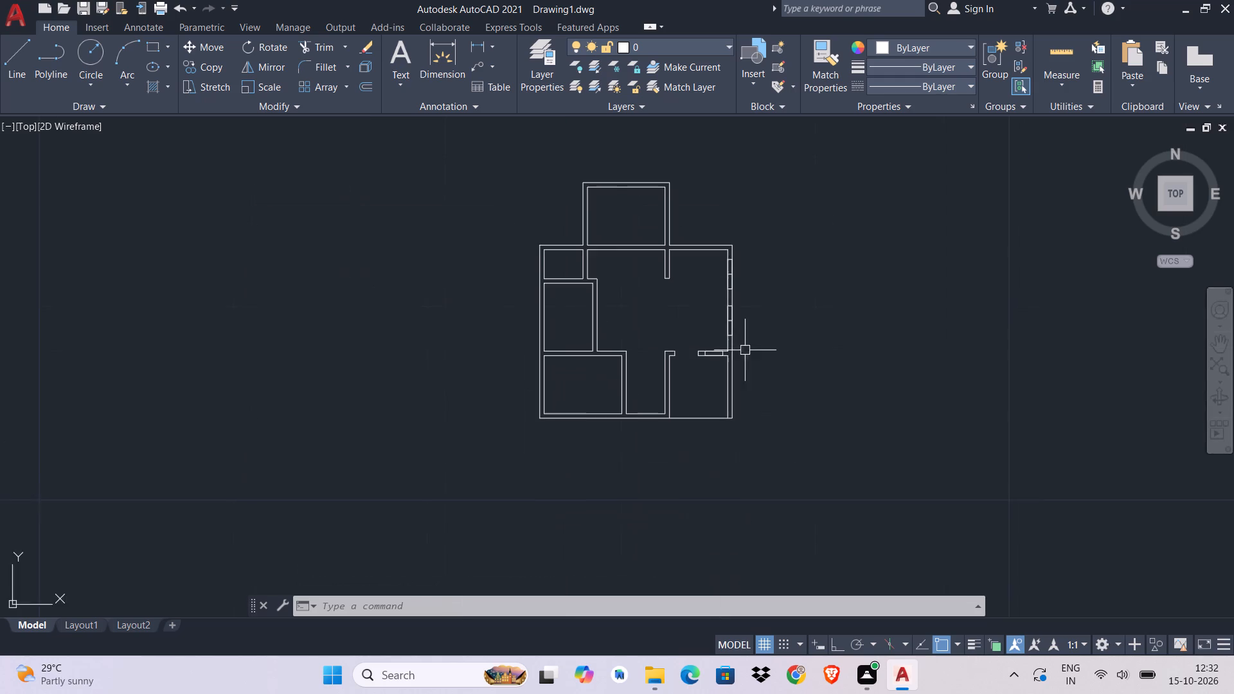
pyautogui.scroll(5, 740, 351)
pyautogui.click(643, 392)
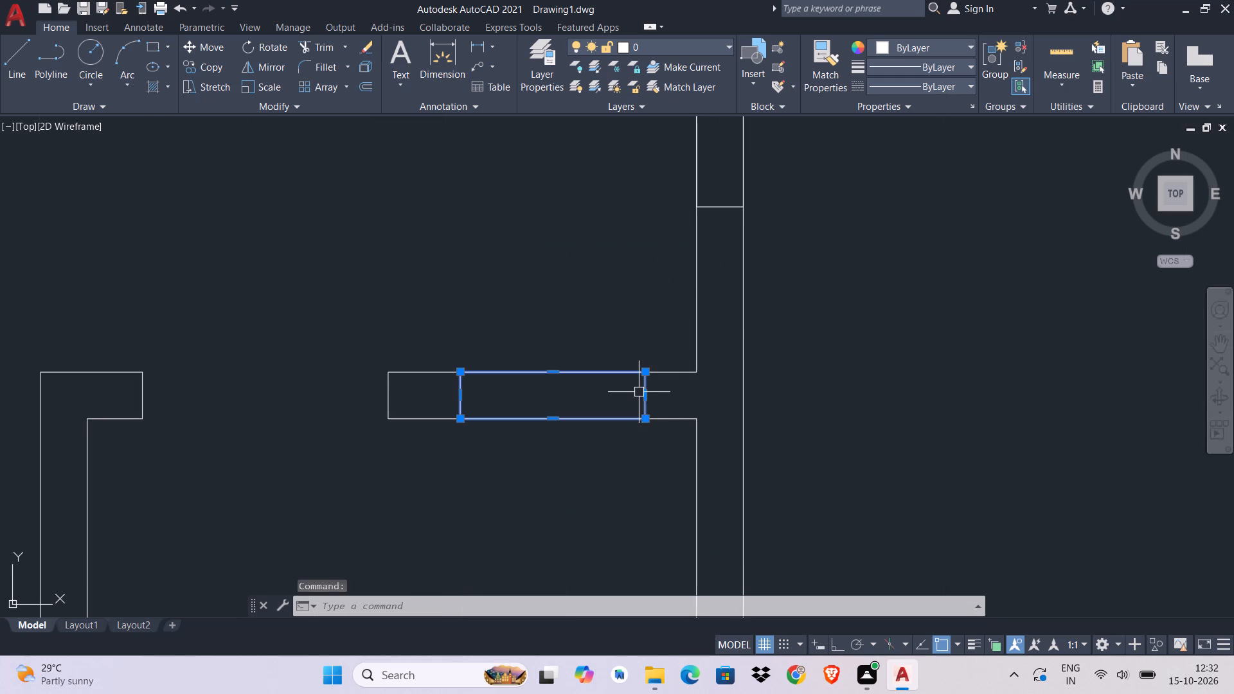
pyautogui.write('co')
pyautogui.press('space')
pyautogui.click(659, 415)
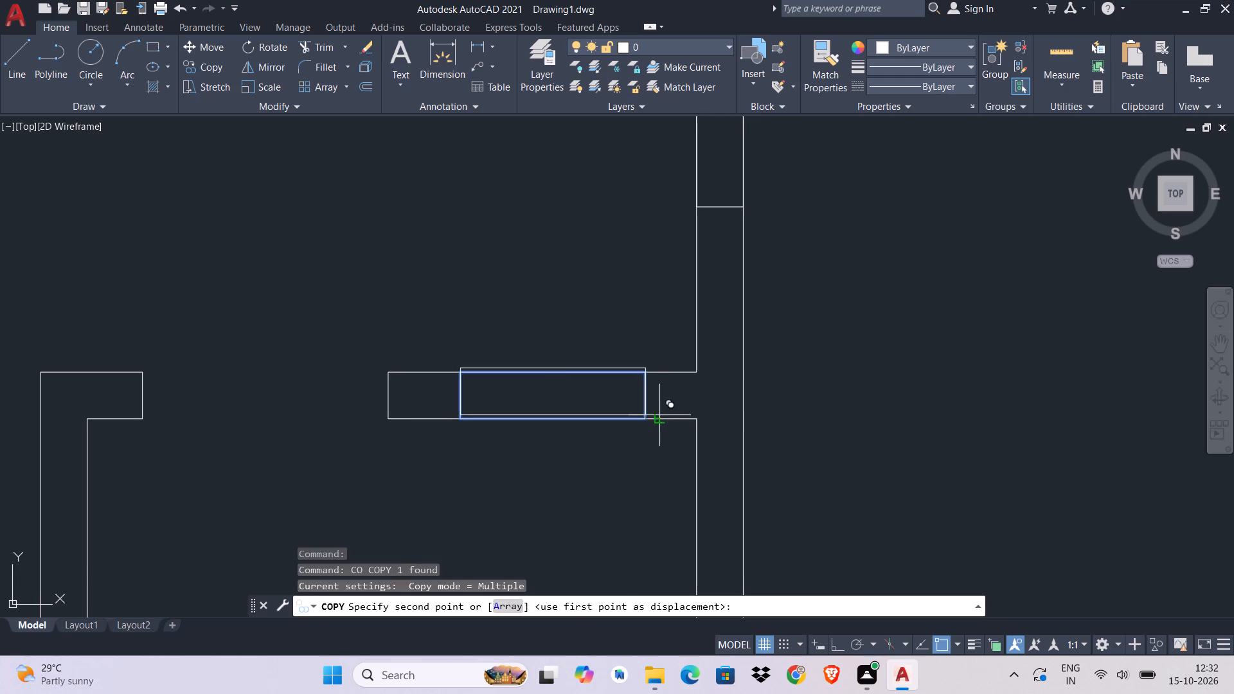
pyautogui.scroll(1, 659, 417)
pyautogui.scroll(-2, 659, 417)
pyautogui.moveTo(659, 417); pyautogui.dragTo(1066, 572, button='middle')
pyautogui.scroll(-2, 1078, 544)
pyautogui.scroll(1, 1078, 544)
pyautogui.scroll(-1, 1078, 543)
pyautogui.scroll(1, 1078, 541)
pyautogui.moveTo(654, 338); pyautogui.dragTo(715, 450, button='middle')
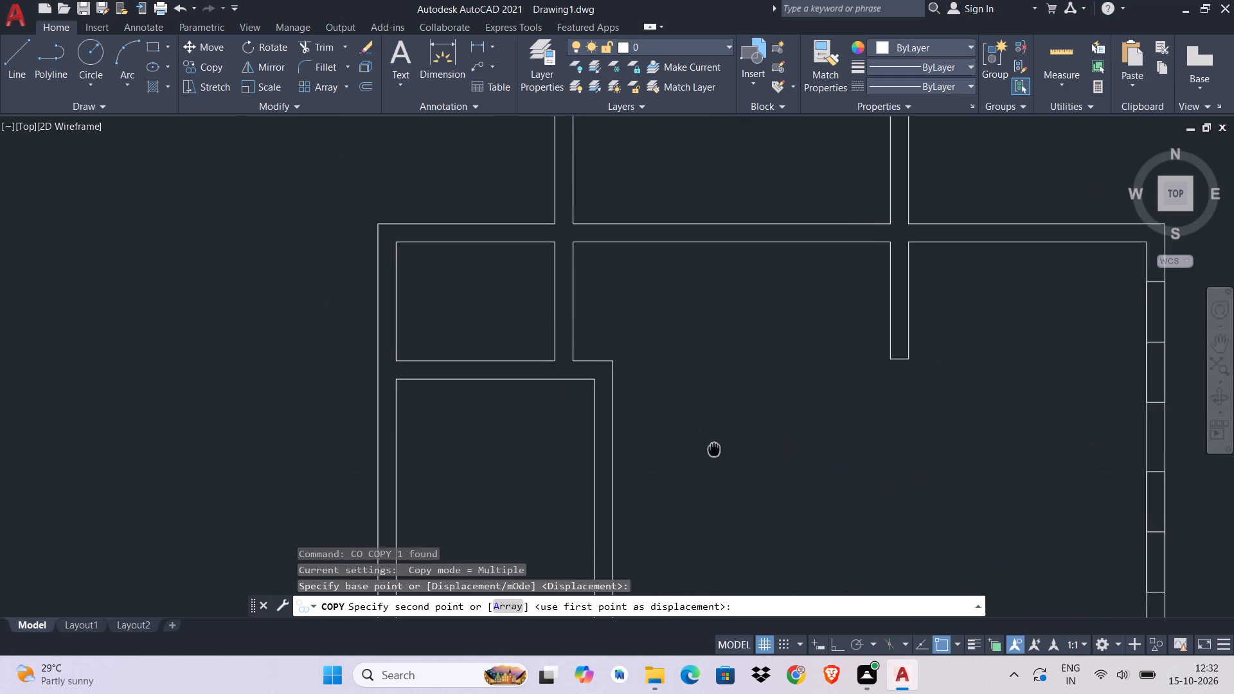
pyautogui.moveTo(715, 450); pyautogui.dragTo(723, 467, button='middle')
pyautogui.click(280, 340)
pyautogui.press('Escape')
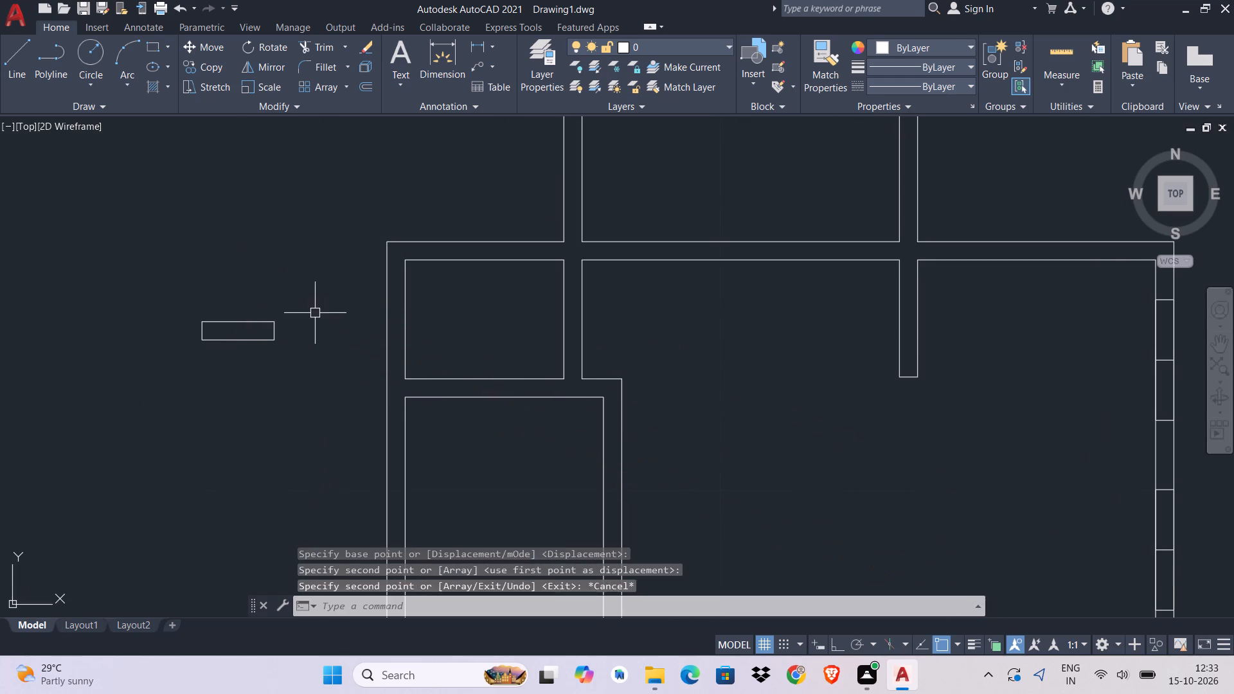
pyautogui.press('Escape')
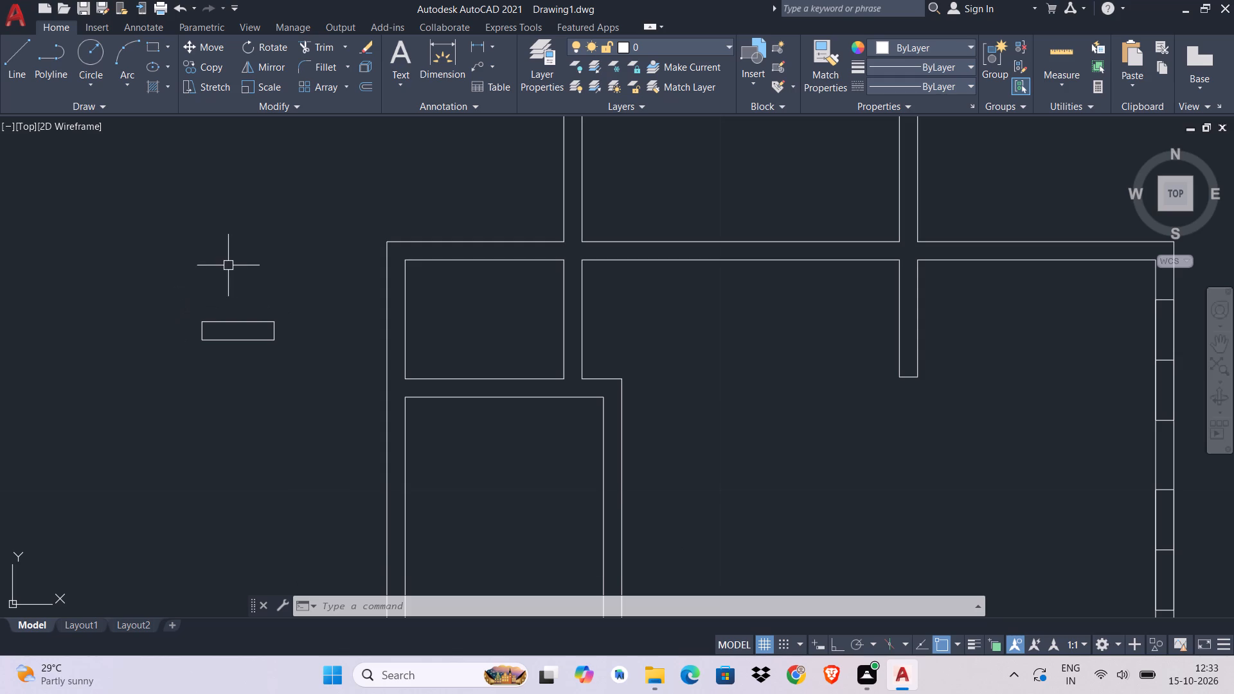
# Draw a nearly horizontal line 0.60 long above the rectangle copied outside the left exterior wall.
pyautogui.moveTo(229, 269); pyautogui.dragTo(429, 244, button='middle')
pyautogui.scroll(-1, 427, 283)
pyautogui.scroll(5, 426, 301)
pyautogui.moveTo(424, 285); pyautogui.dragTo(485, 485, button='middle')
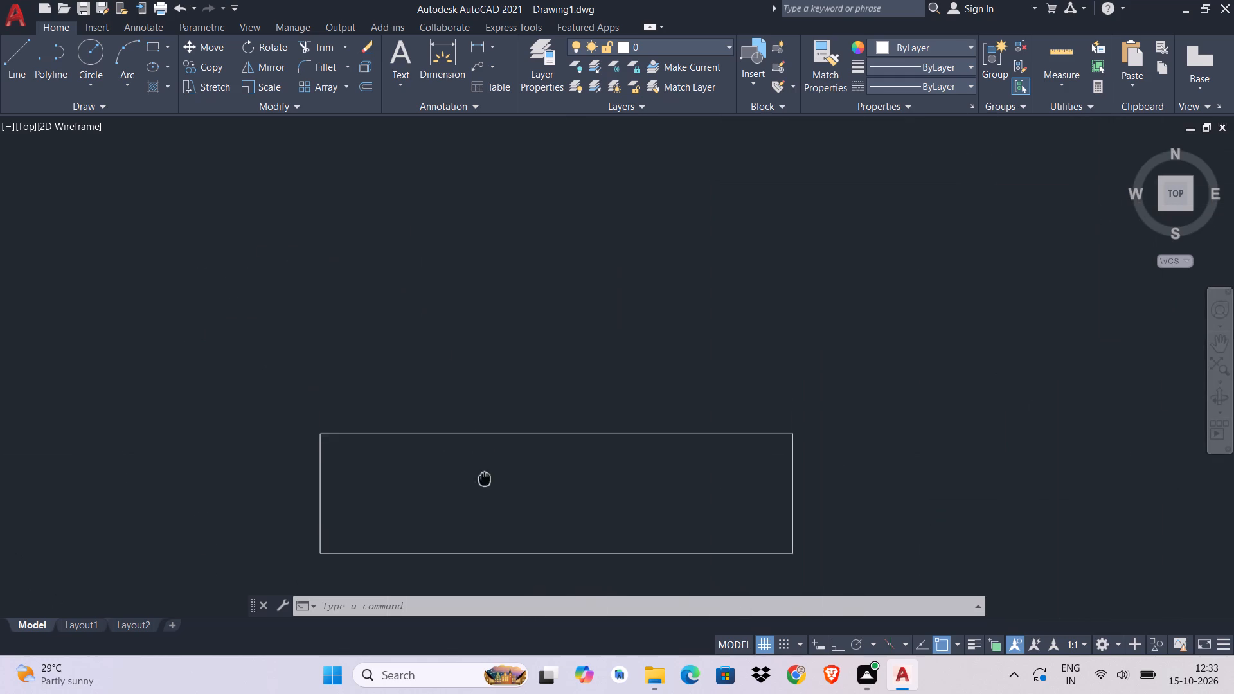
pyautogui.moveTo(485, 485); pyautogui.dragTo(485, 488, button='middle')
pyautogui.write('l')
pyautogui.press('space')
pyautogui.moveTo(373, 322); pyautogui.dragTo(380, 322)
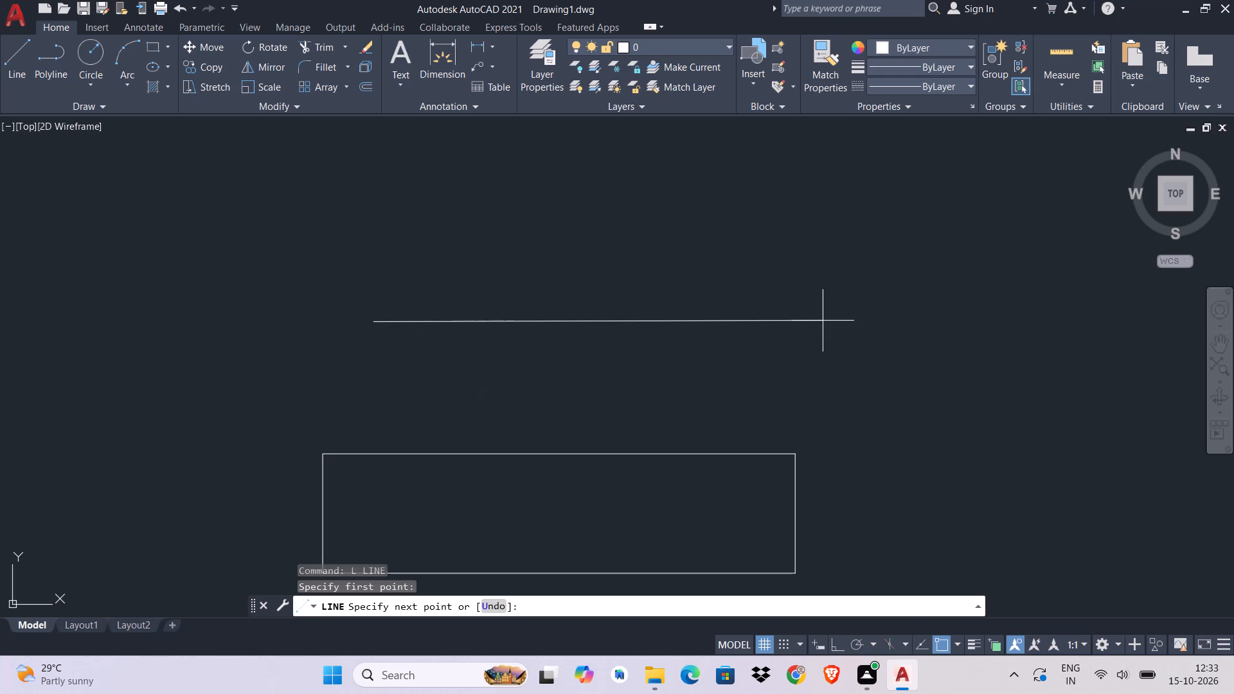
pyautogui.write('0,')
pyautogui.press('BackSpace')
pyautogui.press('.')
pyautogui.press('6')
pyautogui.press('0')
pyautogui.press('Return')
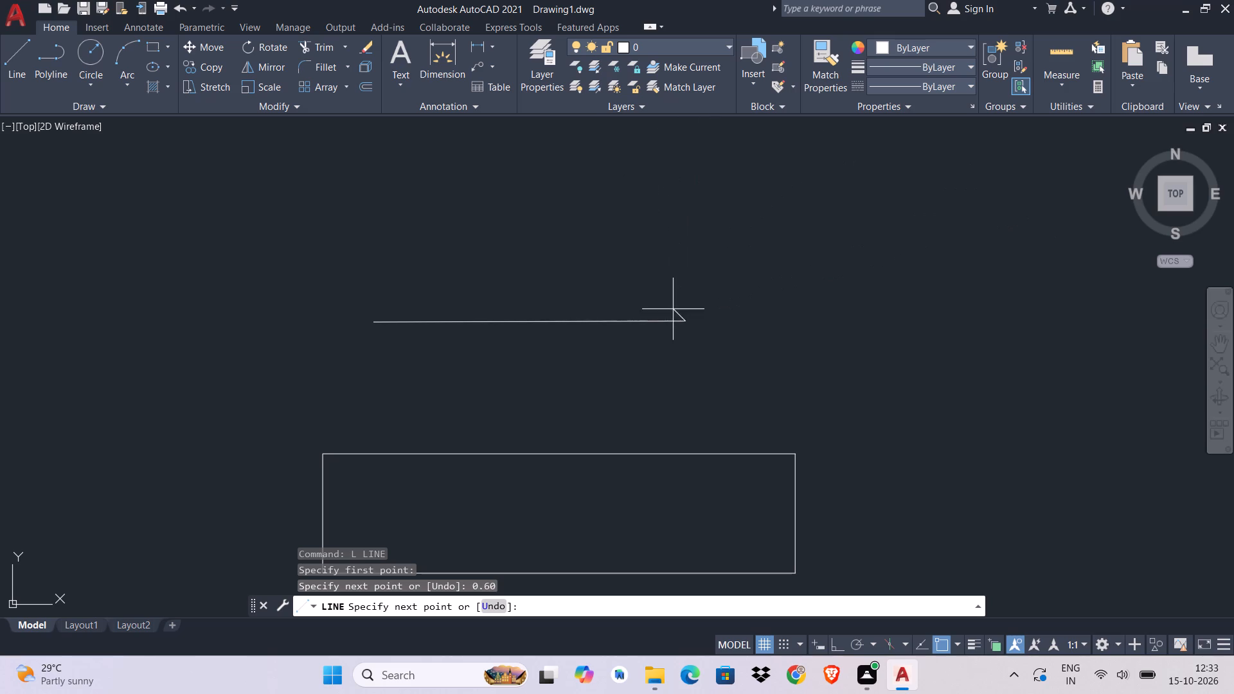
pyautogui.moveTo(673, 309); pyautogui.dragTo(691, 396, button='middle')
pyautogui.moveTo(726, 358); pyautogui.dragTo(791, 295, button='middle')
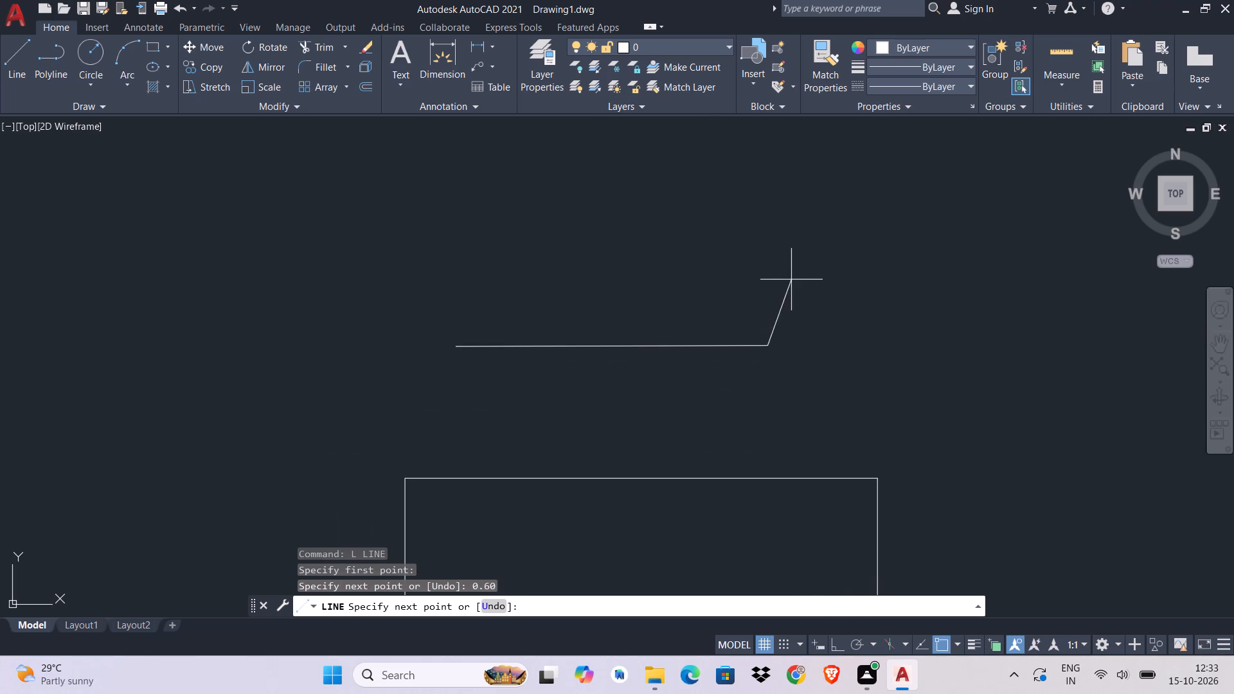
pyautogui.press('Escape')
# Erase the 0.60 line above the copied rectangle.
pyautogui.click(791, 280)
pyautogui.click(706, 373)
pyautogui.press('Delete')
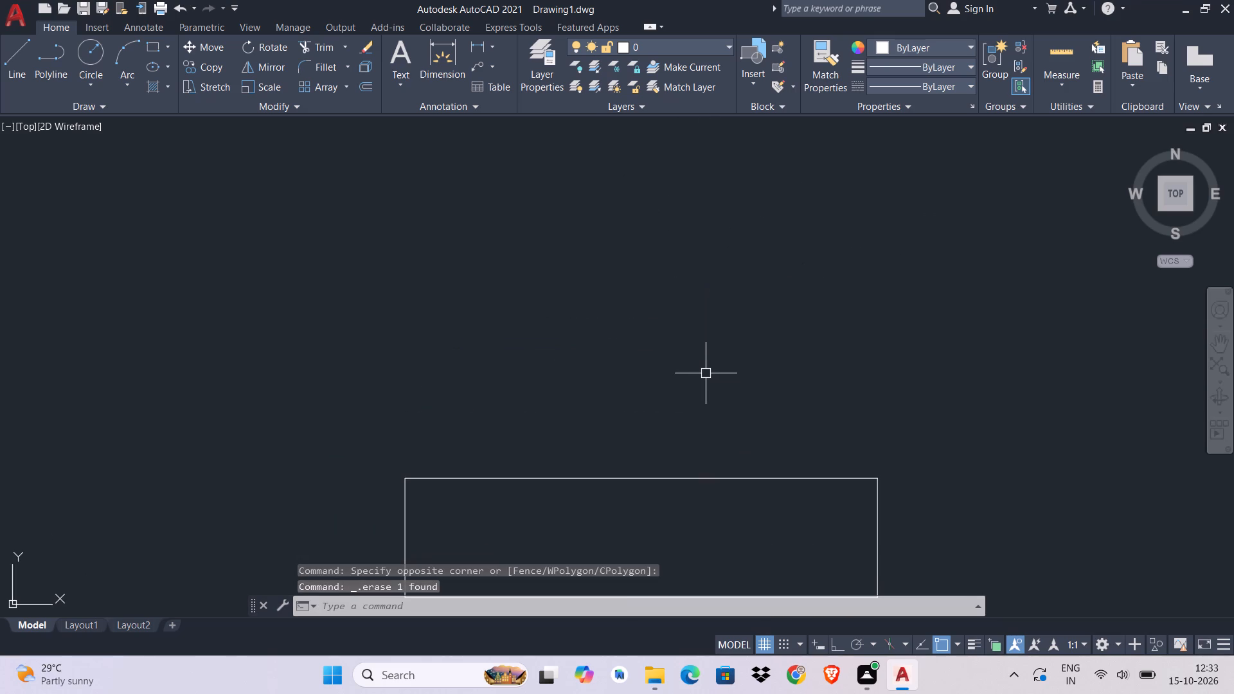
# With Ortho on, draw a closed horizontal rectangle 0.60 long and 0.23 high from lines above the copied rectangle.
pyautogui.hotkey('ctrl', 'l')
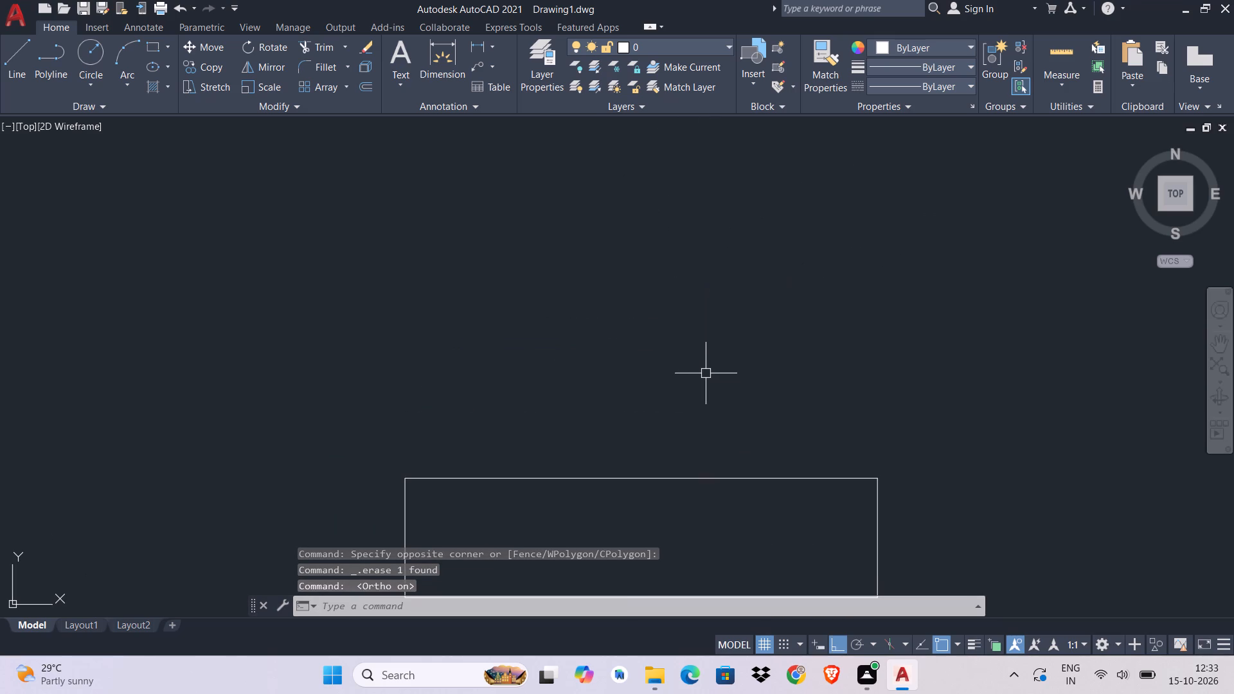
pyautogui.write('l')
pyautogui.press('space')
pyautogui.click(547, 355)
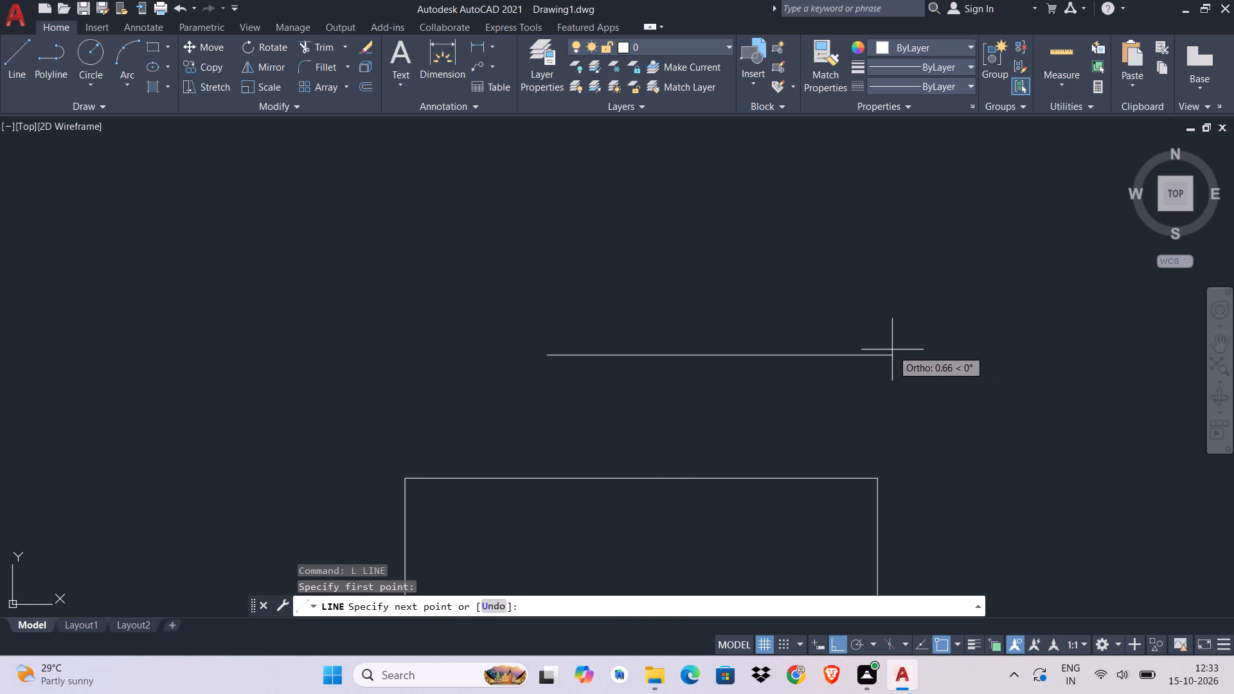
pyautogui.write('0.')
pyautogui.write('60')
pyautogui.press('Return')
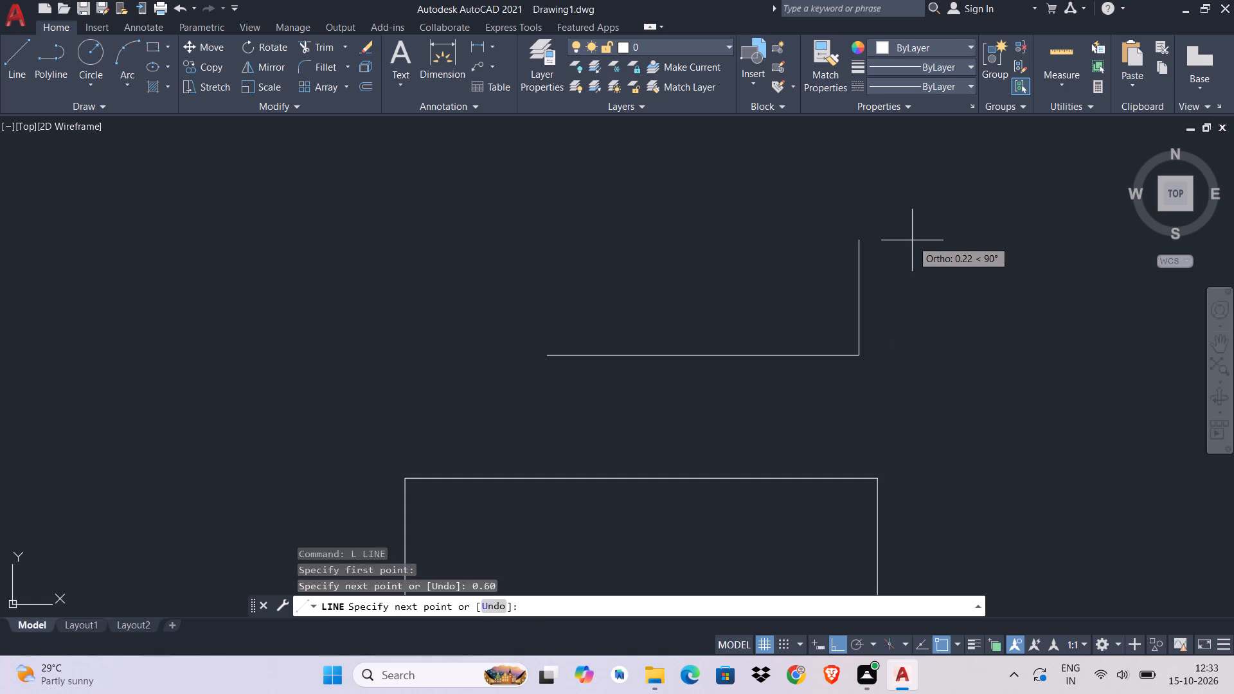
pyautogui.write('0.2')
pyautogui.press('3')
pyautogui.press('Return')
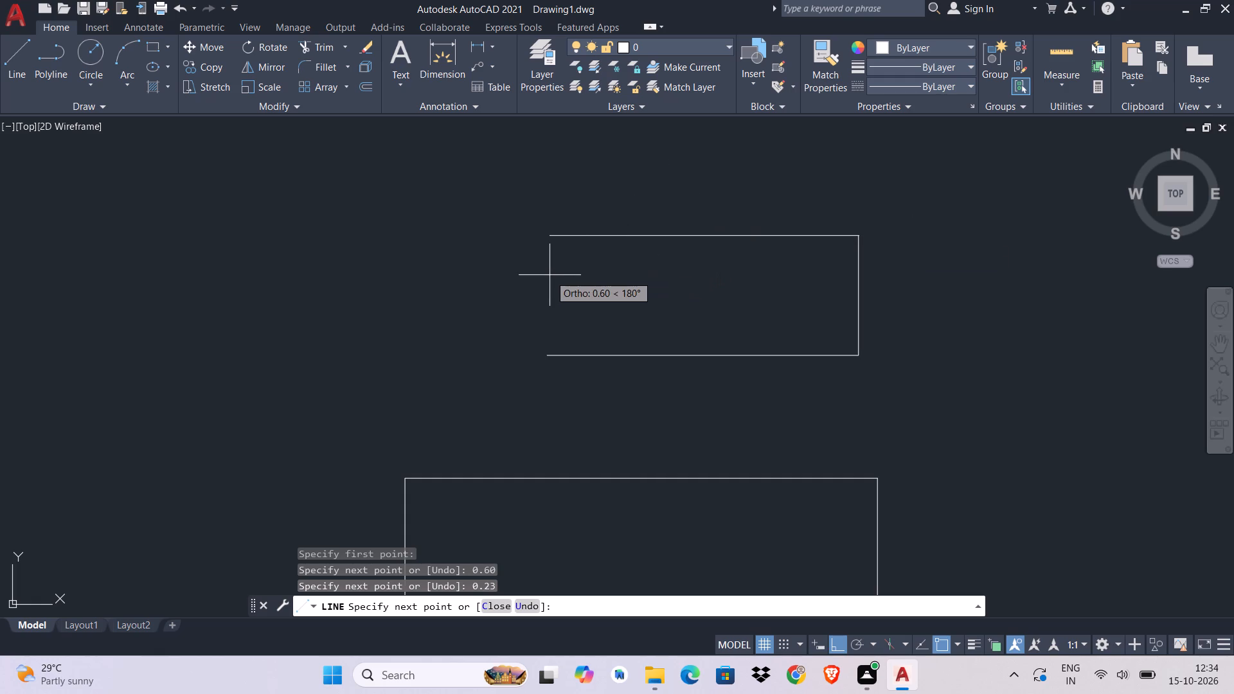
pyautogui.write('0.')
pyautogui.write('60')
pyautogui.press('Return')
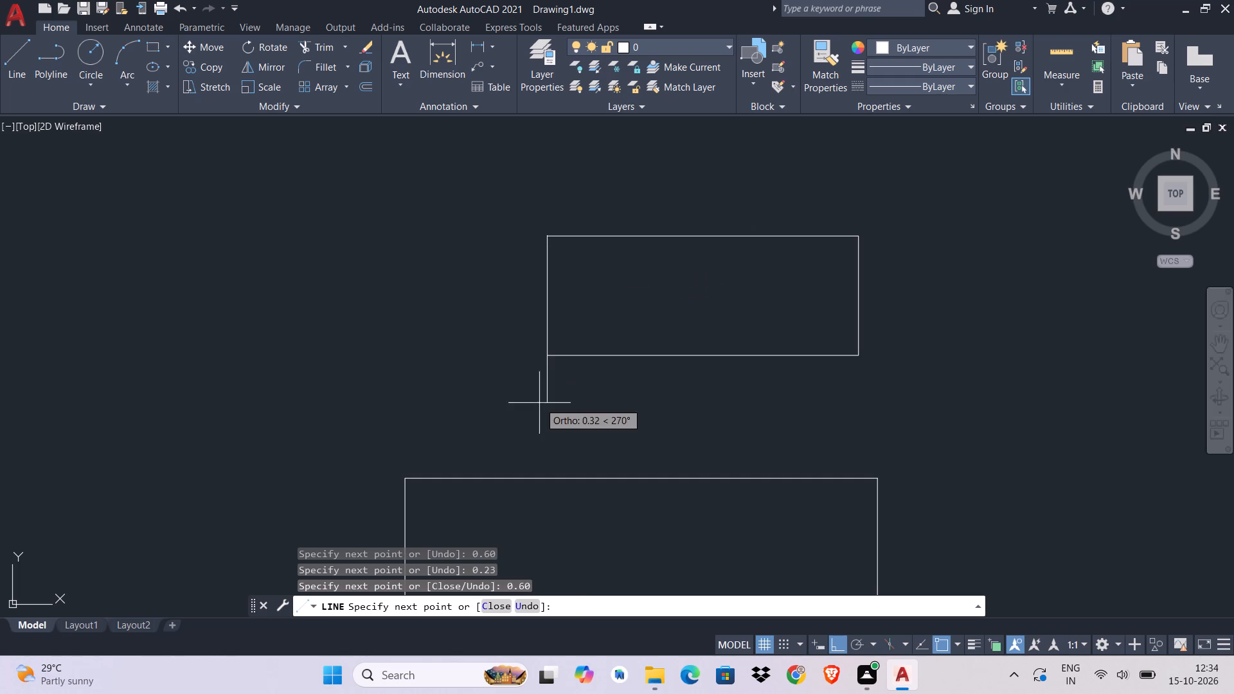
pyautogui.click(550, 357)
pyautogui.press('Escape')
pyautogui.press('Escape')
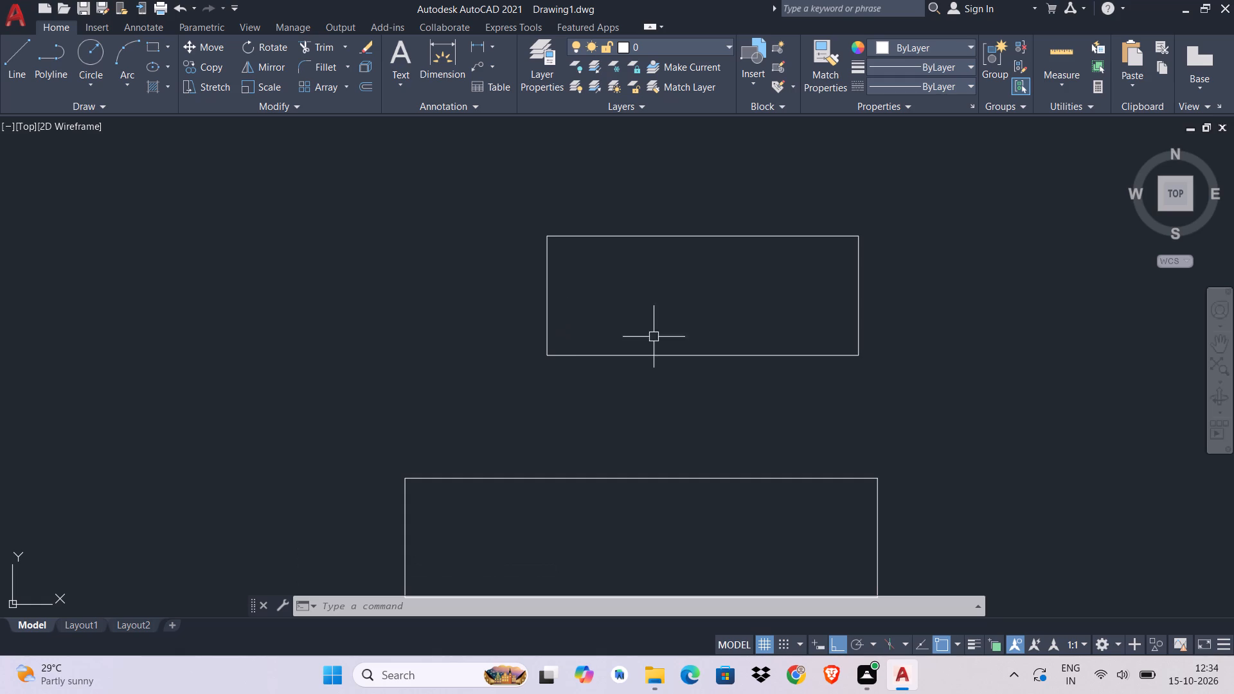
# Check the length of the copied rectangle's upper edge with a temporary dimension between its corners, without placing it.
pyautogui.scroll(-3, 800, 375)
pyautogui.moveTo(800, 376); pyautogui.dragTo(729, 310, button='middle')
pyautogui.scroll(3, 710, 332)
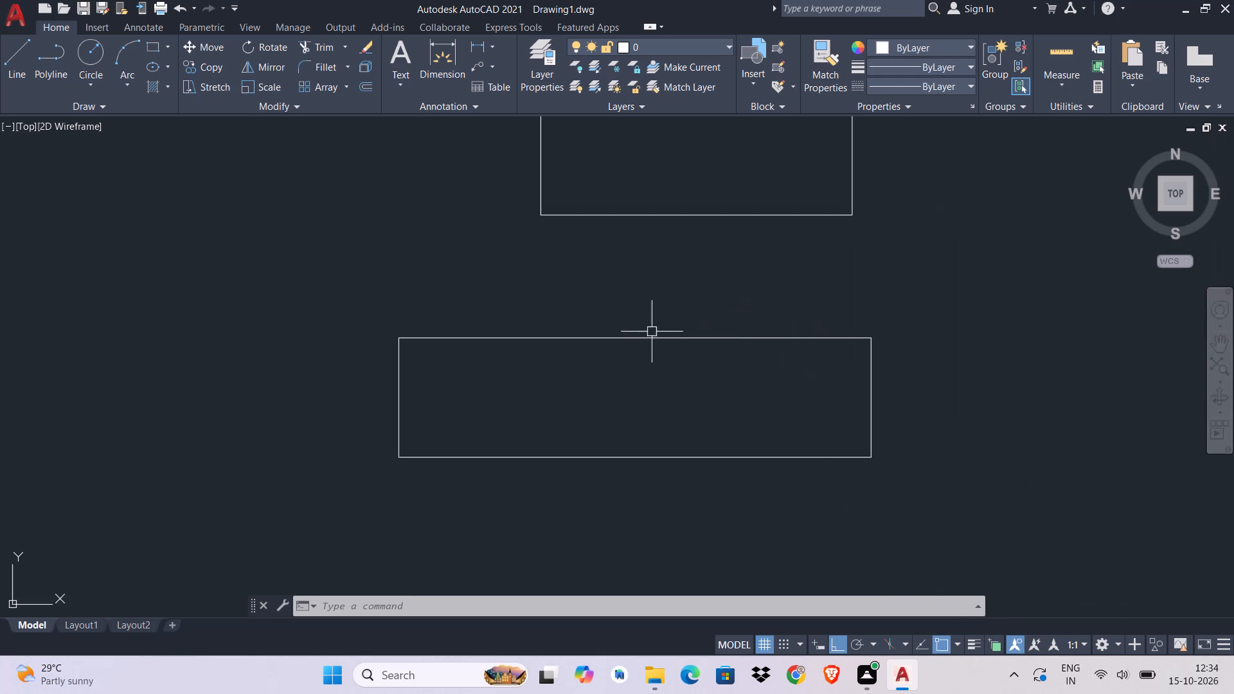
pyautogui.write('dim')
pyautogui.press('space')
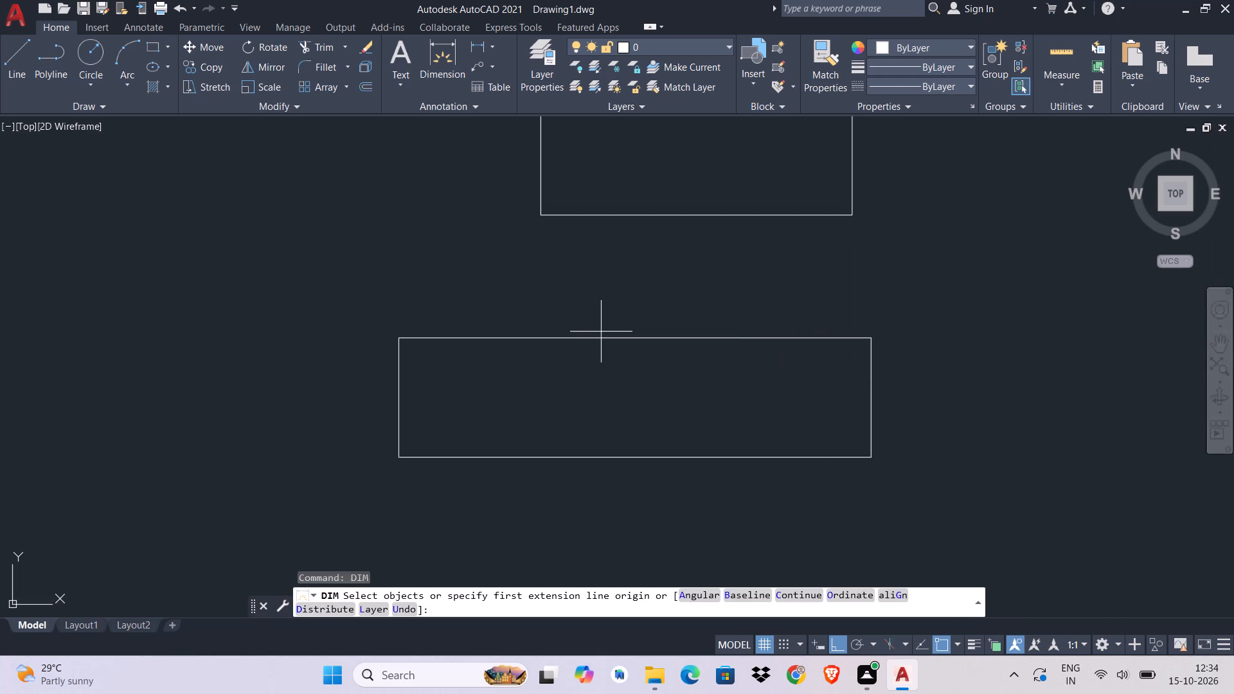
pyautogui.click(876, 337)
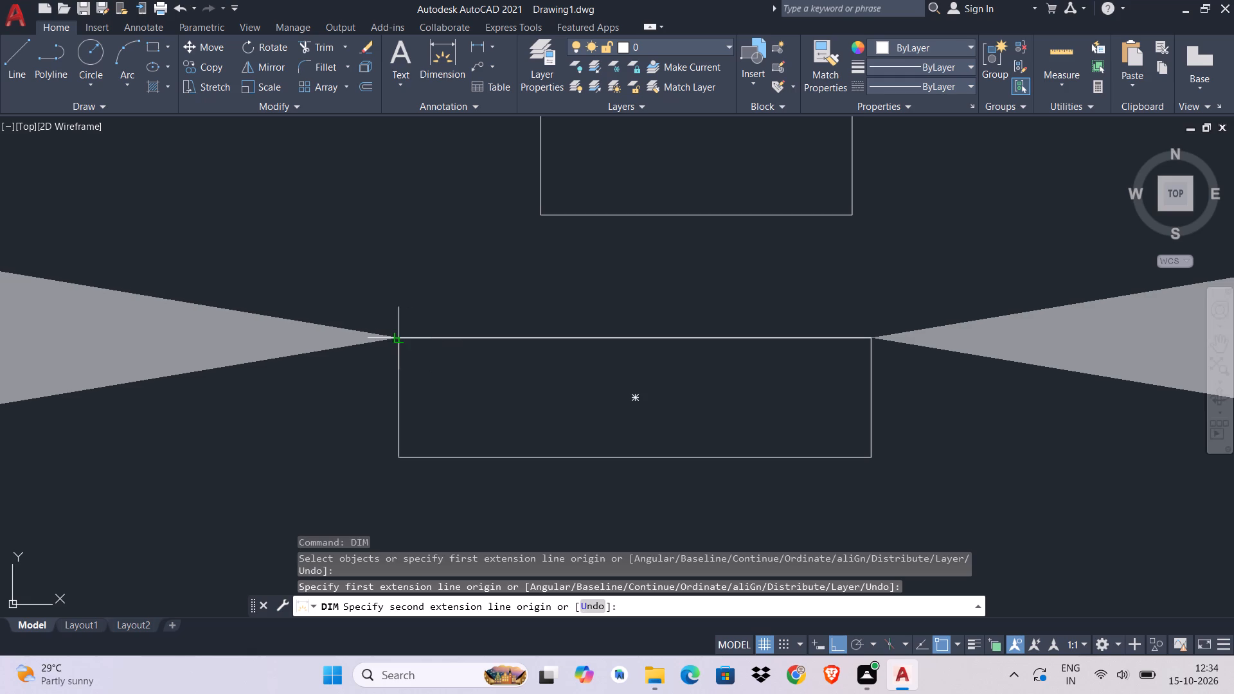
pyautogui.click(392, 338)
pyautogui.scroll(-9, 398, 355)
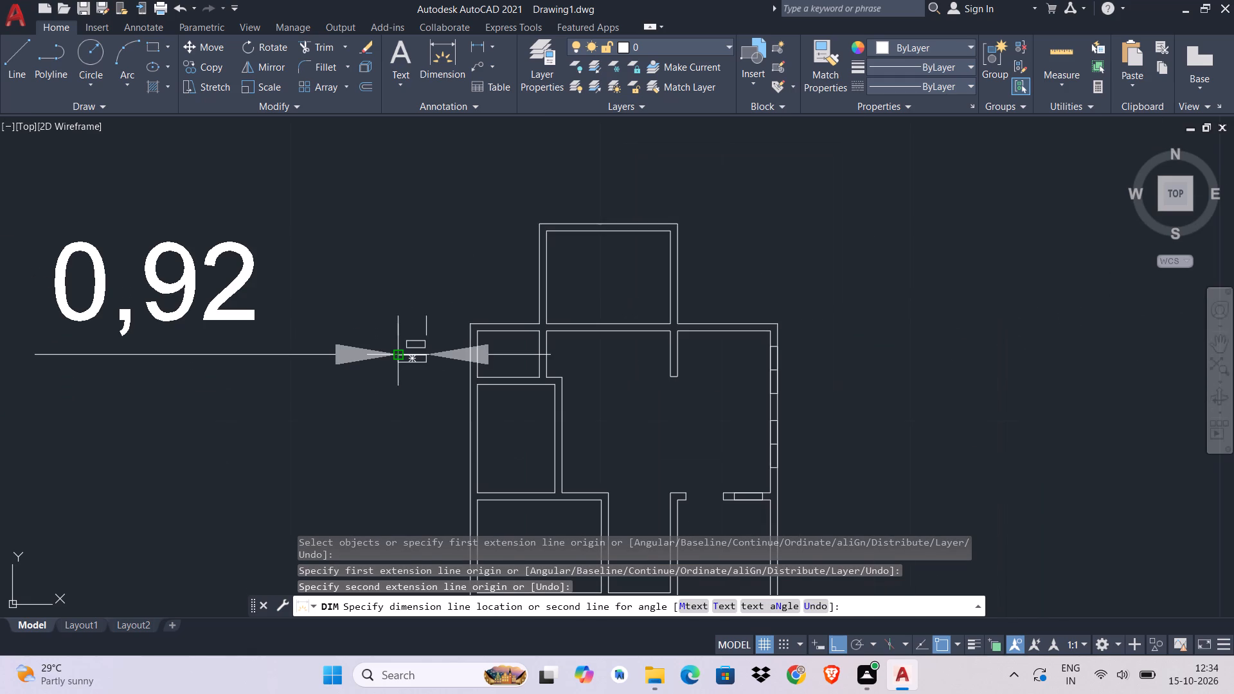
pyautogui.press('Escape')
pyautogui.press('Escape')
pyautogui.press('Escape')
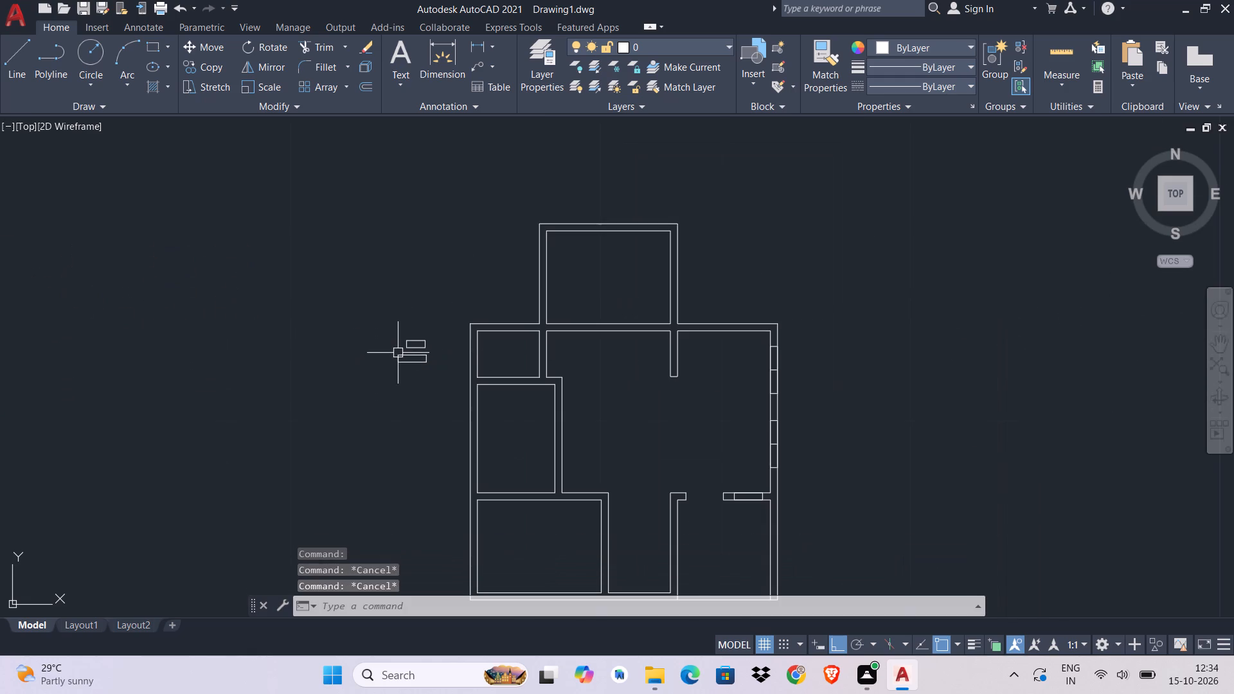
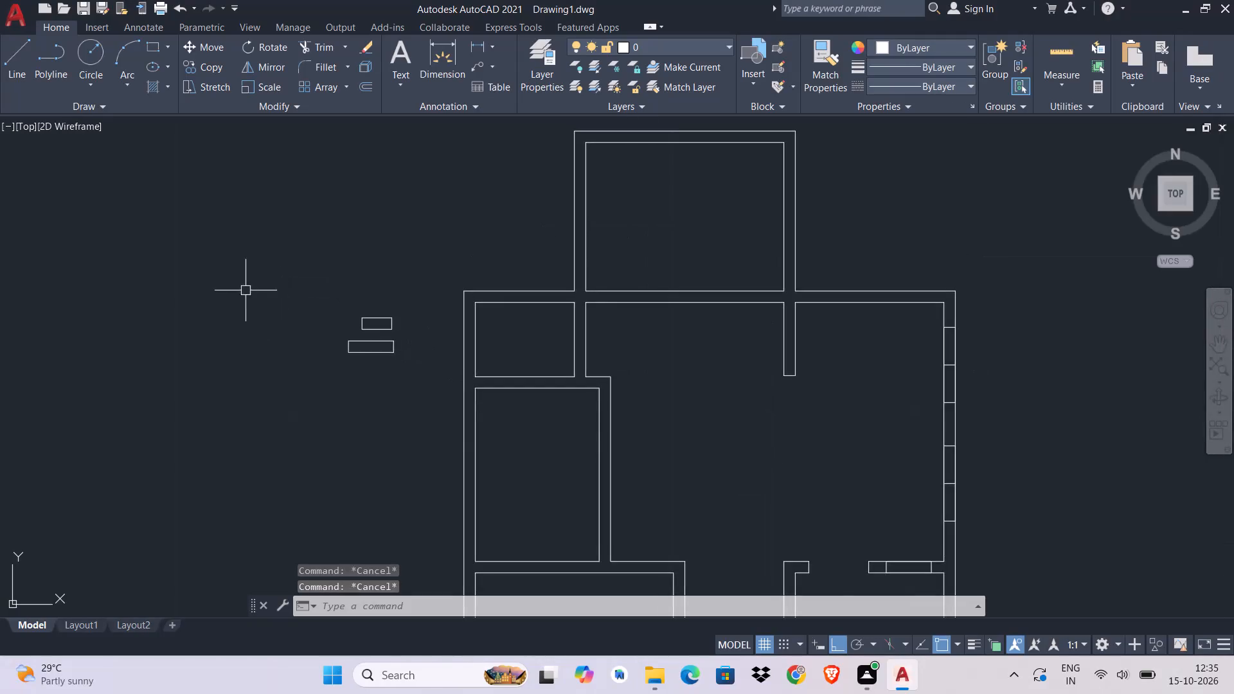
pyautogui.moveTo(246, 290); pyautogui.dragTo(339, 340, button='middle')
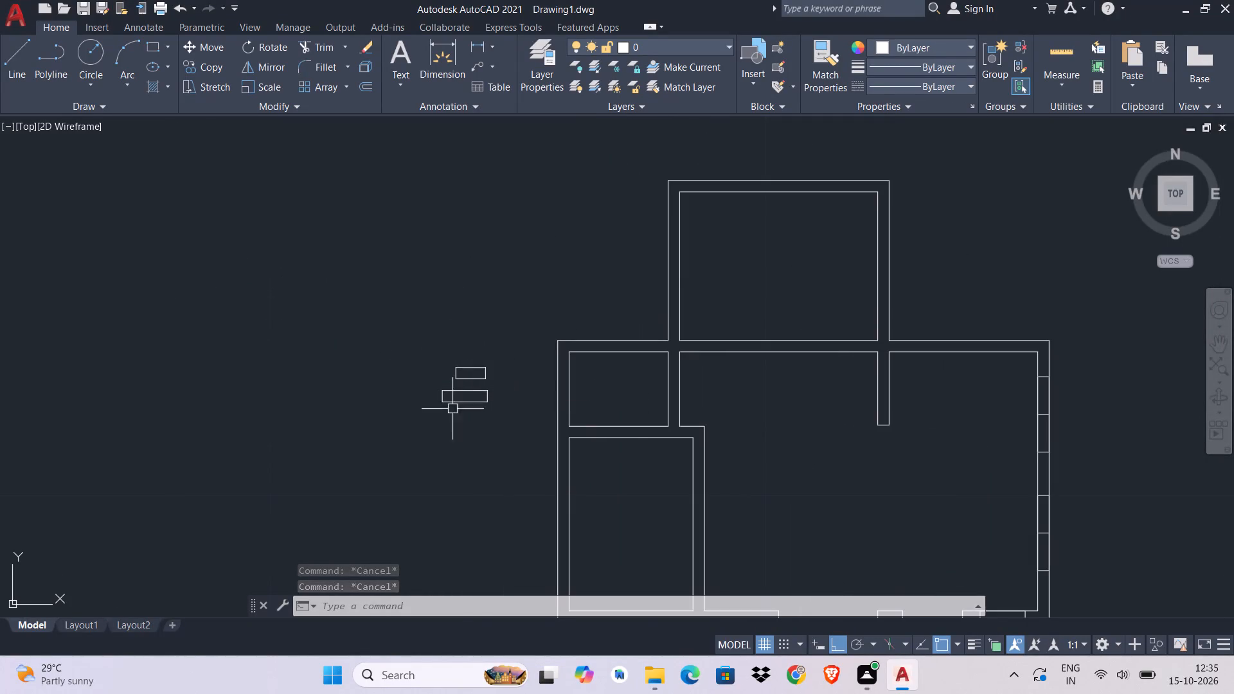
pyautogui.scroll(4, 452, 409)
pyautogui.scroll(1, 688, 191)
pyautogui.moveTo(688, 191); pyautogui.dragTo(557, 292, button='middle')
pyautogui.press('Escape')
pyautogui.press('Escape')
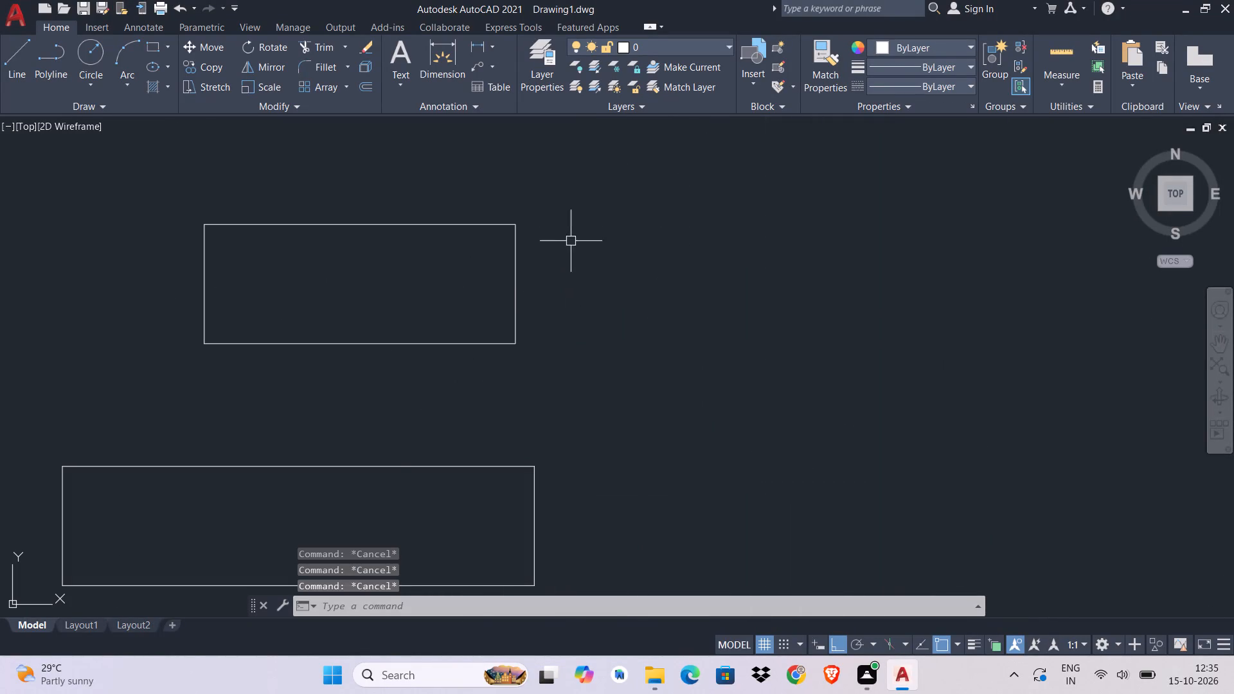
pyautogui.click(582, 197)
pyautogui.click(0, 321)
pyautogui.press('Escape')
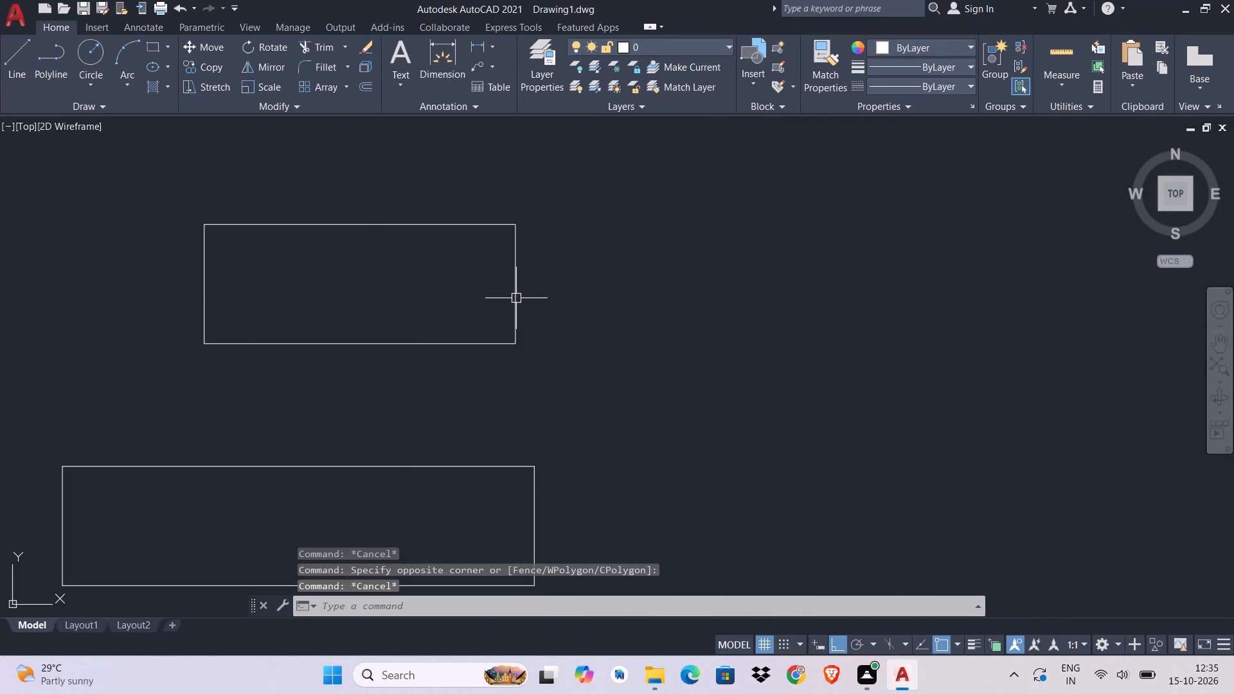
# Join the four lines of the upper, shorter loose rectangle outside the left exterior wall into one polyline.
pyautogui.write('j')
pyautogui.press('space')
pyautogui.click(562, 174)
pyautogui.click(52, 404)
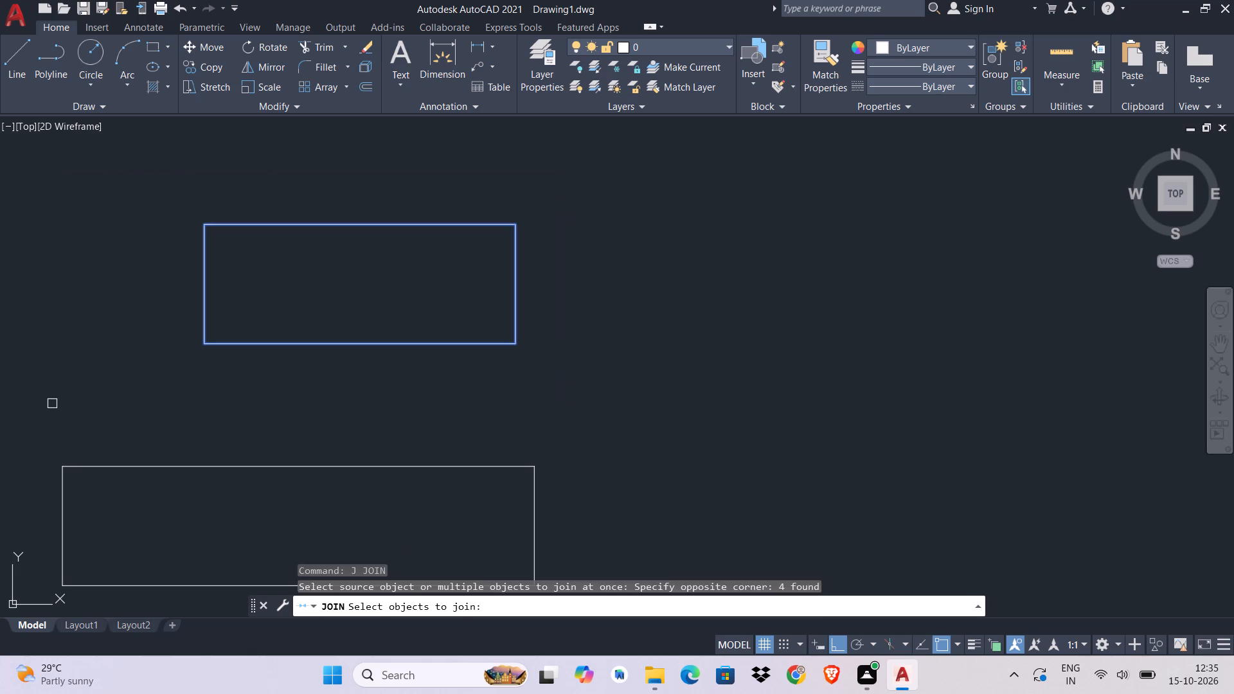
pyautogui.press('Return')
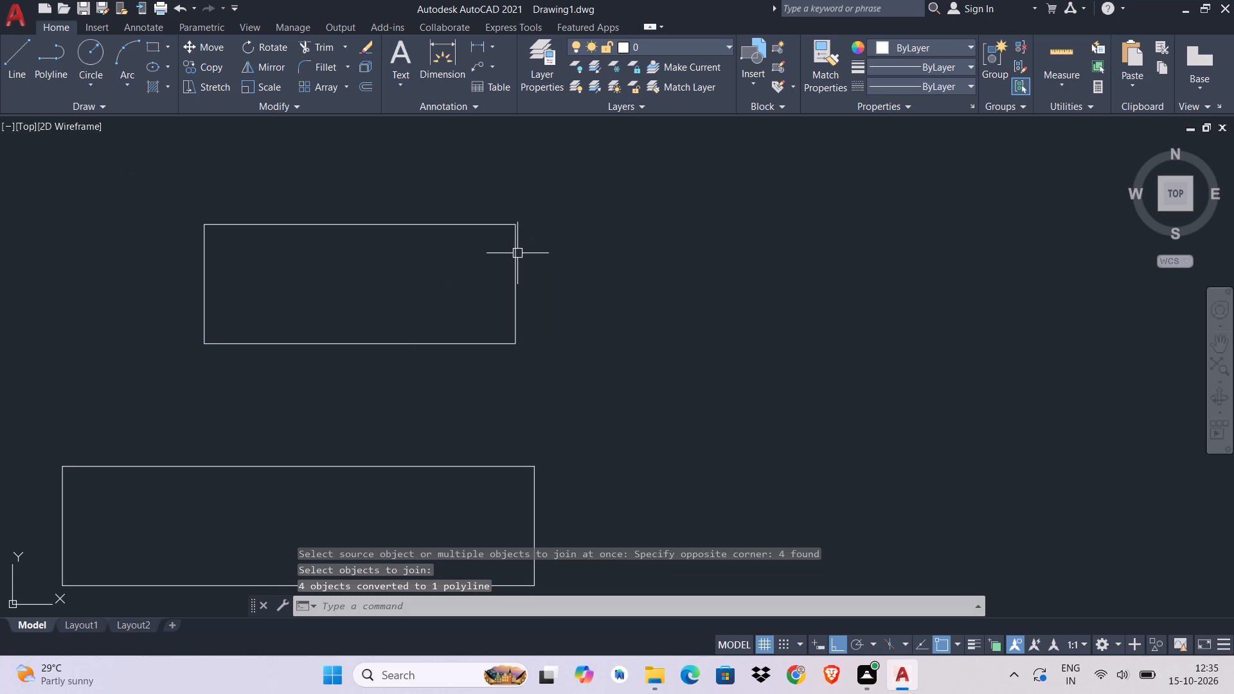
# With Ortho off, copy the joined rectangle by its upper-right corner to just above the building's upper-left exterior corner.
pyautogui.write('co')
pyautogui.press('space')
pyautogui.click(531, 259)
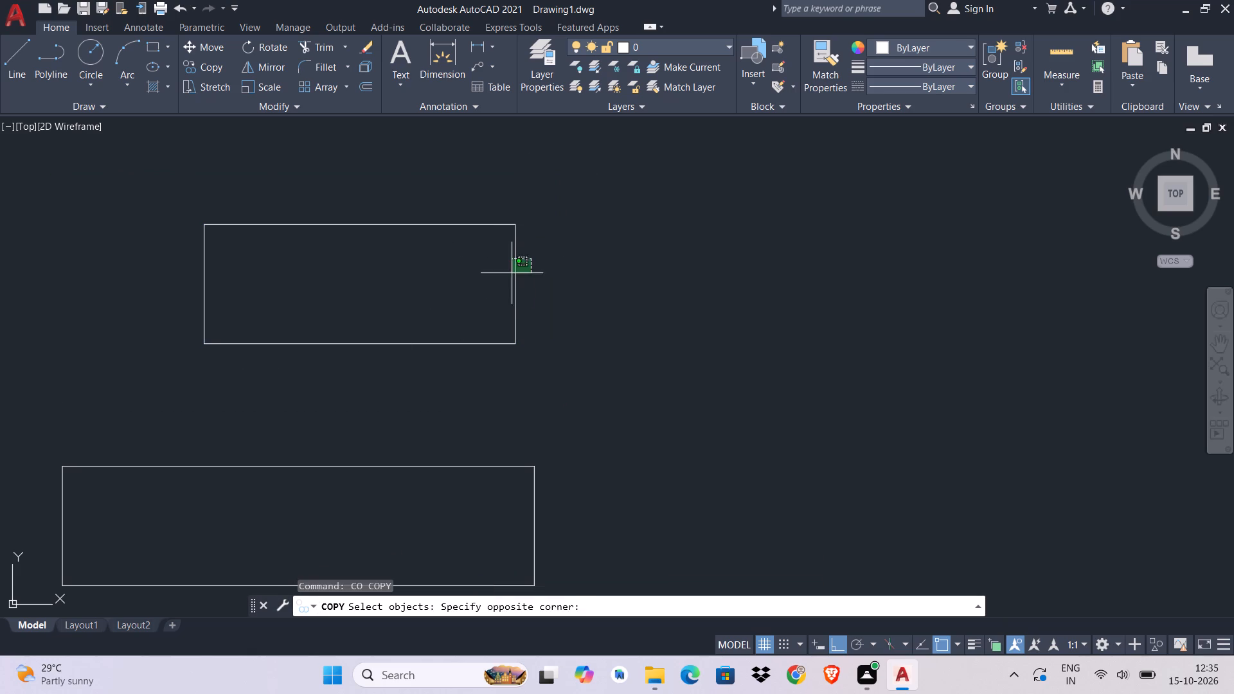
pyautogui.click(462, 308)
pyautogui.press('Return')
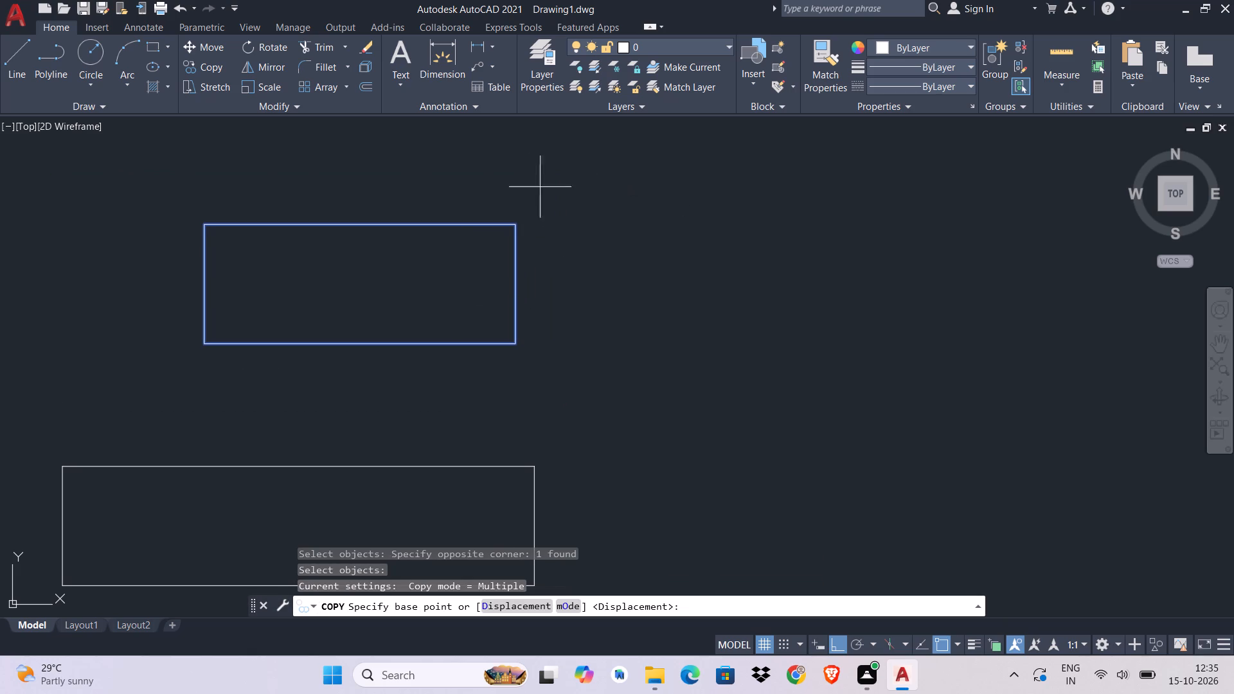
pyautogui.click(514, 221)
pyautogui.scroll(-6, 516, 225)
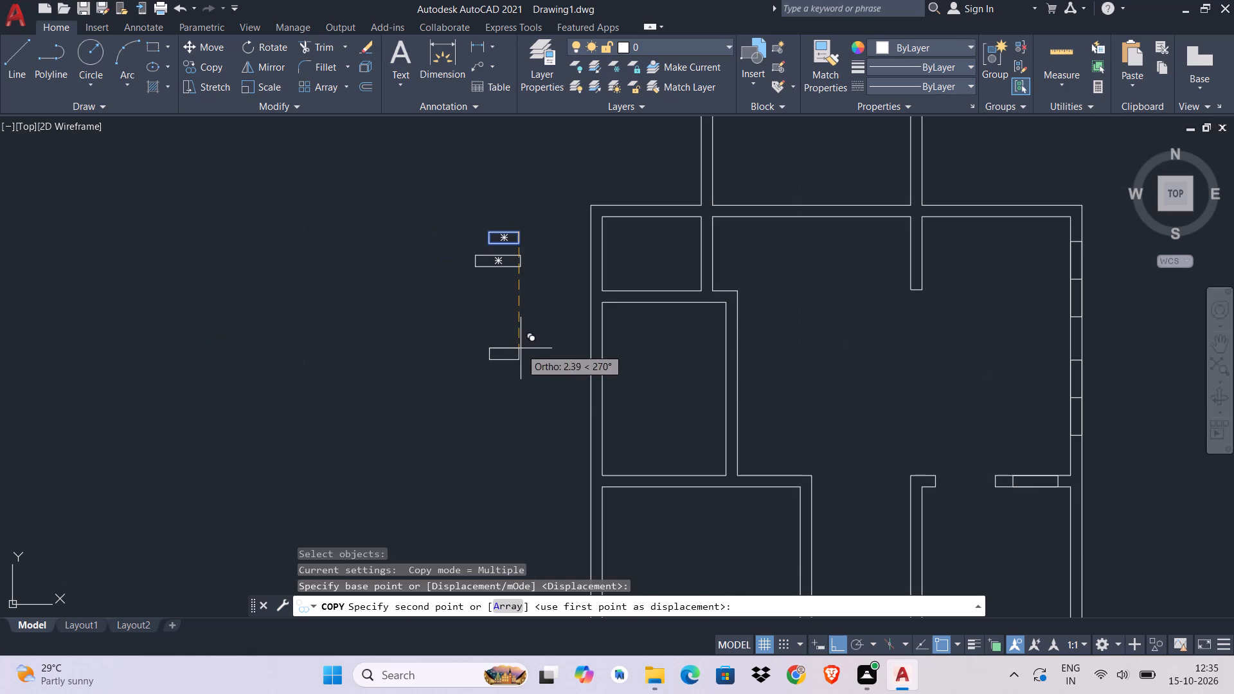
pyautogui.press('l')
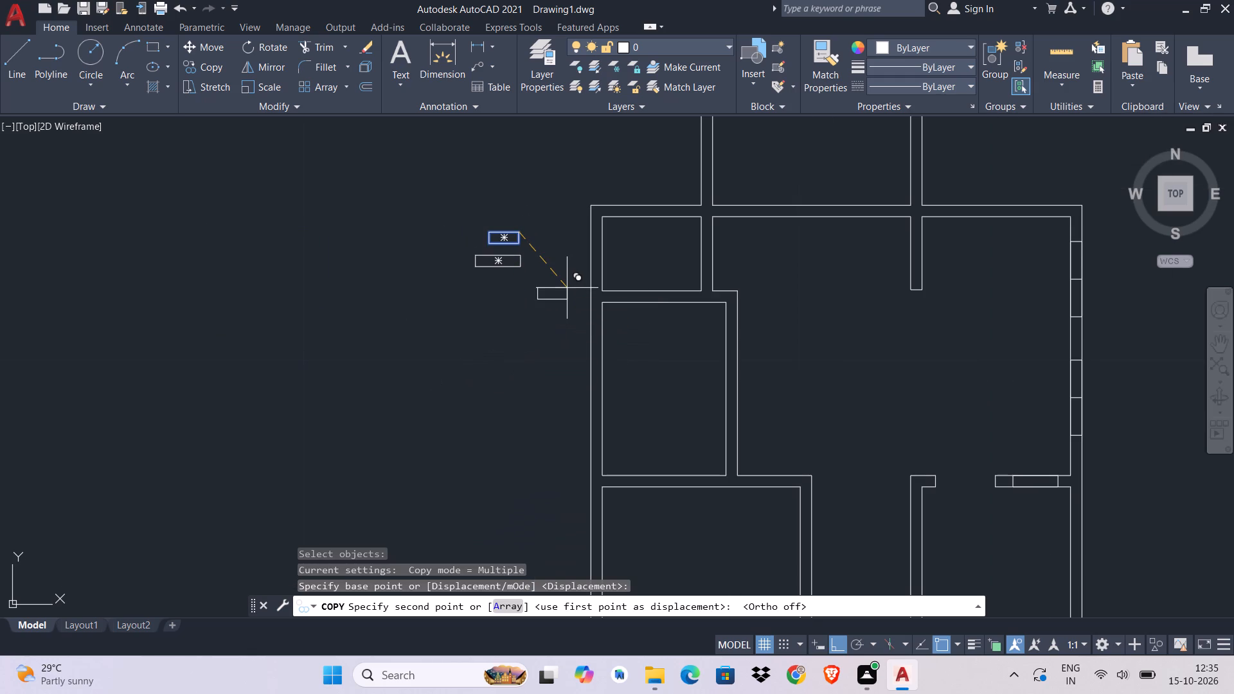
pyautogui.moveTo(508, 415); pyautogui.dragTo(451, 551, button='middle')
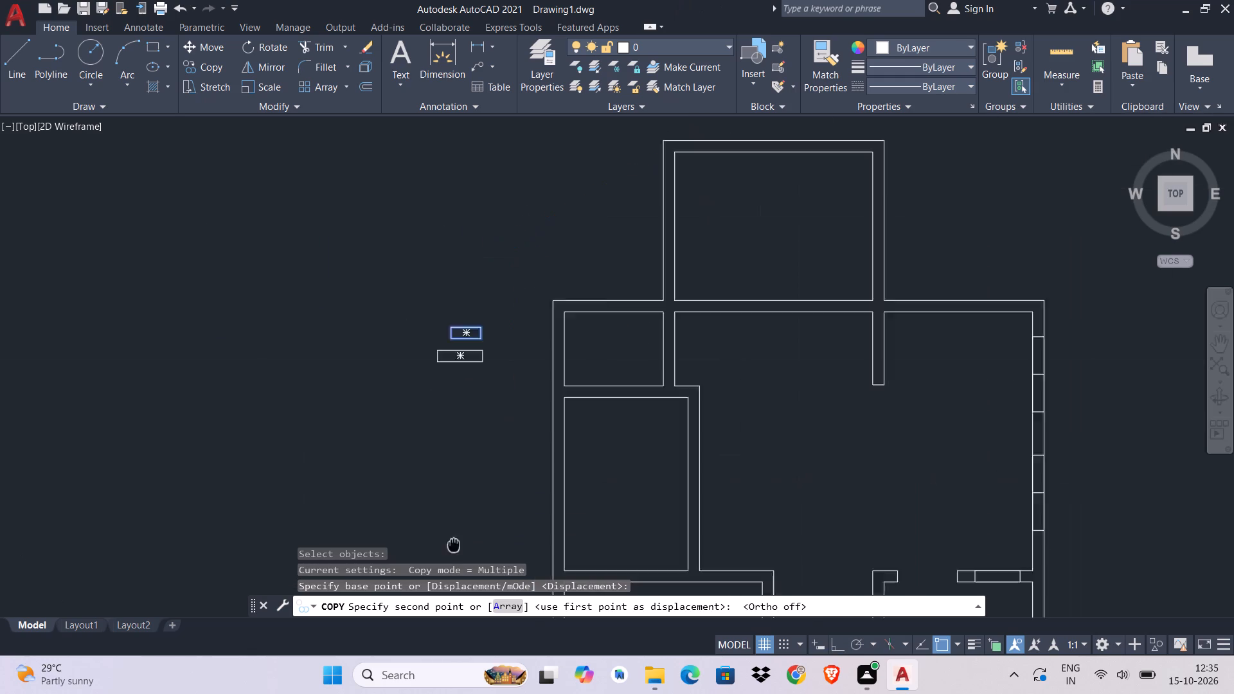
pyautogui.moveTo(451, 551); pyautogui.dragTo(457, 539, button='middle')
pyautogui.scroll(2, 566, 339)
pyautogui.click(507, 218)
pyautogui.press('Escape')
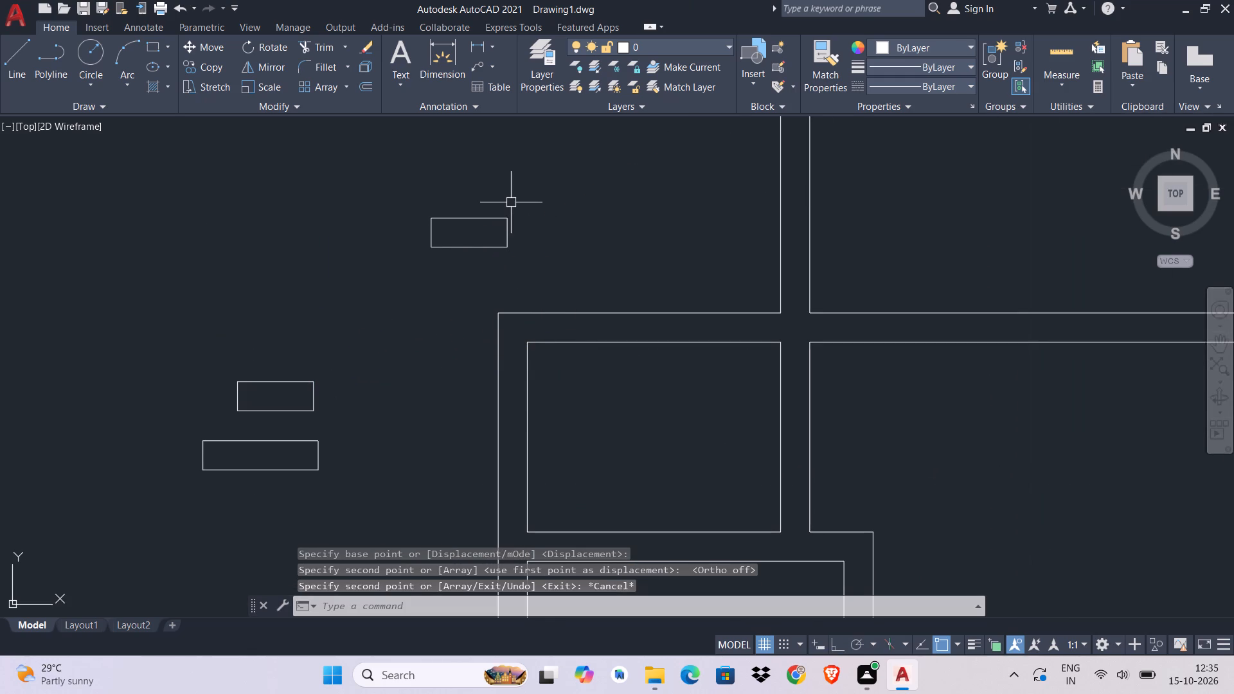
# With Ortho on, rotate the new copy 90° clockwise about its upper-right corner so it stands vertically.
pyautogui.press('r')
pyautogui.write('o')
pyautogui.press('space')
pyautogui.click(512, 196)
pyautogui.click(349, 311)
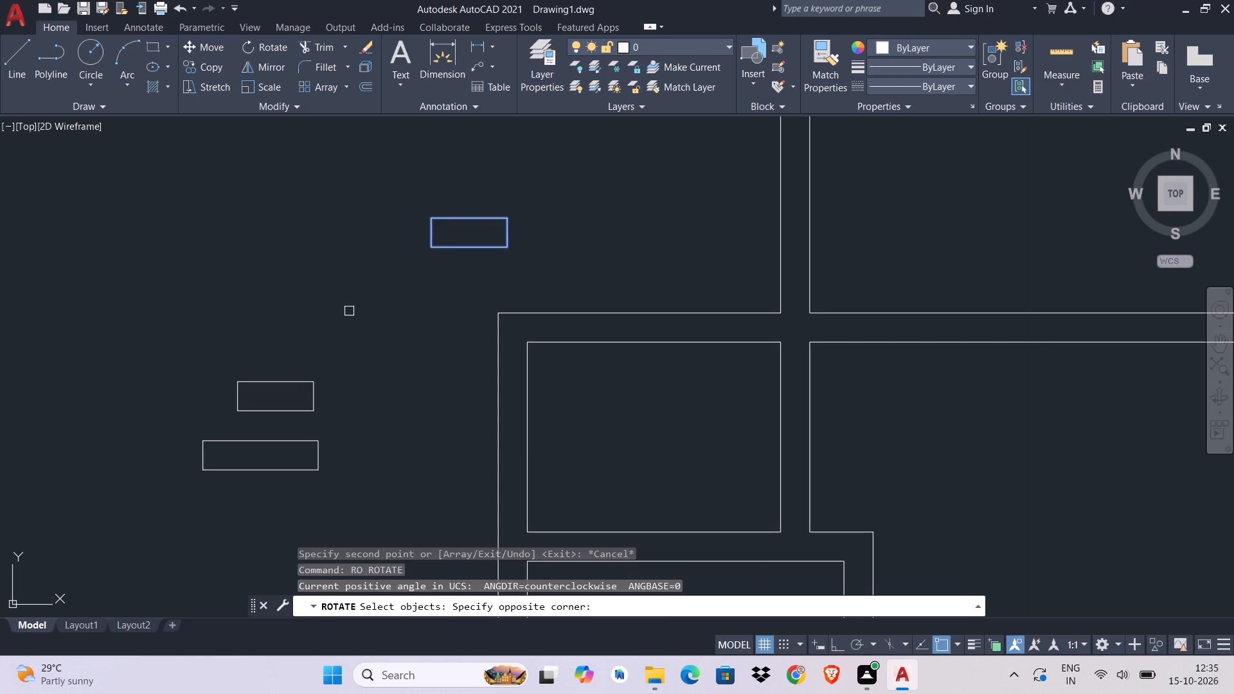
pyautogui.press('Return')
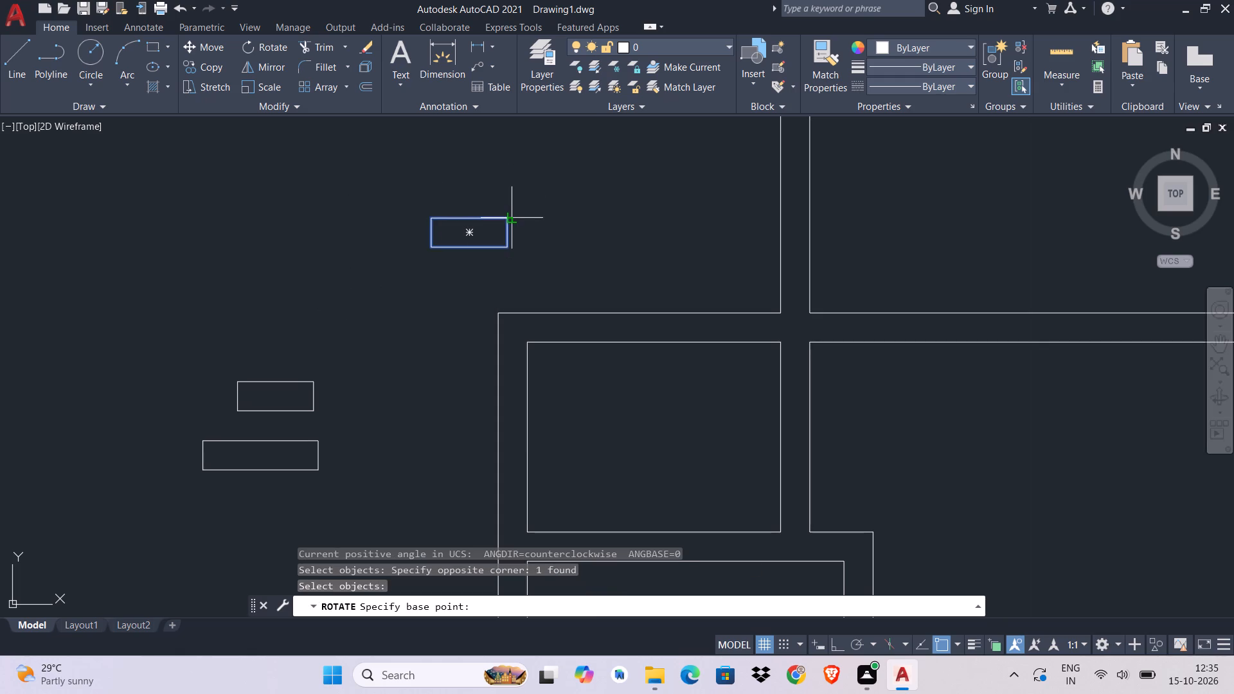
pyautogui.click(505, 215)
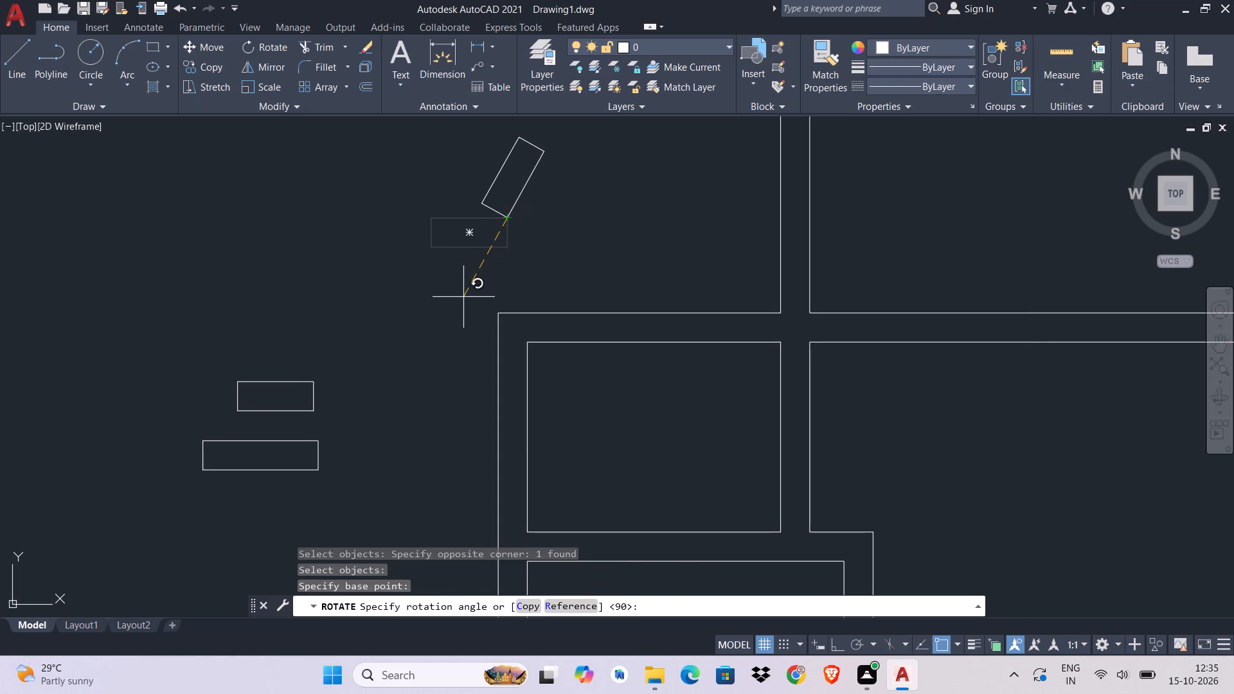
pyautogui.hotkey('ctrl', 'l')
pyautogui.click(463, 297)
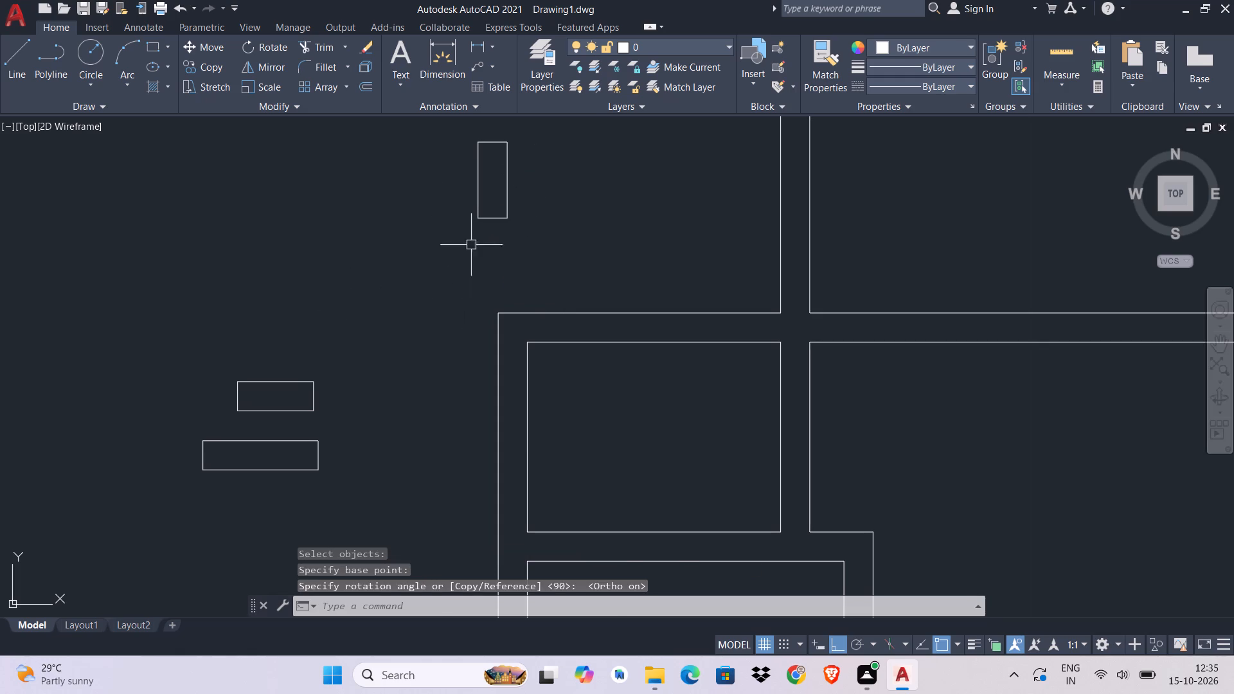
# With Ortho off, move the upright rectangle by its centre into the left exterior wall beside the small upper-left room.
pyautogui.click(470, 216)
pyautogui.click(498, 211)
pyautogui.click(497, 195)
pyautogui.click(437, 236)
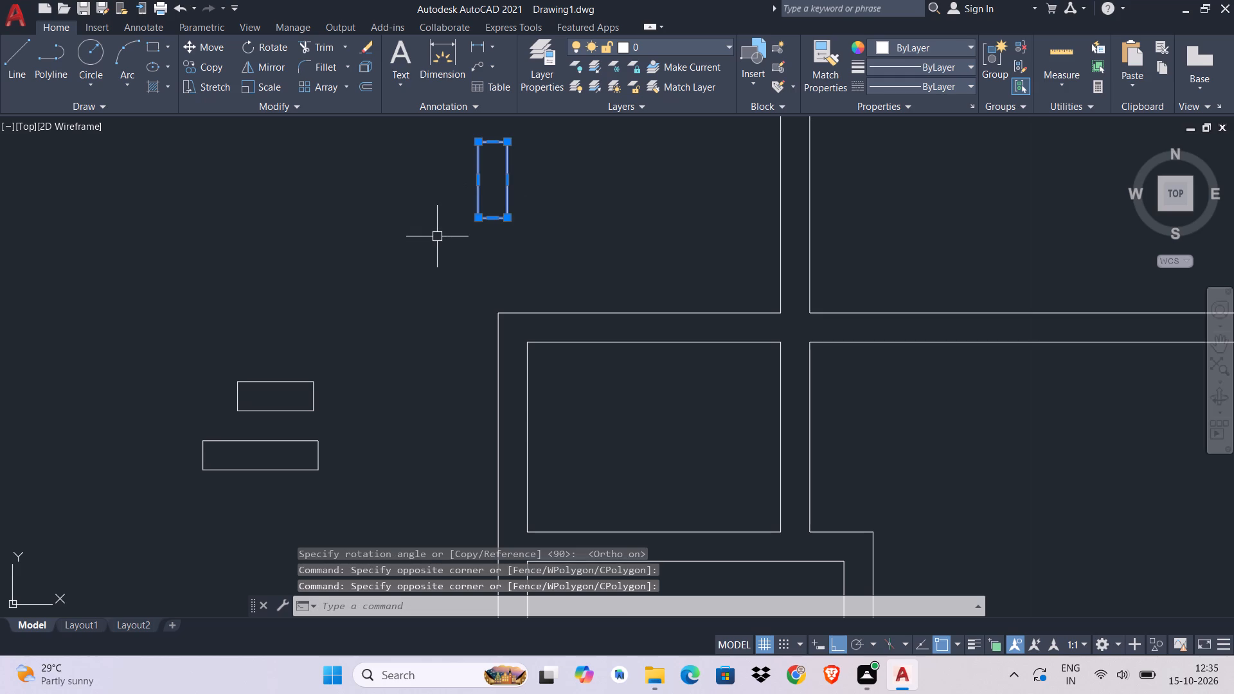
pyautogui.write('m')
pyautogui.press('space')
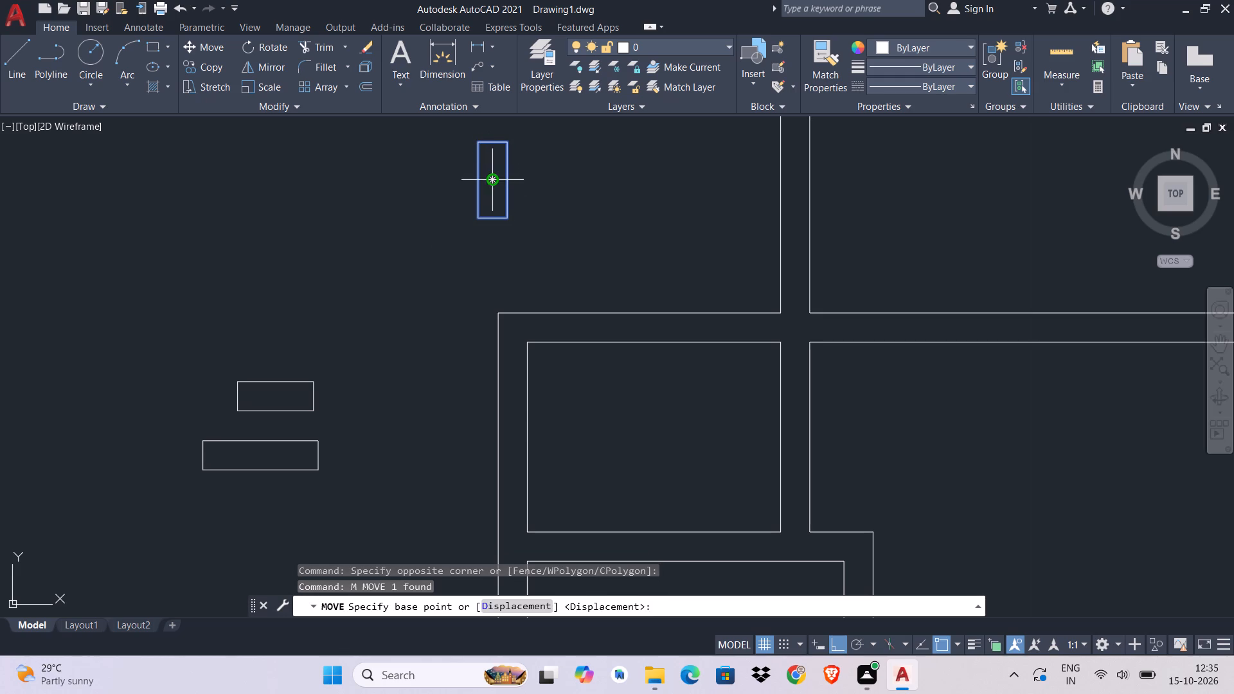
pyautogui.click(492, 181)
pyautogui.moveTo(485, 431); pyautogui.dragTo(497, 305, button='middle')
pyautogui.hotkey('ctrl', 'l')
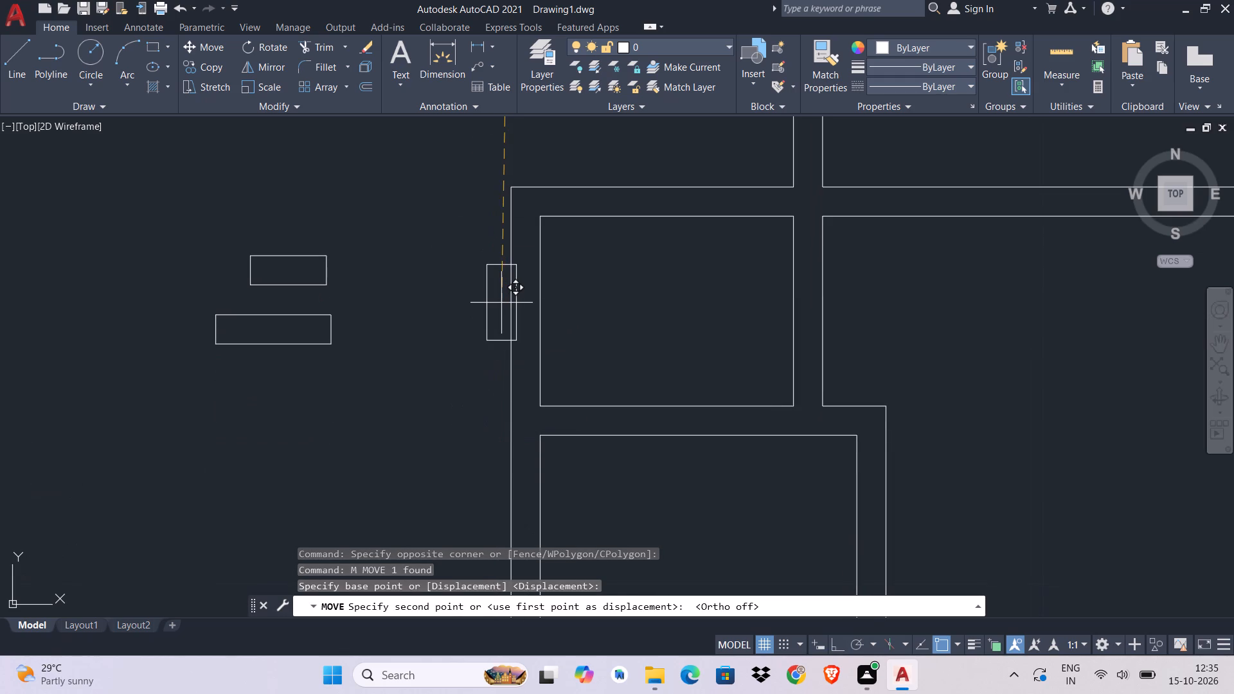
pyautogui.click(523, 308)
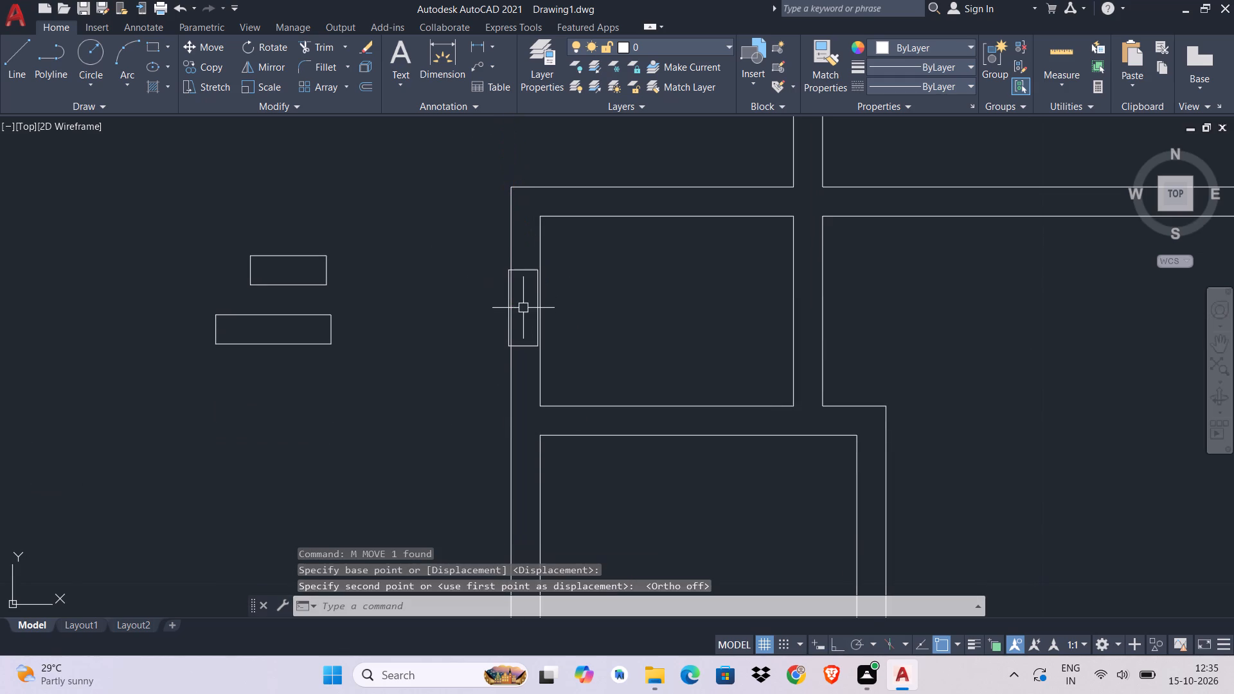
# Move the upright rectangle by its lower-right corner onto the wall's inner face so it fits the wall thickness.
pyautogui.scroll(5, 499, 328)
pyautogui.scroll(-2, 656, 314)
pyautogui.moveTo(656, 314); pyautogui.dragTo(591, 310, button='middle')
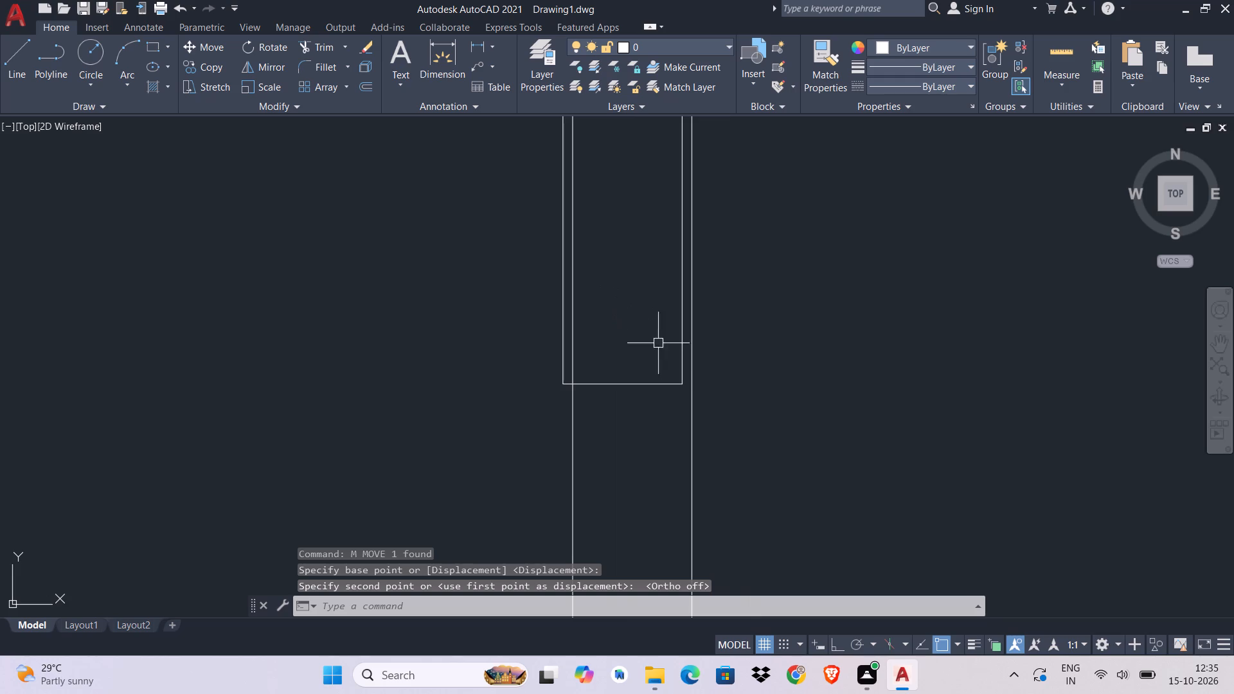
pyautogui.click(668, 385)
pyautogui.press('m')
pyautogui.press('space')
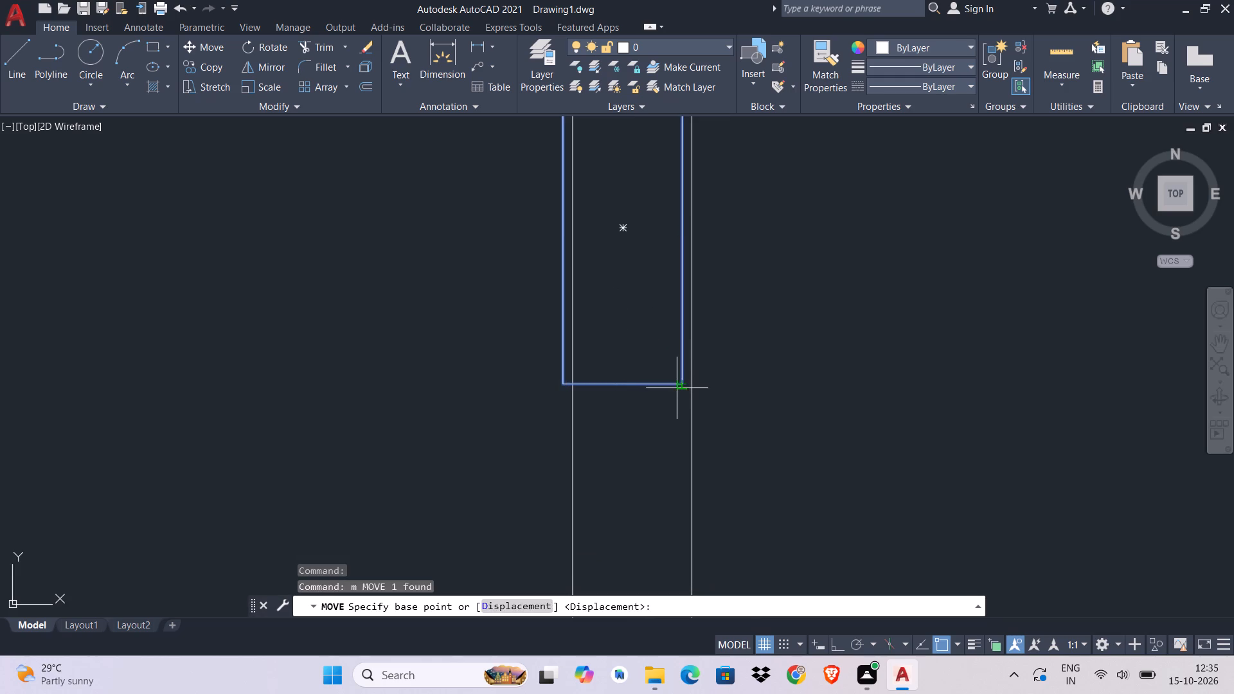
pyautogui.click(677, 388)
pyautogui.click(696, 385)
pyautogui.scroll(-3, 755, 410)
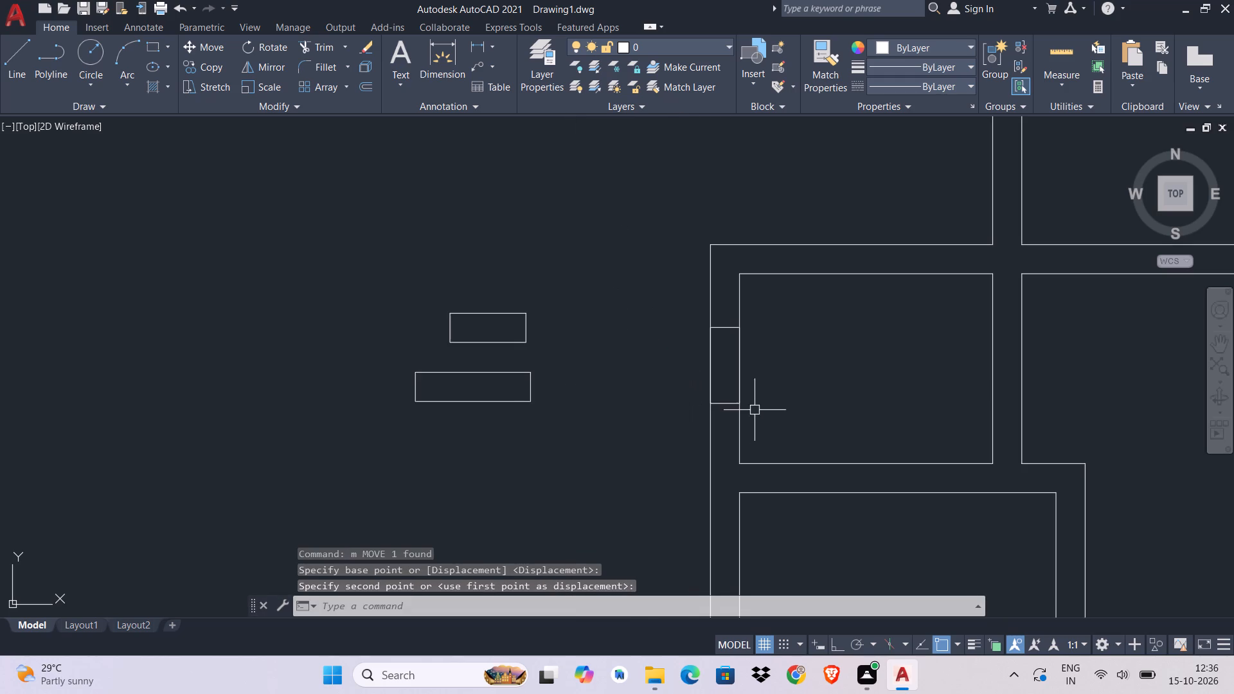
# Copy the lower divided window of the right exterior wall into the left exterior wall at the bottom-left room, aligned to the inner face.
pyautogui.moveTo(756, 416); pyautogui.dragTo(510, 362, button='middle')
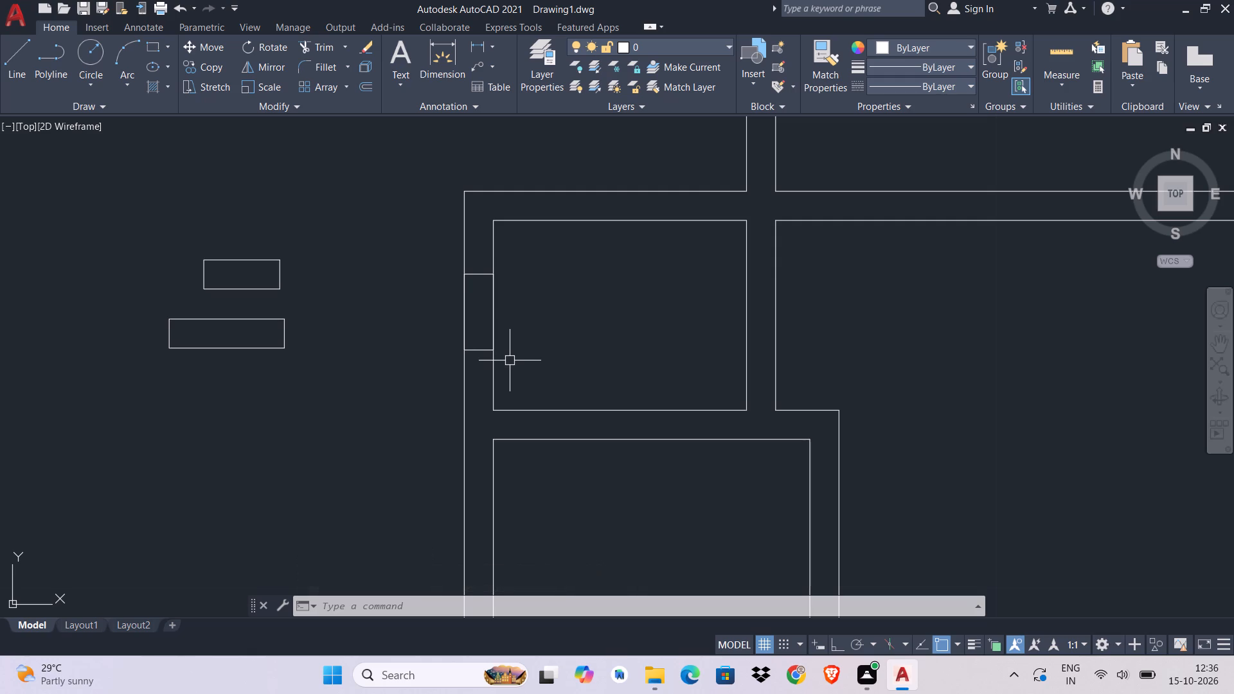
pyautogui.scroll(1, 527, 372)
pyautogui.scroll(-5, 527, 372)
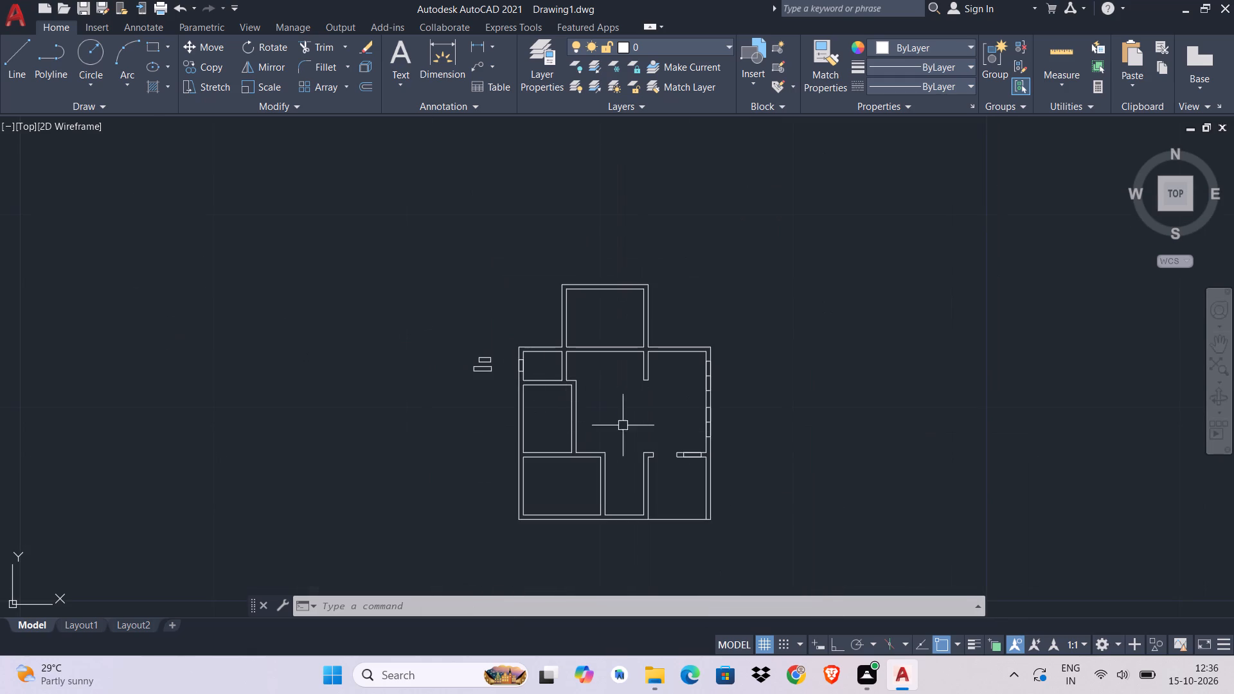
pyautogui.scroll(3, 694, 432)
pyautogui.scroll(1, 767, 368)
pyautogui.moveTo(767, 368); pyautogui.dragTo(693, 285, button='middle')
pyautogui.click(675, 217)
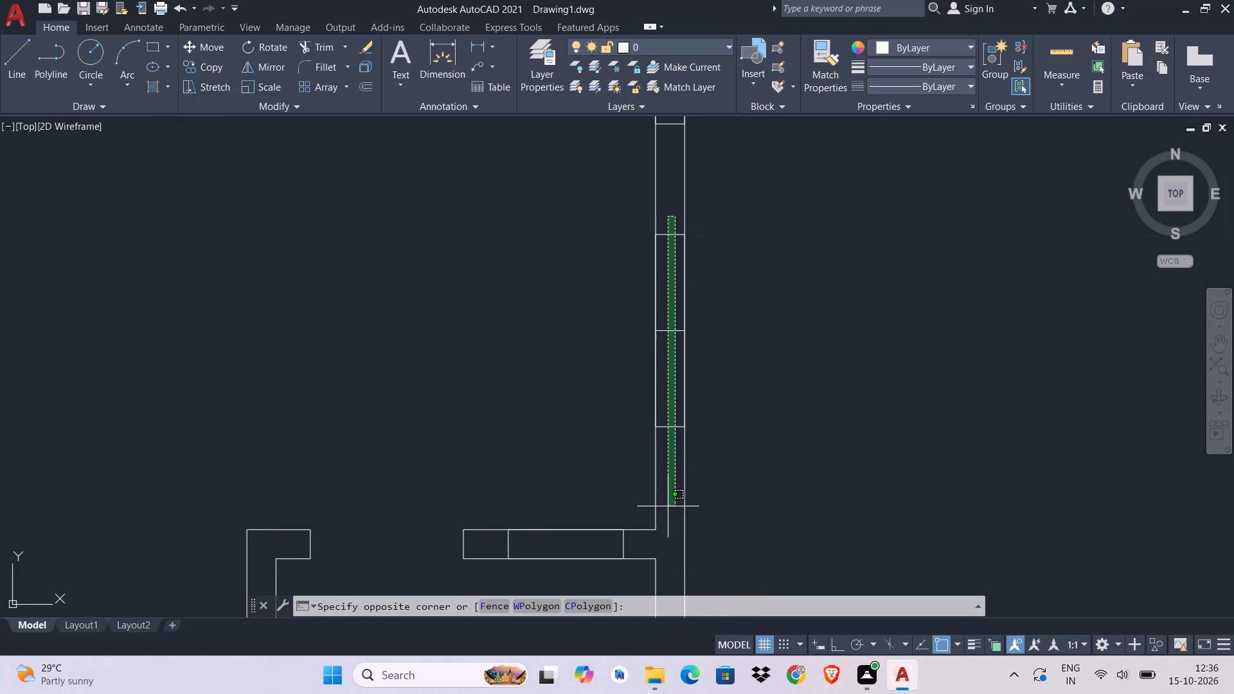
pyautogui.click(668, 506)
pyautogui.write('co')
pyautogui.press('space')
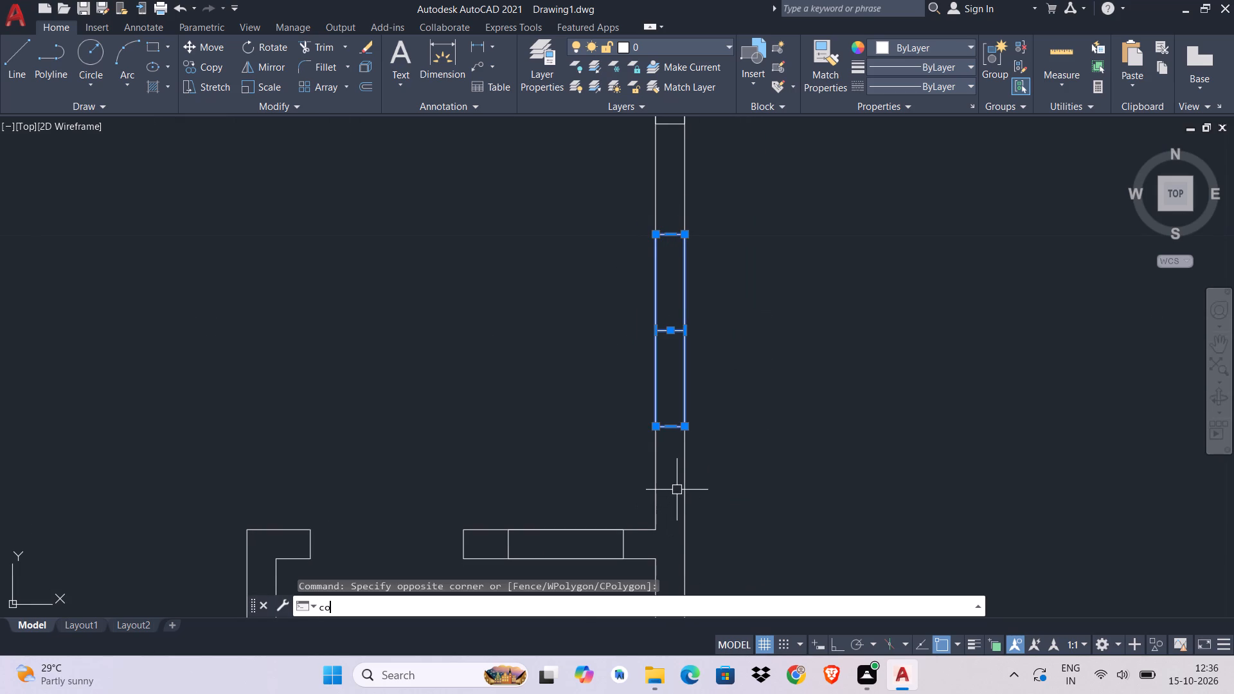
pyautogui.click(683, 428)
pyautogui.scroll(-1, 683, 428)
pyautogui.scroll(3, 683, 428)
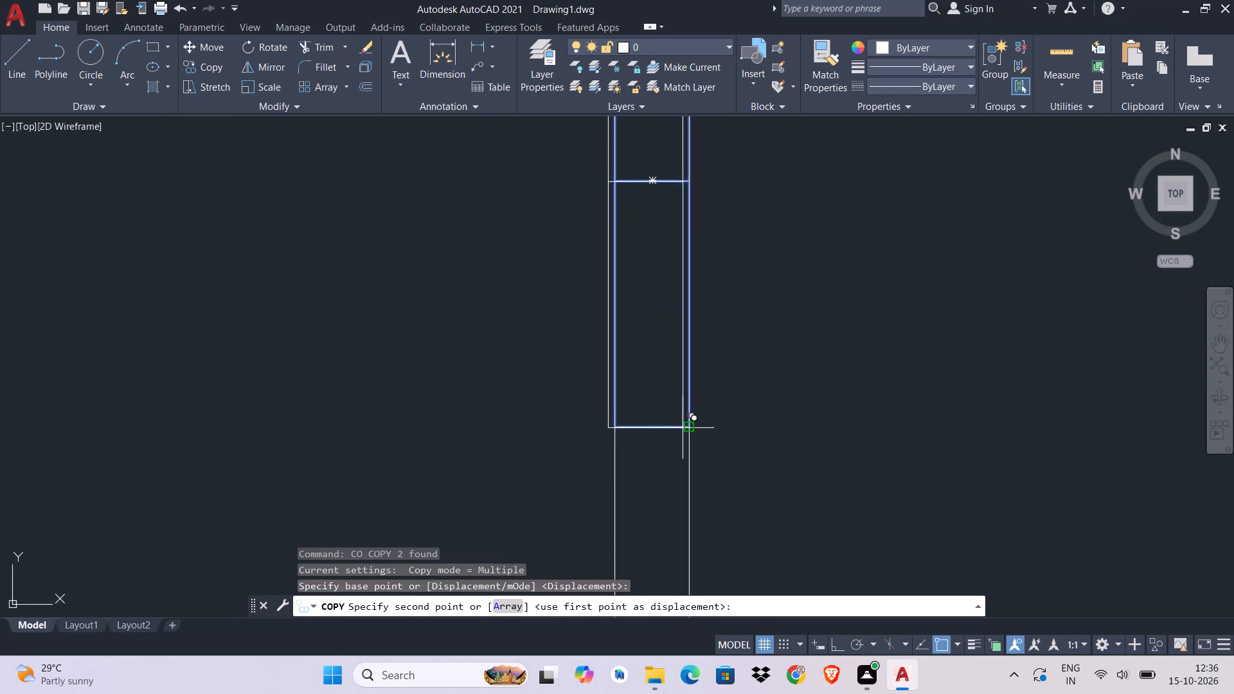
pyautogui.moveTo(474, 489); pyautogui.dragTo(619, 434, button='middle')
pyautogui.scroll(-1, 634, 433)
pyautogui.scroll(1, 650, 432)
pyautogui.scroll(-2, 650, 432)
pyautogui.scroll(1, 650, 432)
pyautogui.scroll(-2, 650, 432)
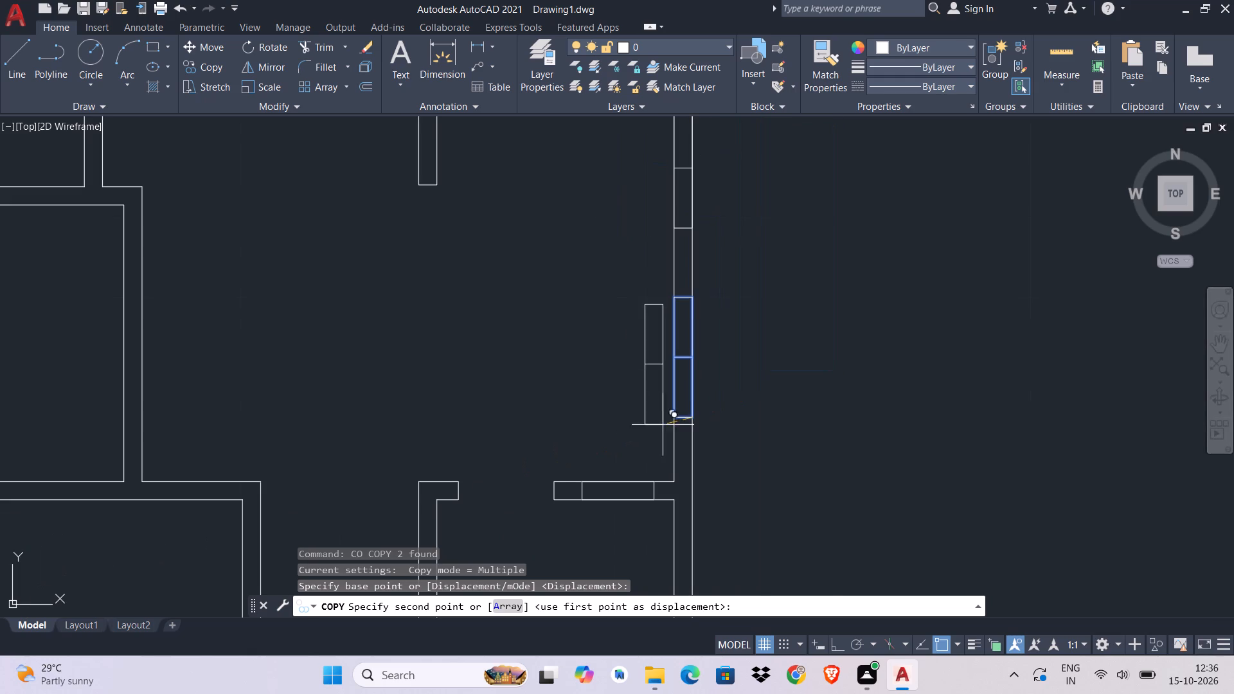
pyautogui.moveTo(541, 441); pyautogui.dragTo(1172, 225, button='middle')
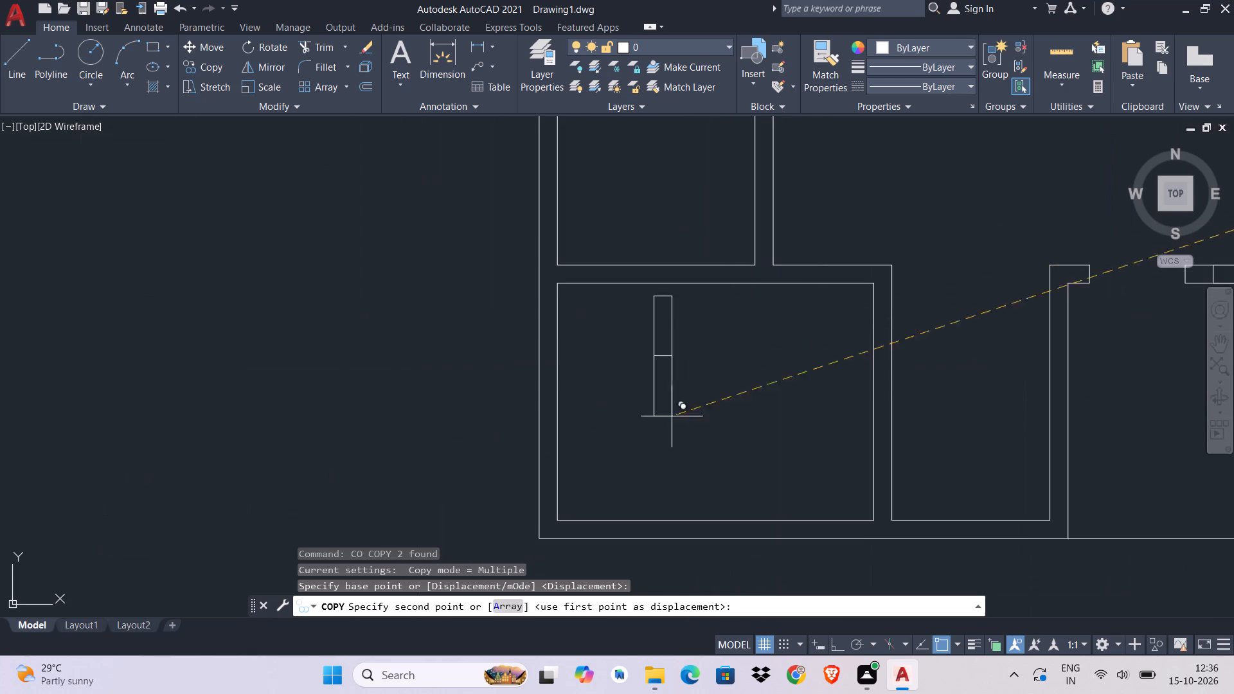
pyautogui.click(559, 463)
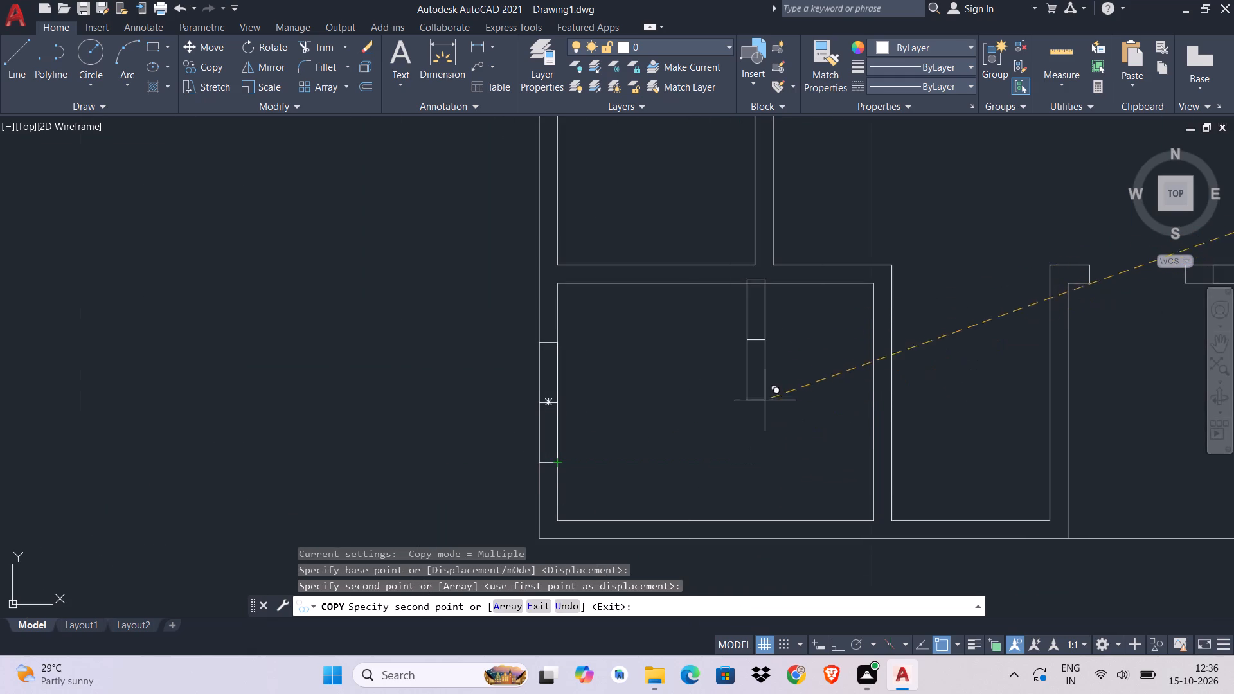
pyautogui.moveTo(764, 393); pyautogui.dragTo(805, 443, button='middle')
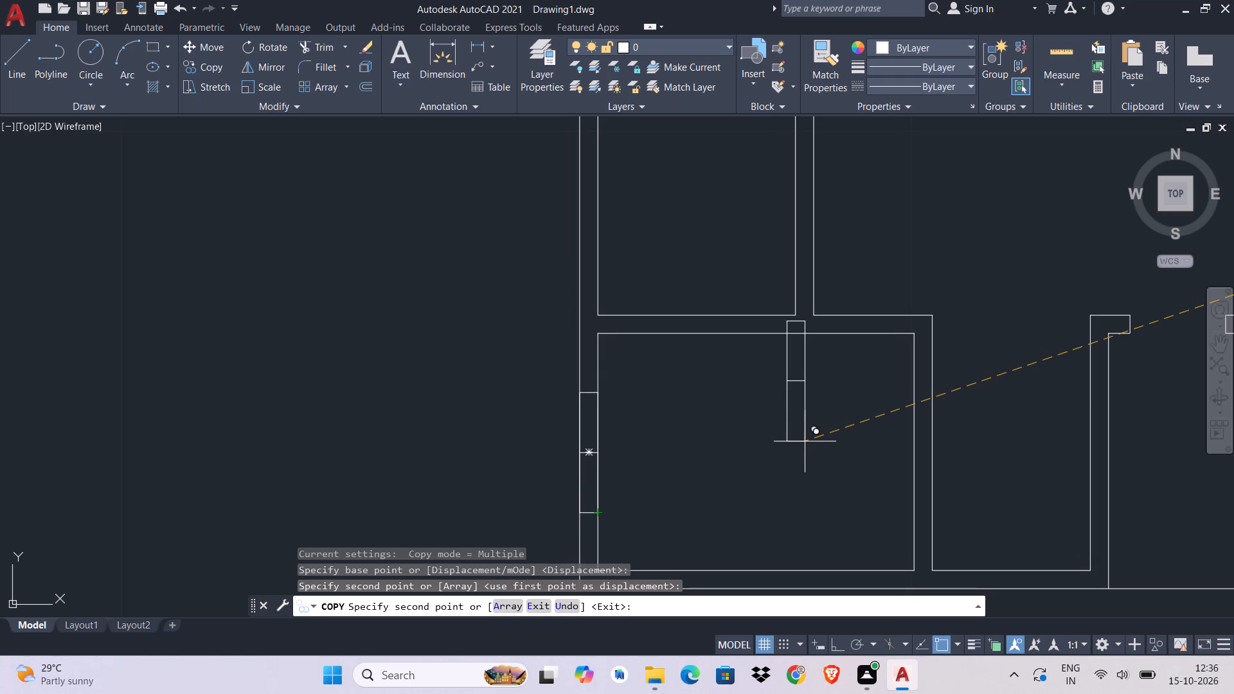
pyautogui.press('Escape')
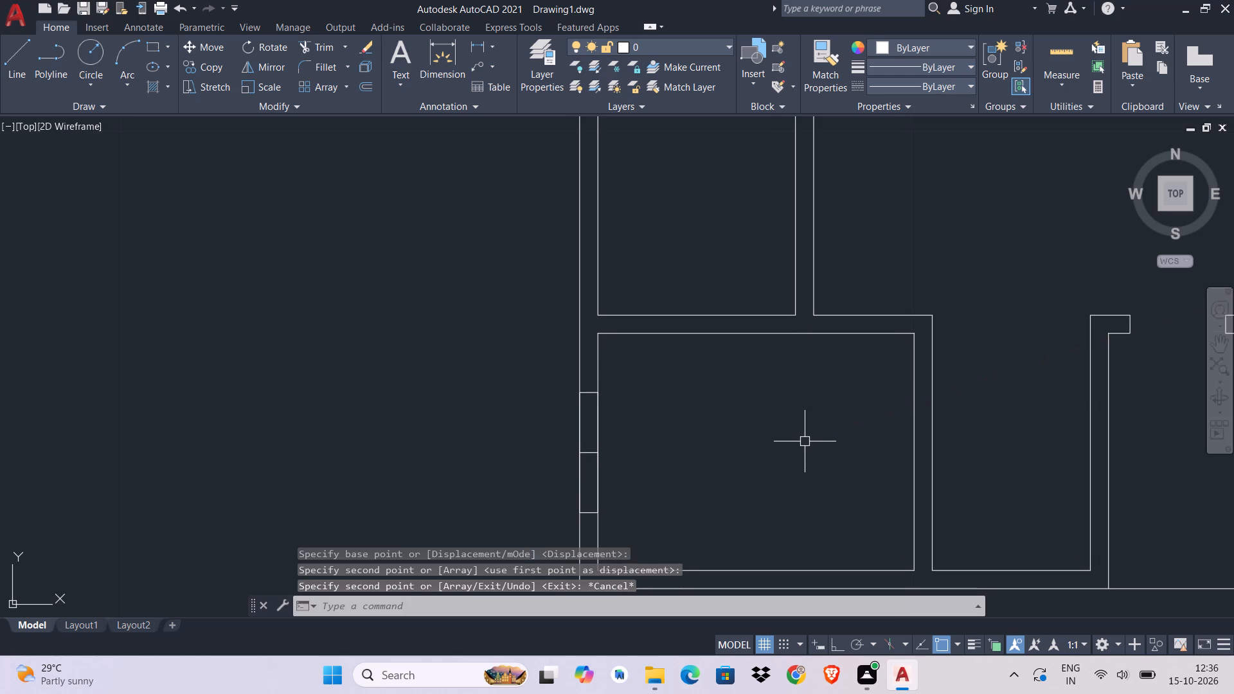
# With Ortho on, draw a vertical window rectangle 0.23 wide and 1.82 long outside the left exterior wall.
pyautogui.hotkey('ctrl', 'l')
pyautogui.moveTo(481, 271); pyautogui.dragTo(711, 504, button='middle')
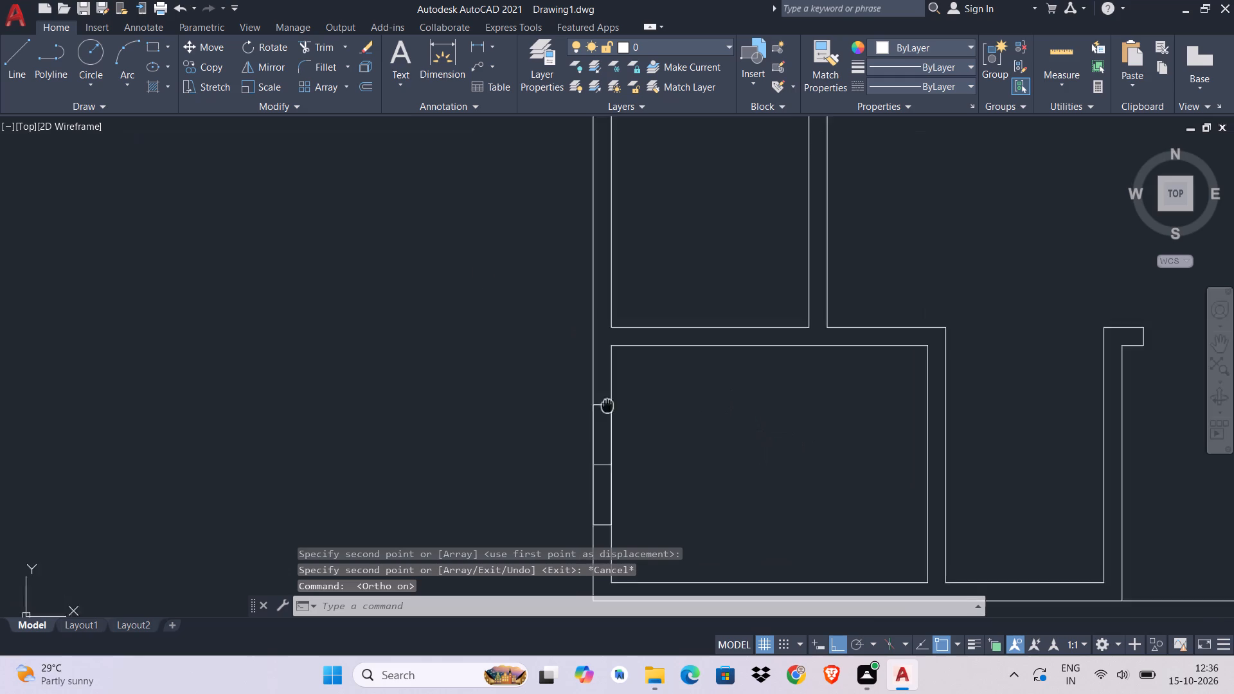
pyautogui.moveTo(711, 504); pyautogui.dragTo(772, 548, button='middle')
pyautogui.moveTo(683, 417); pyautogui.dragTo(521, 263, button='middle')
pyautogui.write('l')
pyautogui.press('space')
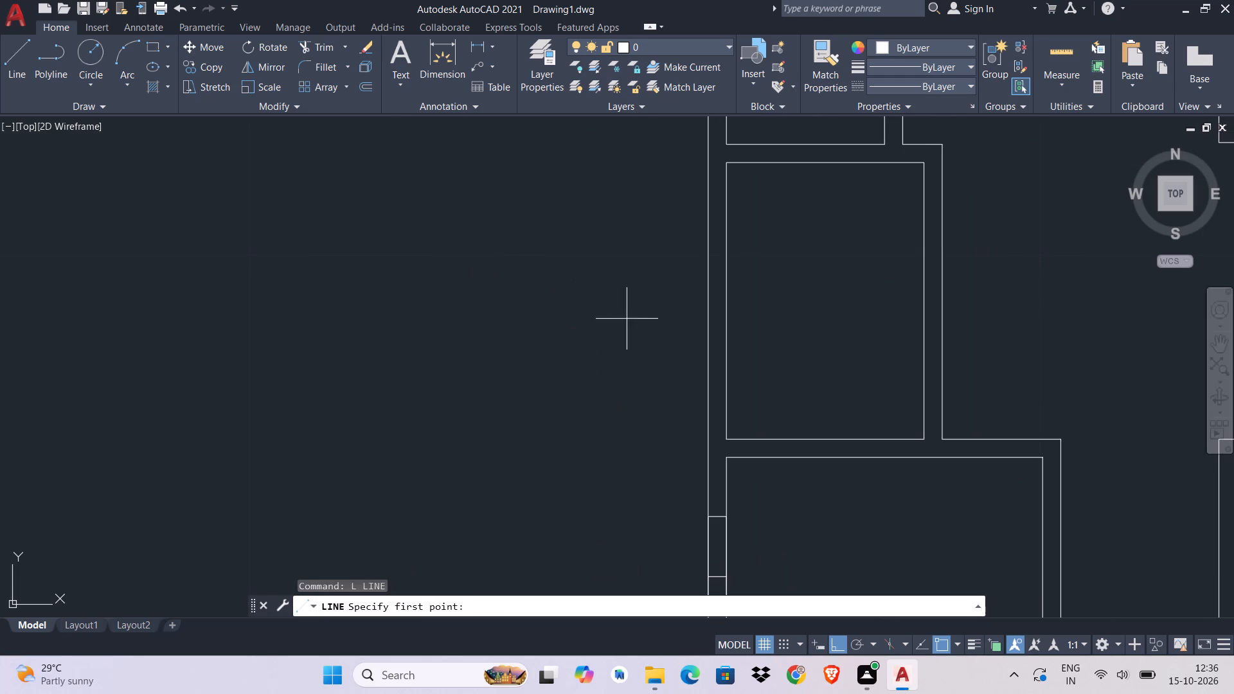
pyautogui.click(571, 301)
pyautogui.write('0.23')
pyautogui.press('Return')
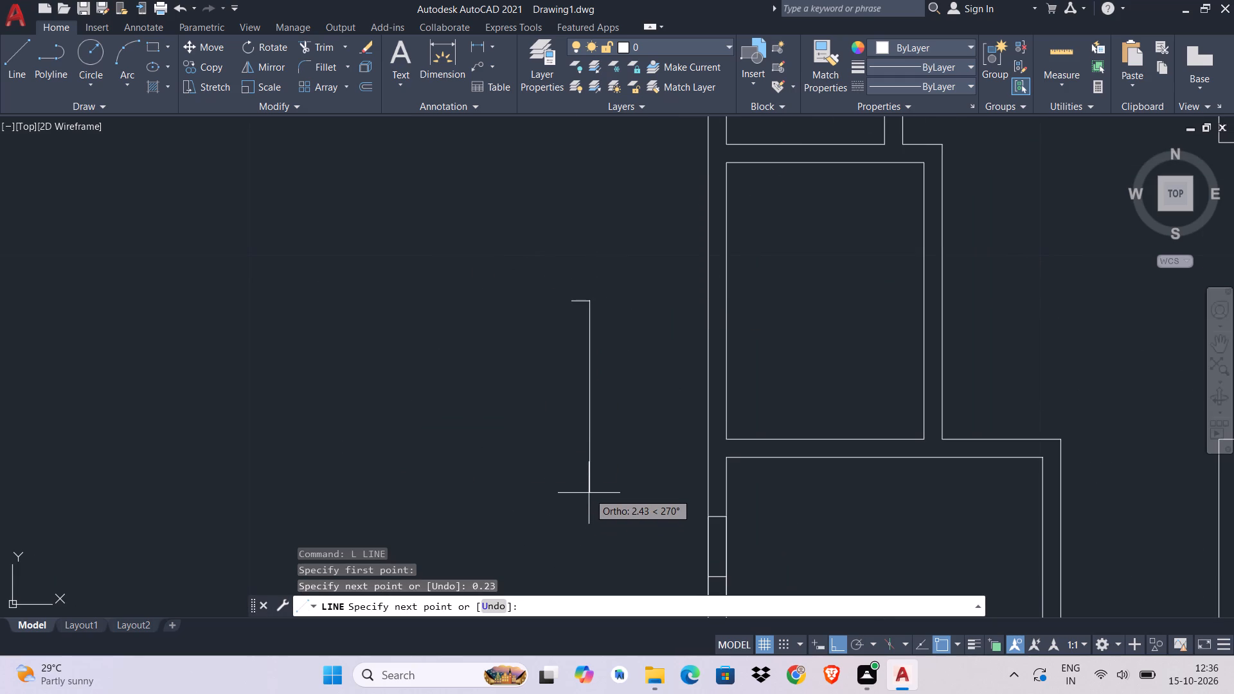
pyautogui.write('1.')
pyautogui.press('8')
pyautogui.press('2')
pyautogui.press('Return')
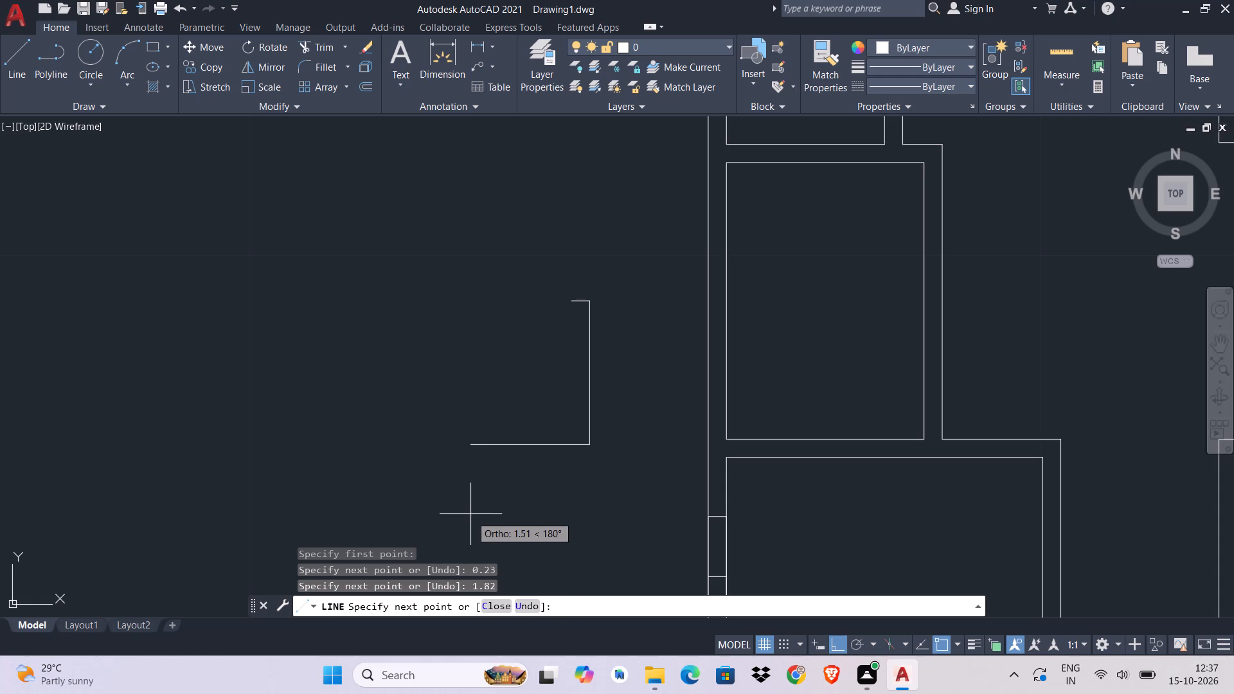
pyautogui.write('0.23')
pyautogui.press('Return')
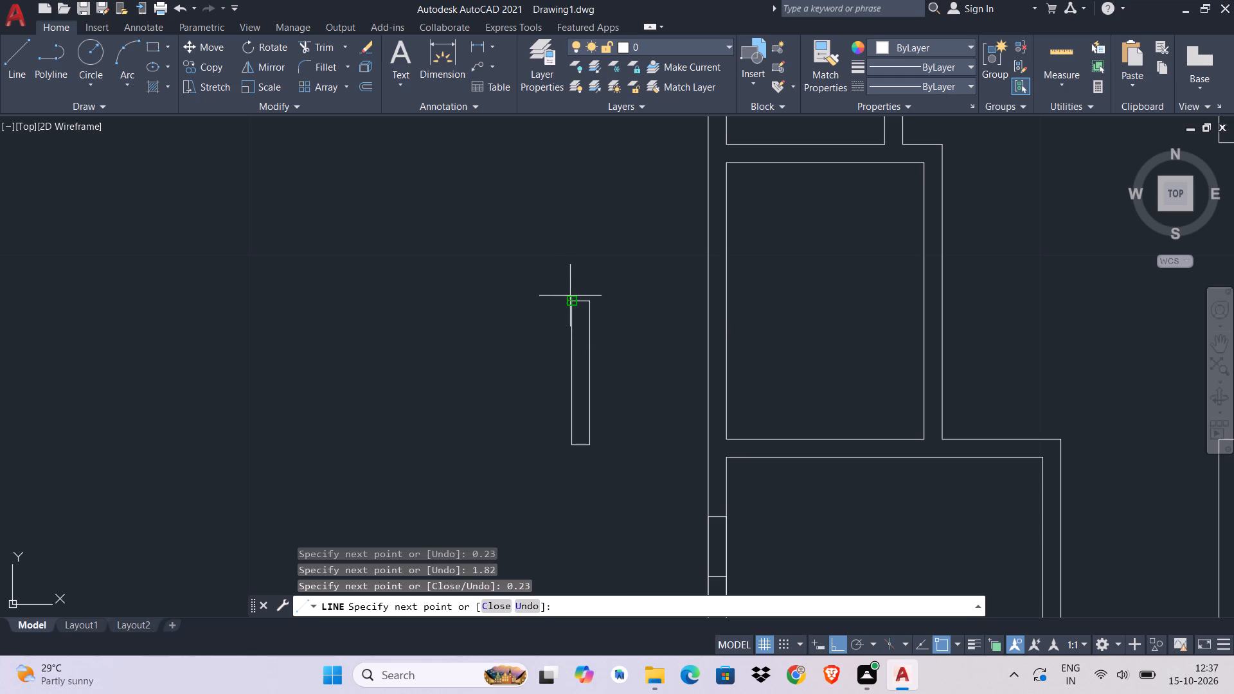
pyautogui.click(576, 298)
pyautogui.press('Escape')
pyautogui.press('Escape')
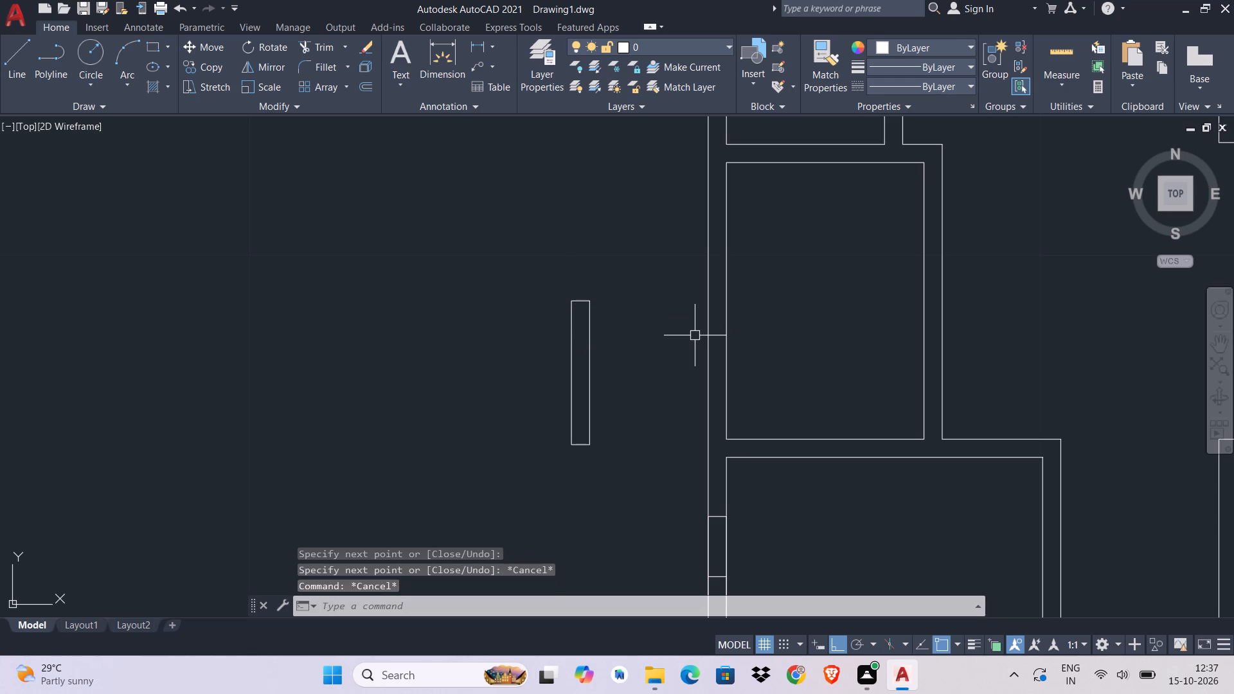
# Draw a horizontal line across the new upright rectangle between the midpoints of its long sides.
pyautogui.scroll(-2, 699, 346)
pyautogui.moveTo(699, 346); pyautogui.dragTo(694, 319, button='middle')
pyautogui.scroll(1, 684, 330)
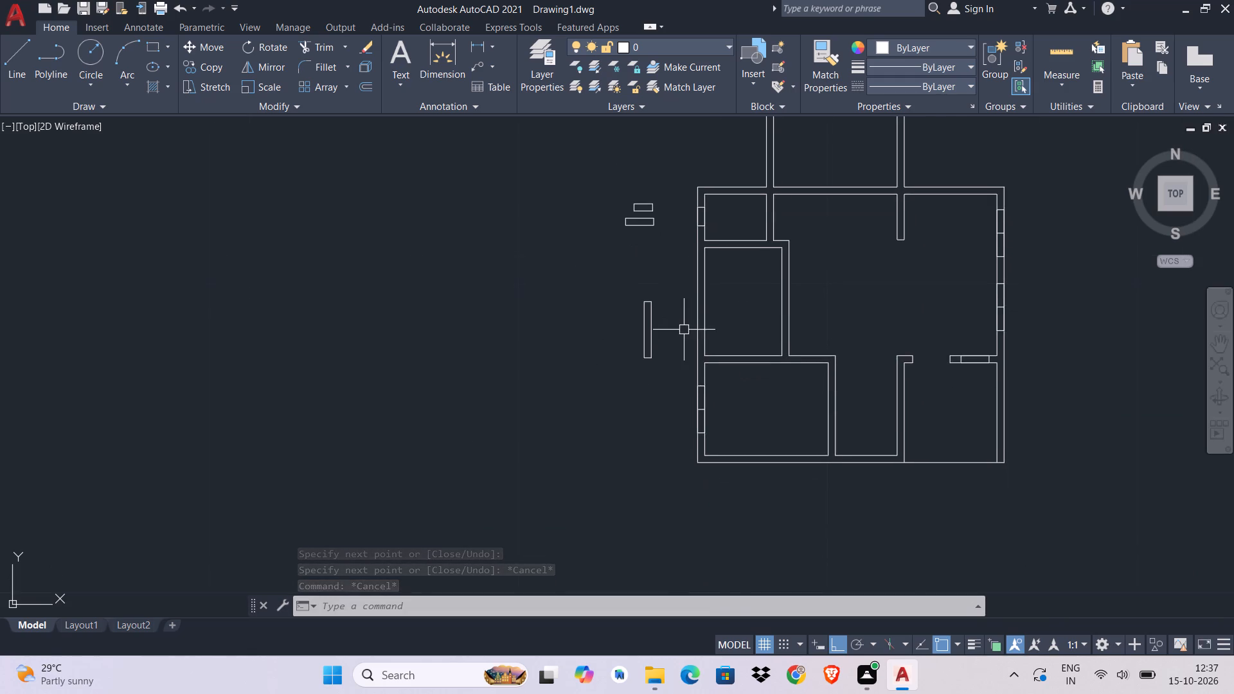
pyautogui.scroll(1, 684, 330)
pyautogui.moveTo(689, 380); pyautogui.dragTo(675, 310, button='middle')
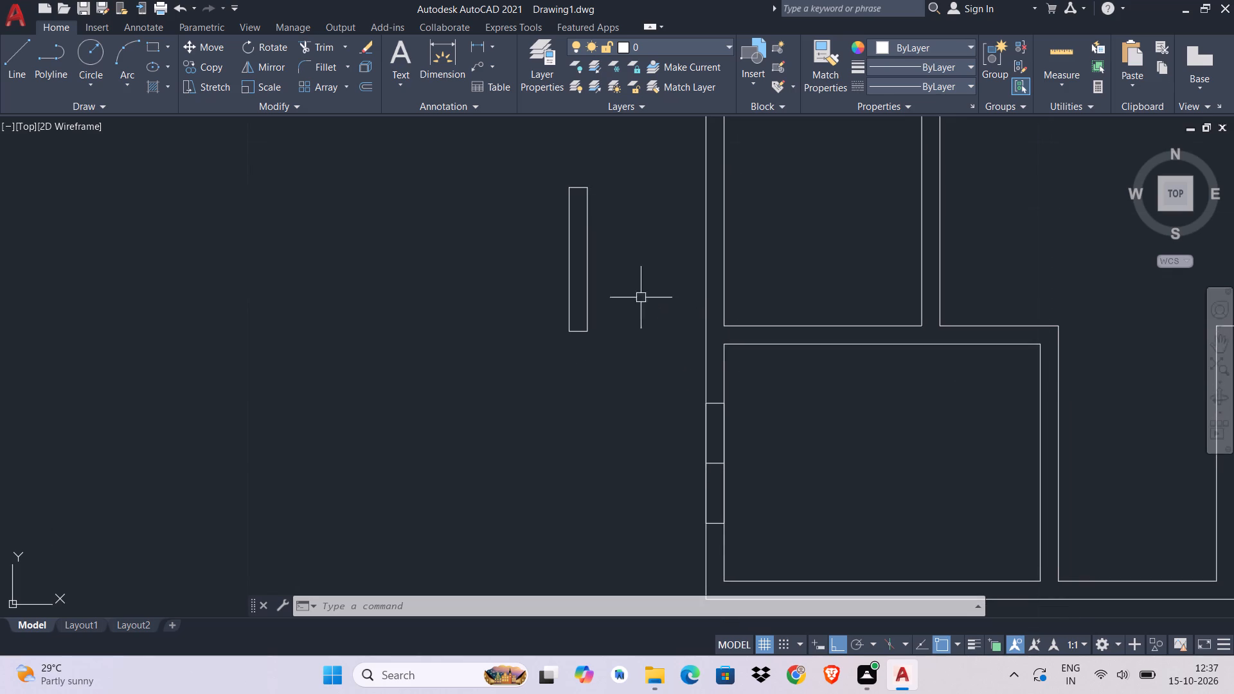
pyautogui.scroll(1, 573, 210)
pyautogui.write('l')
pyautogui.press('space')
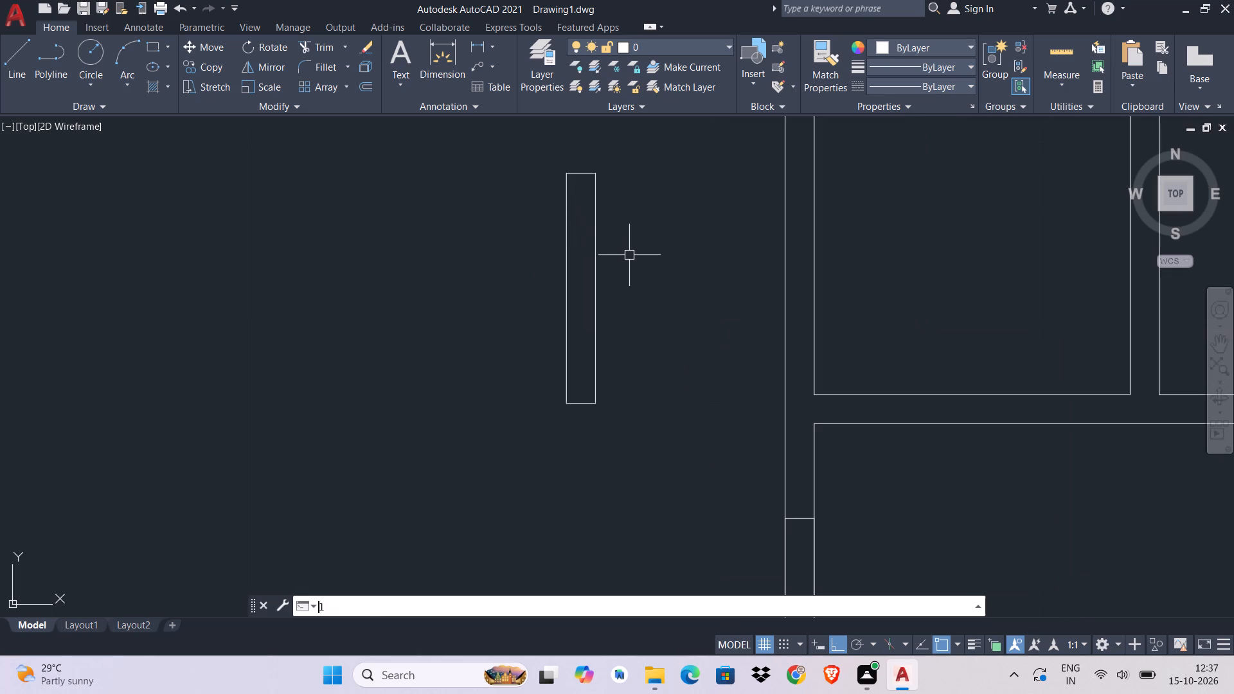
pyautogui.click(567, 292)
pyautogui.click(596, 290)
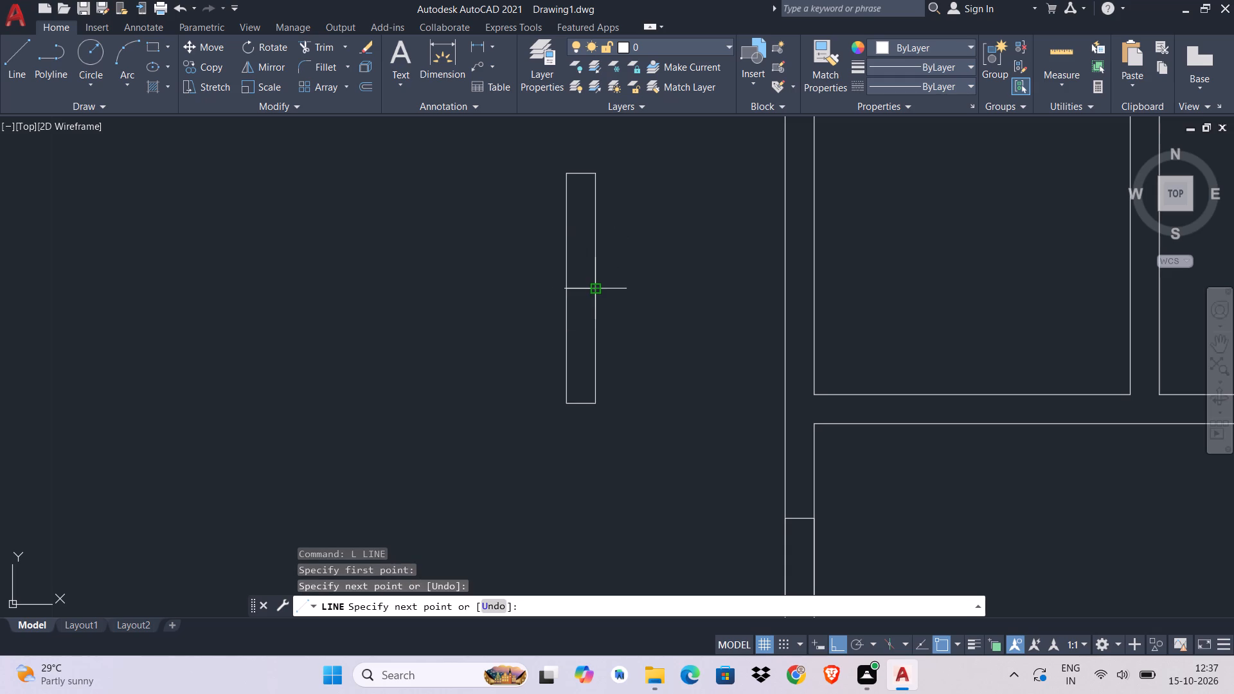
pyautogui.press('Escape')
# Set the point style to the circle with a centre dot.
pyautogui.click(592, 269)
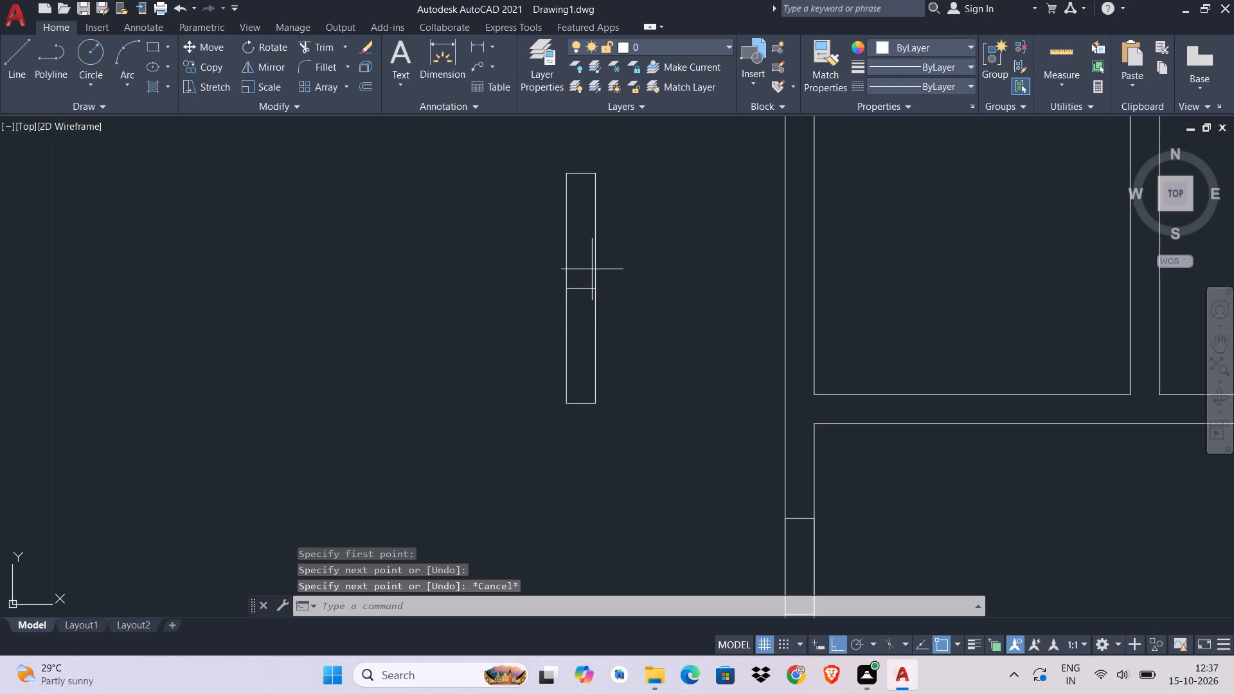
pyautogui.write('ddpt')
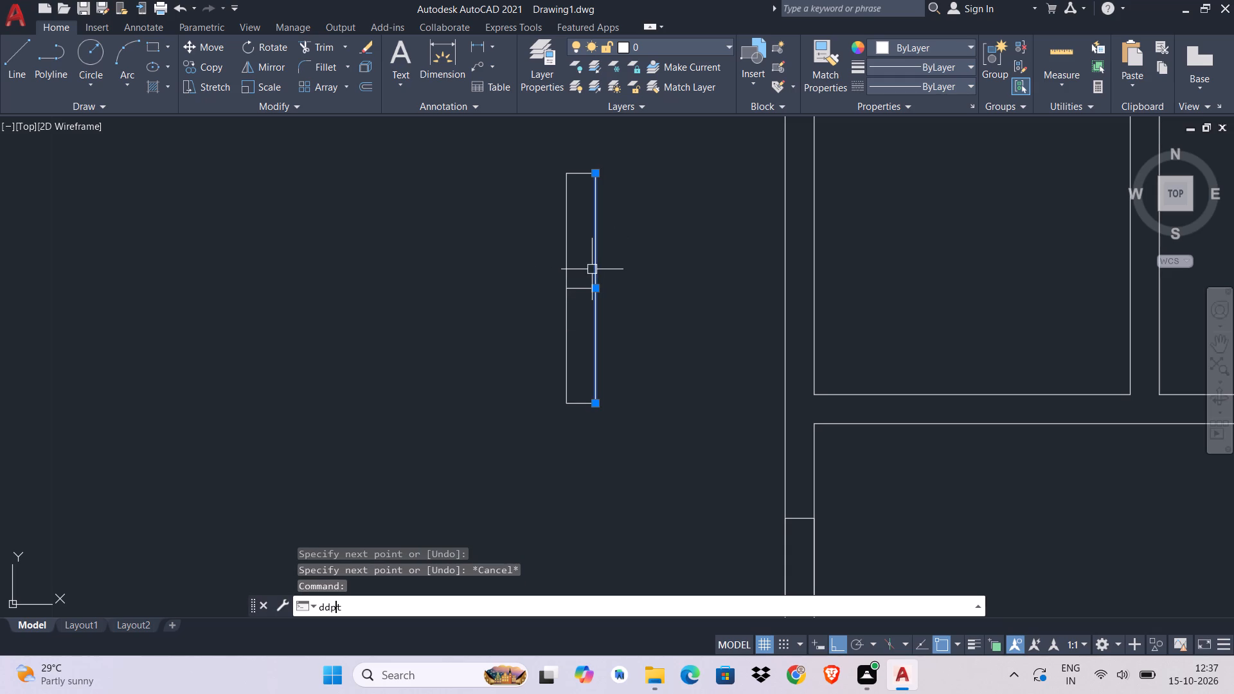
pyautogui.press('Return')
pyautogui.click(518, 259)
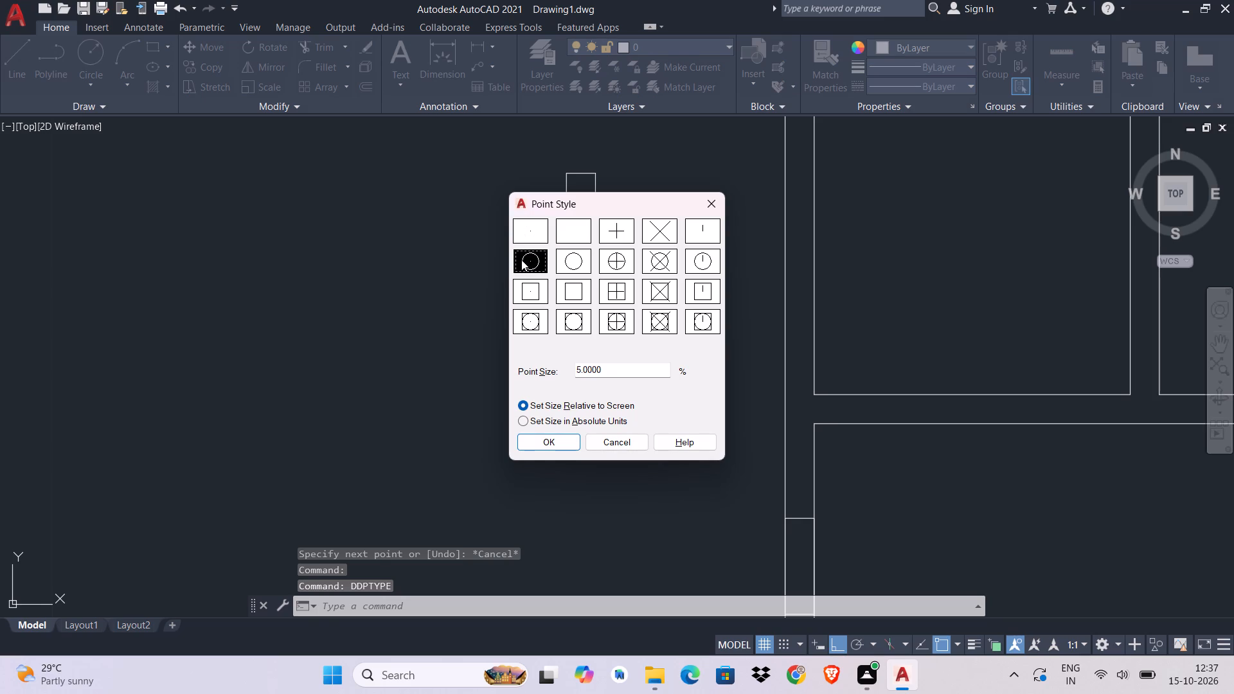
pyautogui.click(548, 443)
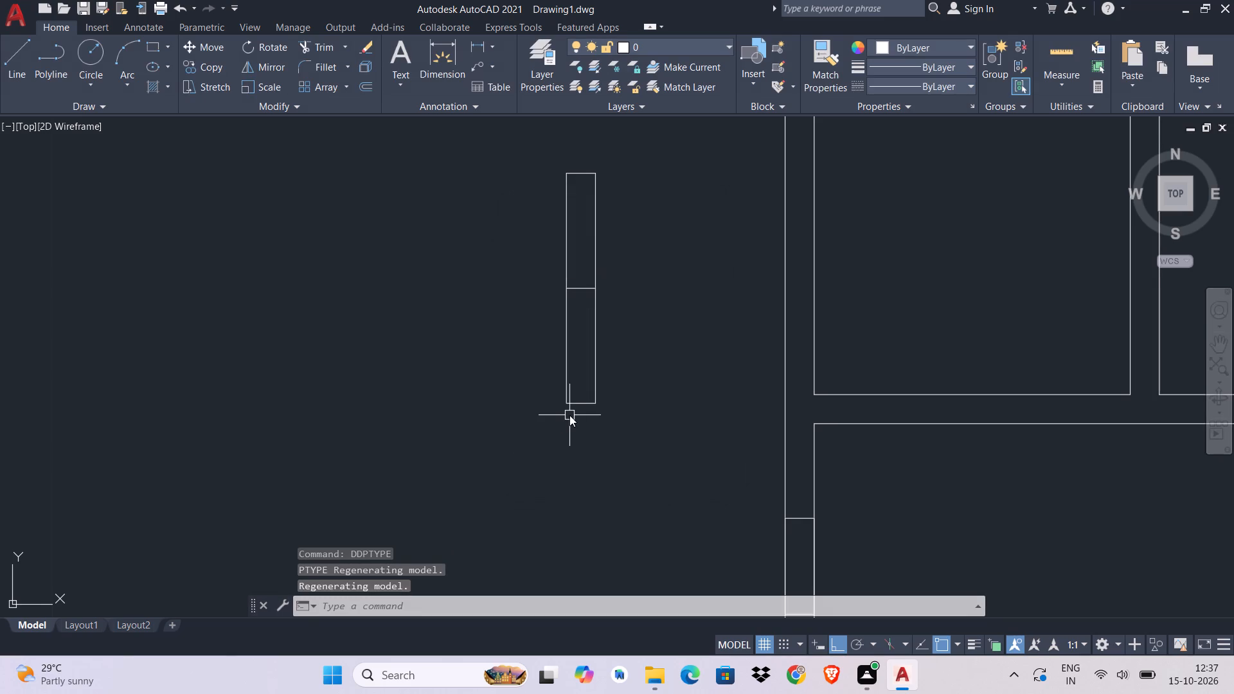
# Divide the left long side of the upright rectangle into 3 equal segments.
pyautogui.write('div')
pyautogui.press('Return')
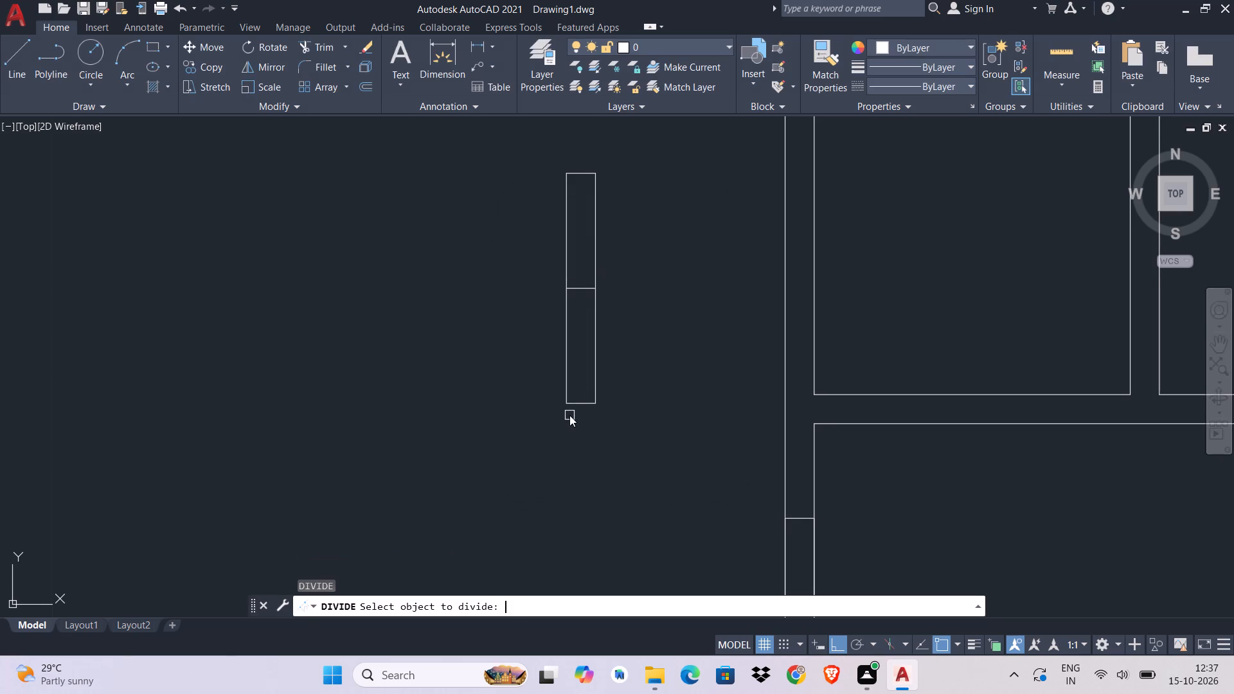
pyautogui.click(565, 366)
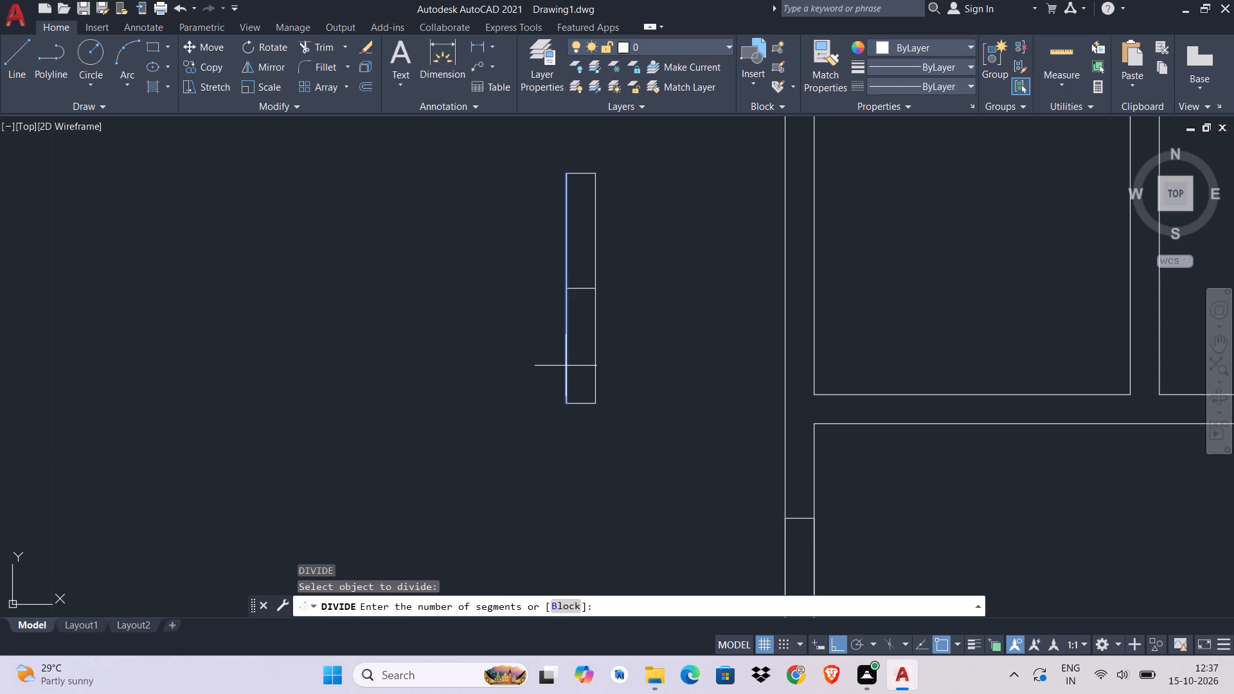
pyautogui.press('3')
pyautogui.press('Return')
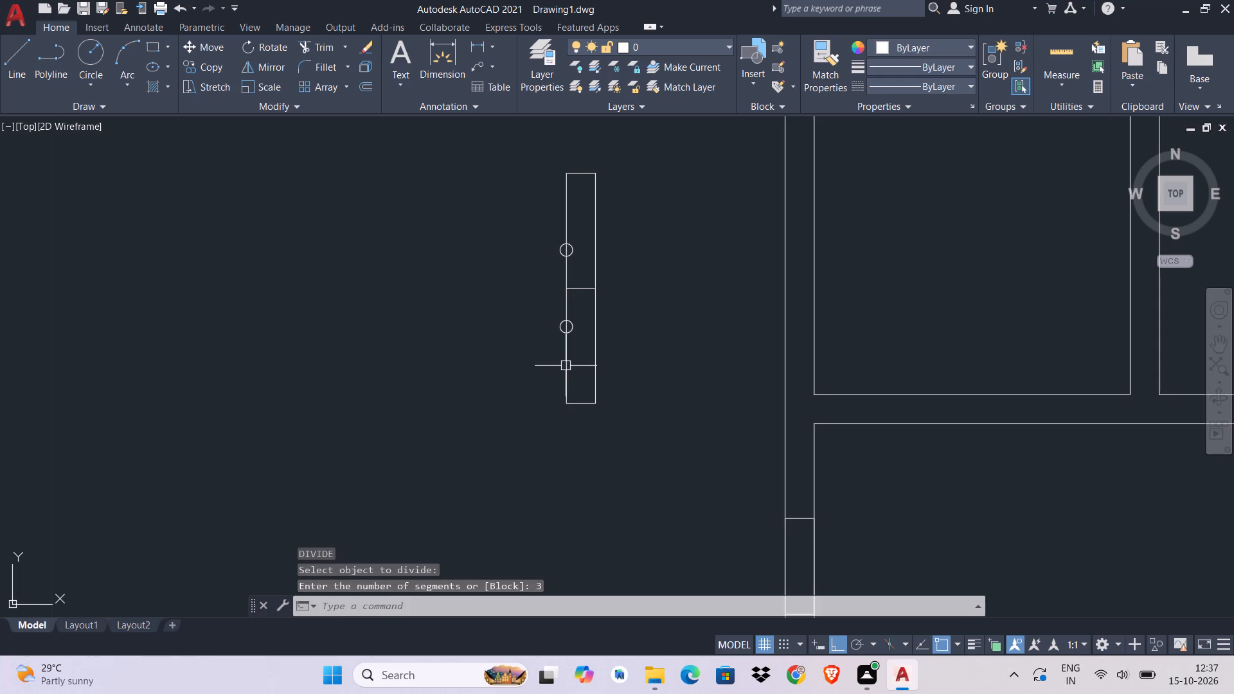
# Draw a horizontal line across the upright rectangle from each of the two division points to the opposite long side.
pyautogui.scroll(1, 577, 205)
pyautogui.press('l')
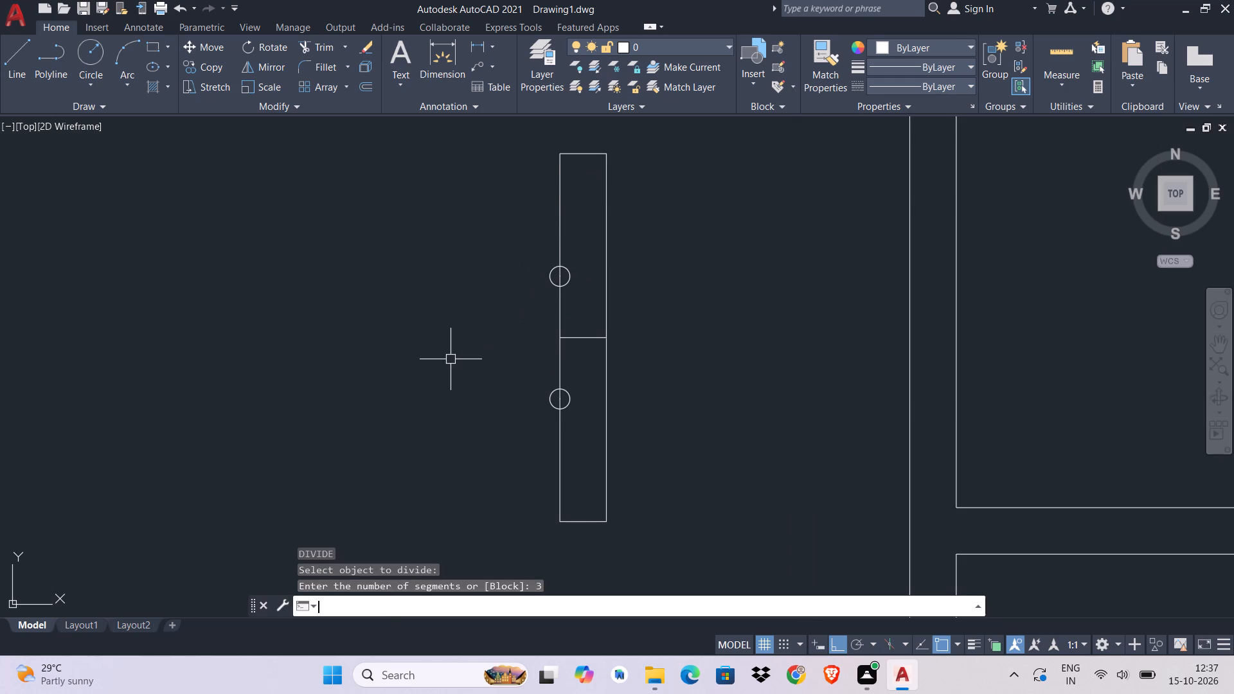
pyautogui.press('space')
pyautogui.click(560, 278)
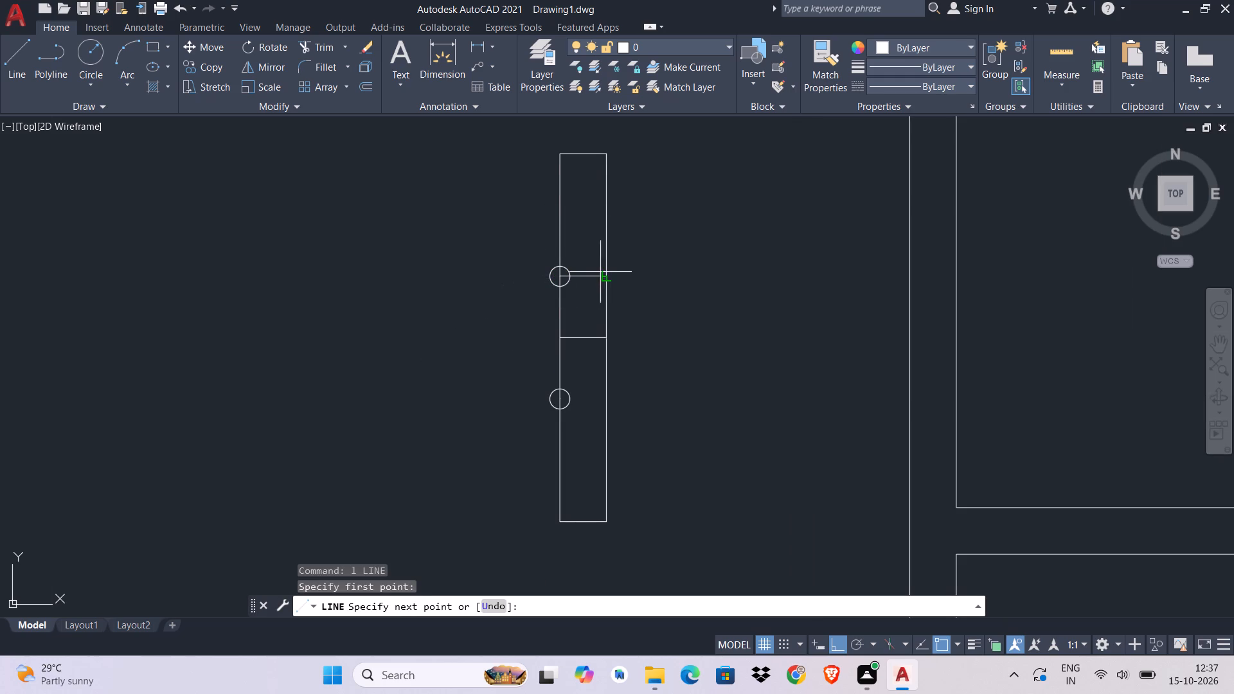
pyautogui.click(607, 272)
pyautogui.press('Escape')
pyautogui.press('space')
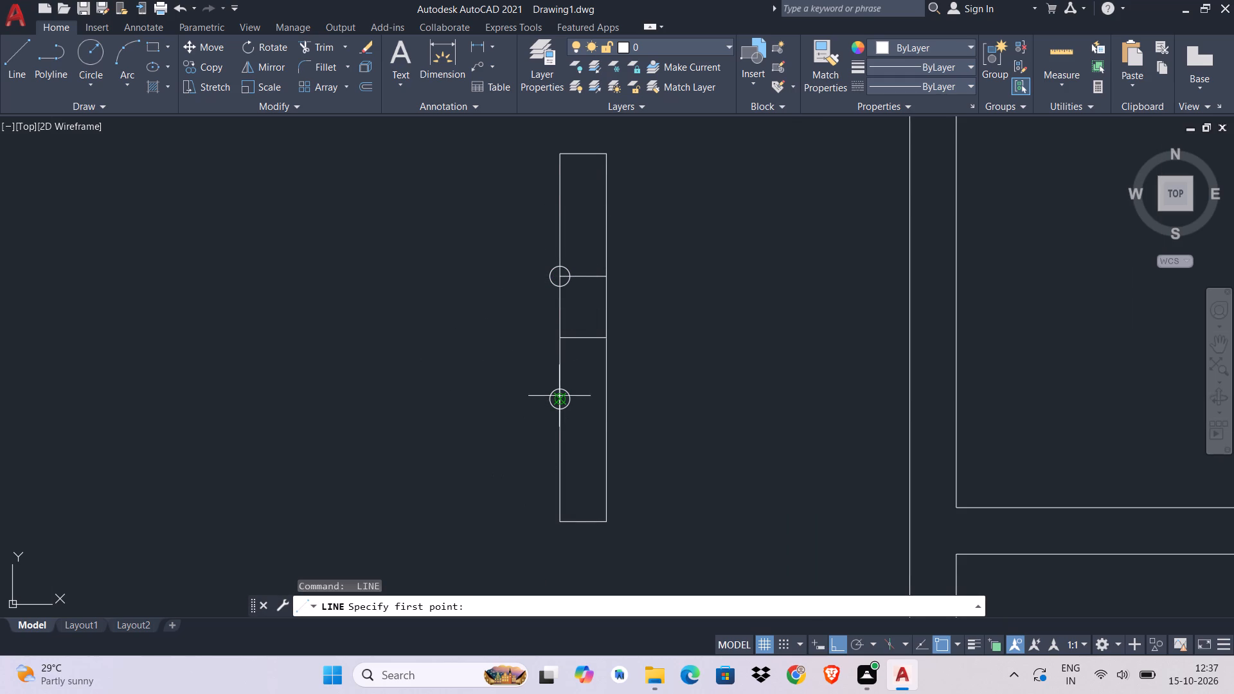
pyautogui.click(560, 400)
pyautogui.click(608, 396)
pyautogui.press('Escape')
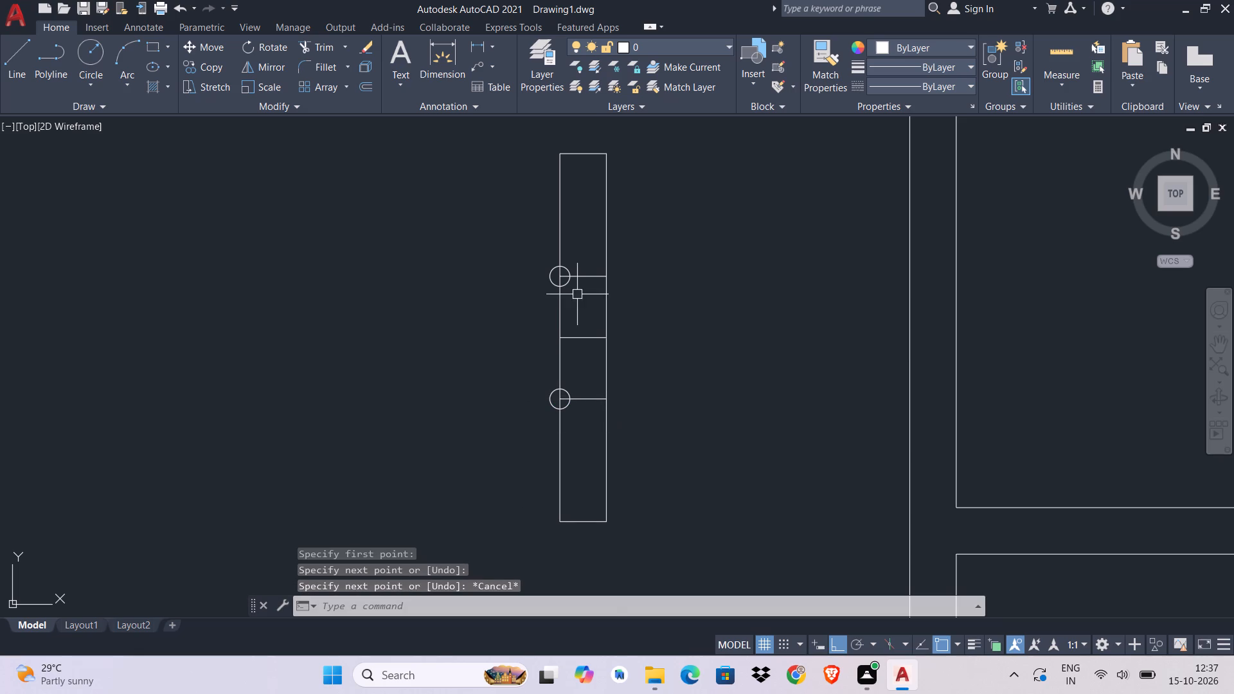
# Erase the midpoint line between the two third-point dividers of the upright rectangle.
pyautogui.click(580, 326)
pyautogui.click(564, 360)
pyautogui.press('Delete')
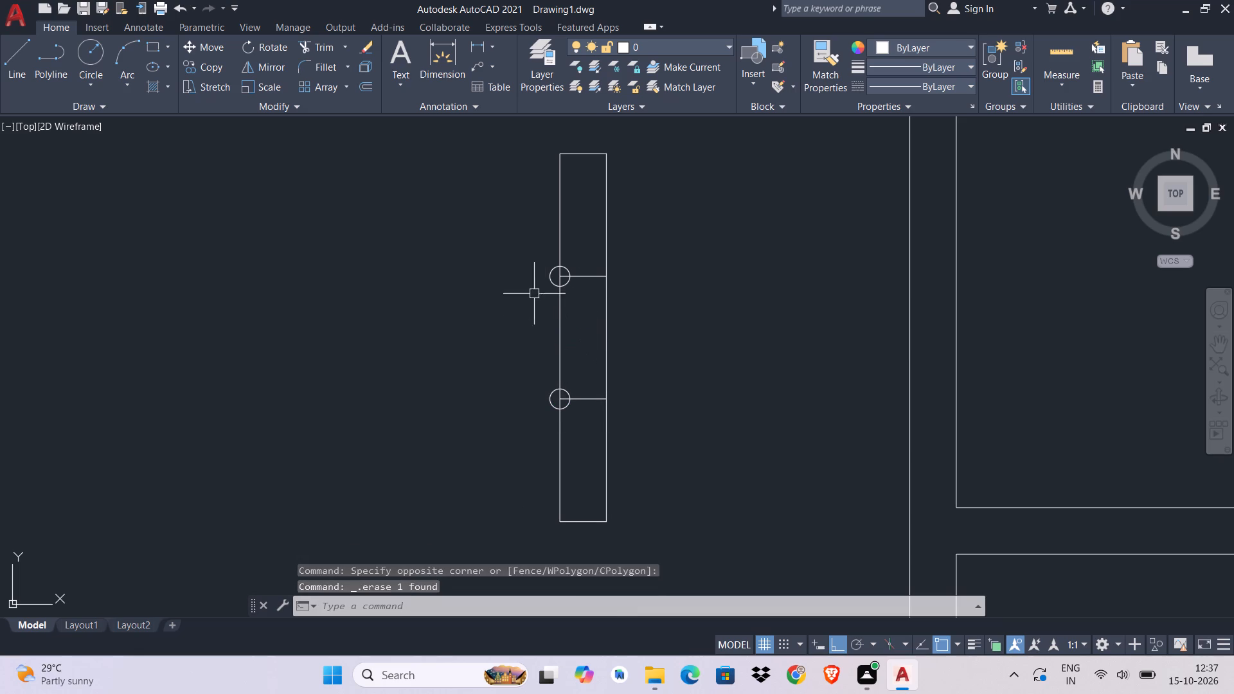
# Erase the two division point markers on the rectangle's left long side.
pyautogui.click(554, 286)
pyautogui.press('Delete')
pyautogui.click(547, 396)
pyautogui.press('Delete')
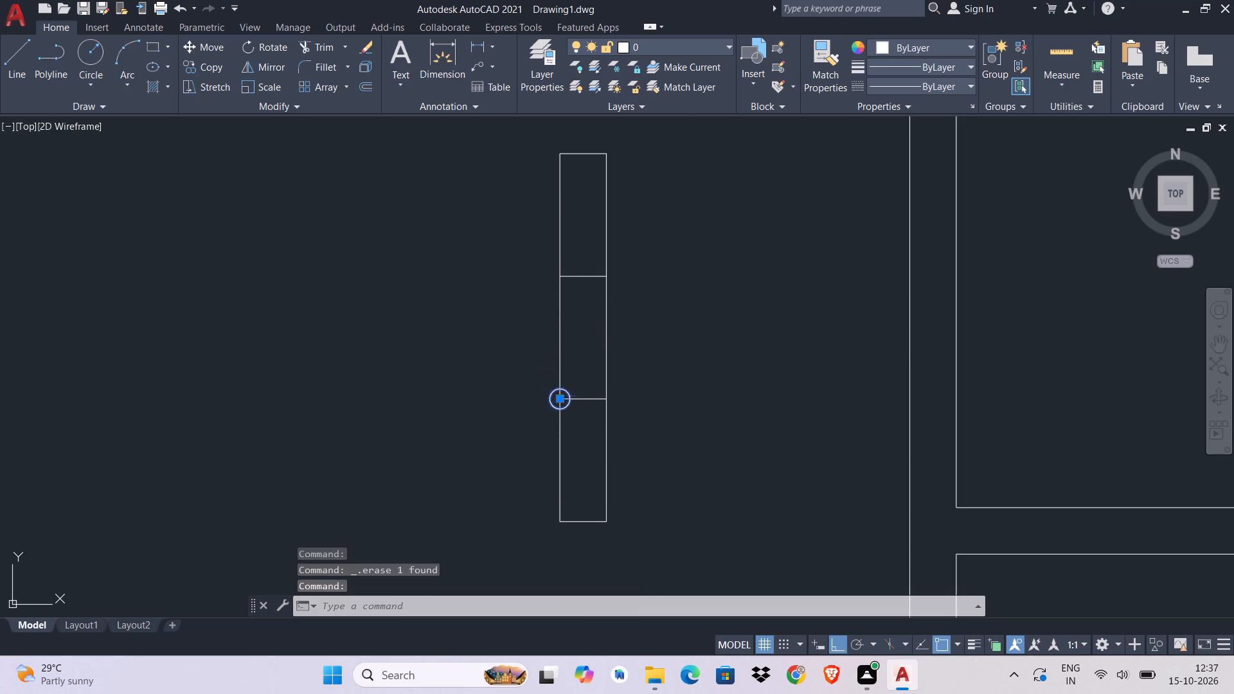
# Draw a short horizontal line outward from the upper-right corner of the three-part window rectangle towards the left exterior wall.
pyautogui.scroll(-3, 545, 436)
pyautogui.moveTo(545, 438); pyautogui.dragTo(589, 343, button='middle')
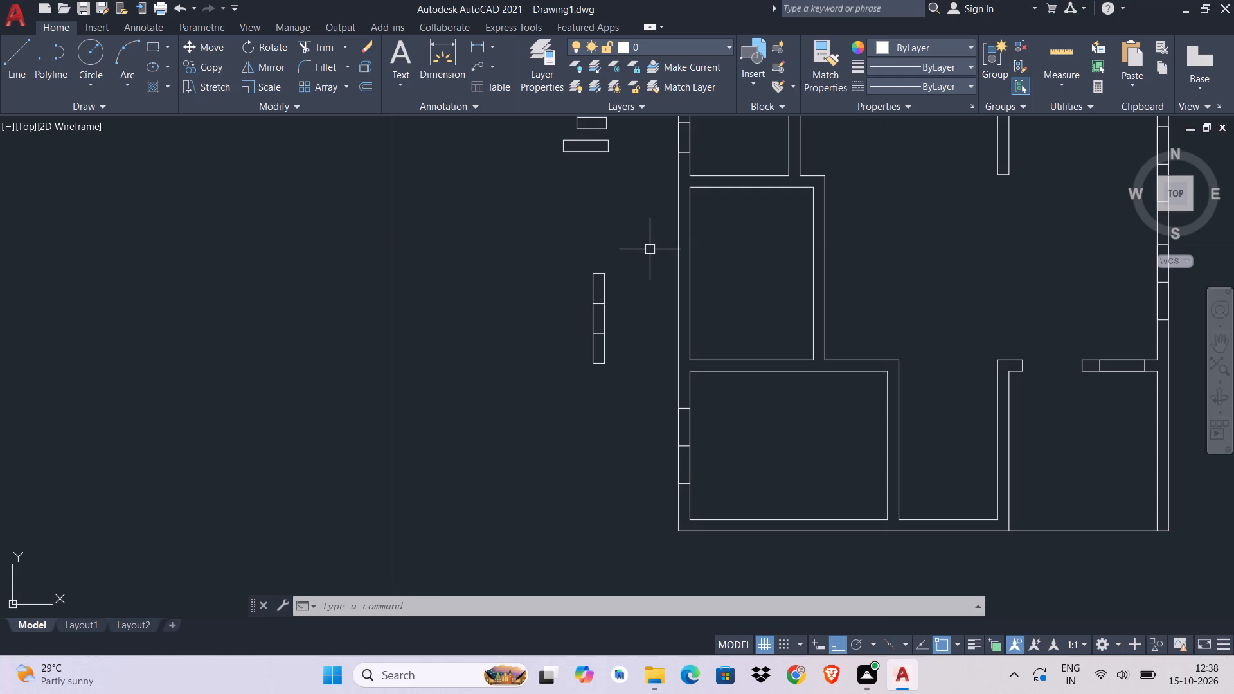
pyautogui.scroll(-1, 636, 346)
pyautogui.scroll(1, 636, 346)
pyautogui.scroll(-1, 636, 346)
pyautogui.scroll(2, 636, 290)
pyautogui.press('space')
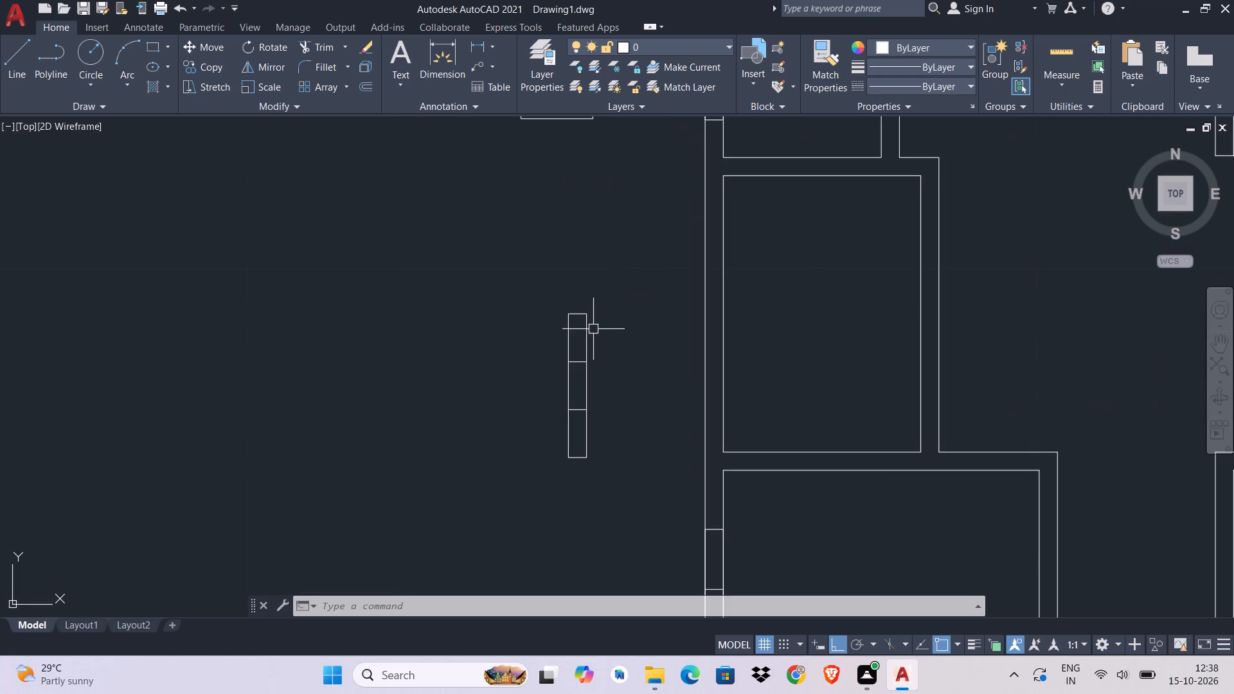
pyautogui.press('Escape')
pyautogui.write('l')
pyautogui.press('space')
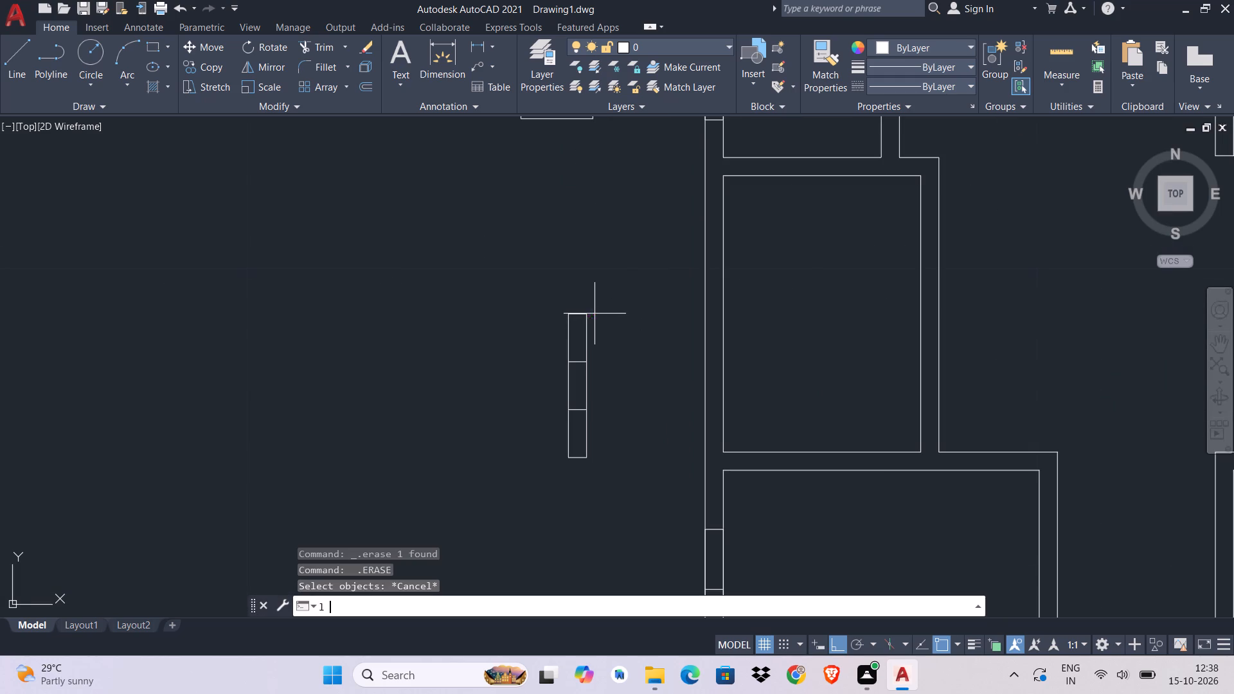
pyautogui.click(591, 314)
pyautogui.click(653, 314)
pyautogui.press('Escape')
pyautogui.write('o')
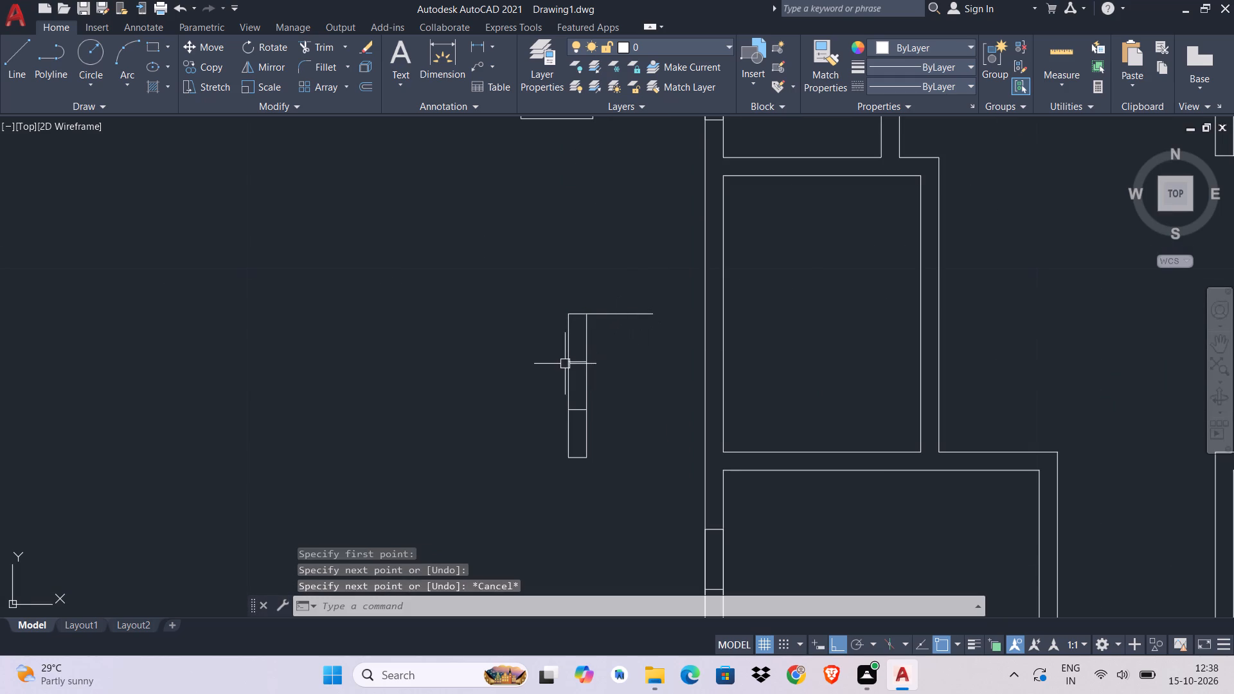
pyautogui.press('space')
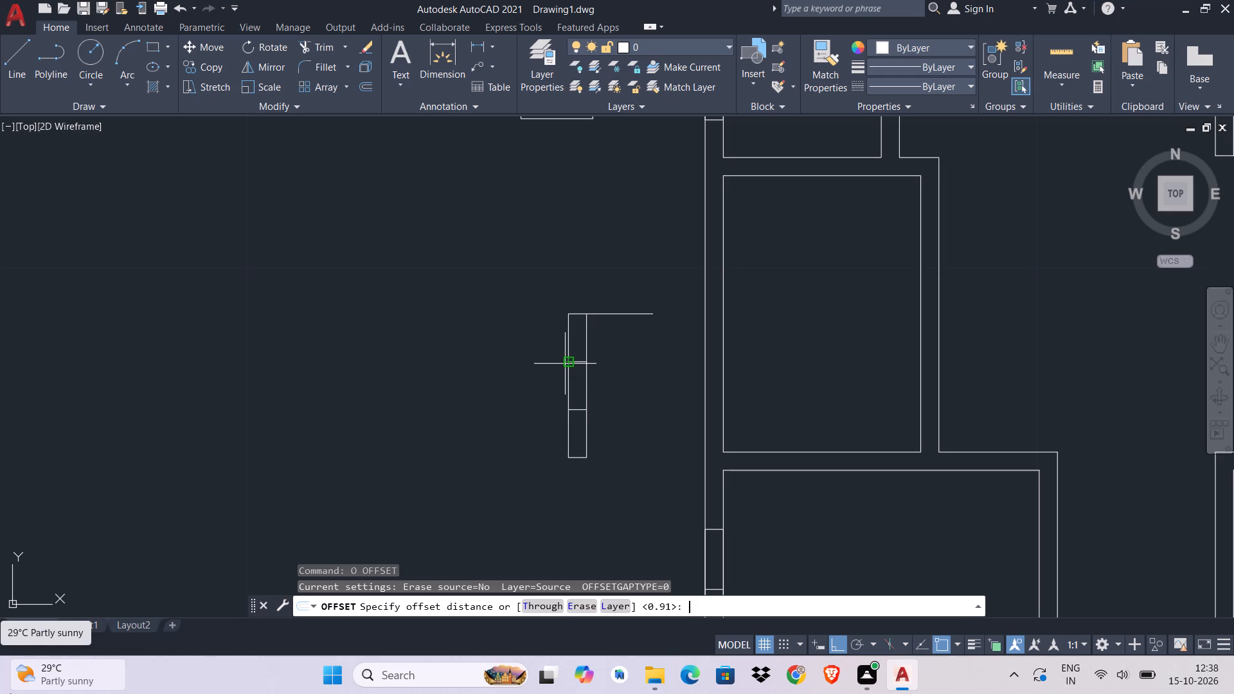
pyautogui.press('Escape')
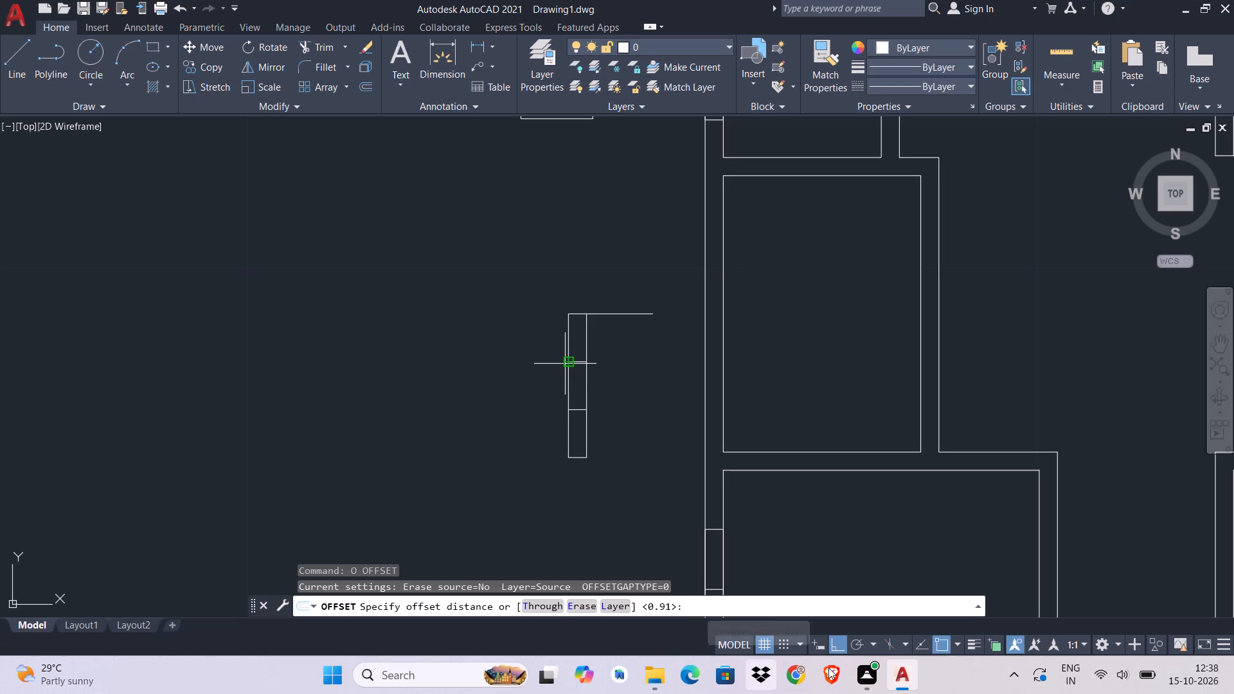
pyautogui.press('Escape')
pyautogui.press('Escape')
# Offset the short horizontal line at the top of the three-part window downward by 1.52.
pyautogui.write('o')
pyautogui.press('space')
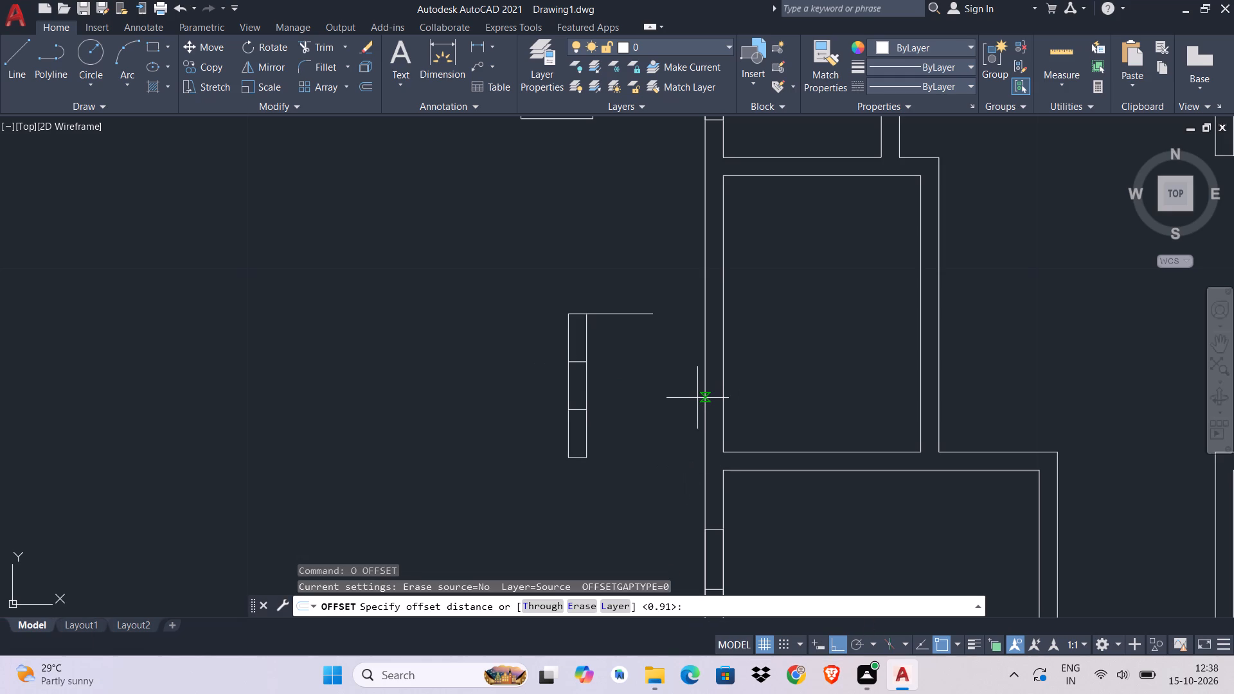
pyautogui.write('1.5')
pyautogui.press('2')
pyautogui.press('Return')
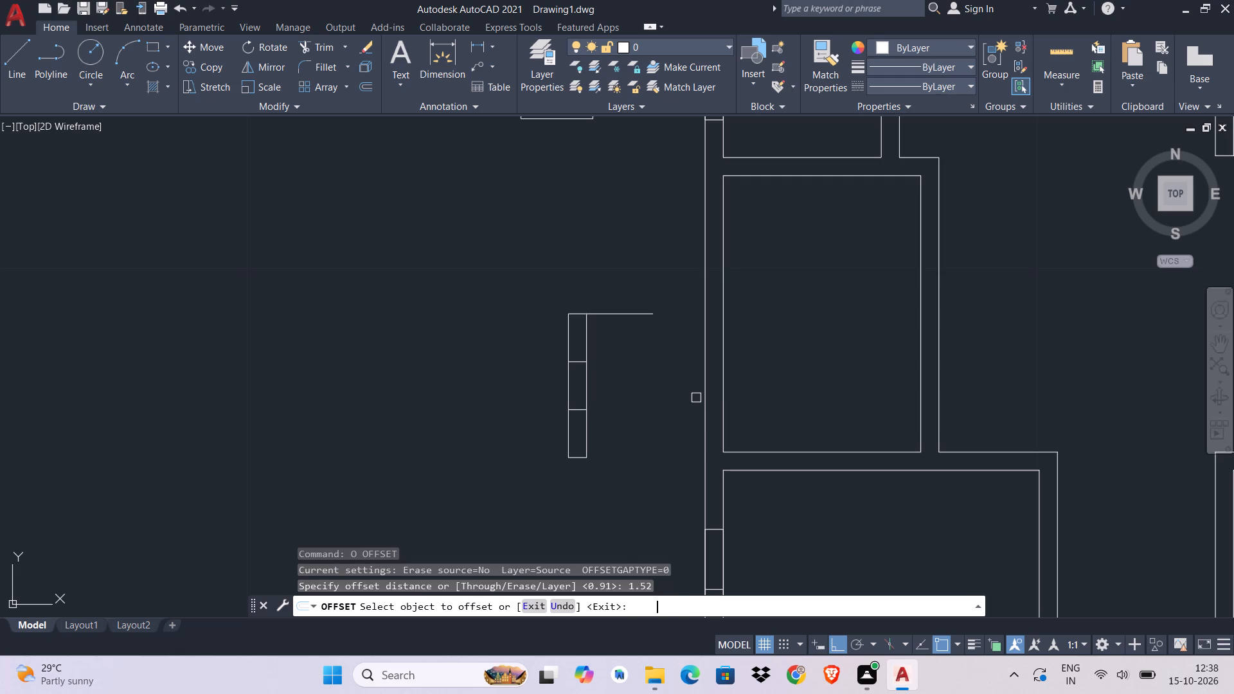
pyautogui.click(607, 324)
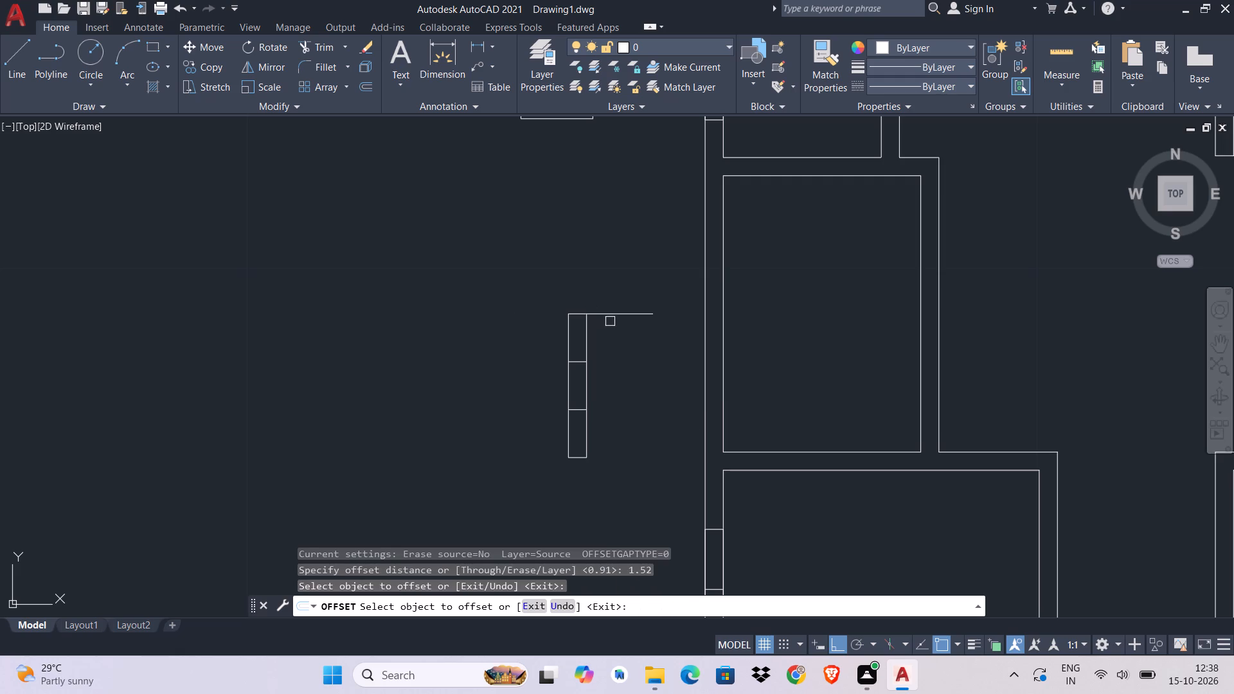
pyautogui.click(611, 317)
pyautogui.click(606, 429)
pyautogui.moveTo(618, 510); pyautogui.dragTo(618, 391, button='middle')
pyautogui.scroll(-1, 619, 369)
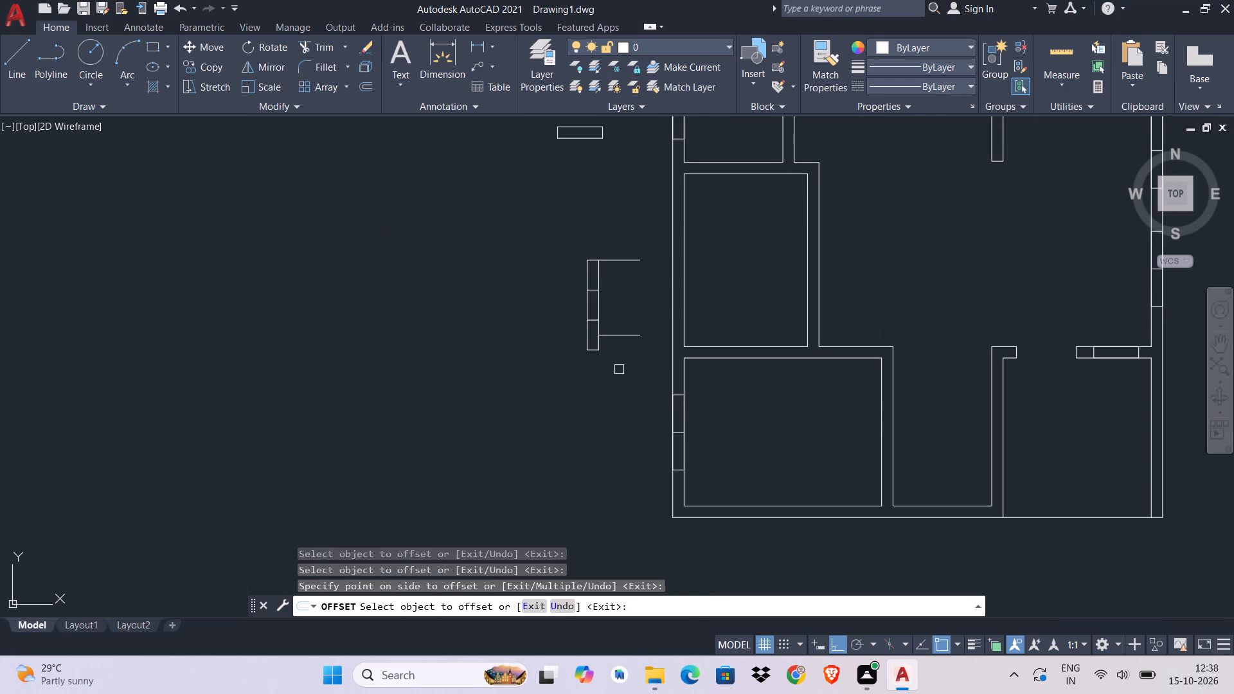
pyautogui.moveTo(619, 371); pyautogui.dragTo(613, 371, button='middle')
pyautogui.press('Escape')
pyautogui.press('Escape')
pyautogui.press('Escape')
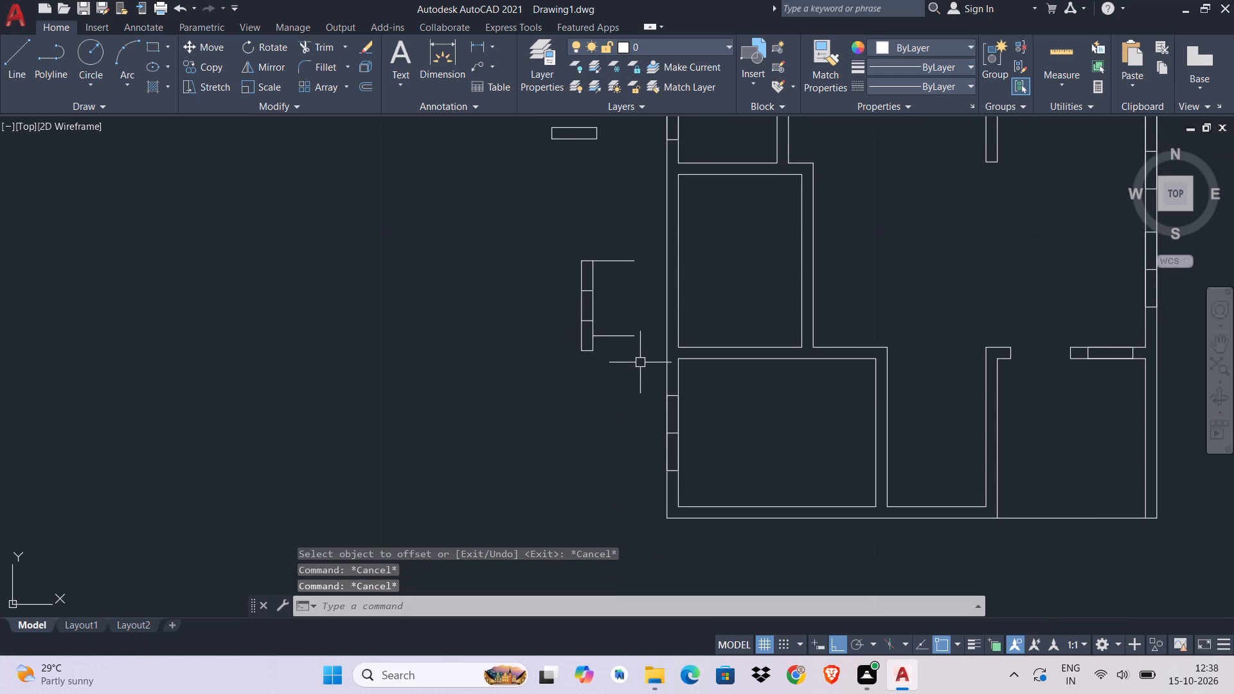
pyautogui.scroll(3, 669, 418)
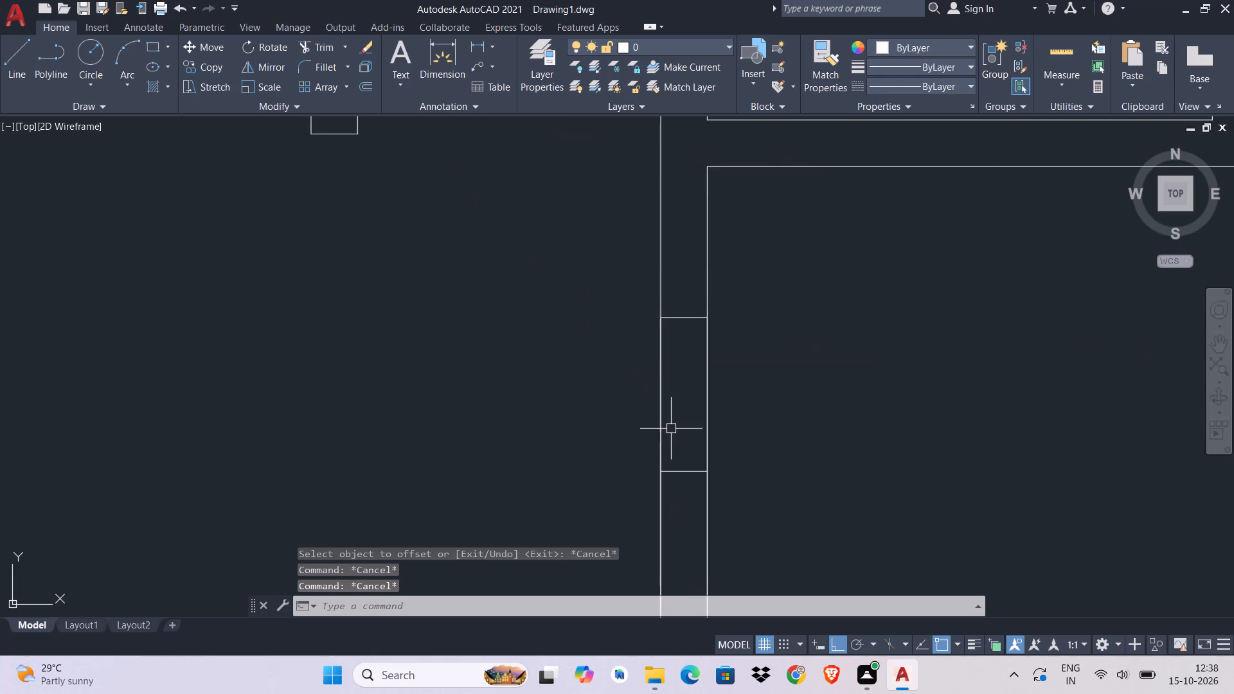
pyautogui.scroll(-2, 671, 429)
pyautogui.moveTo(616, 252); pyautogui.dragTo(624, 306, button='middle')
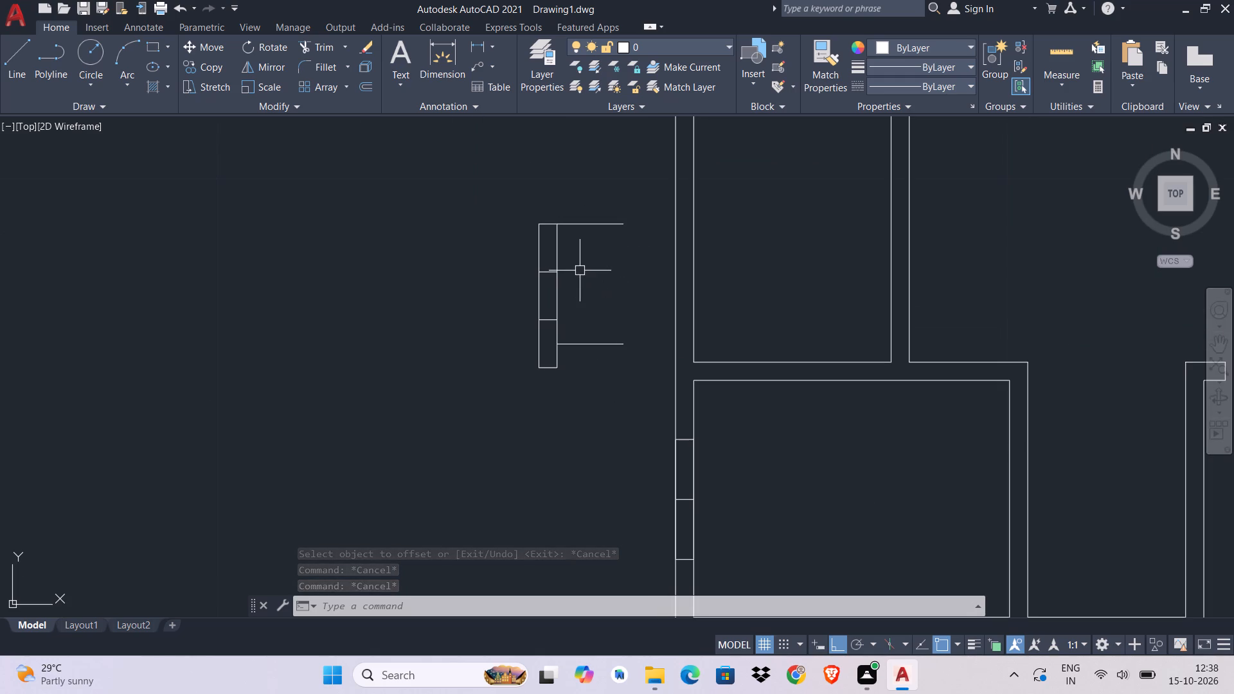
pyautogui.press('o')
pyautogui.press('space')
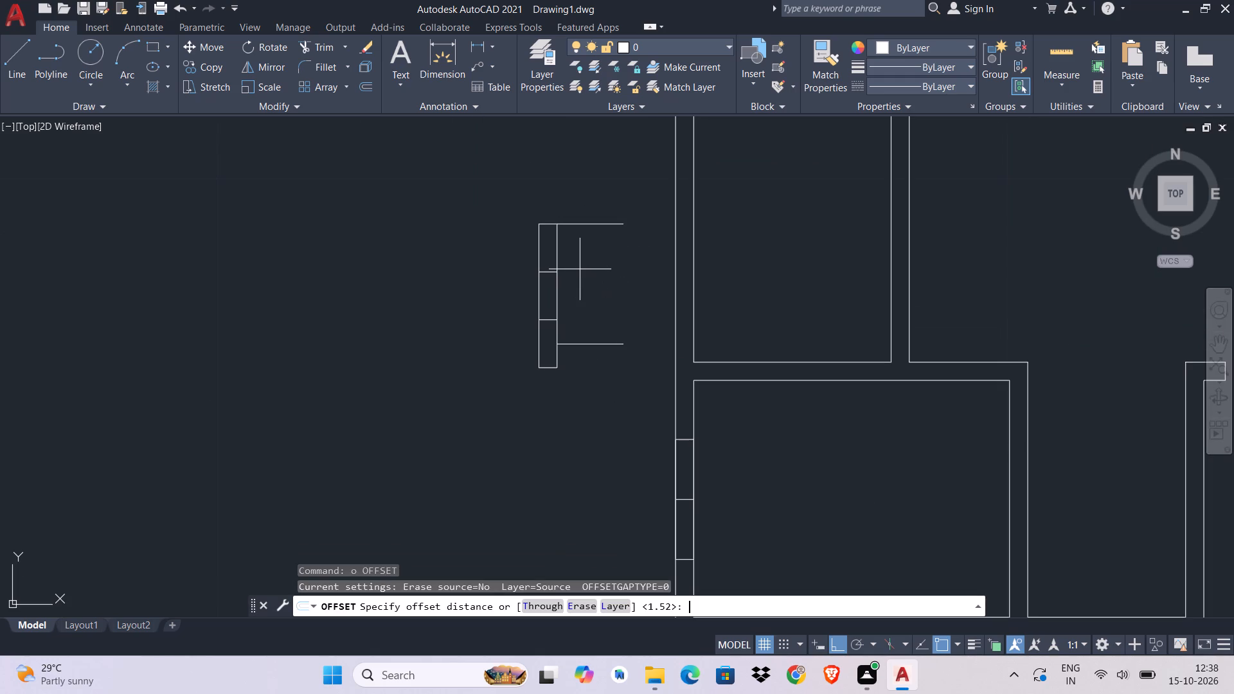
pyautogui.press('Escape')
# Draw a vertical line joining the two short horizontal lines beside the three-part window, just outside its long side.
pyautogui.write('l')
pyautogui.press('space')
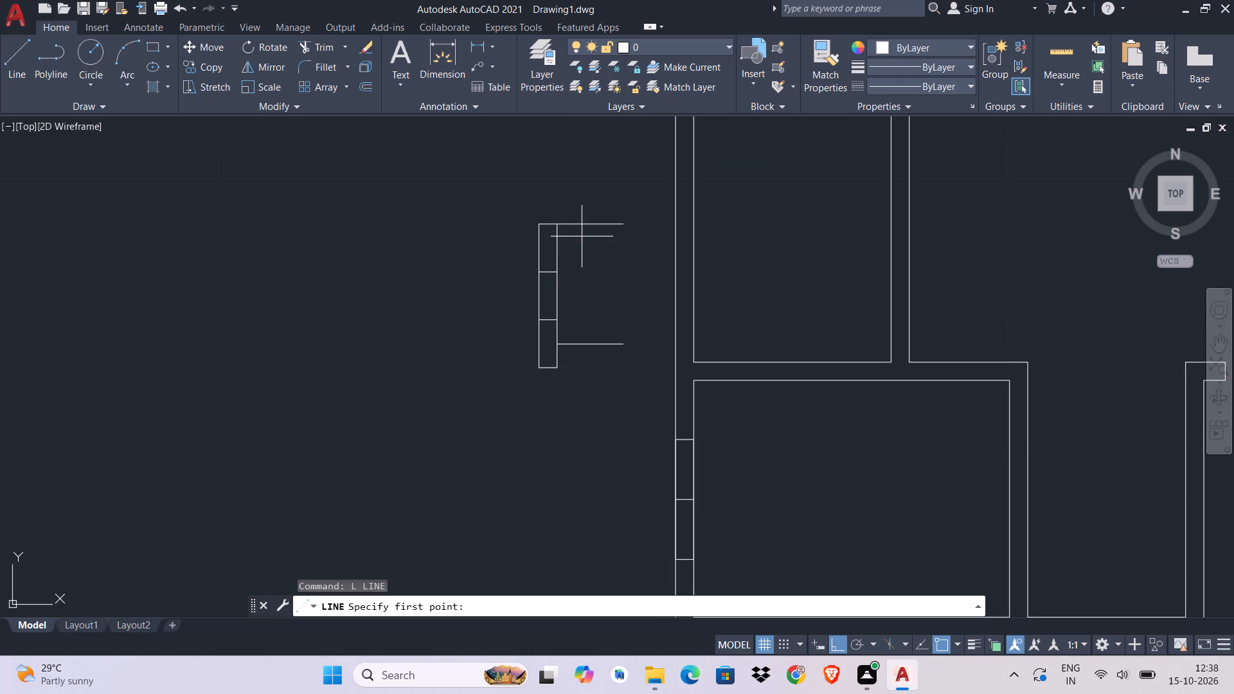
pyautogui.click(582, 220)
pyautogui.click(576, 346)
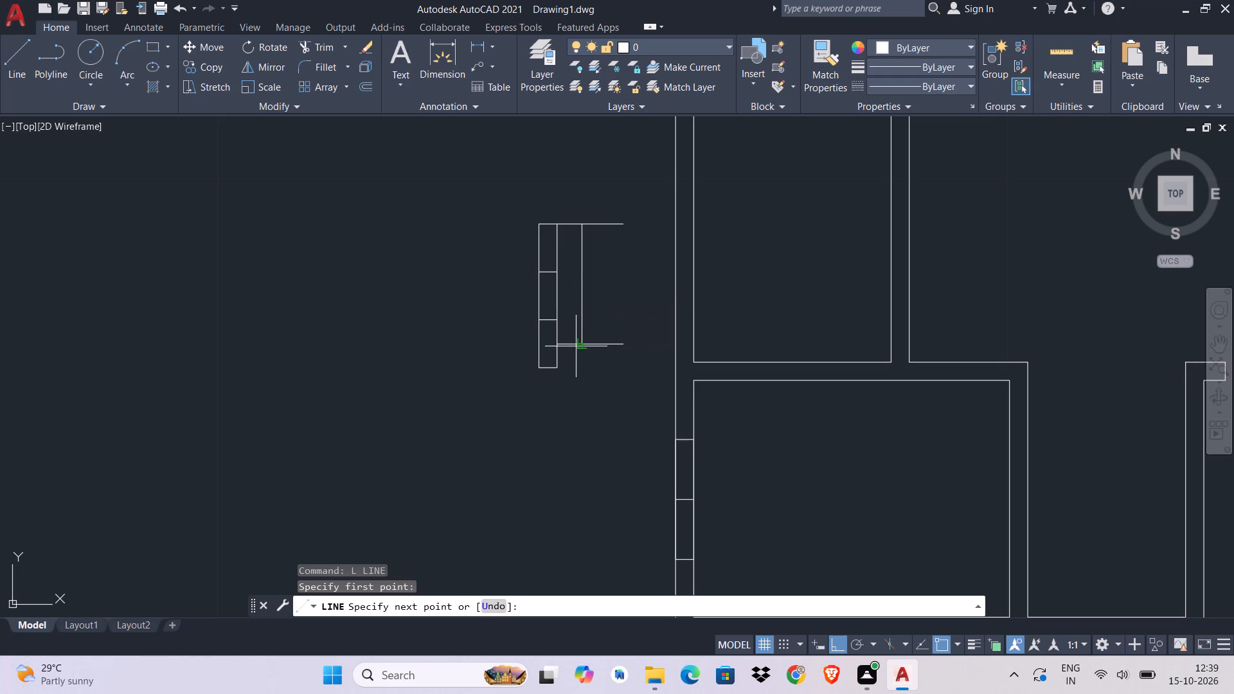
pyautogui.press('Escape')
# Offset the new vertical line by 0.23 towards the left exterior wall.
pyautogui.write('o 0.23')
pyautogui.press('space')
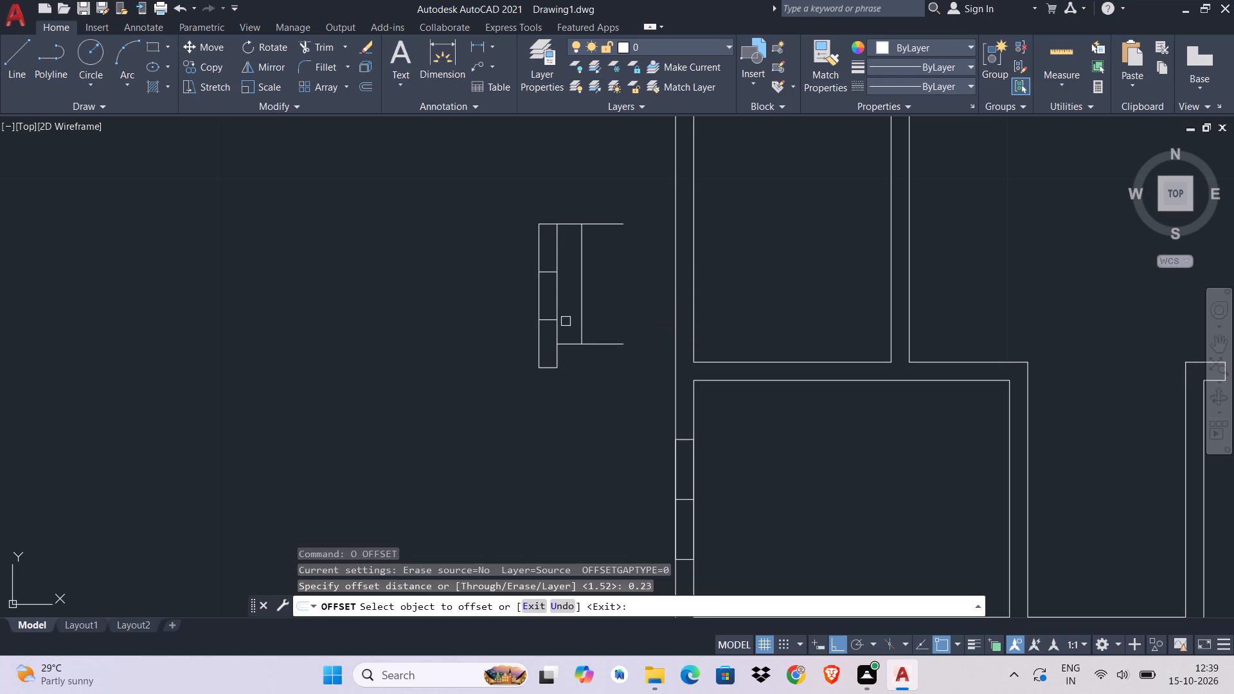
pyautogui.click(584, 319)
pyautogui.click(636, 319)
pyautogui.press('Escape')
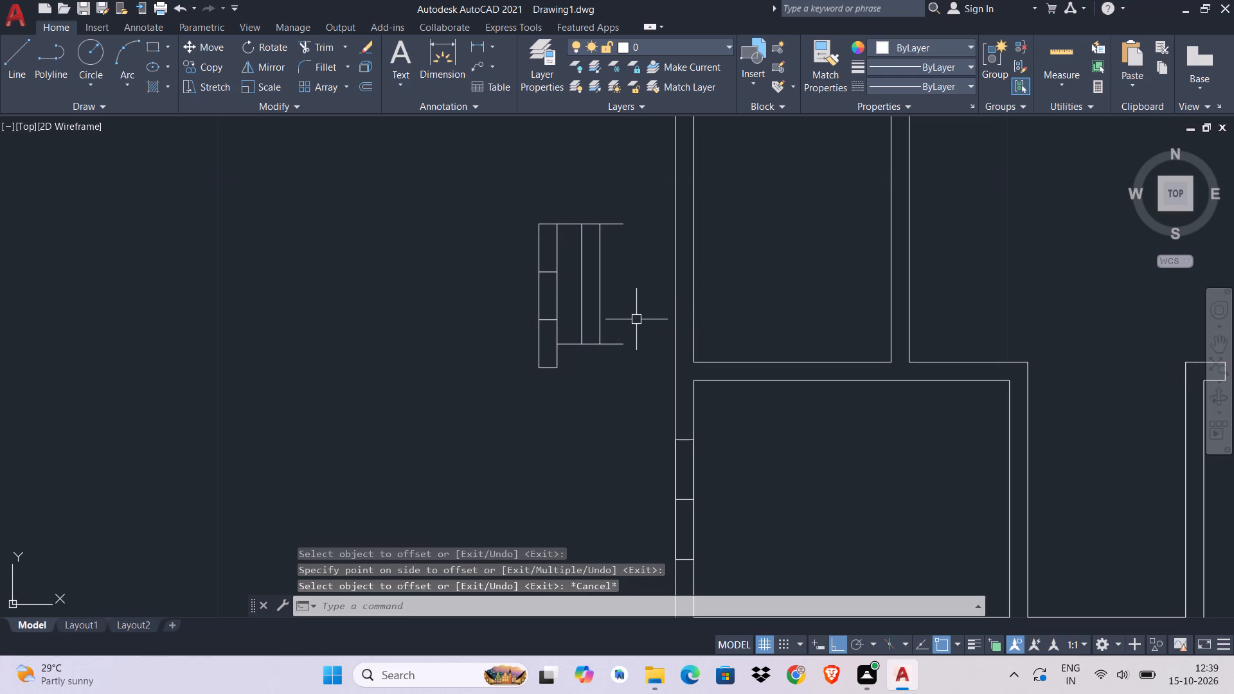
# Trim the horizontal lines' overhangs on both sides of the vertical pair, leaving a closed upright rectangle beside the three-part window.
pyautogui.write('tr')
pyautogui.press('space')
pyautogui.moveTo(634, 181); pyautogui.dragTo(633, 188)
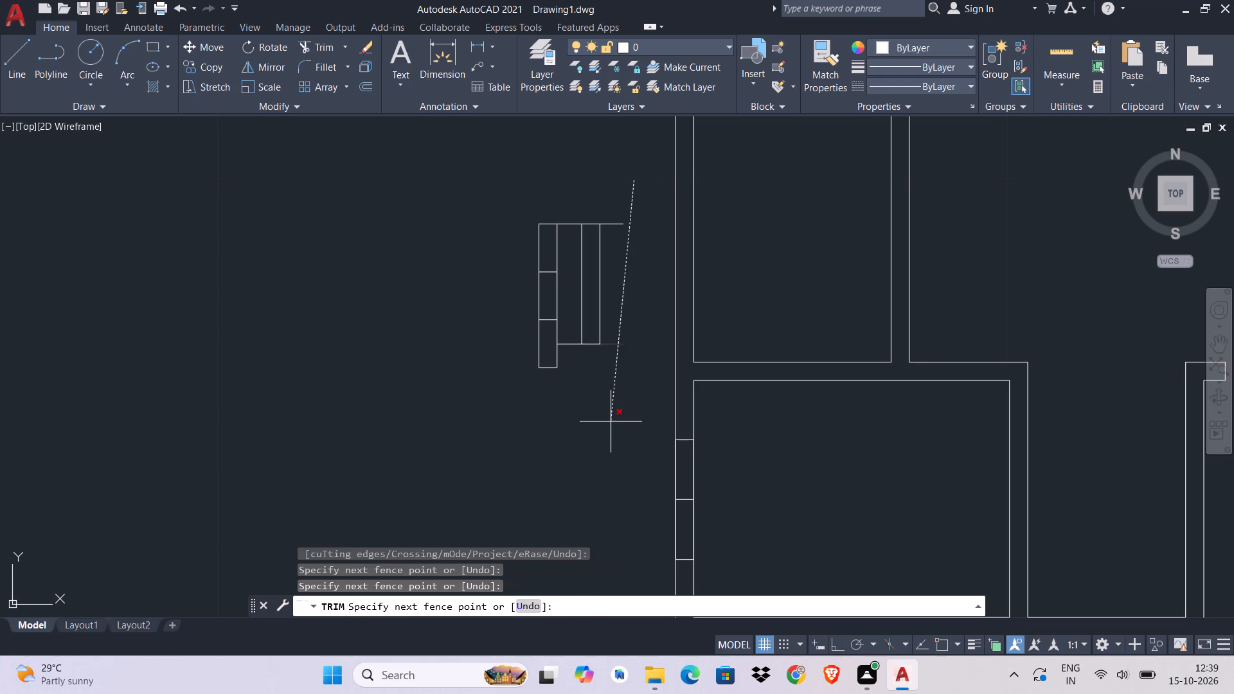
pyautogui.click(611, 423)
pyautogui.click(619, 232)
pyautogui.click(605, 177)
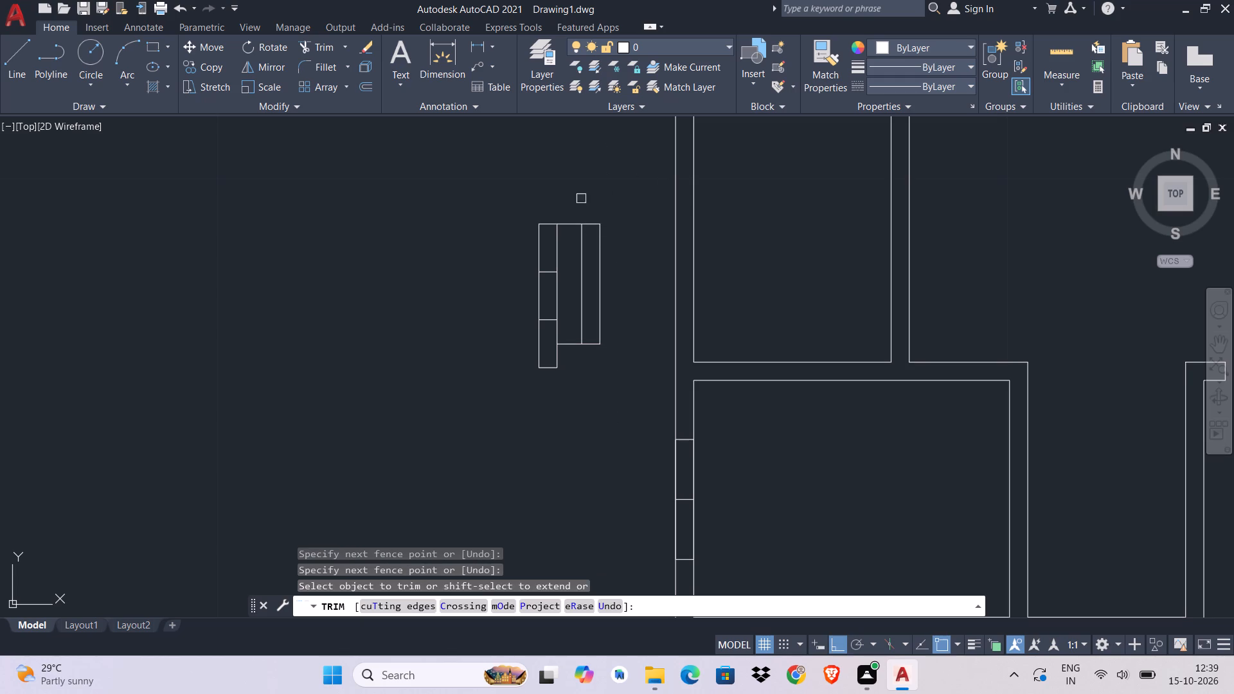
pyautogui.click(569, 207)
pyautogui.click(568, 375)
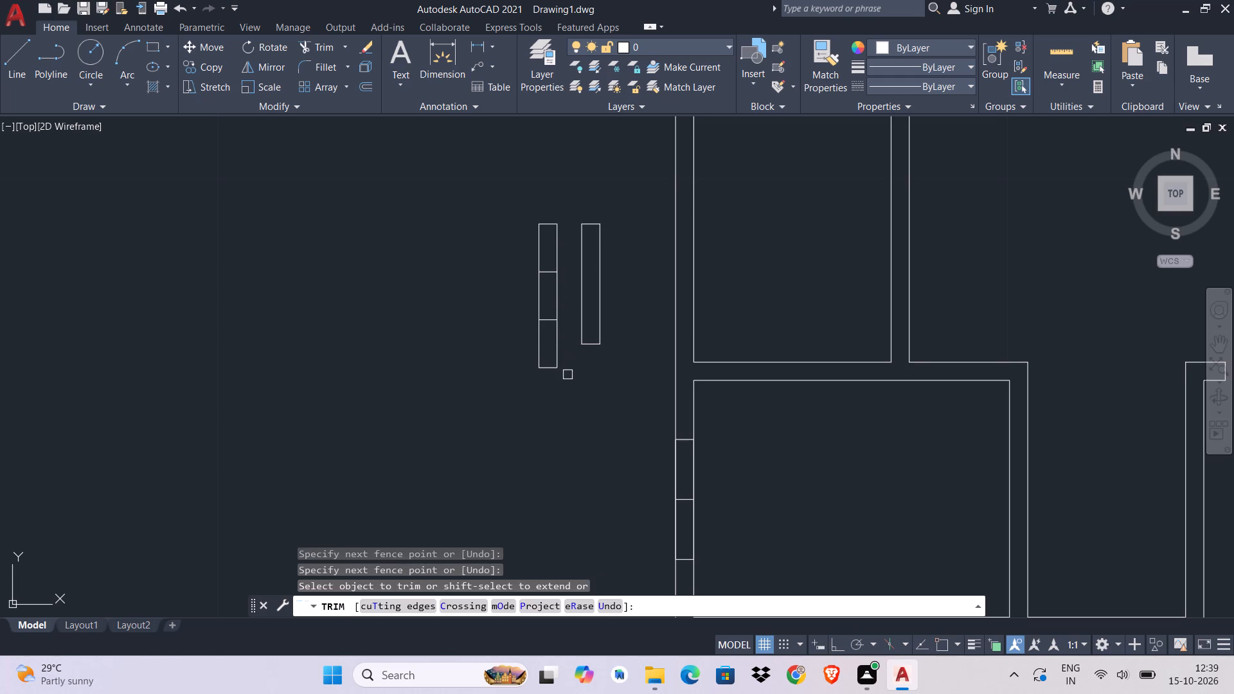
pyautogui.press('Escape')
pyautogui.press('Escape')
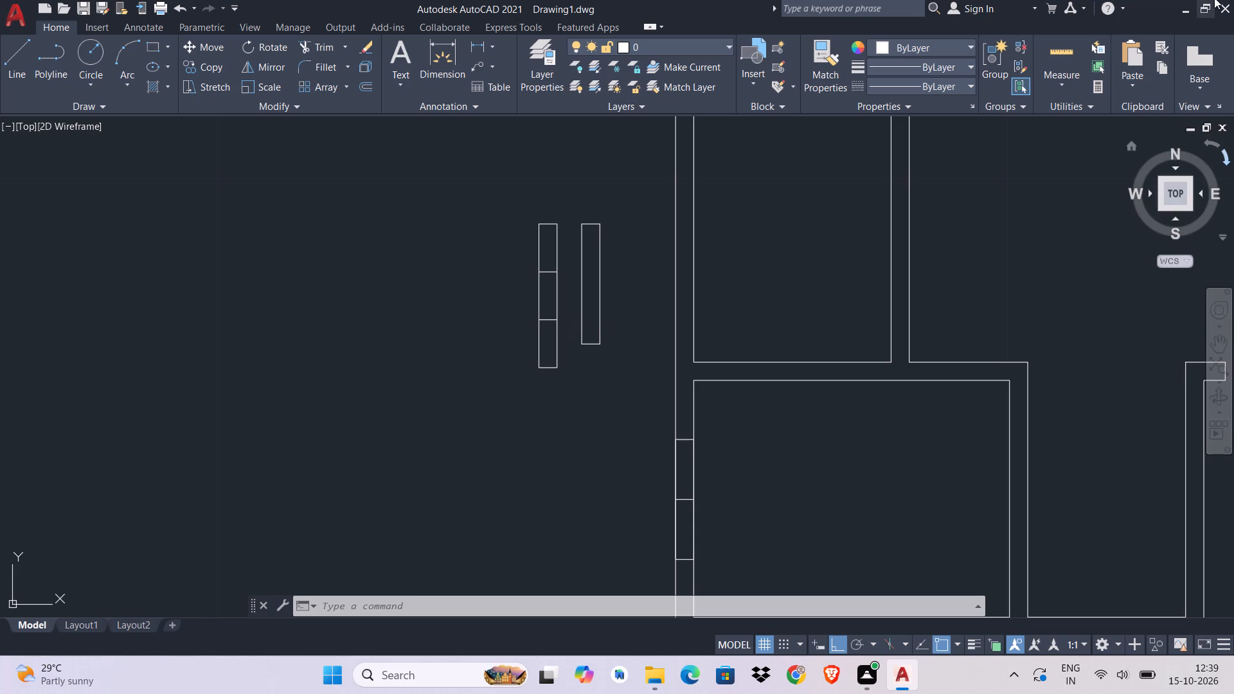
pyautogui.press('Escape')
pyautogui.press('Escape')
pyautogui.press('Escape')
pyautogui.press('Escape')
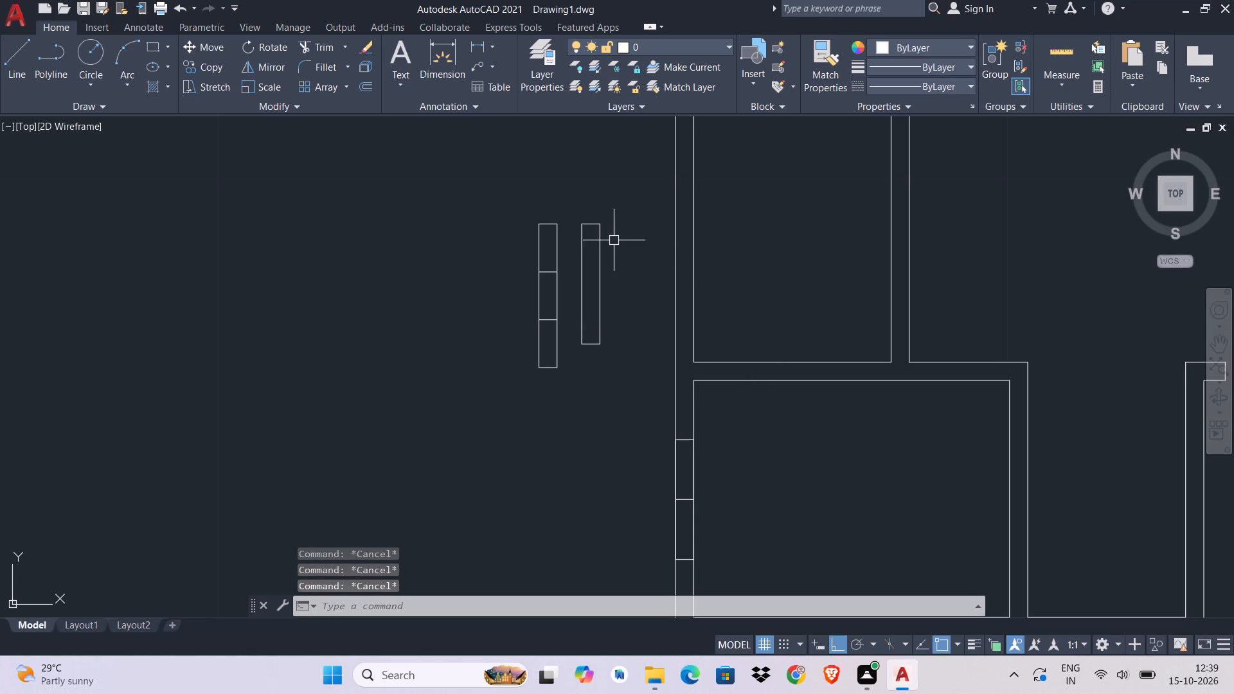
# Draw a horizontal divider between the midpoints of the new upright rectangle's long sides, splitting it into two parts.
pyautogui.press('l')
pyautogui.press('space')
pyautogui.click(580, 285)
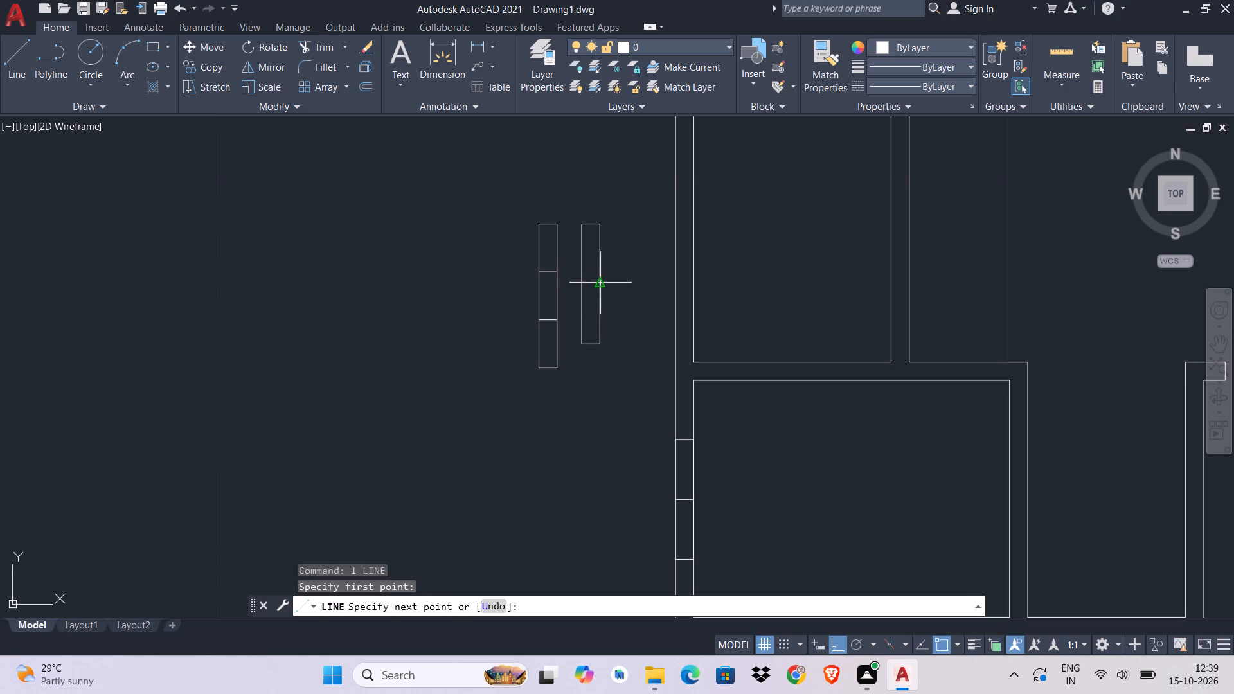
pyautogui.click(602, 282)
pyautogui.press('Escape')
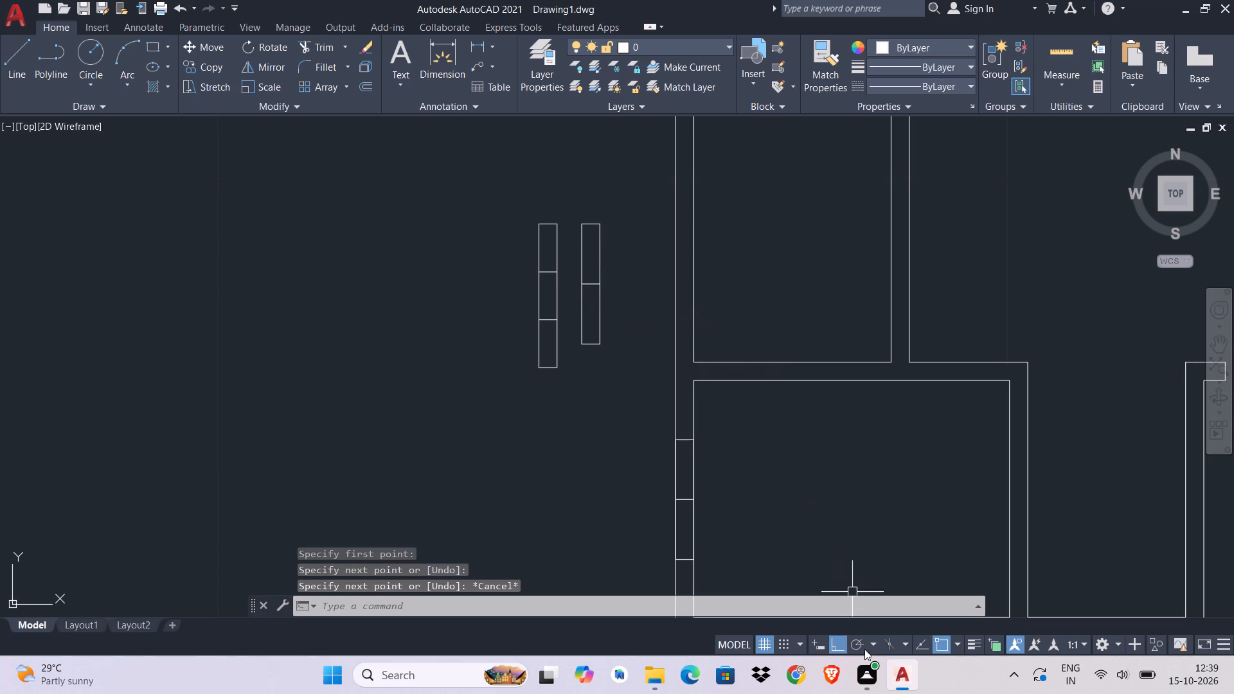
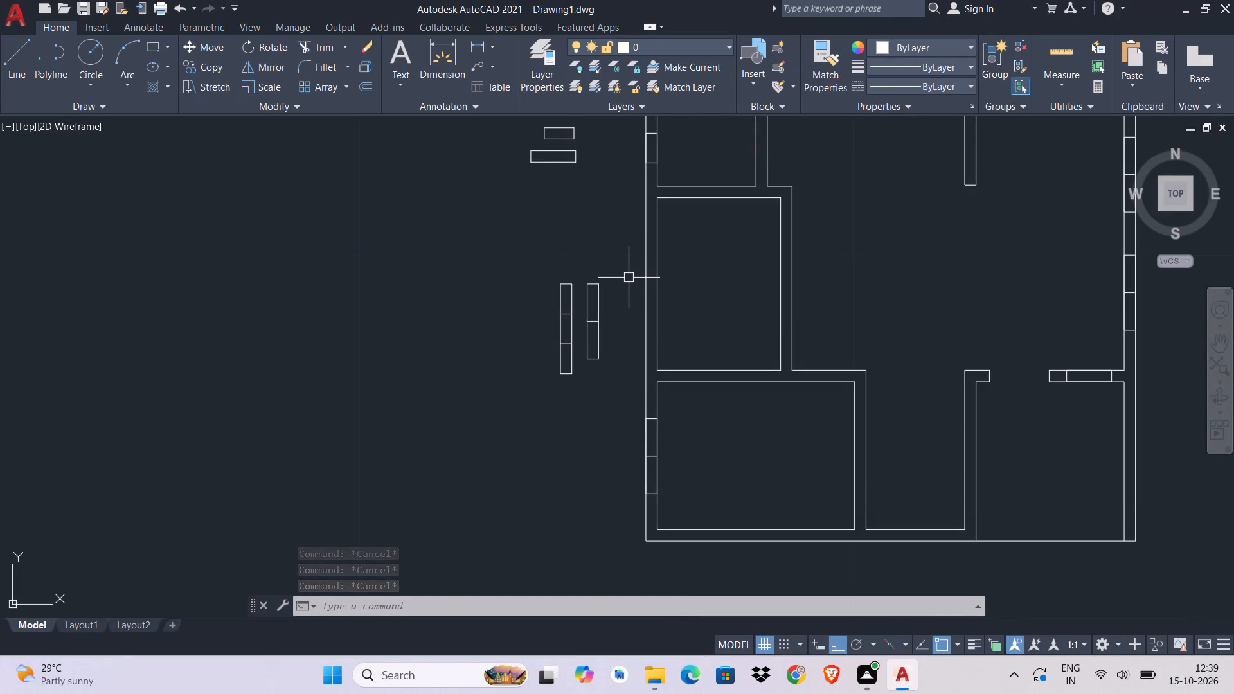
# Move the three-part window into the left exterior wall of the middle-left room by its lower-left corner, with Ortho off.
pyautogui.moveTo(644, 456); pyautogui.dragTo(605, 386, button='middle')
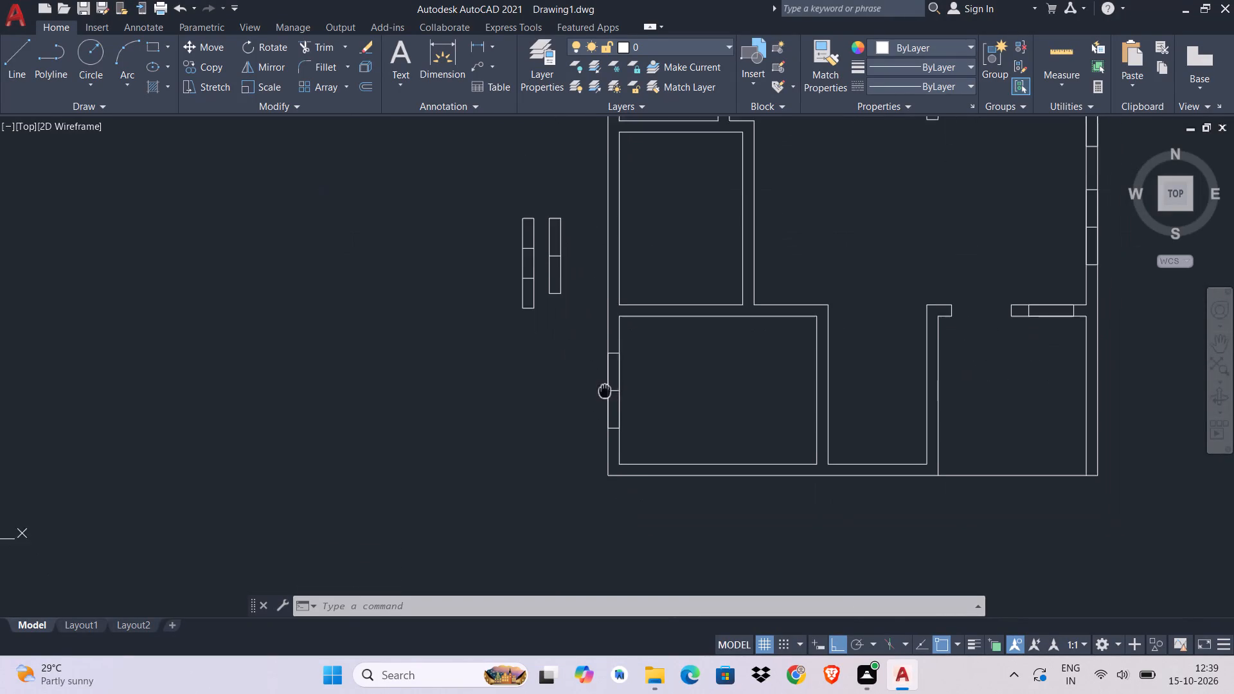
pyautogui.moveTo(605, 386); pyautogui.dragTo(604, 384, button='middle')
pyautogui.scroll(-1, 611, 420)
pyautogui.scroll(1, 611, 420)
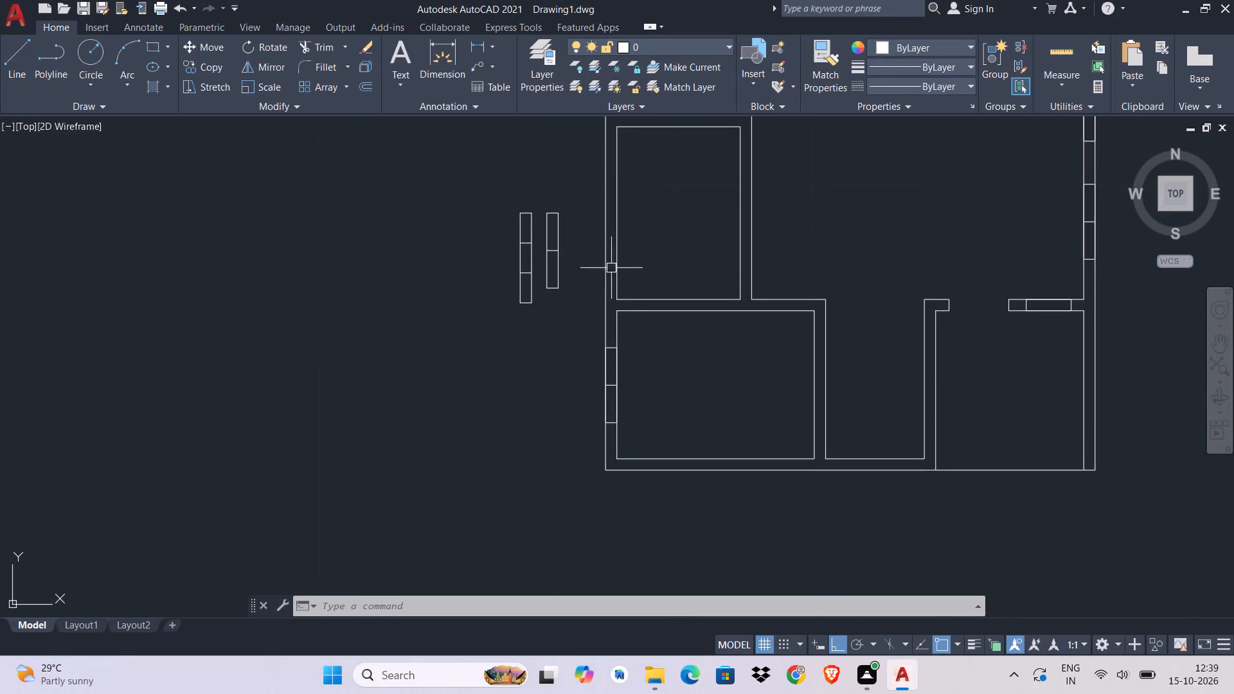
pyautogui.moveTo(533, 260); pyautogui.dragTo(537, 335, button='middle')
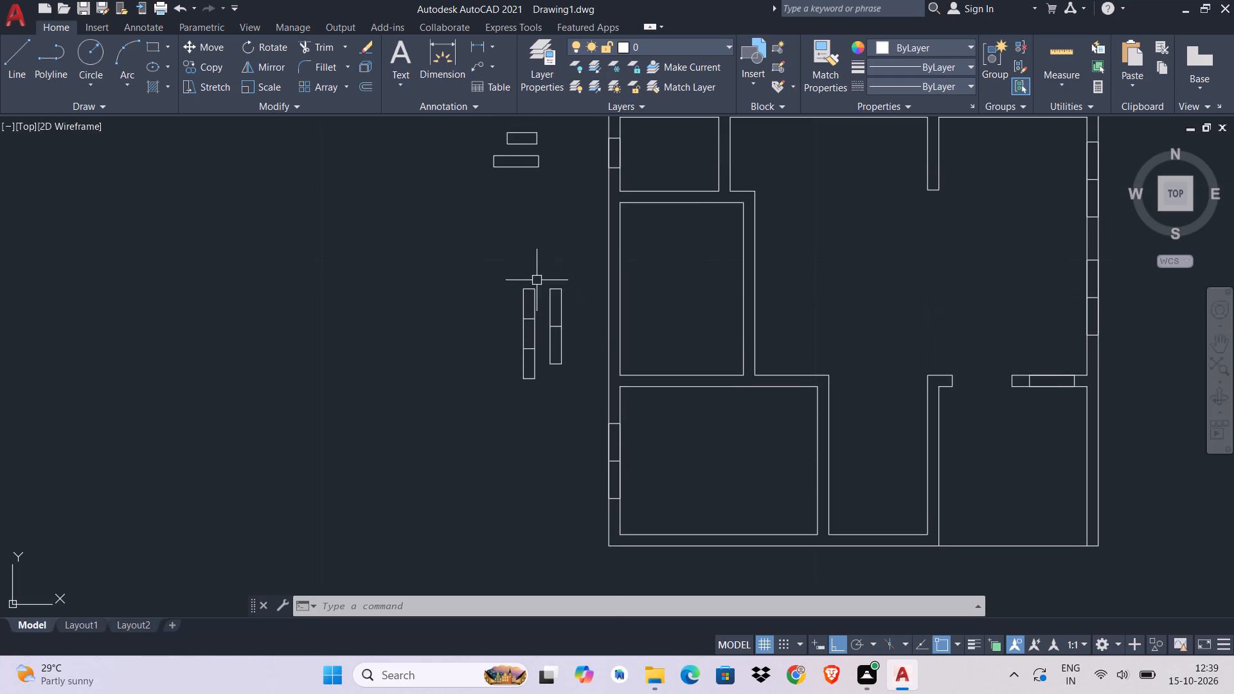
pyautogui.click(537, 278)
pyautogui.click(490, 451)
pyautogui.write('m')
pyautogui.press('space')
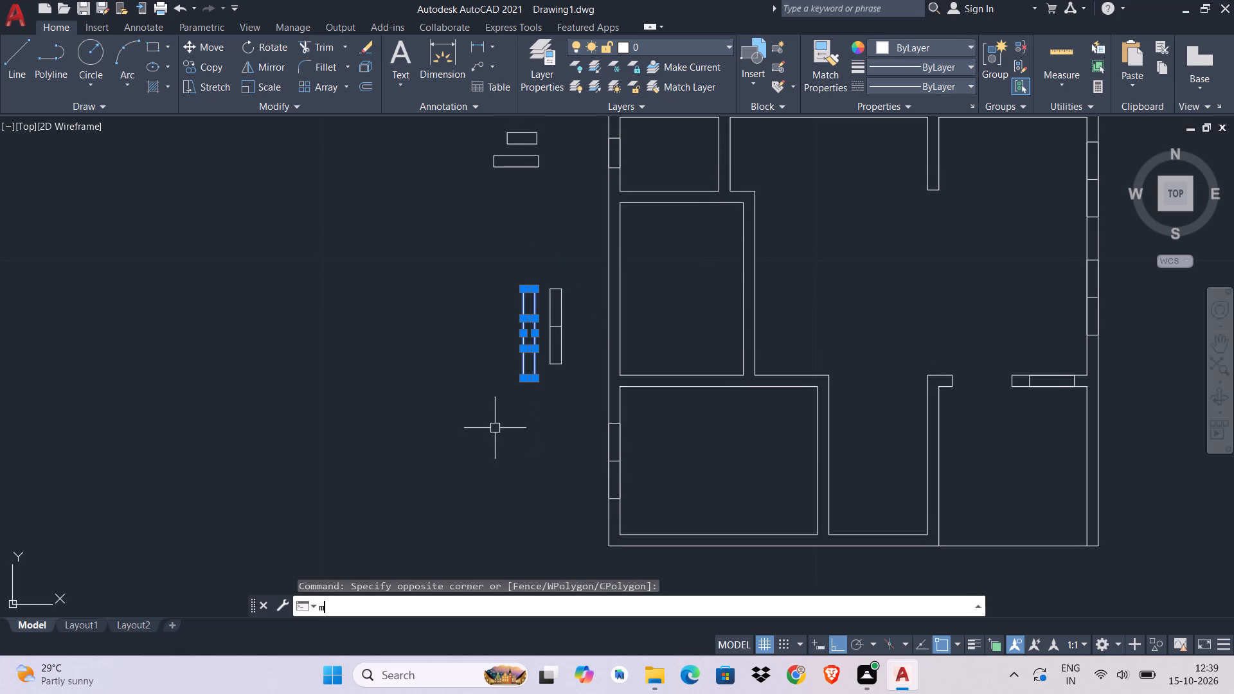
pyautogui.click(526, 377)
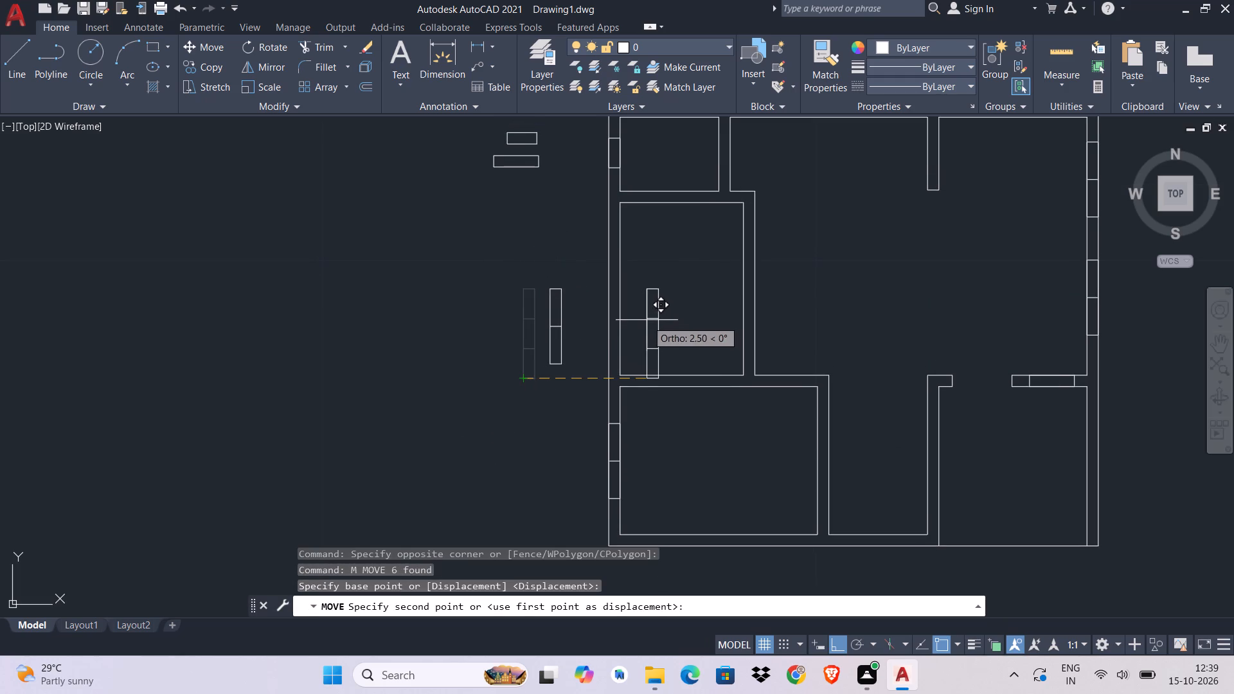
pyautogui.hotkey('ctrl', 'l')
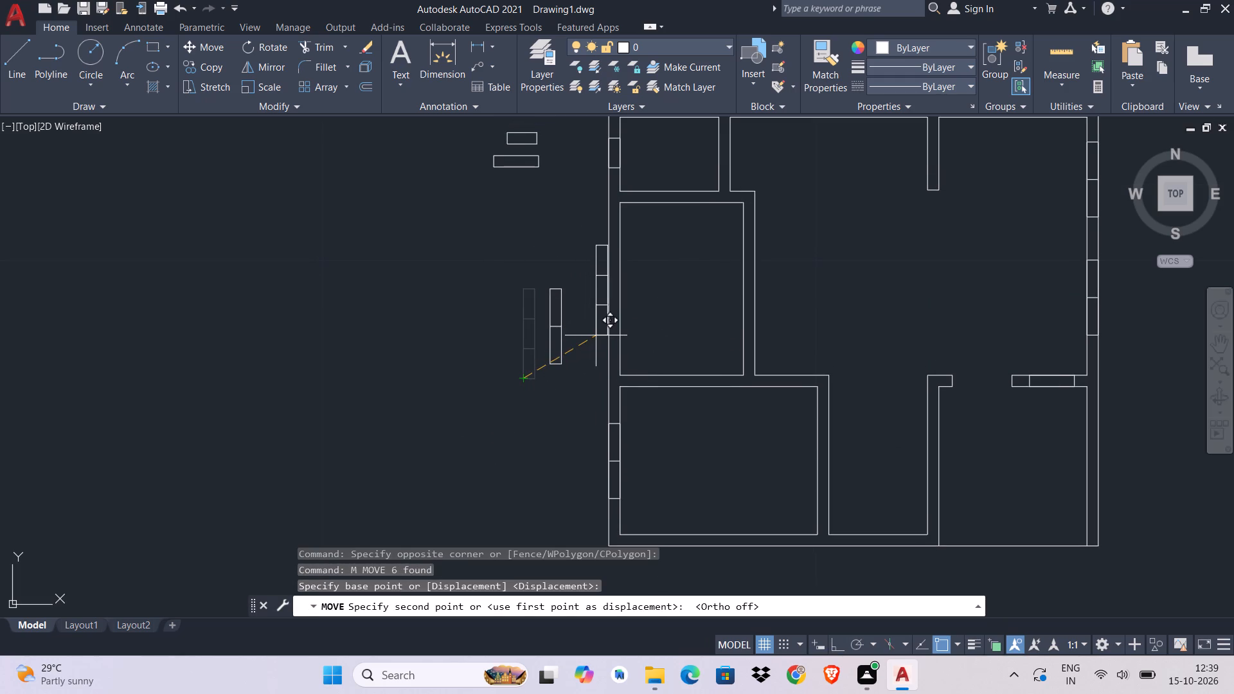
pyautogui.click(609, 337)
# Delete the leftover two-part upright window outside the left exterior wall.
pyautogui.moveTo(789, 386); pyautogui.dragTo(777, 398, button='middle')
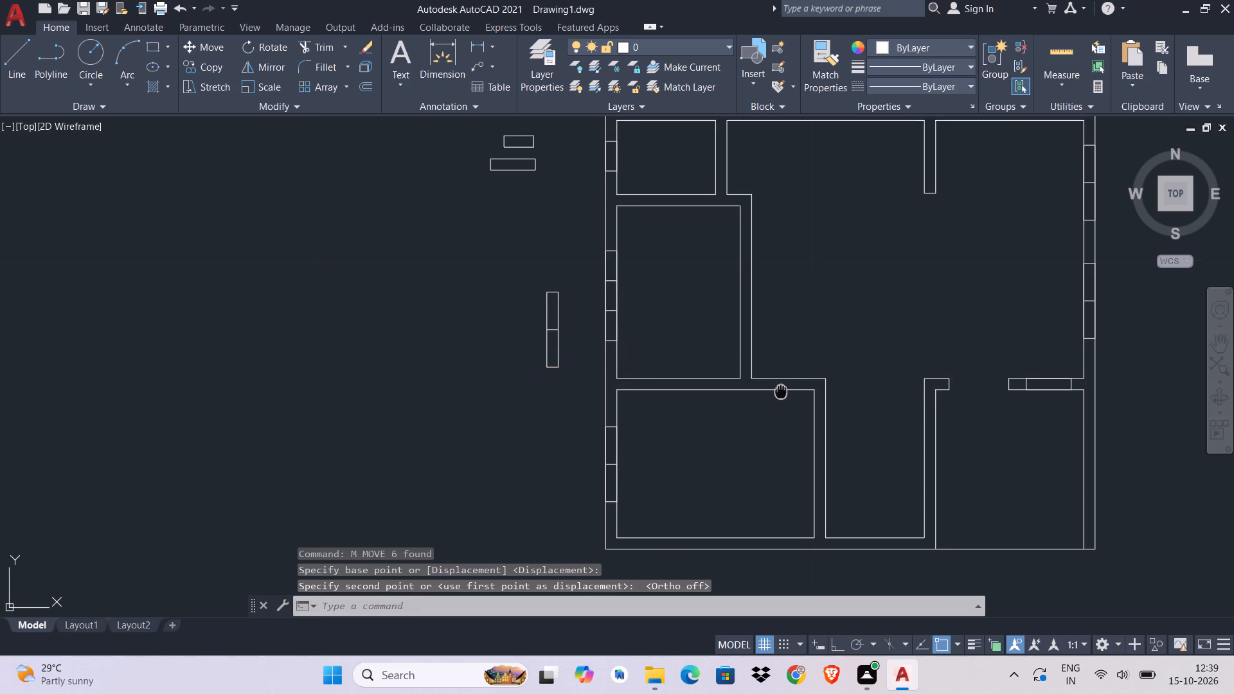
pyautogui.moveTo(777, 398); pyautogui.dragTo(776, 362, button='middle')
pyautogui.press('Escape')
pyautogui.click(560, 260)
pyautogui.click(465, 422)
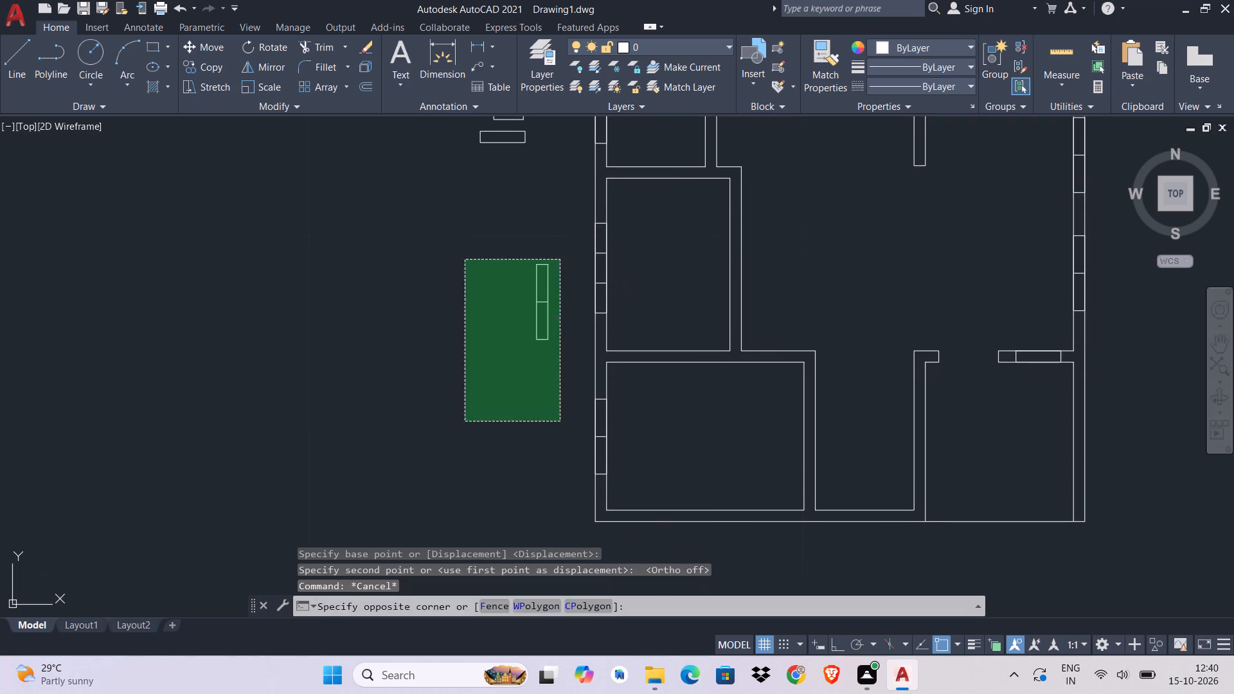
pyautogui.press('Delete')
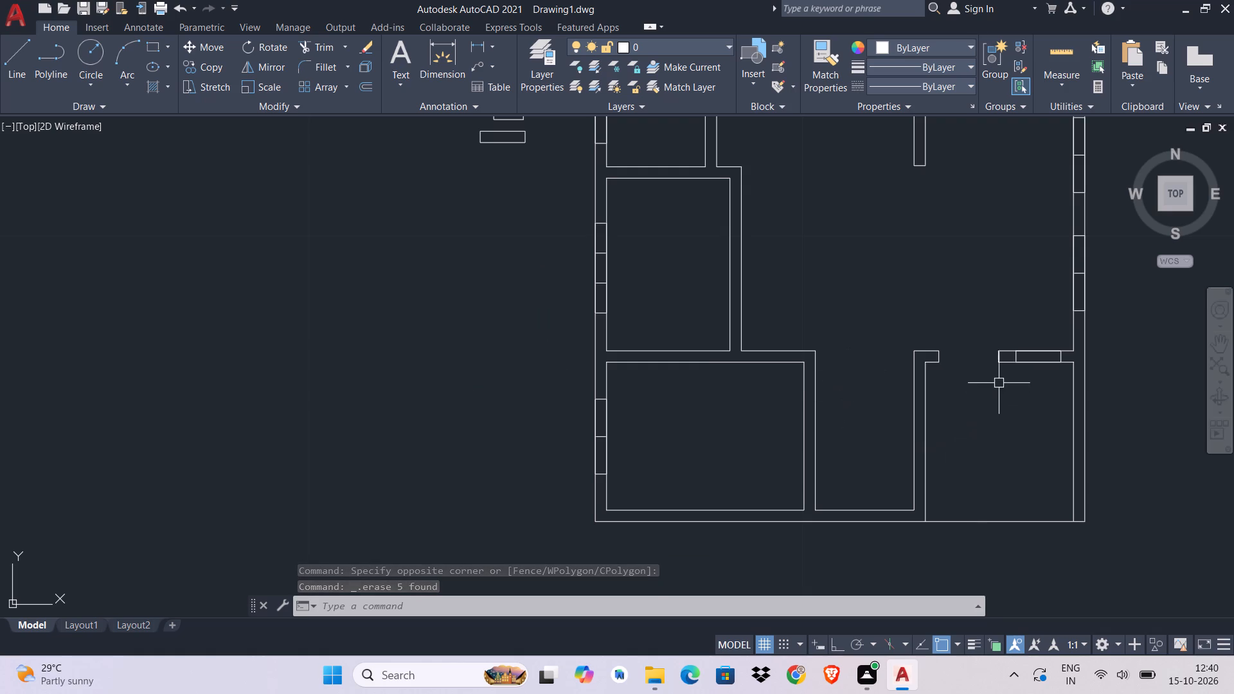
# Measure the width of the gap in the horizontal wall above the lower-right room.
pyautogui.scroll(4, 999, 377)
pyautogui.moveTo(949, 263); pyautogui.dragTo(927, 489, button='middle')
pyautogui.write('dim')
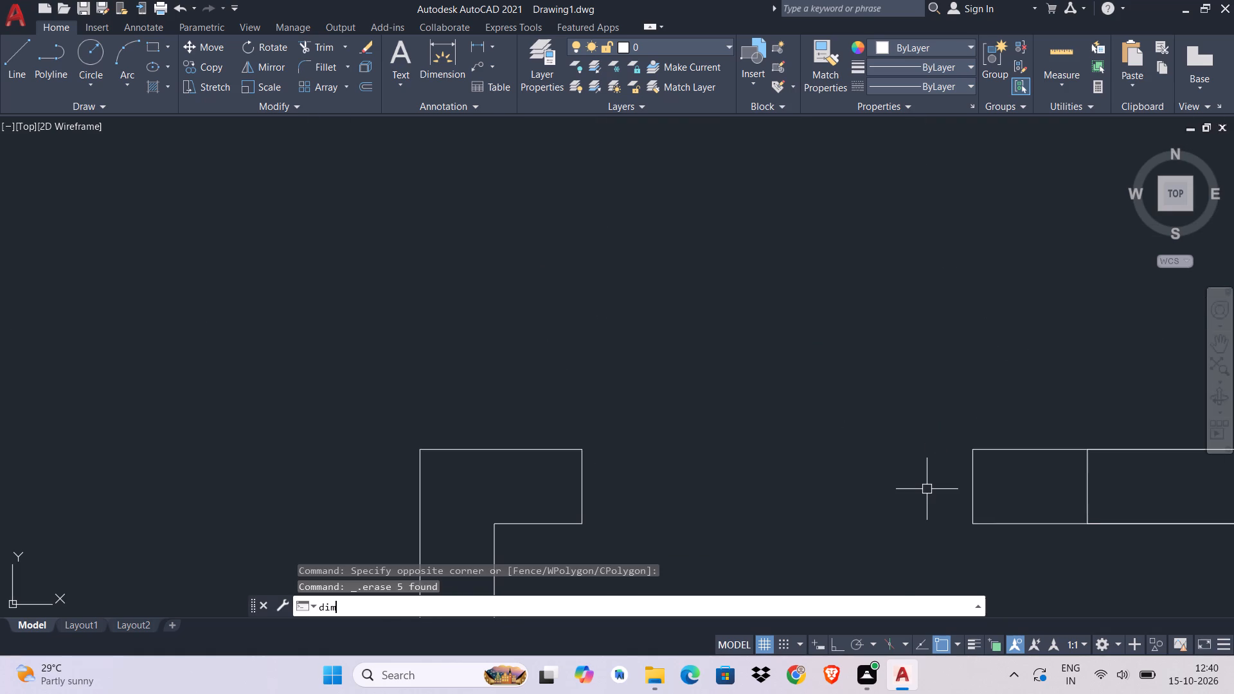
pyautogui.press('space')
pyautogui.click(972, 458)
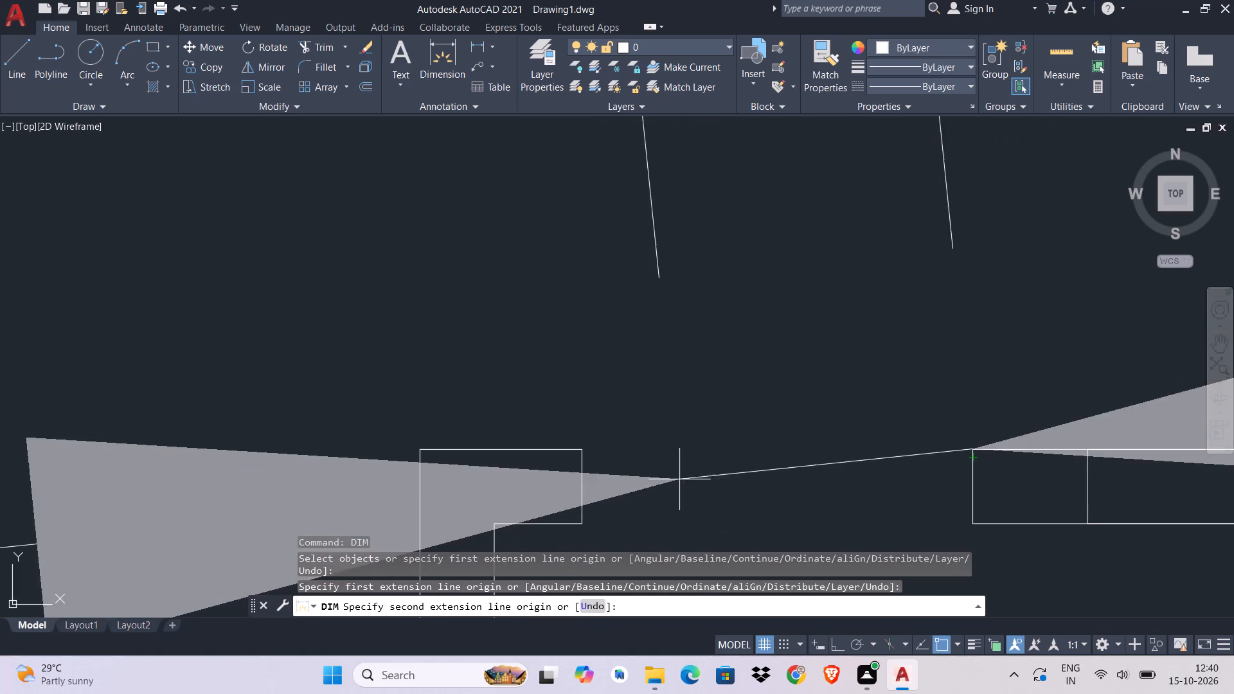
pyautogui.click(583, 449)
pyautogui.scroll(-3, 583, 449)
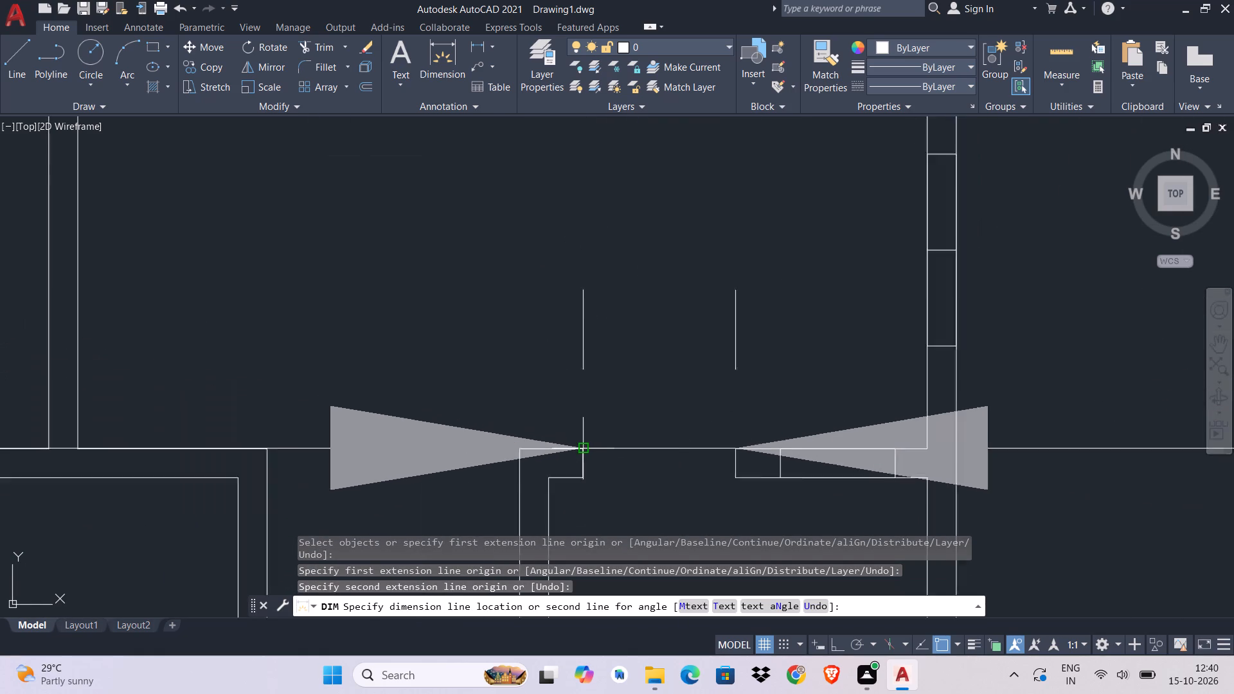
pyautogui.scroll(-2, 583, 449)
pyautogui.press('Escape')
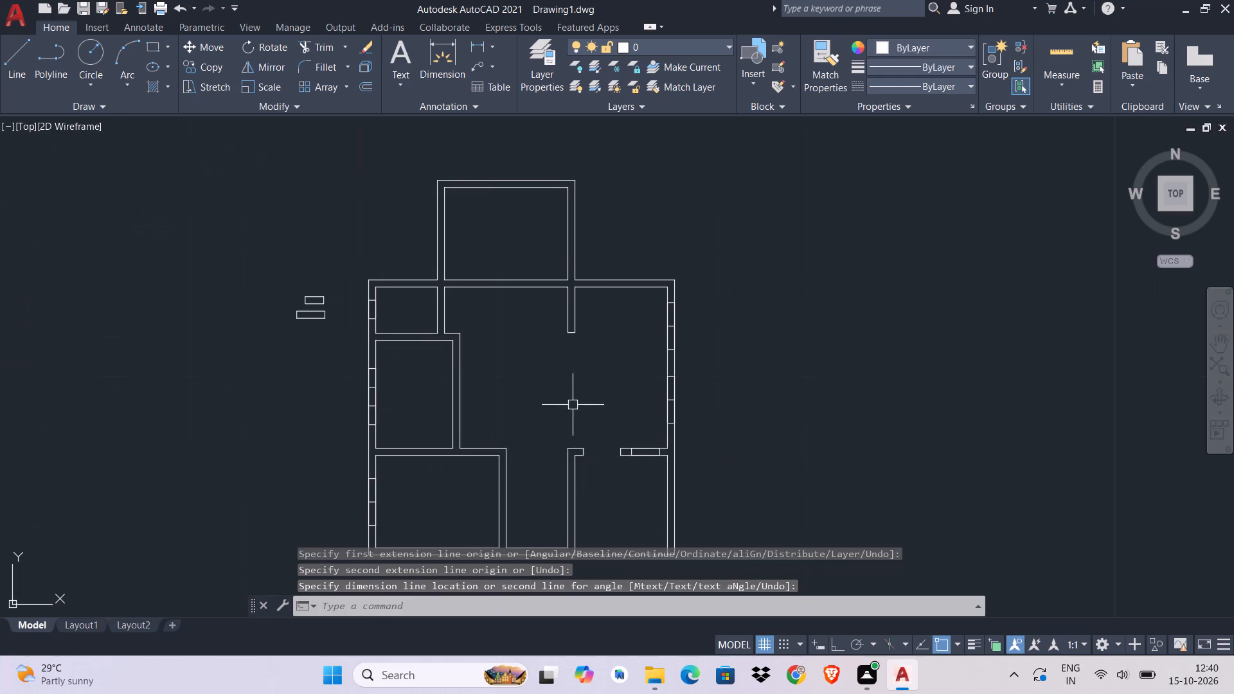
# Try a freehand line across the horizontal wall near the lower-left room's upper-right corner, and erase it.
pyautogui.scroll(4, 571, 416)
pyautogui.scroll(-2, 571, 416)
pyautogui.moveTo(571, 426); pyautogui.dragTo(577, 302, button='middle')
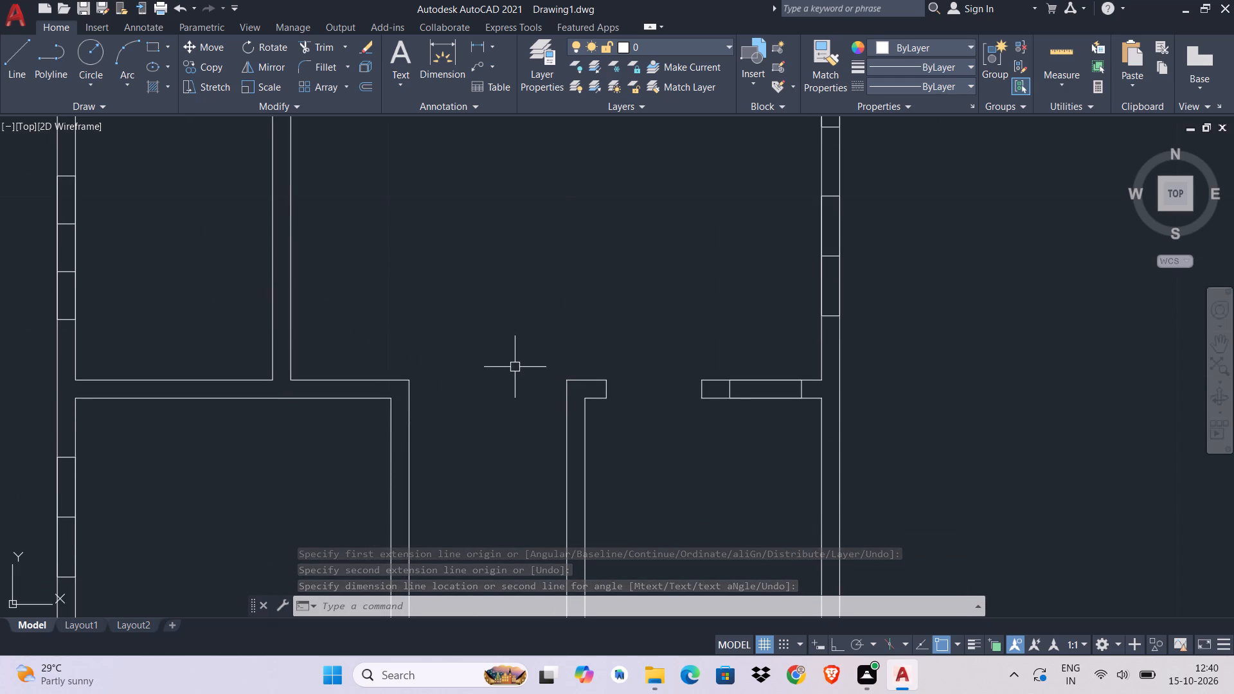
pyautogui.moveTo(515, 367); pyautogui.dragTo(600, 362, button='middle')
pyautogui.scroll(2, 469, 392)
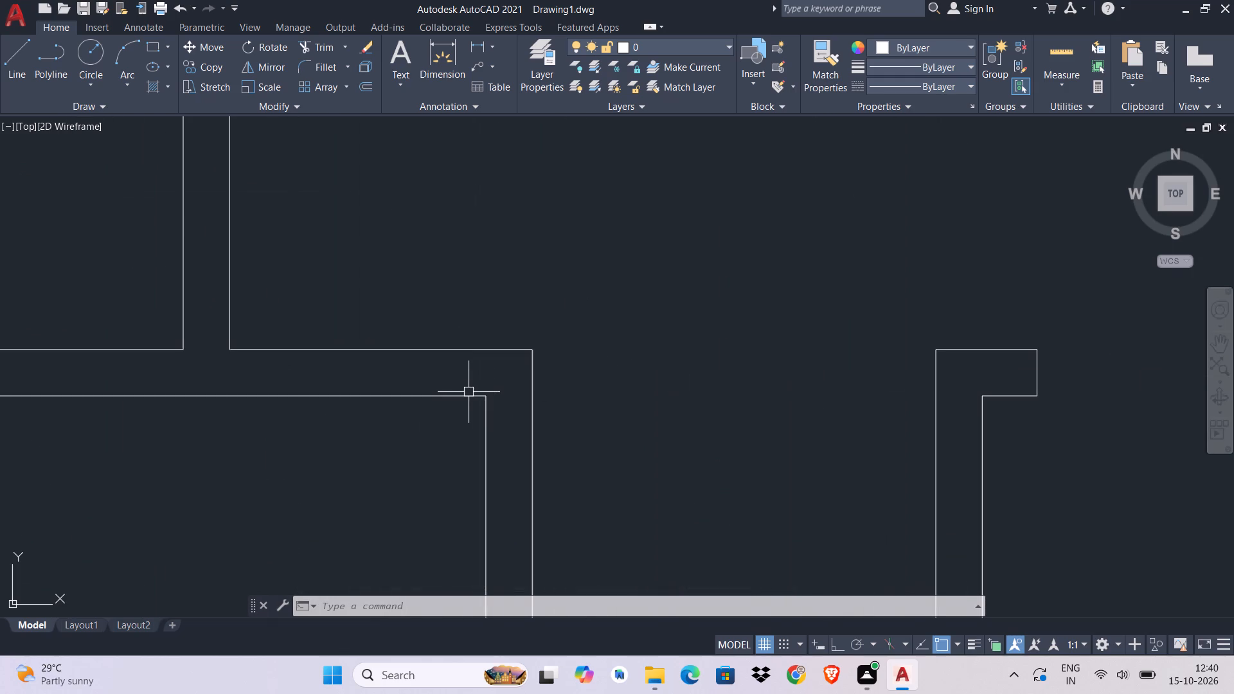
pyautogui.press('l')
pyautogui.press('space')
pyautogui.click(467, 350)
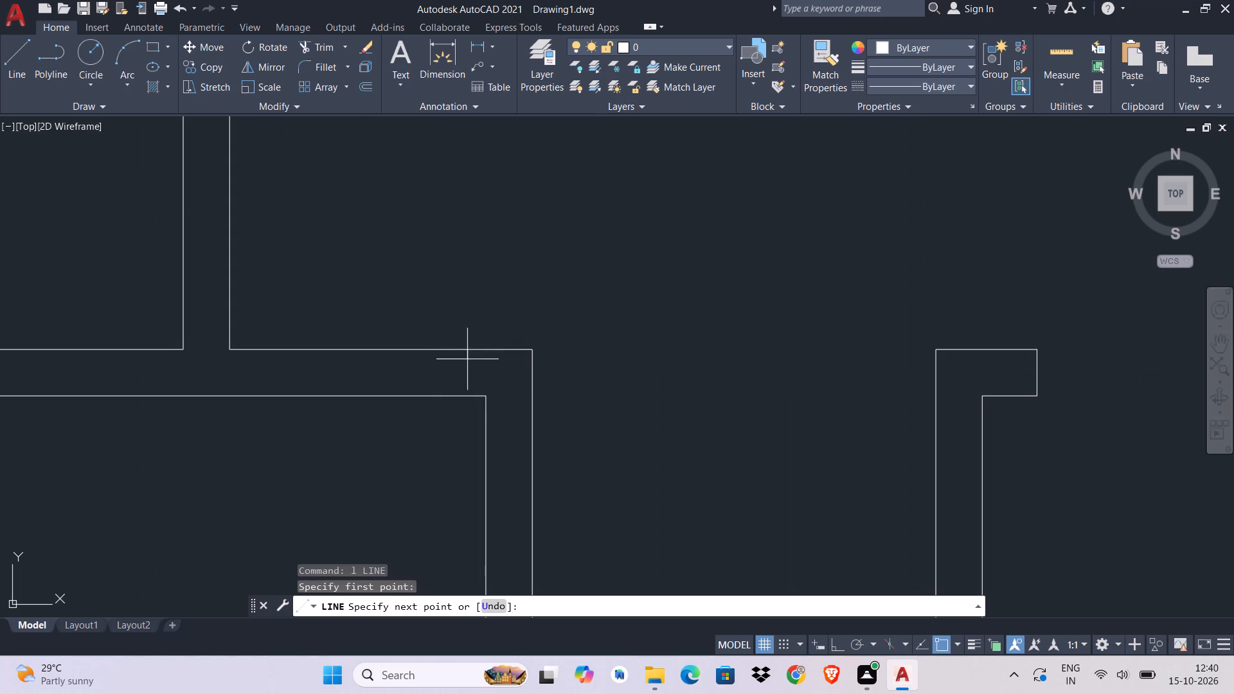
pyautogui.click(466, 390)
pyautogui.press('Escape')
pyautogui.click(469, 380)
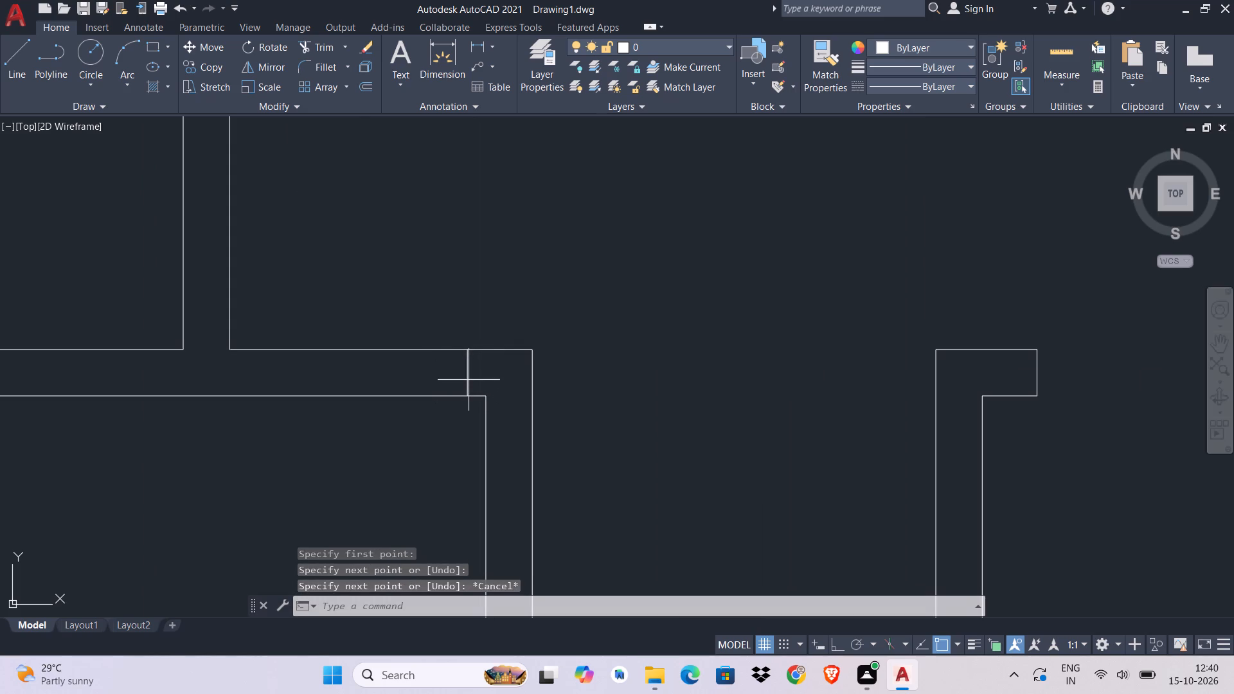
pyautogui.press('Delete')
# With Ortho on, draw a vertical line across the wall thickness just inside the lower-left room's upper-right corner.
pyautogui.hotkey('ctrl', 'l')
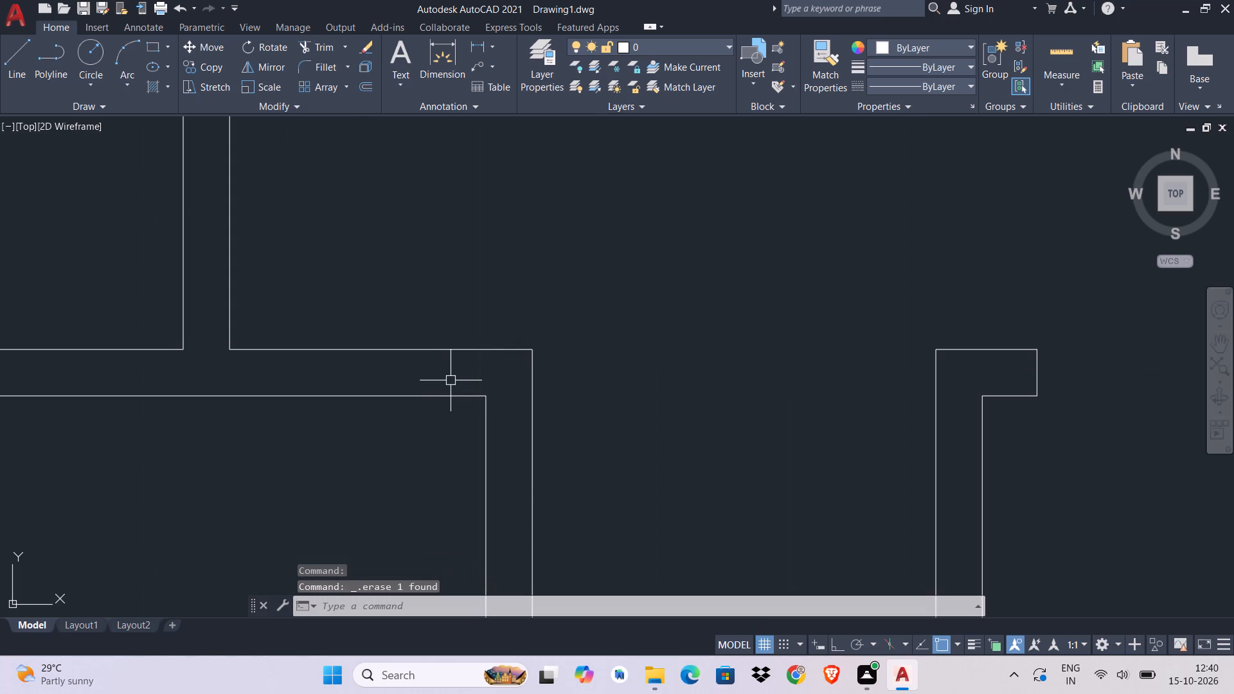
pyautogui.press('l')
pyautogui.press('space')
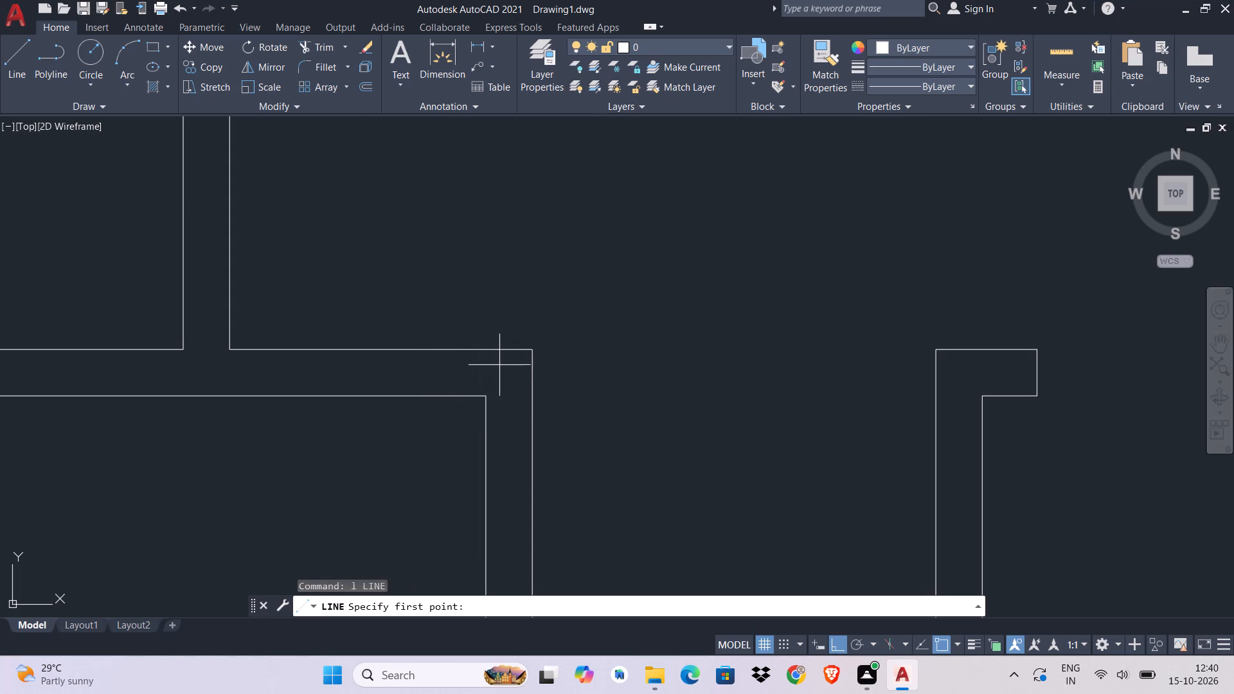
pyautogui.click(473, 350)
pyautogui.click(476, 398)
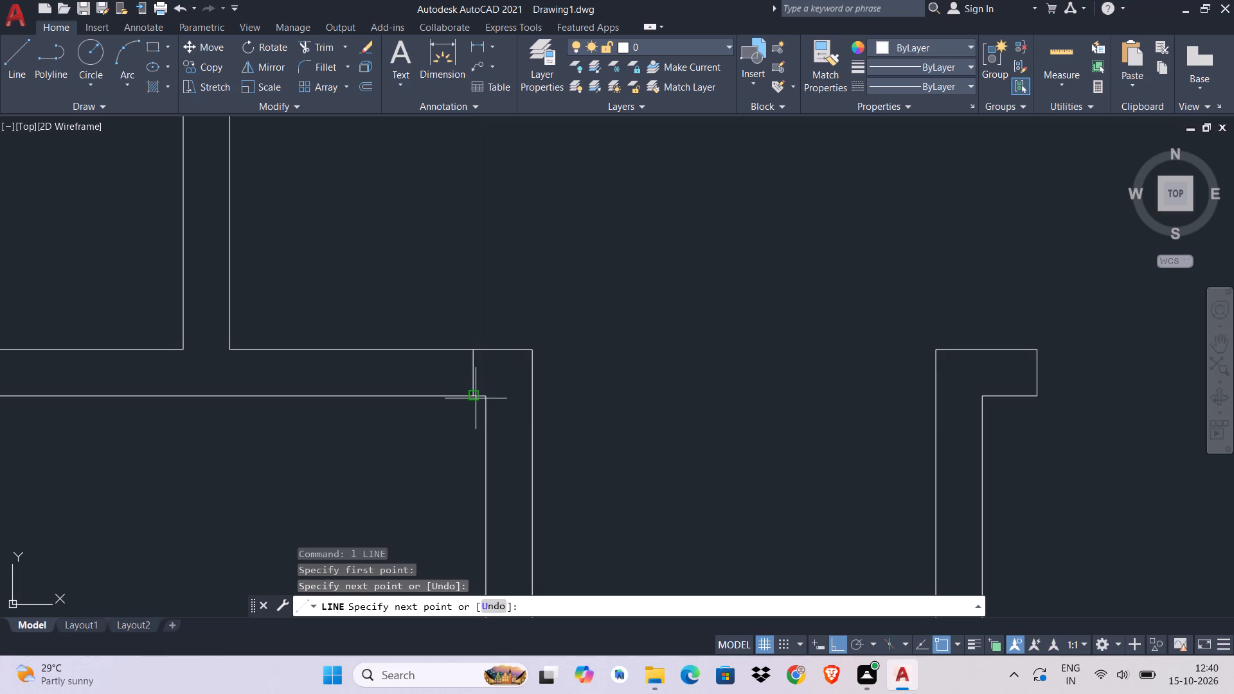
pyautogui.press('Escape')
pyautogui.press('Escape')
# Offset the new vertical line by 0.91 towards the left exterior wall to mark the door opening's other jamb.
pyautogui.scroll(-1, 521, 417)
pyautogui.scroll(1, 521, 417)
pyautogui.moveTo(521, 417); pyautogui.dragTo(560, 416, button='middle')
pyautogui.scroll(-2, 566, 416)
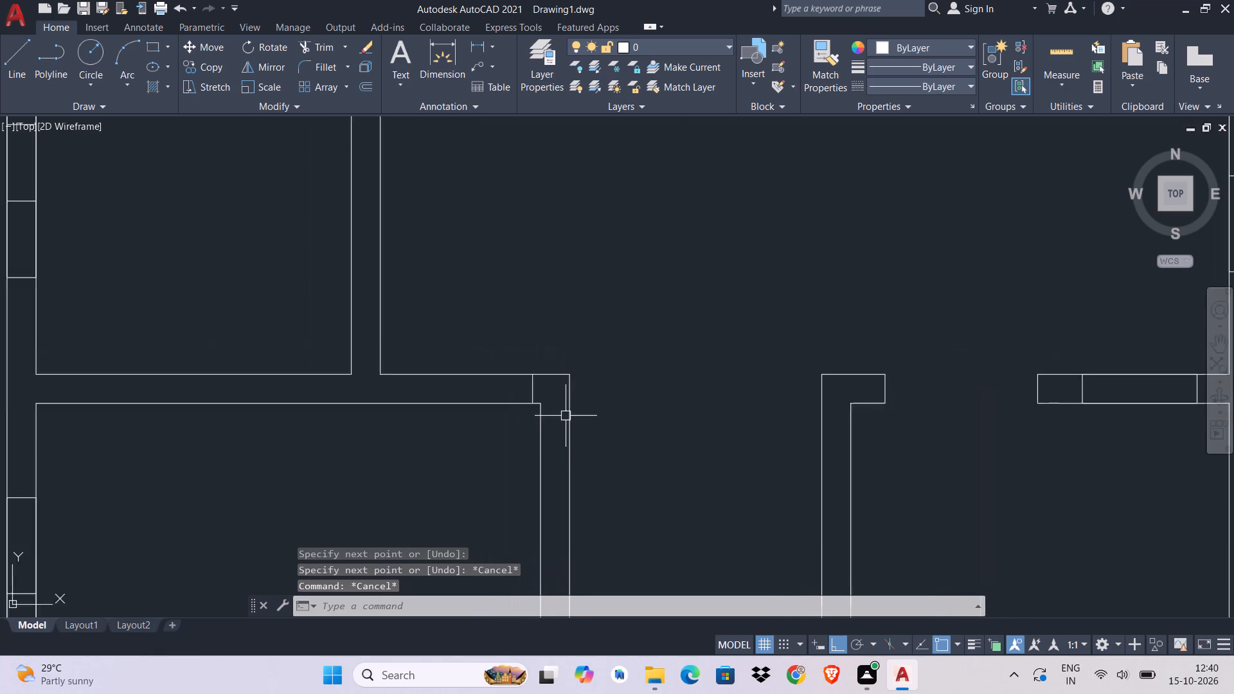
pyautogui.scroll(-1, 566, 416)
pyautogui.moveTo(566, 416); pyautogui.dragTo(633, 425, button='middle')
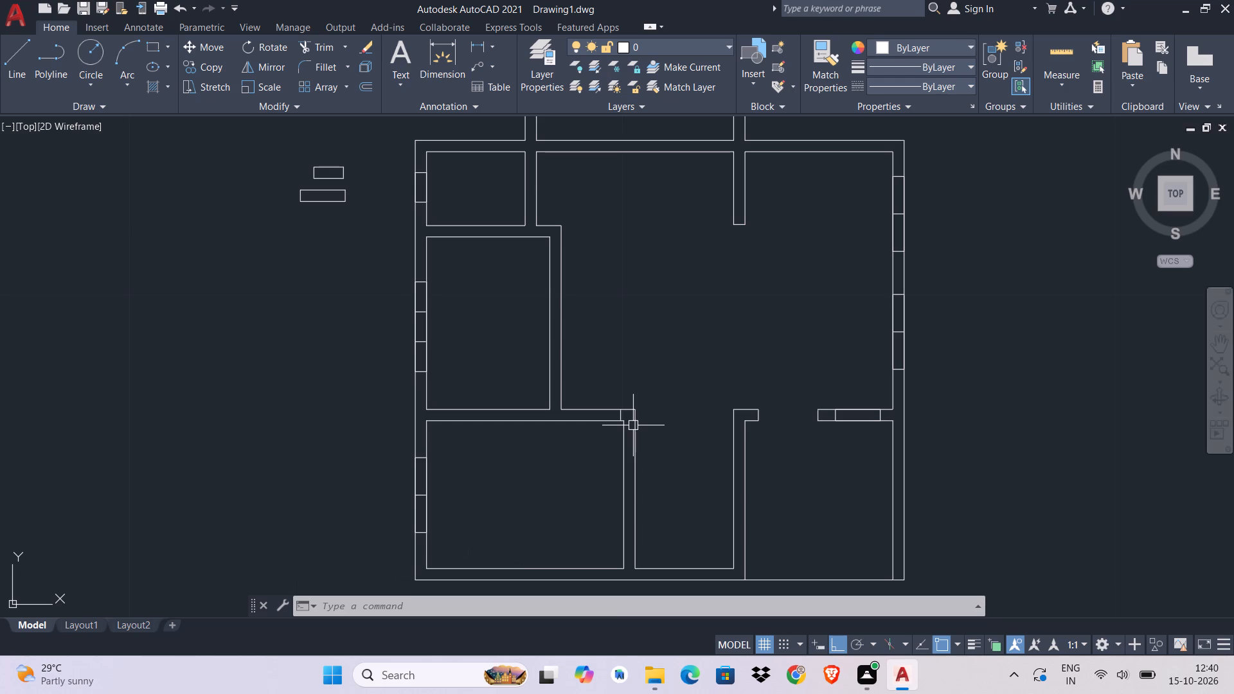
pyautogui.scroll(2, 633, 425)
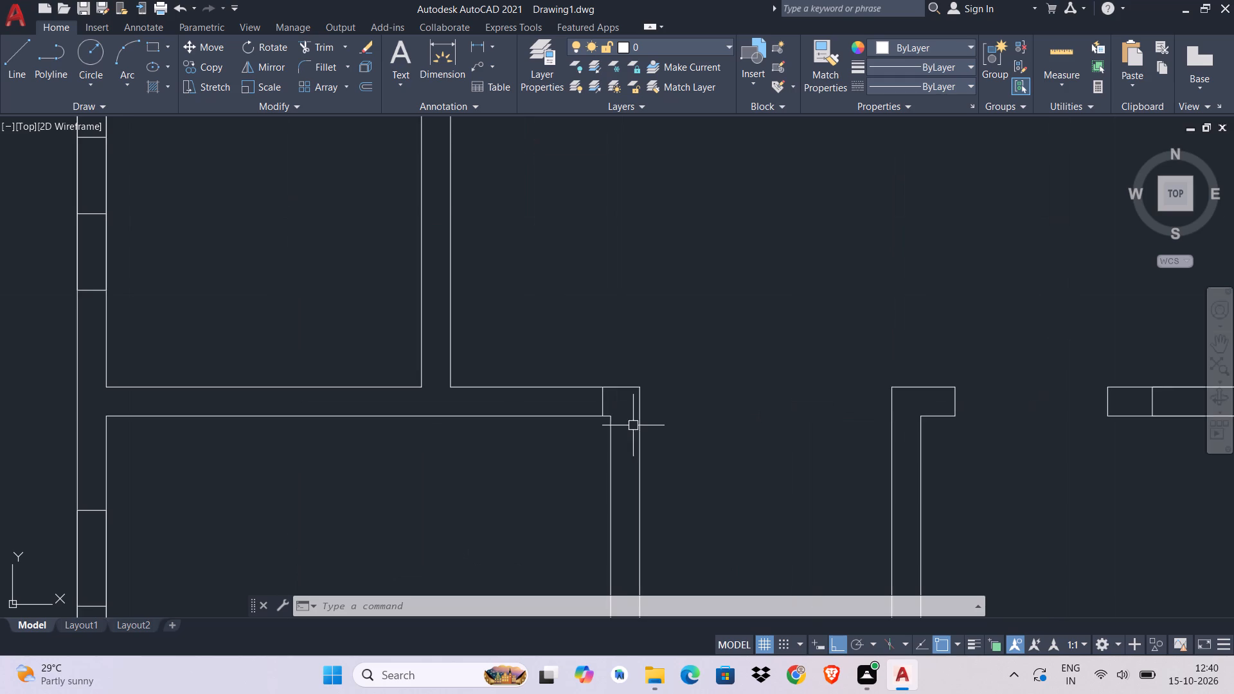
pyautogui.scroll(1, 633, 425)
pyautogui.write('o')
pyautogui.press('space')
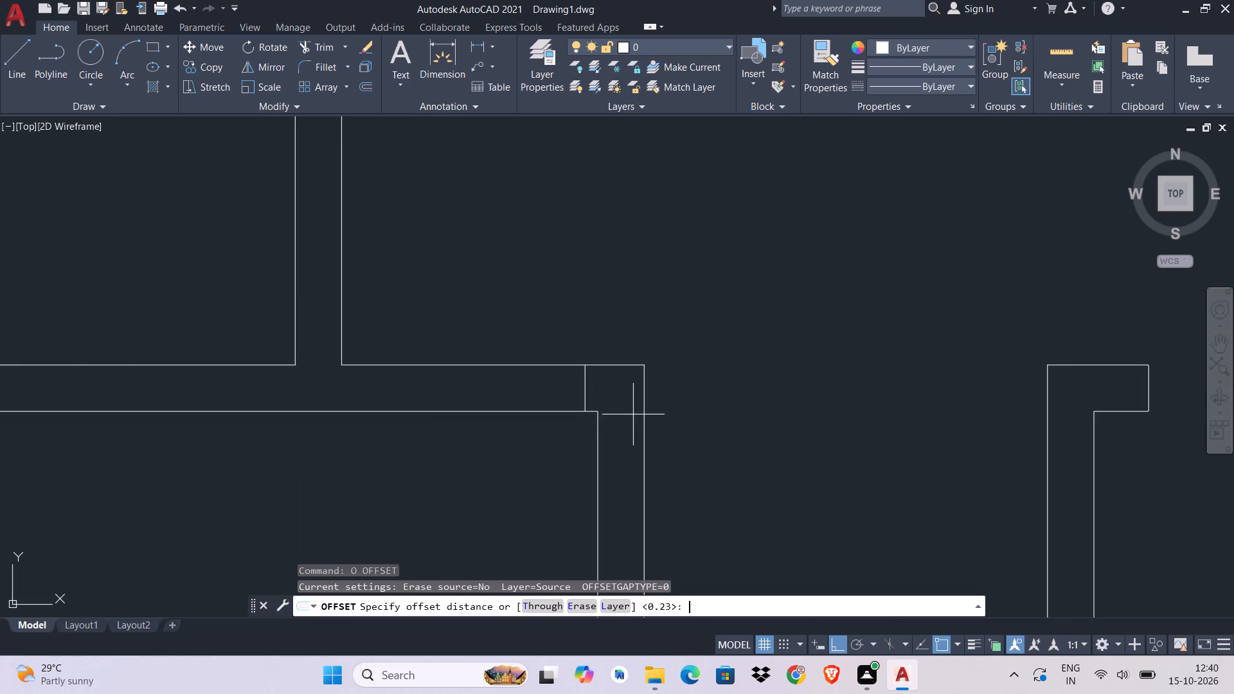
pyautogui.write('0.9')
pyautogui.press('1')
pyautogui.press('Return')
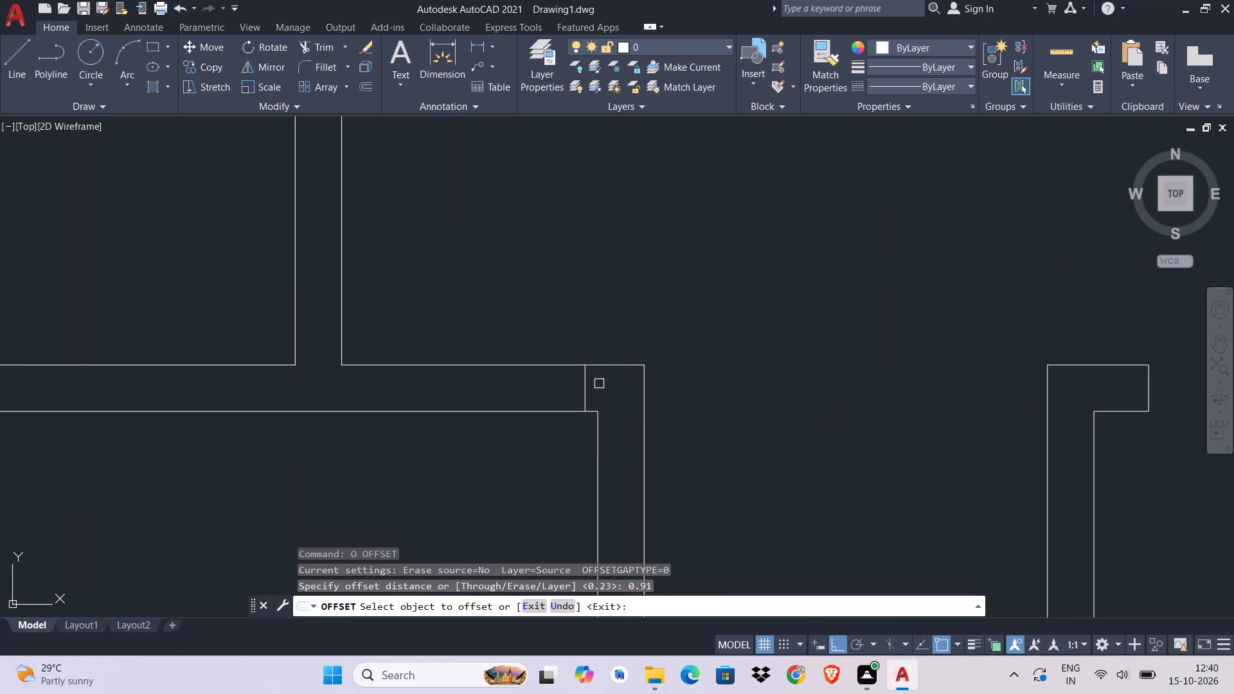
pyautogui.click(587, 396)
pyautogui.click(393, 384)
pyautogui.press('Escape')
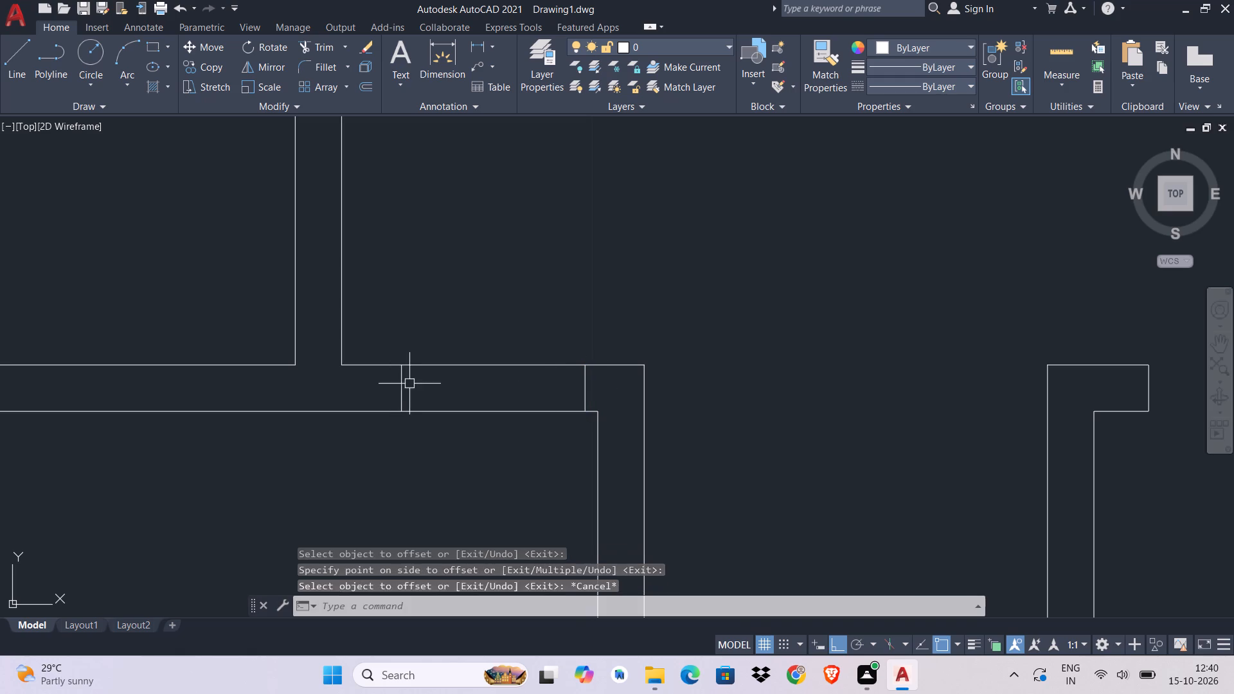
pyautogui.press('Escape')
# Measure the gap in the wall above the lower-right room again between its two upper corners.
pyautogui.scroll(-3, 411, 384)
pyautogui.scroll(5, 639, 387)
pyautogui.scroll(-3, 639, 387)
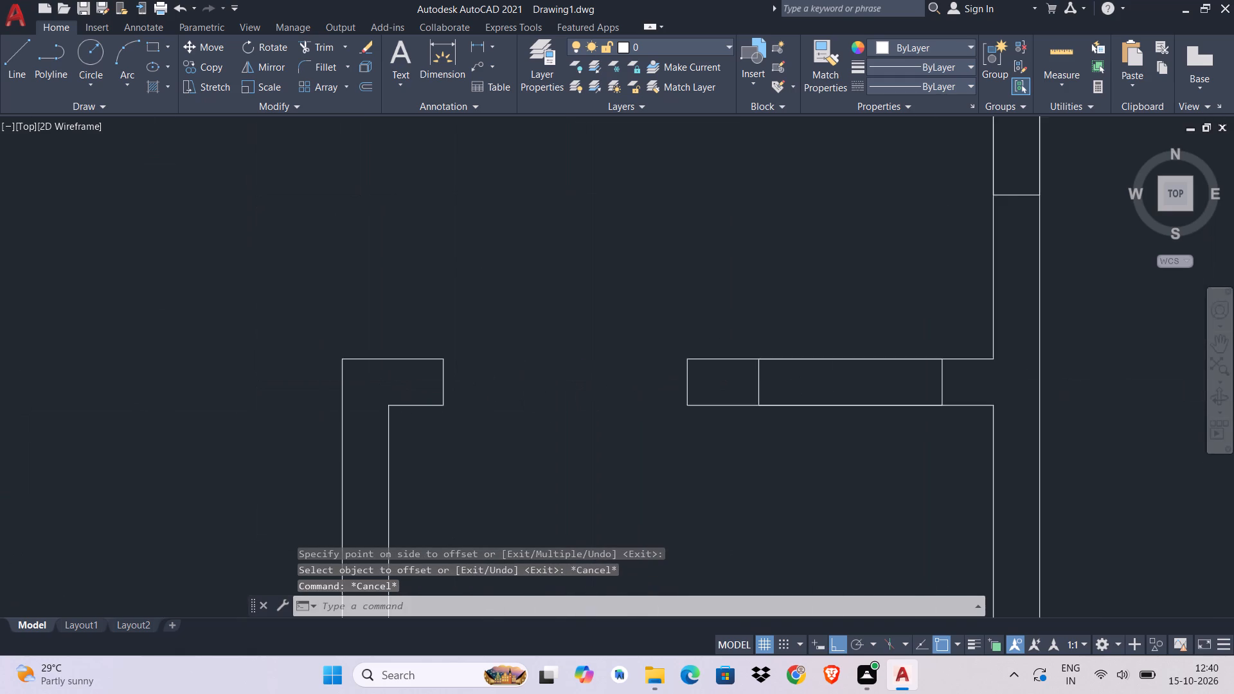
pyautogui.middleClick(639, 387)
pyautogui.moveTo(639, 387); pyautogui.dragTo(742, 387, button='middle')
pyautogui.scroll(2, 737, 396)
pyautogui.scroll(-1, 737, 396)
pyautogui.scroll(2, 737, 400)
pyautogui.scroll(-1, 737, 405)
pyautogui.moveTo(737, 405); pyautogui.dragTo(704, 341, button='middle')
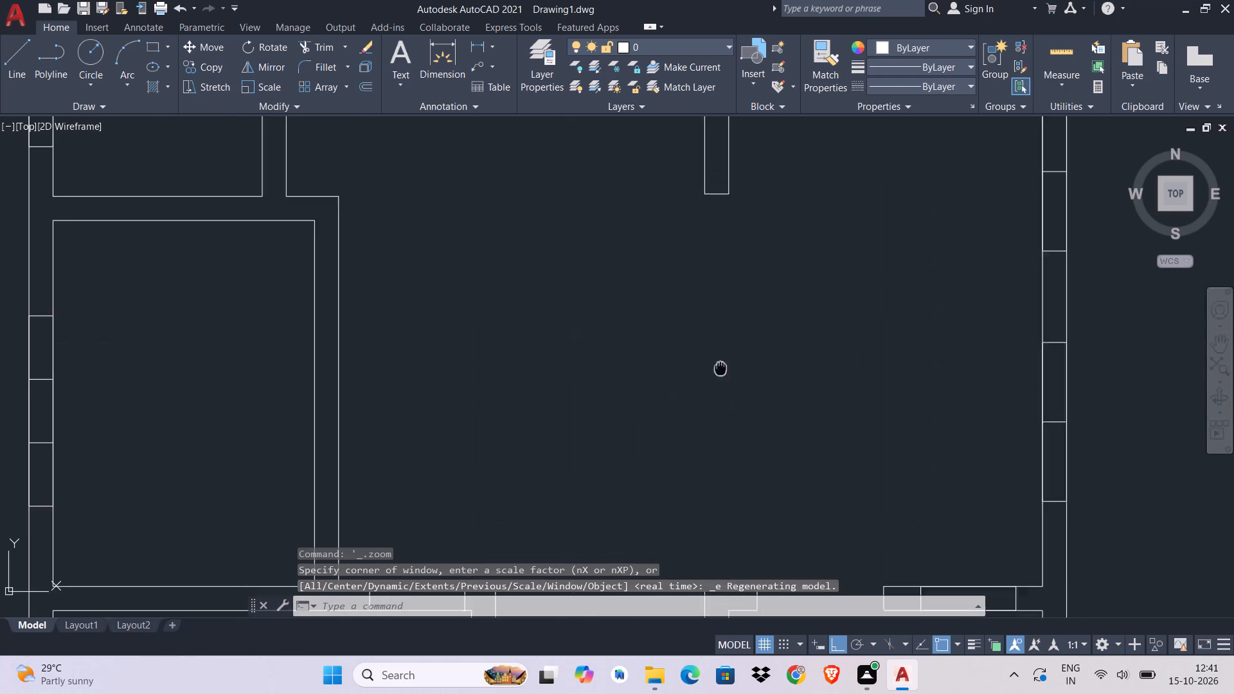
pyautogui.moveTo(704, 341); pyautogui.dragTo(610, 175, button='middle')
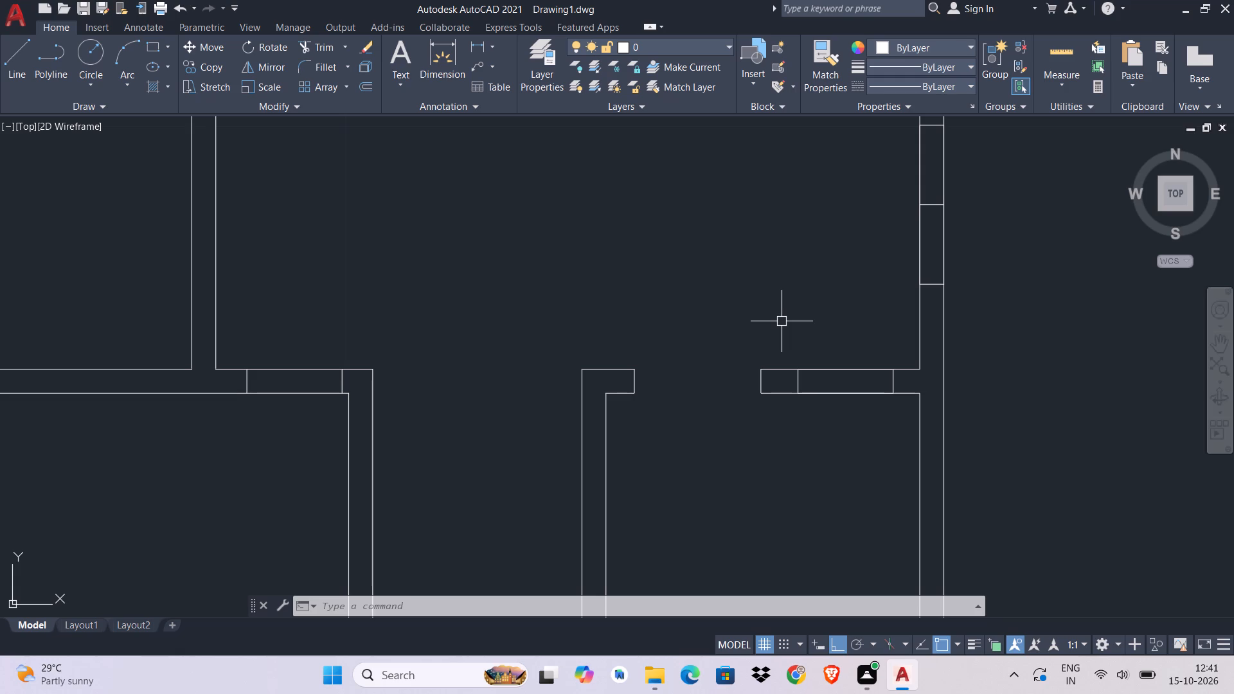
pyautogui.press('Escape')
pyautogui.write('dim')
pyautogui.press('space')
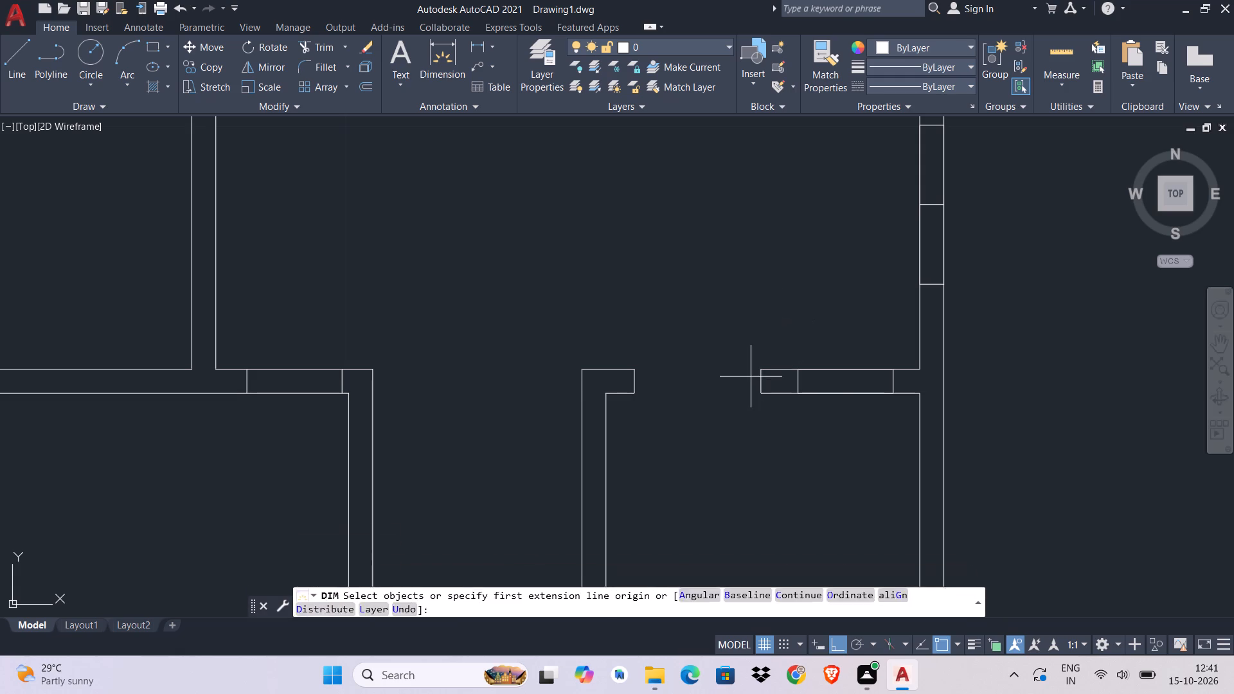
pyautogui.click(765, 371)
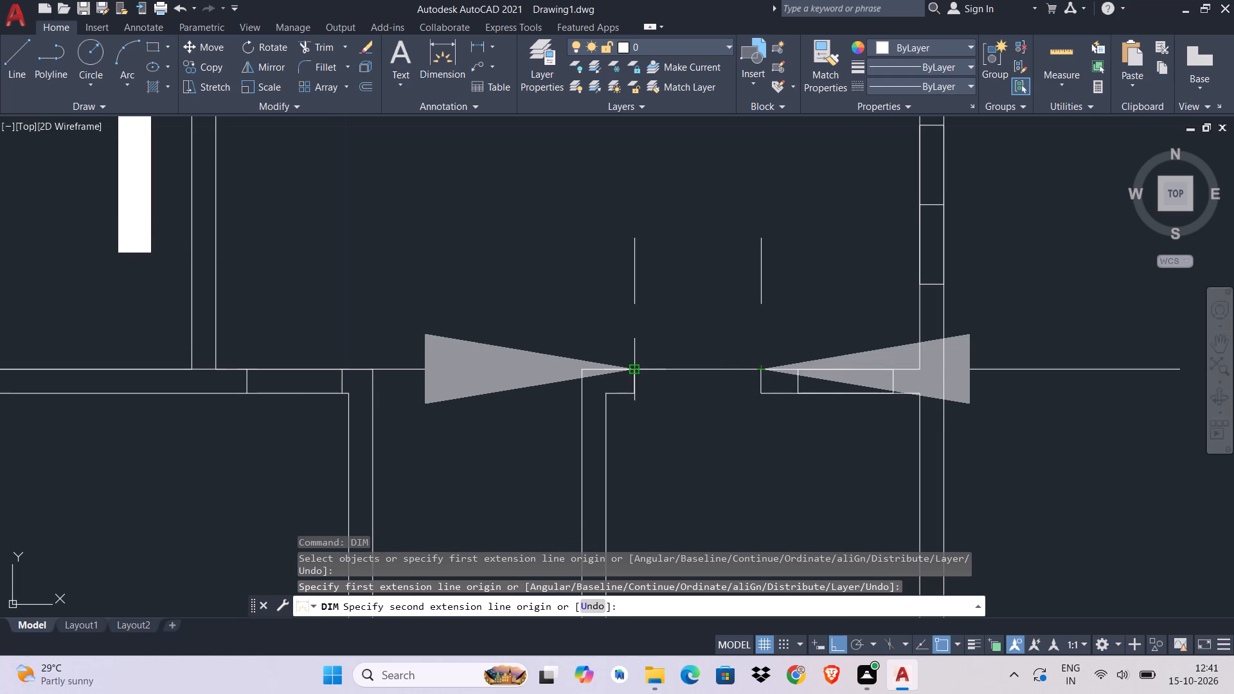
pyautogui.click(633, 371)
pyautogui.scroll(-4, 633, 371)
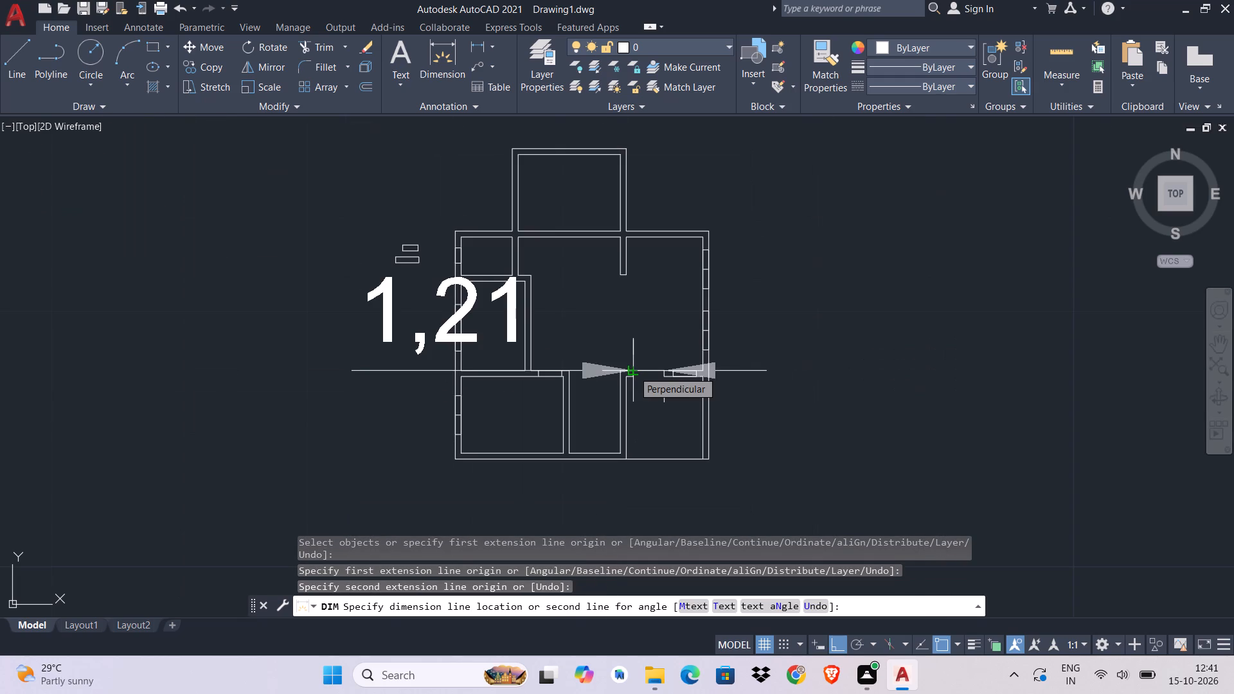
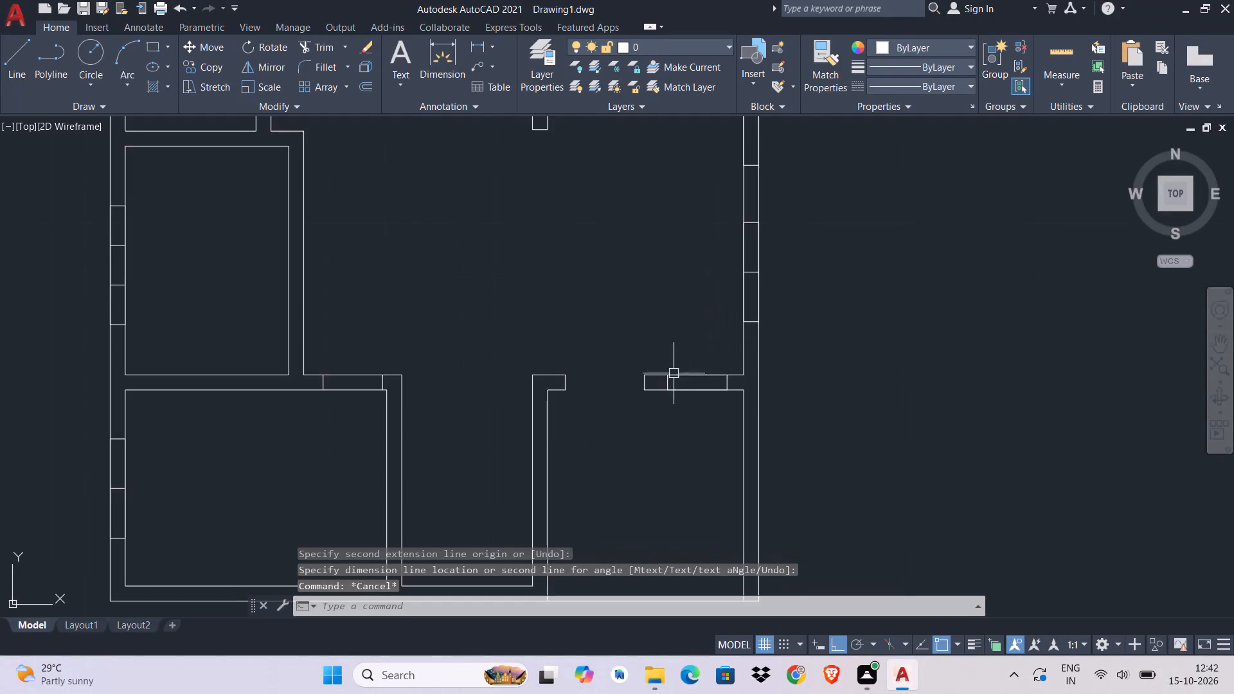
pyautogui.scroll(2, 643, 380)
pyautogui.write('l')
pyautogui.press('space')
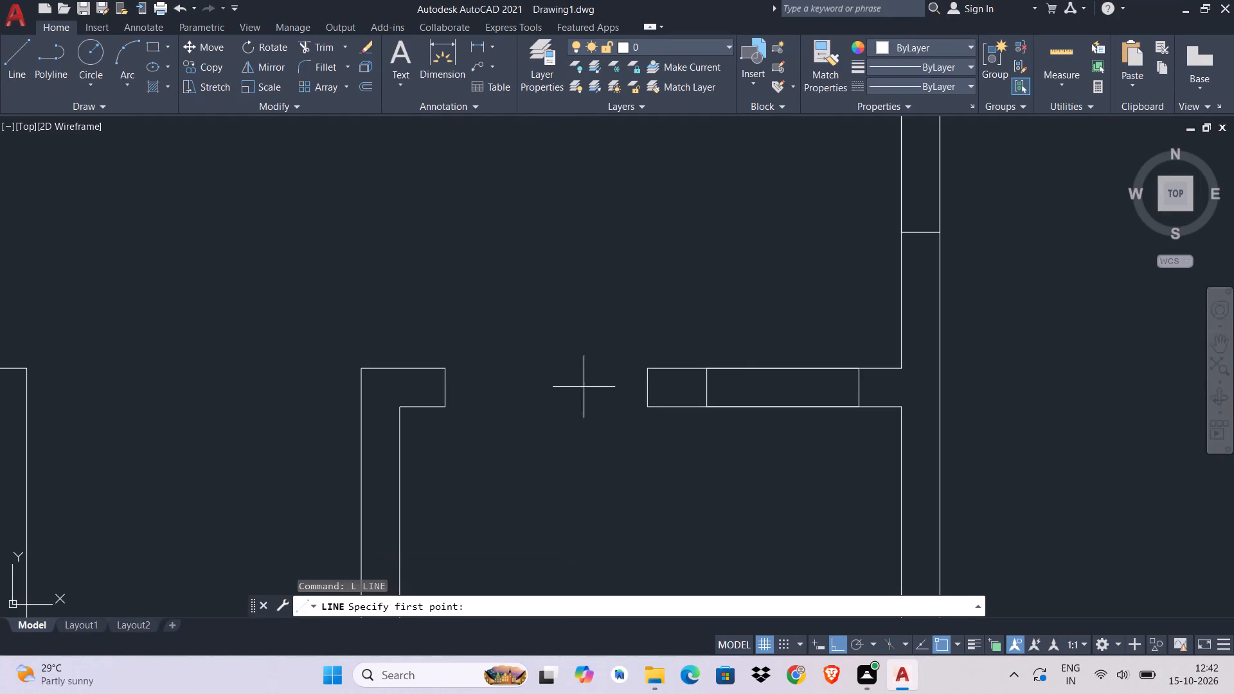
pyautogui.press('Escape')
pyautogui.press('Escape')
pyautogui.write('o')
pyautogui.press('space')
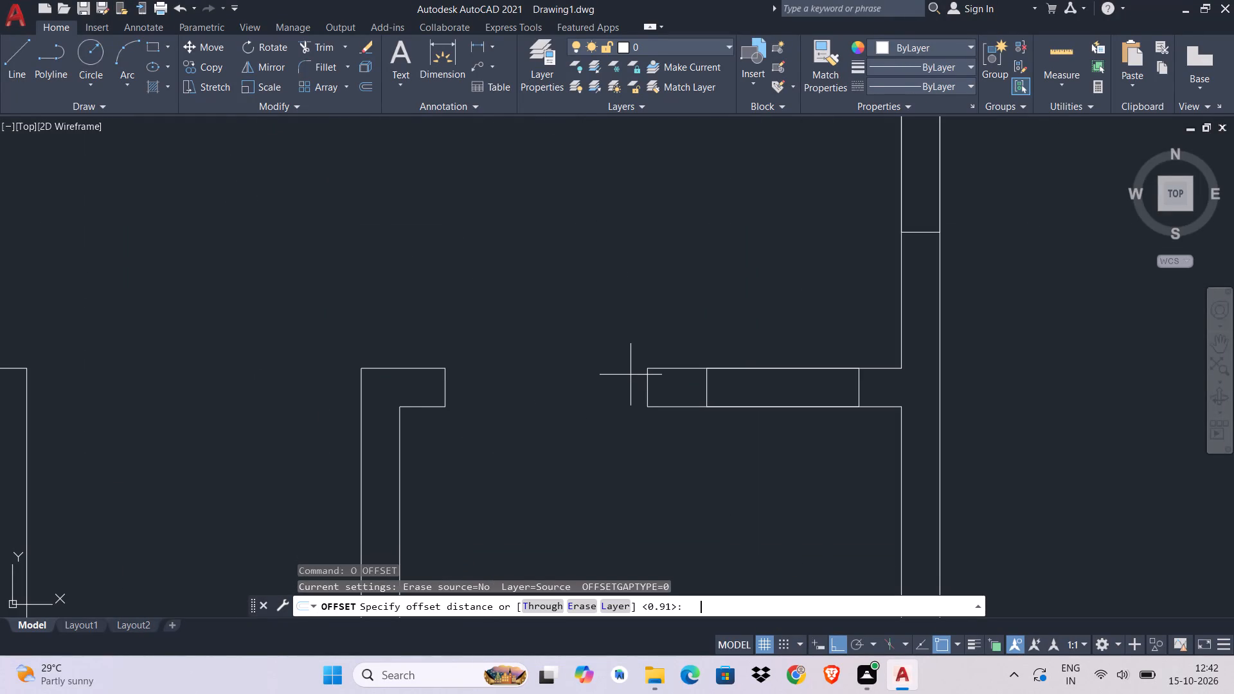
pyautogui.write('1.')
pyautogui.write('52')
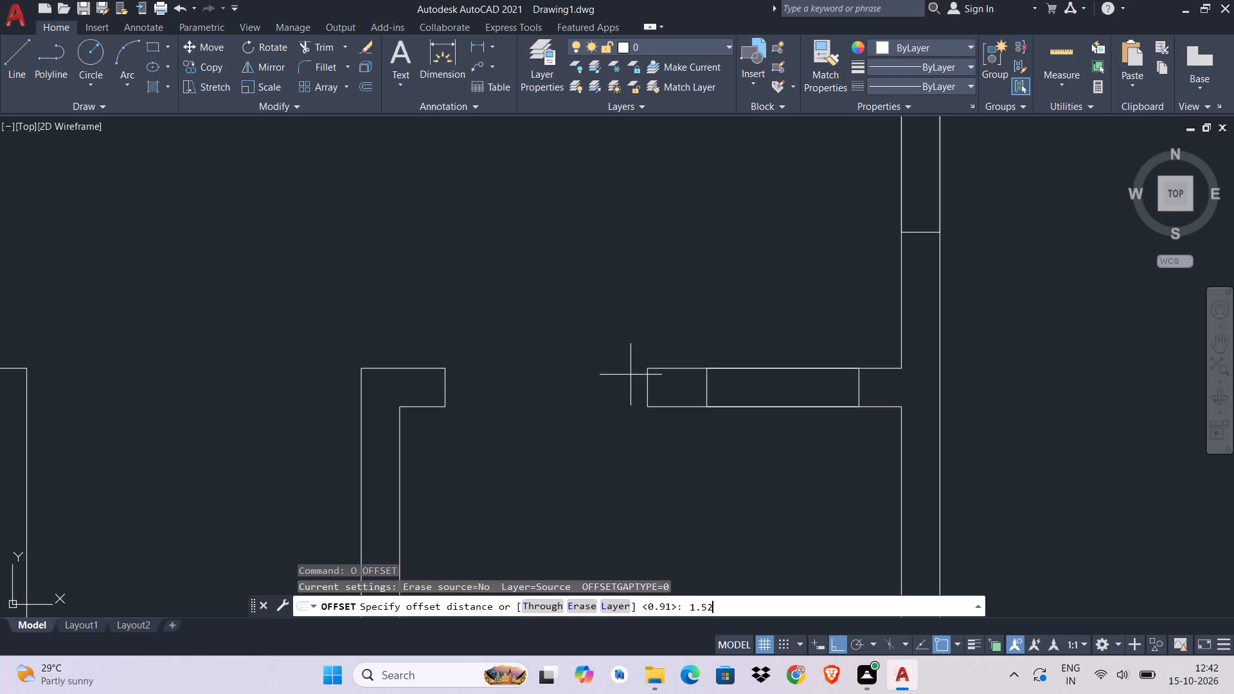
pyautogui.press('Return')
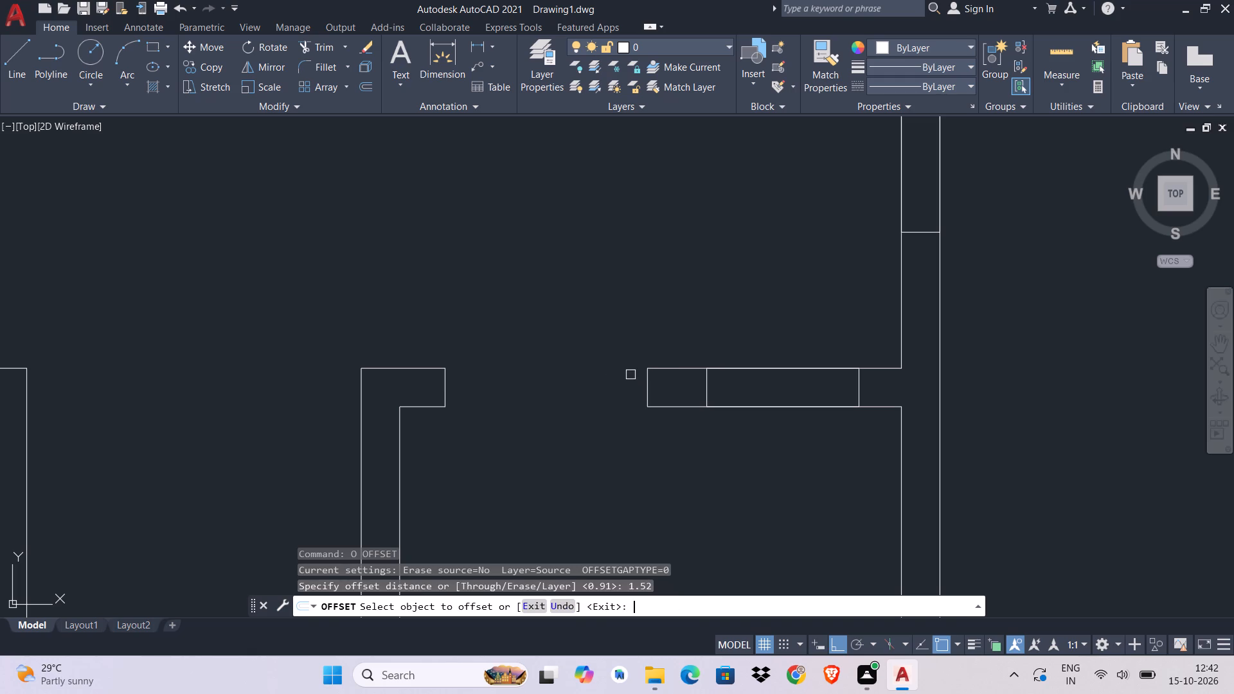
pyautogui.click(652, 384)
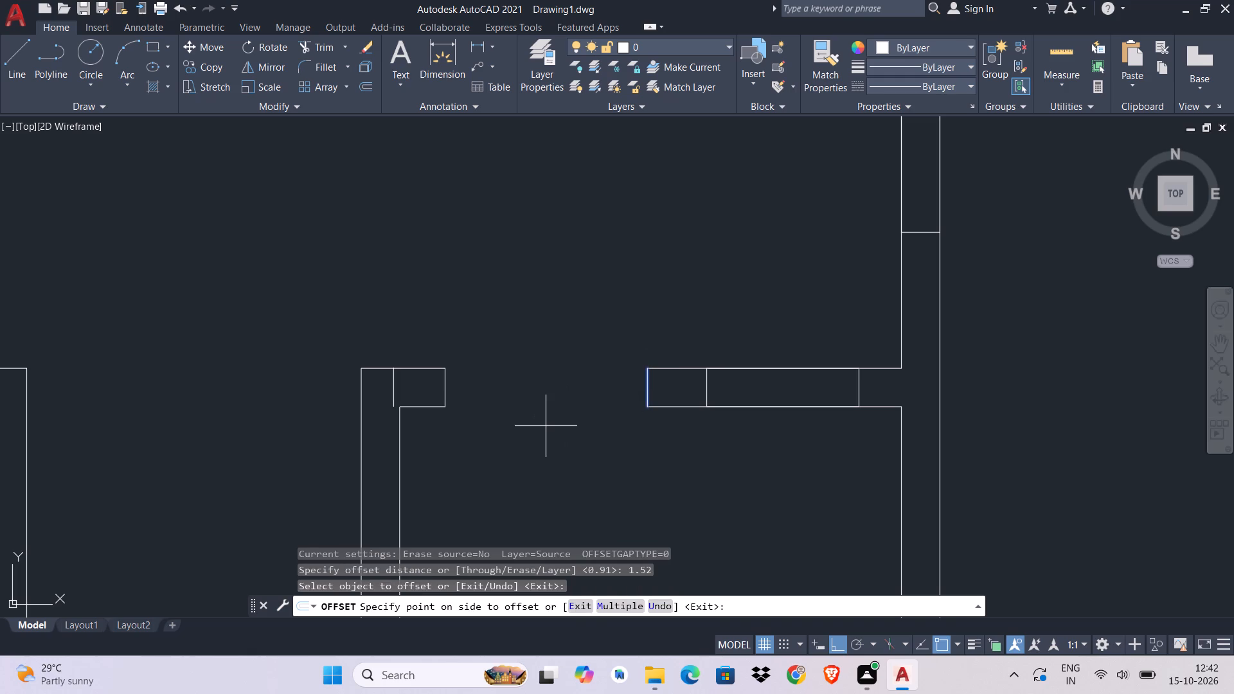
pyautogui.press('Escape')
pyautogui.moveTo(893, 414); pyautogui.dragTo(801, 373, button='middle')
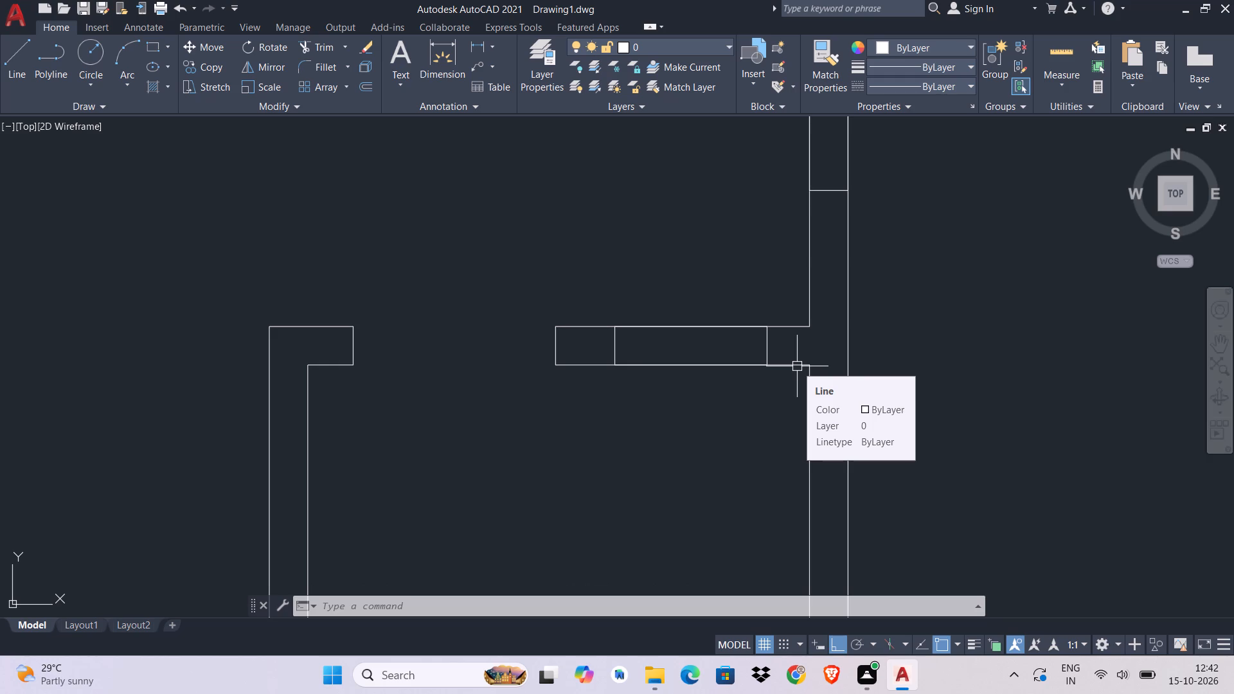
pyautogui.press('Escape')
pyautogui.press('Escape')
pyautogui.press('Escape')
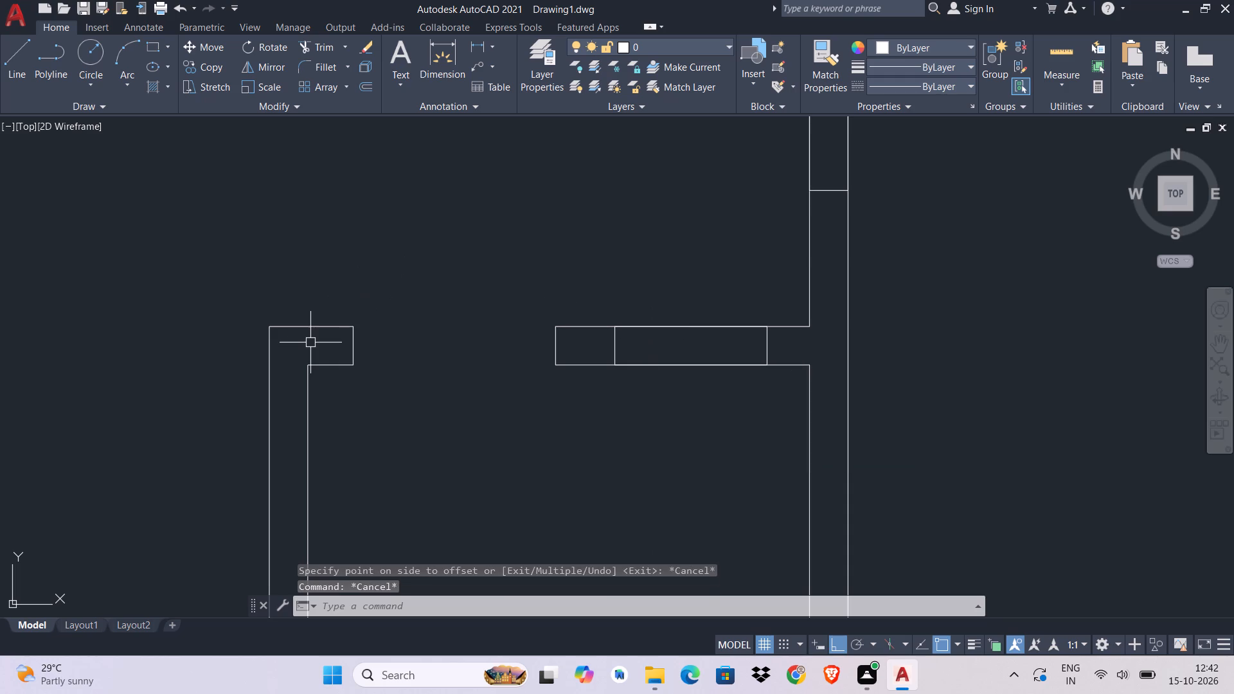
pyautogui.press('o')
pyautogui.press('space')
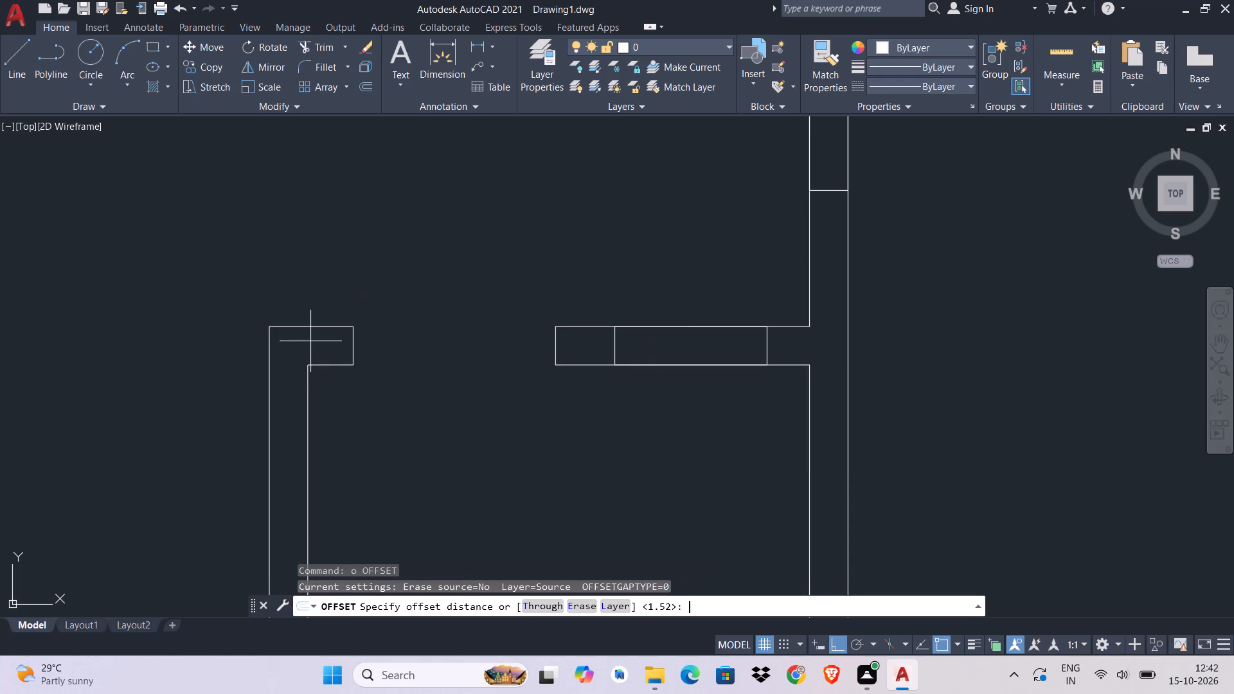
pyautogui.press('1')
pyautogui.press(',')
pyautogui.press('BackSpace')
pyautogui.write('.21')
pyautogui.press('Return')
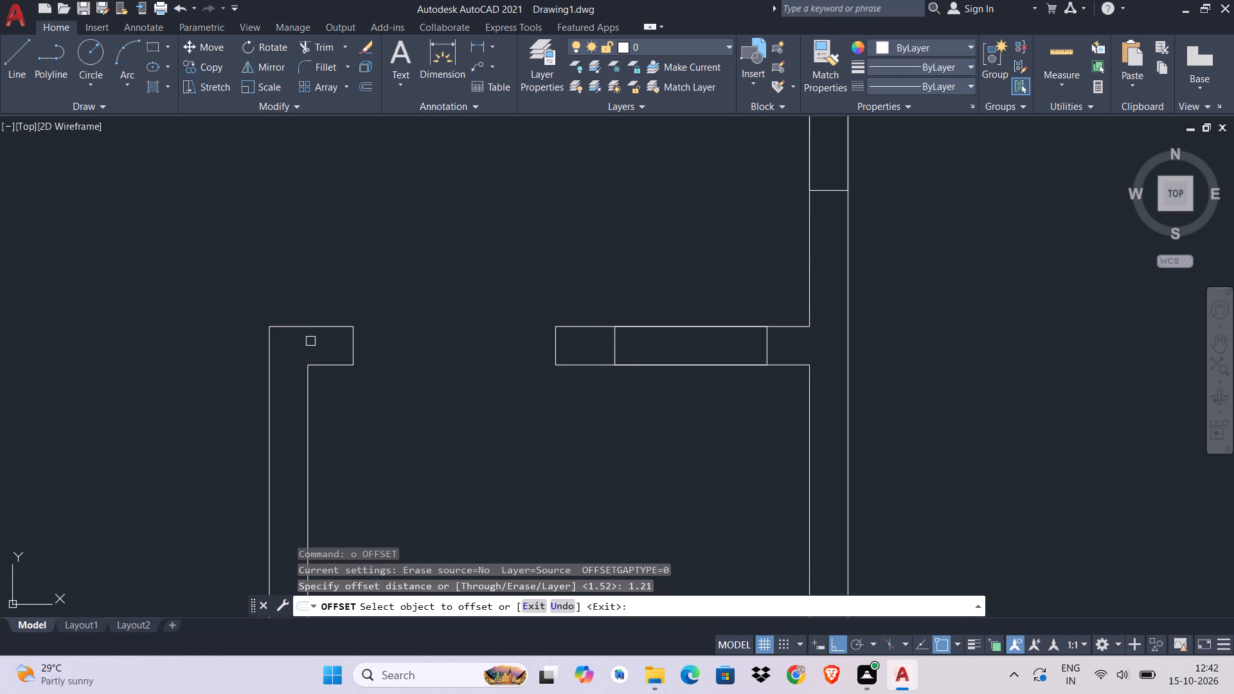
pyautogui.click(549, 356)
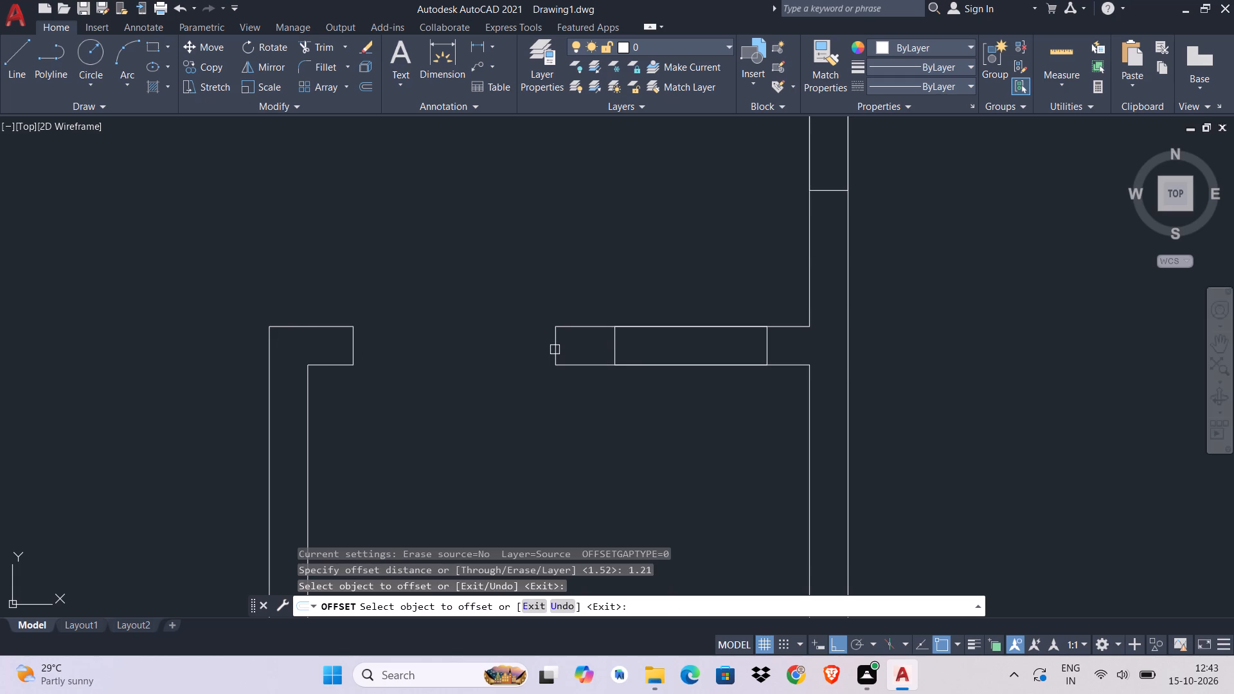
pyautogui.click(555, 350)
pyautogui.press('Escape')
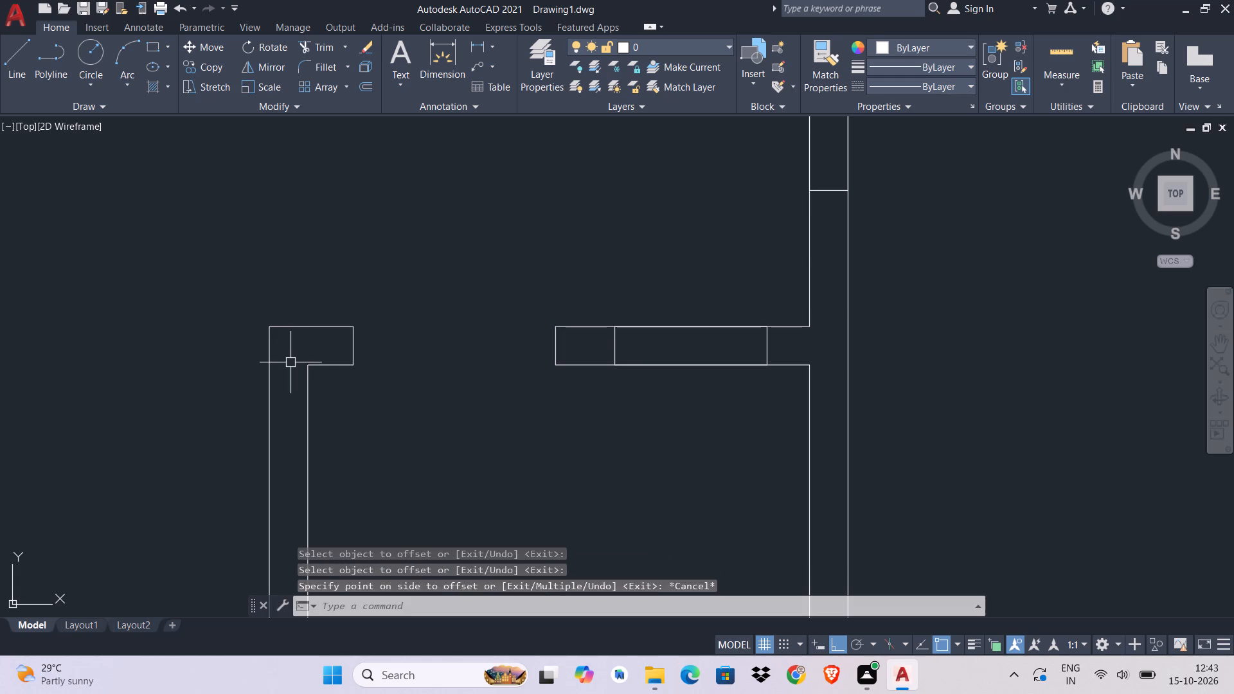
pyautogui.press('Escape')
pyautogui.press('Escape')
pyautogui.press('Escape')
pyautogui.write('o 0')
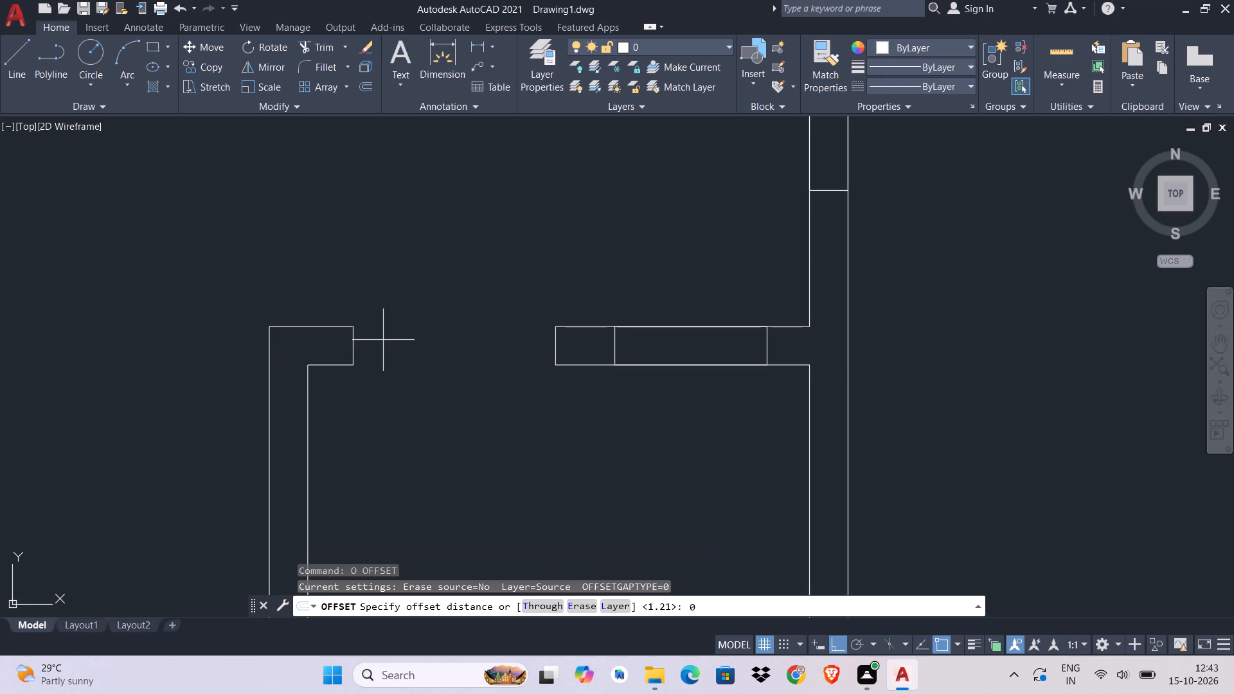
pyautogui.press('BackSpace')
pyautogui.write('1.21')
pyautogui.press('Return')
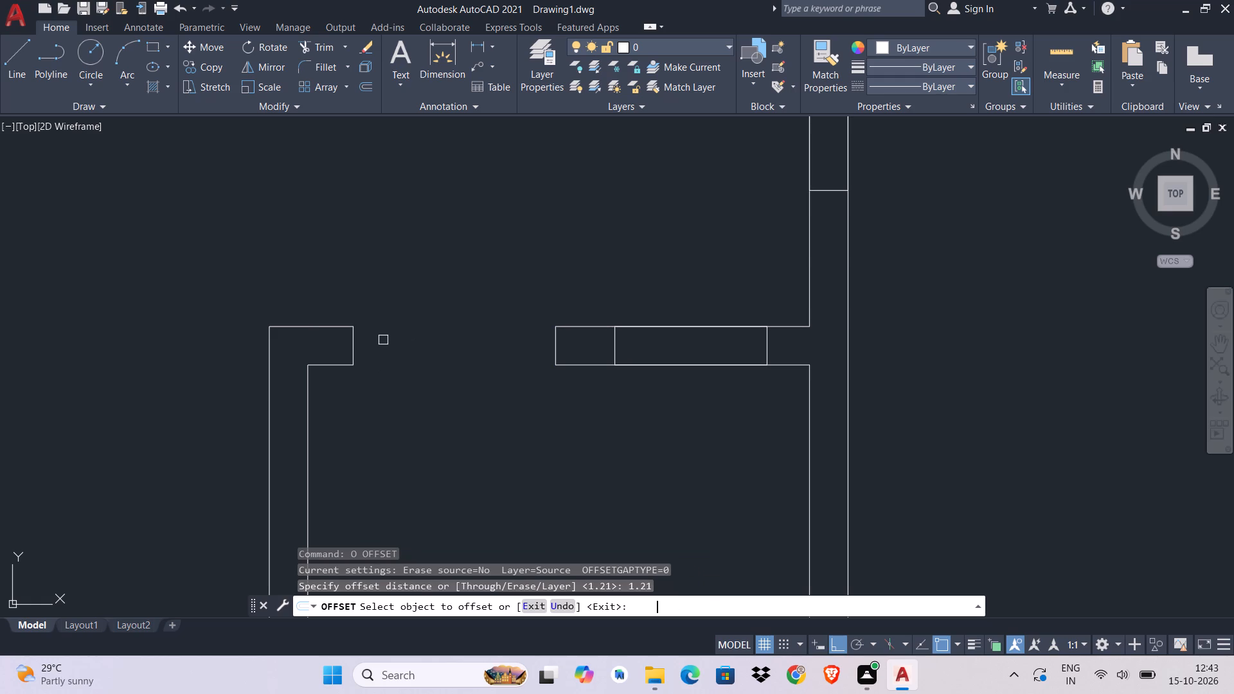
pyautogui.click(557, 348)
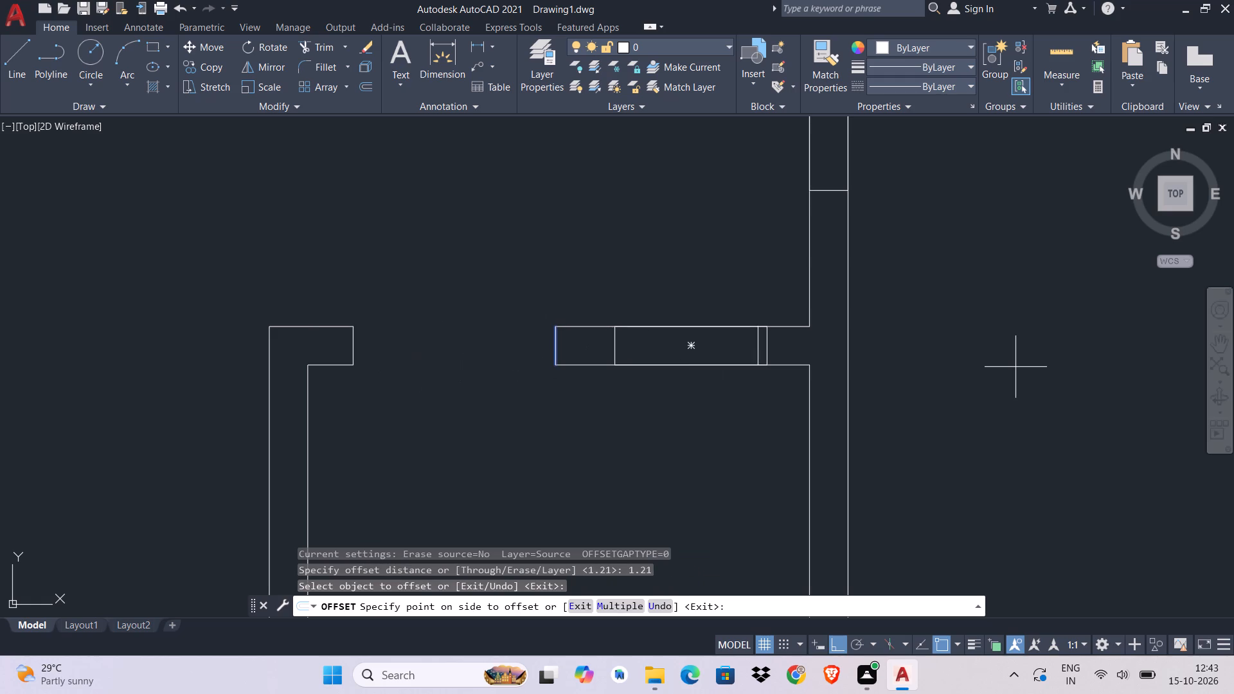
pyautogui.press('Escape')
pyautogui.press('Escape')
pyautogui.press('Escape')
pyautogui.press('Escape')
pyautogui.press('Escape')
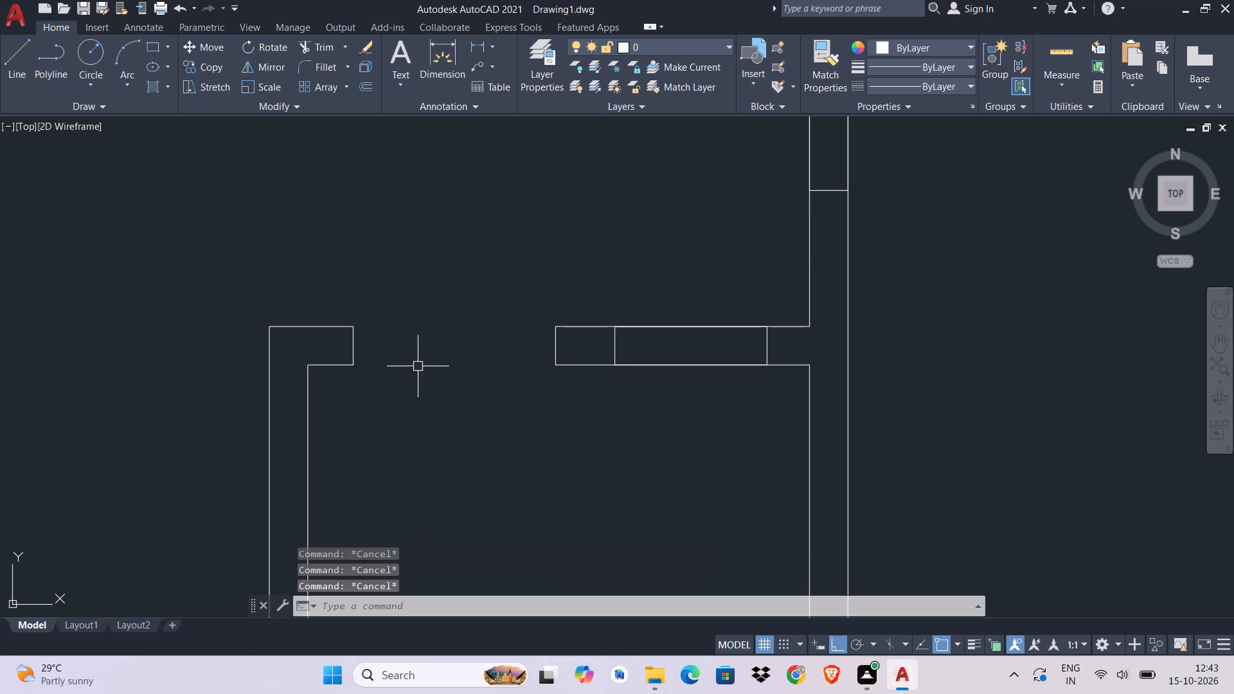
# Extend both wall lines above the lower-right room across the door gap to close the opening.
pyautogui.moveTo(577, 323); pyautogui.dragTo(621, 368, button='middle')
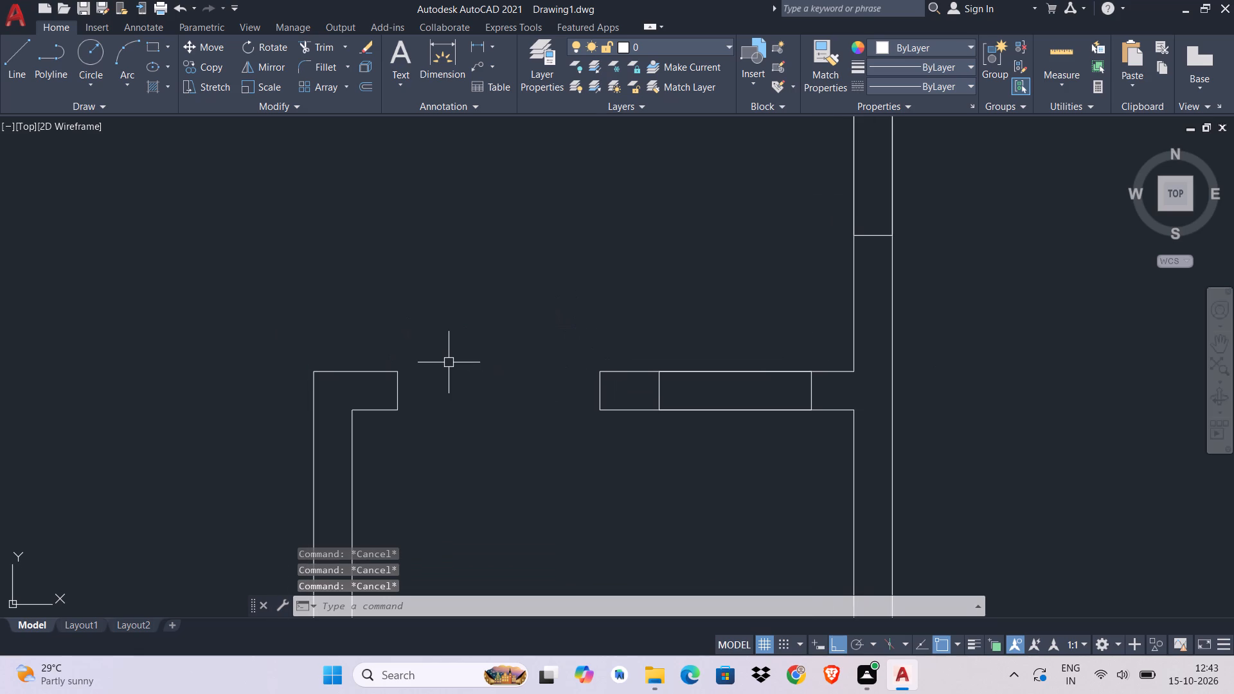
pyautogui.write('ex')
pyautogui.press('space')
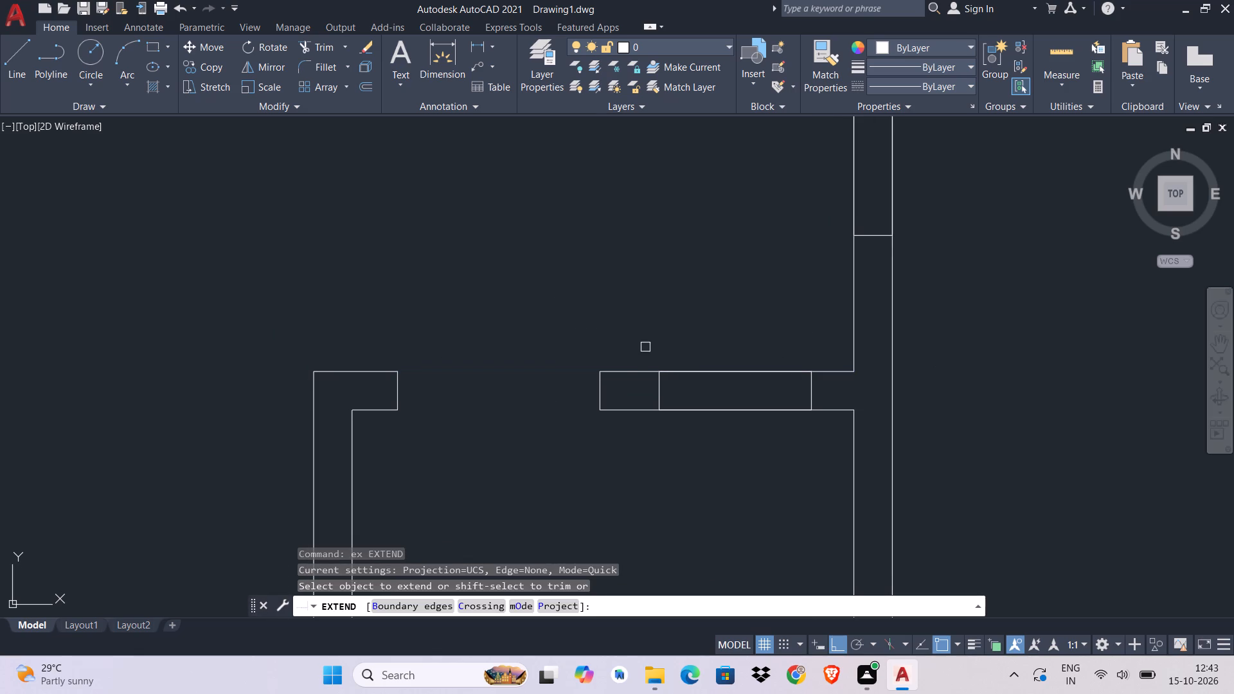
pyautogui.moveTo(645, 347); pyautogui.dragTo(643, 353)
pyautogui.click(591, 529)
pyautogui.press('Escape')
# Erase the two old jamb lines of the closed opening in the wall above the lower-right room.
pyautogui.scroll(2, 580, 375)
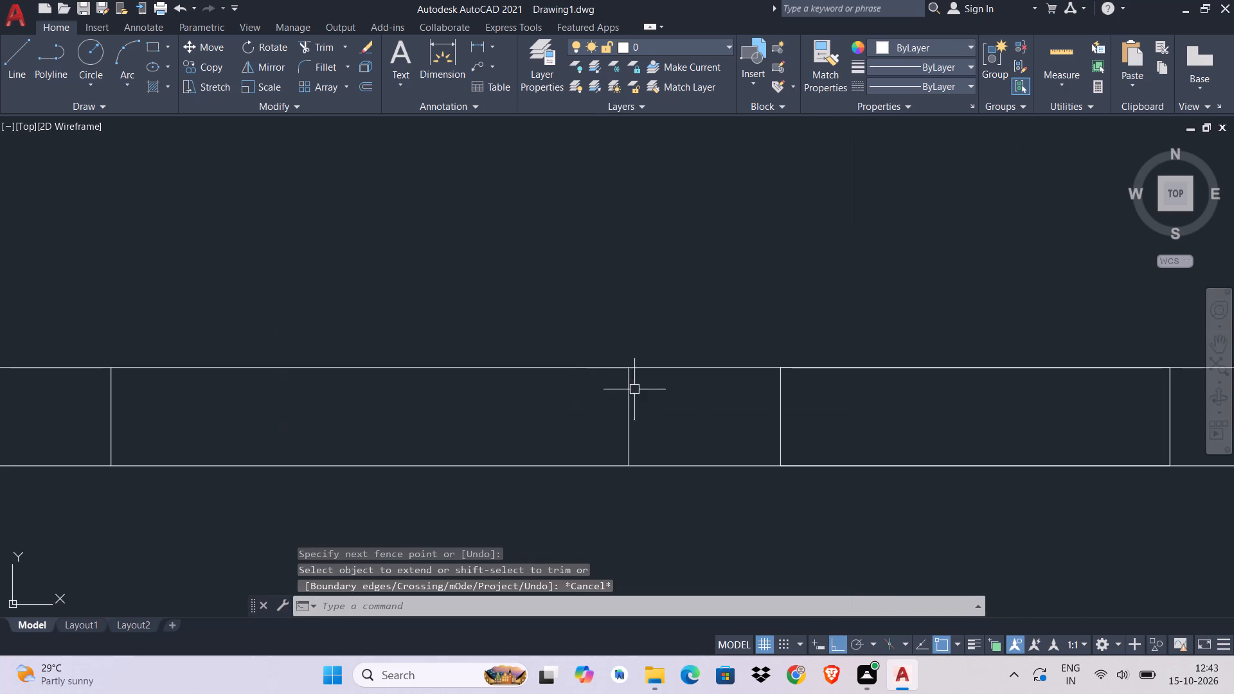
pyautogui.click(652, 390)
pyautogui.click(38, 425)
pyautogui.press('Delete')
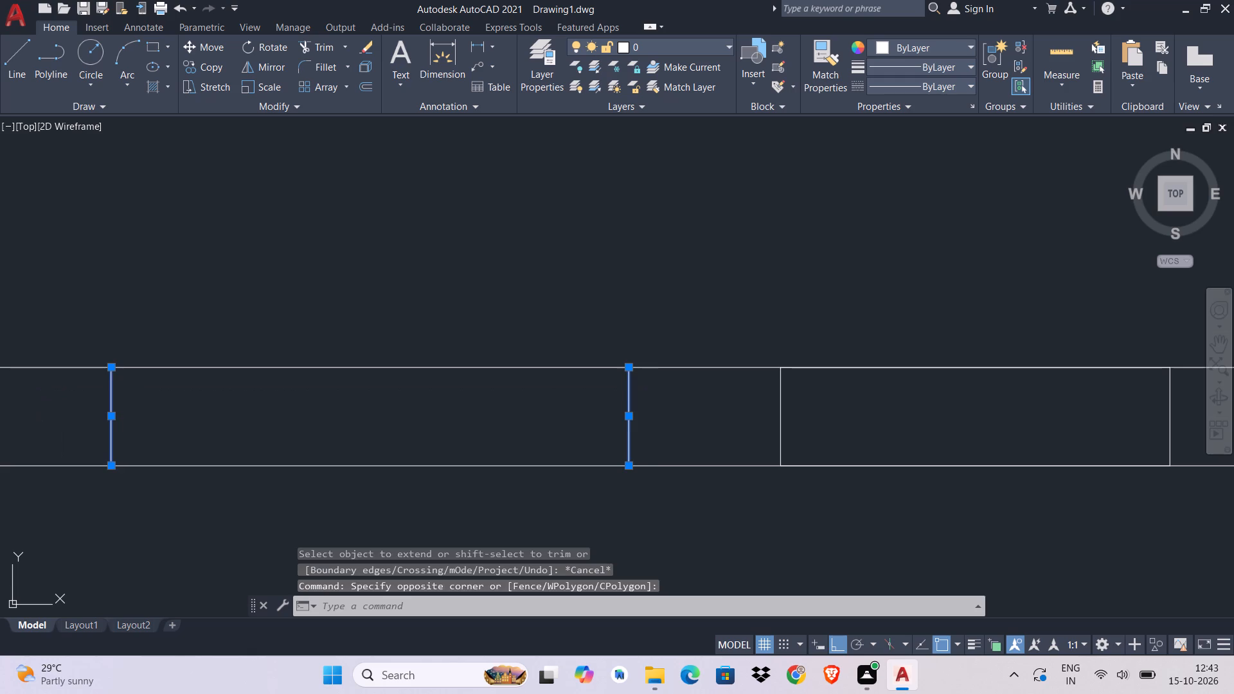
# Draw a vertical line across the wall thickness just inside the lower-right room's upper-left corner as a jamb.
pyautogui.scroll(-1, 380, 501)
pyautogui.moveTo(485, 403); pyautogui.dragTo(673, 363, button='middle')
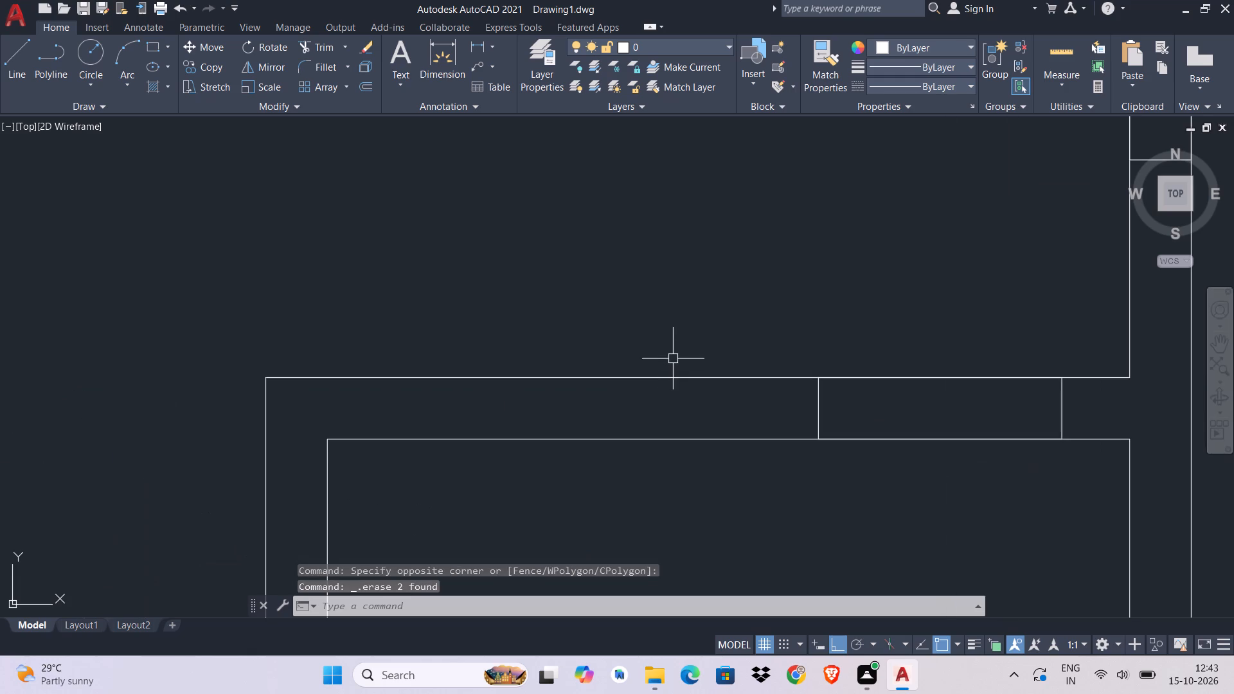
pyautogui.press('l')
pyautogui.press('space')
pyautogui.click(345, 435)
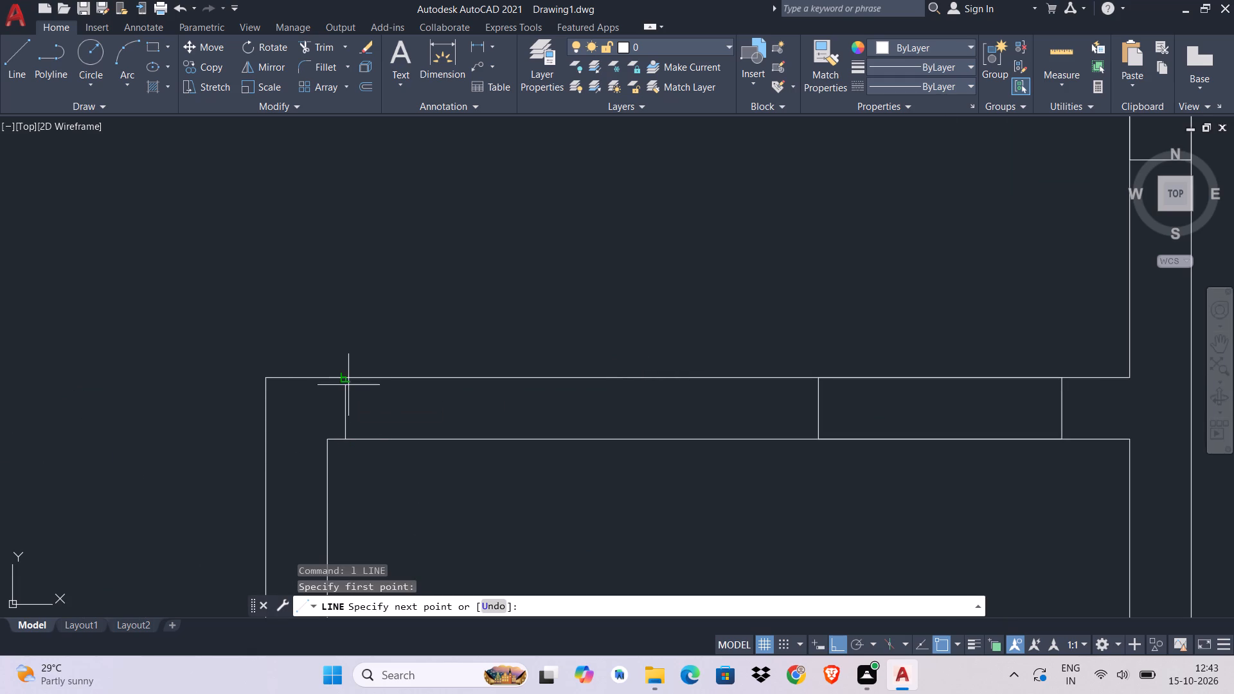
pyautogui.click(348, 378)
pyautogui.press('Escape')
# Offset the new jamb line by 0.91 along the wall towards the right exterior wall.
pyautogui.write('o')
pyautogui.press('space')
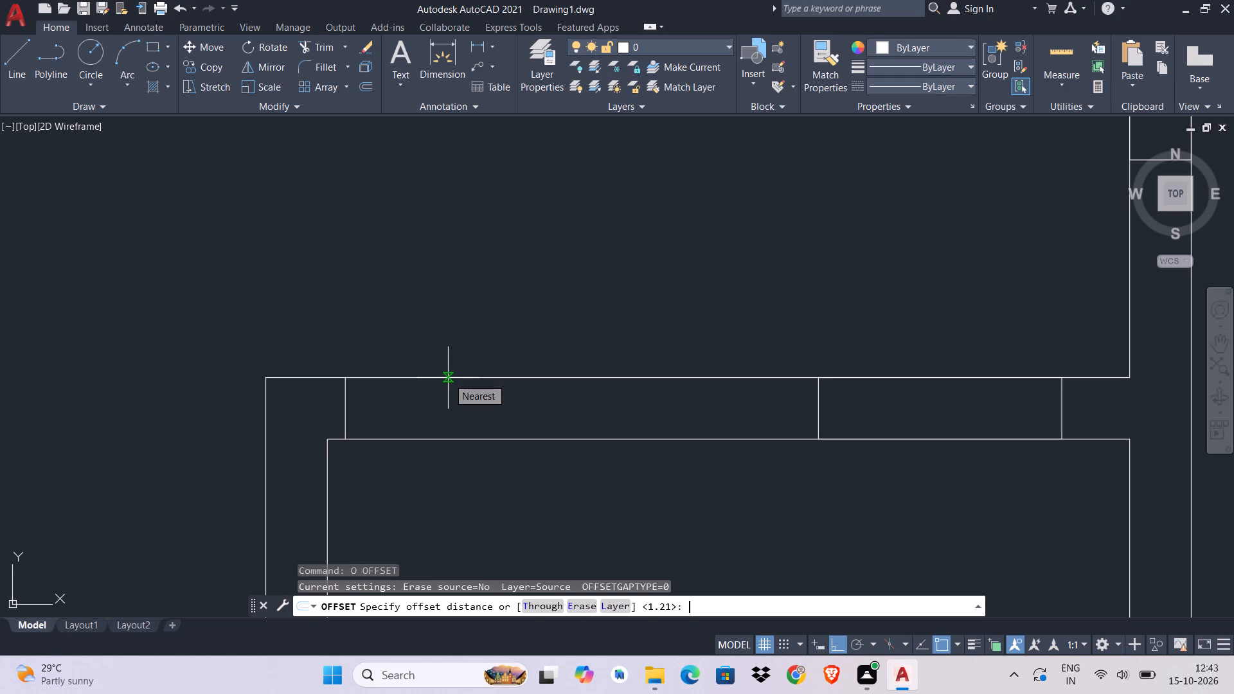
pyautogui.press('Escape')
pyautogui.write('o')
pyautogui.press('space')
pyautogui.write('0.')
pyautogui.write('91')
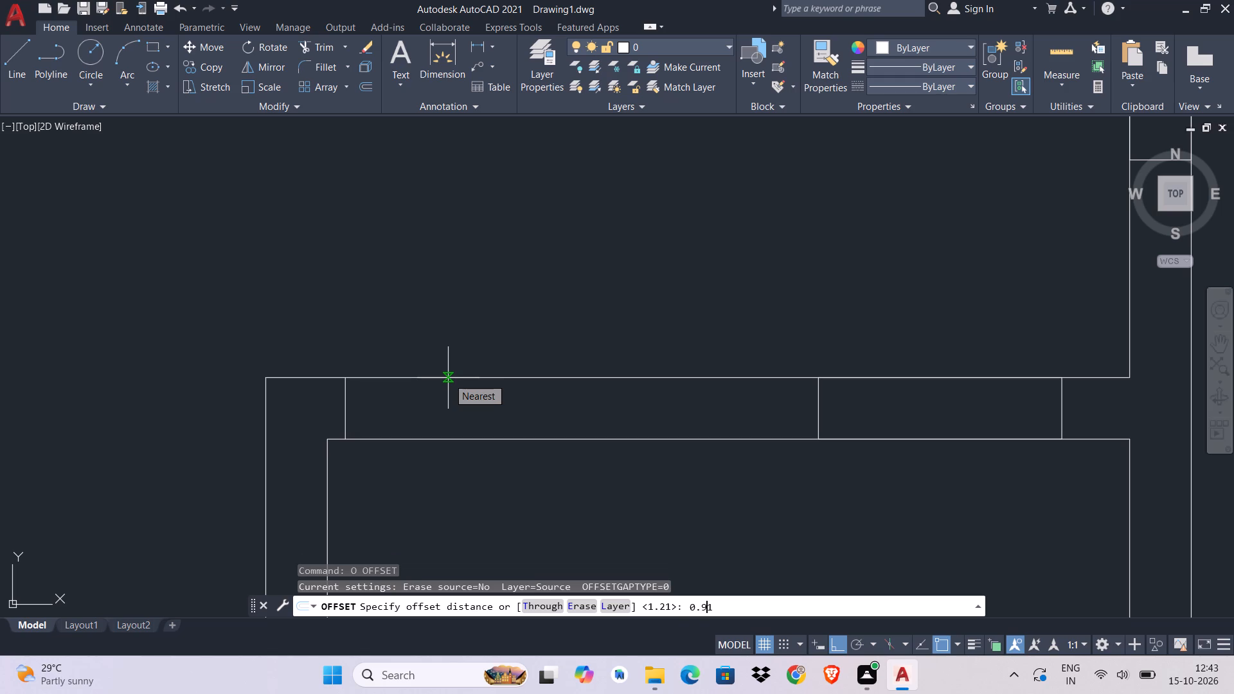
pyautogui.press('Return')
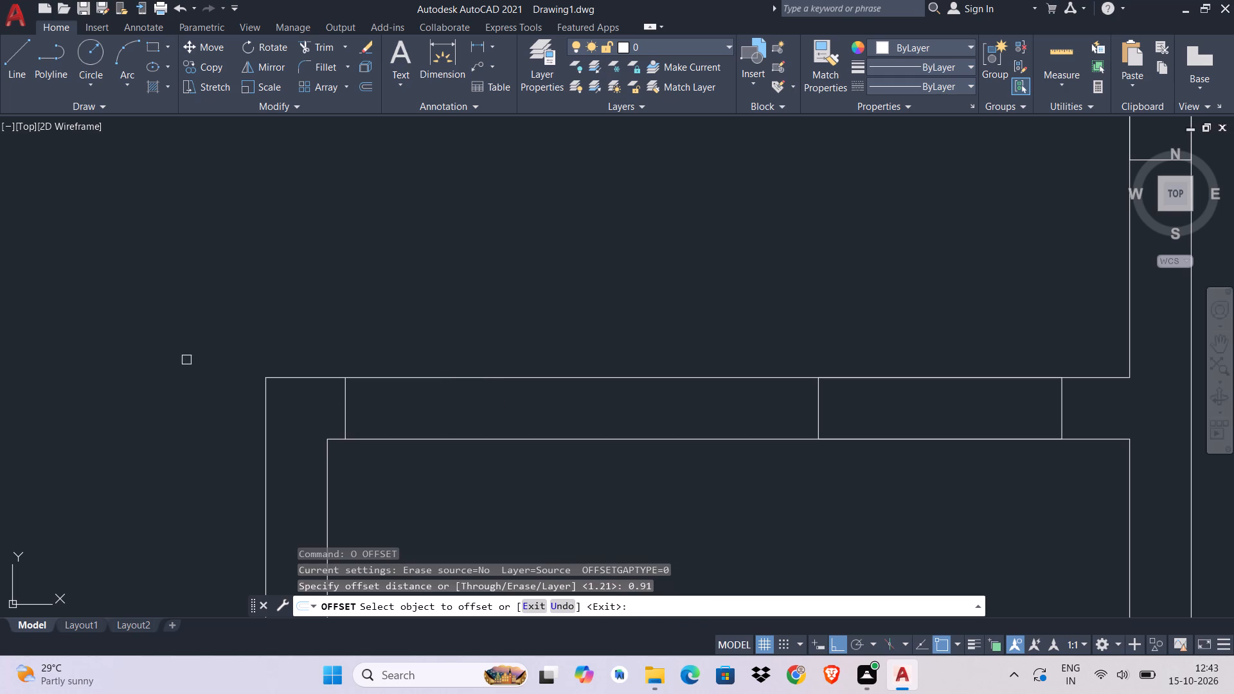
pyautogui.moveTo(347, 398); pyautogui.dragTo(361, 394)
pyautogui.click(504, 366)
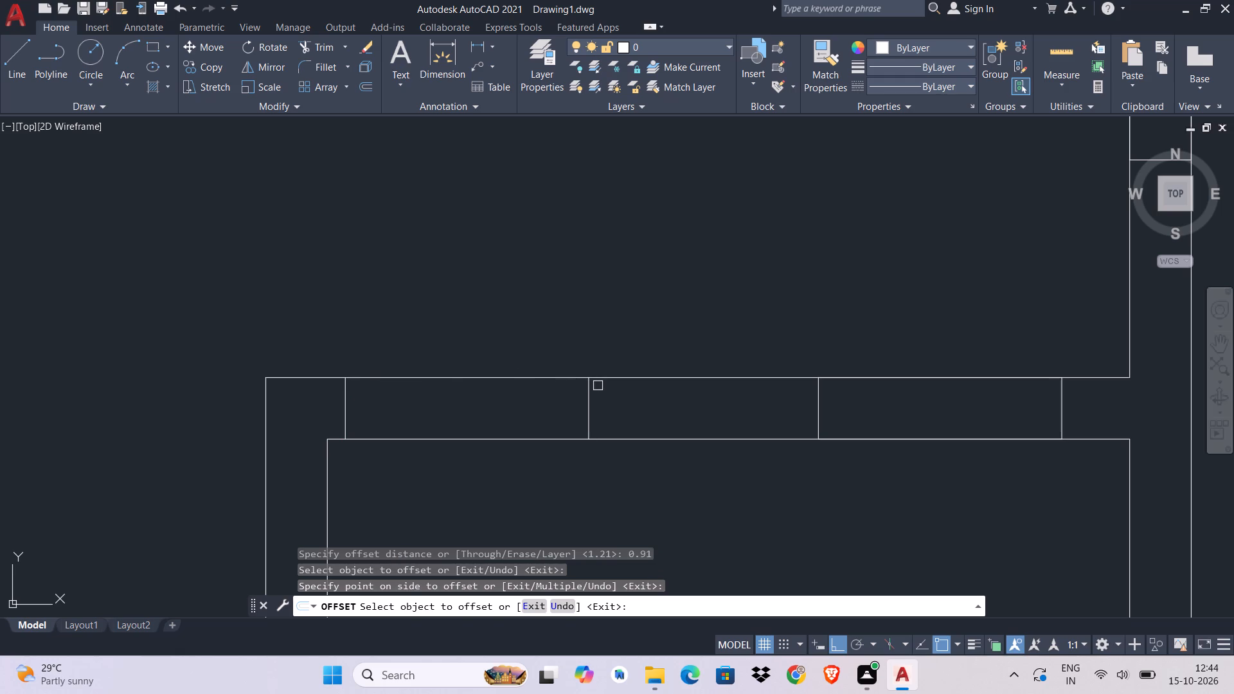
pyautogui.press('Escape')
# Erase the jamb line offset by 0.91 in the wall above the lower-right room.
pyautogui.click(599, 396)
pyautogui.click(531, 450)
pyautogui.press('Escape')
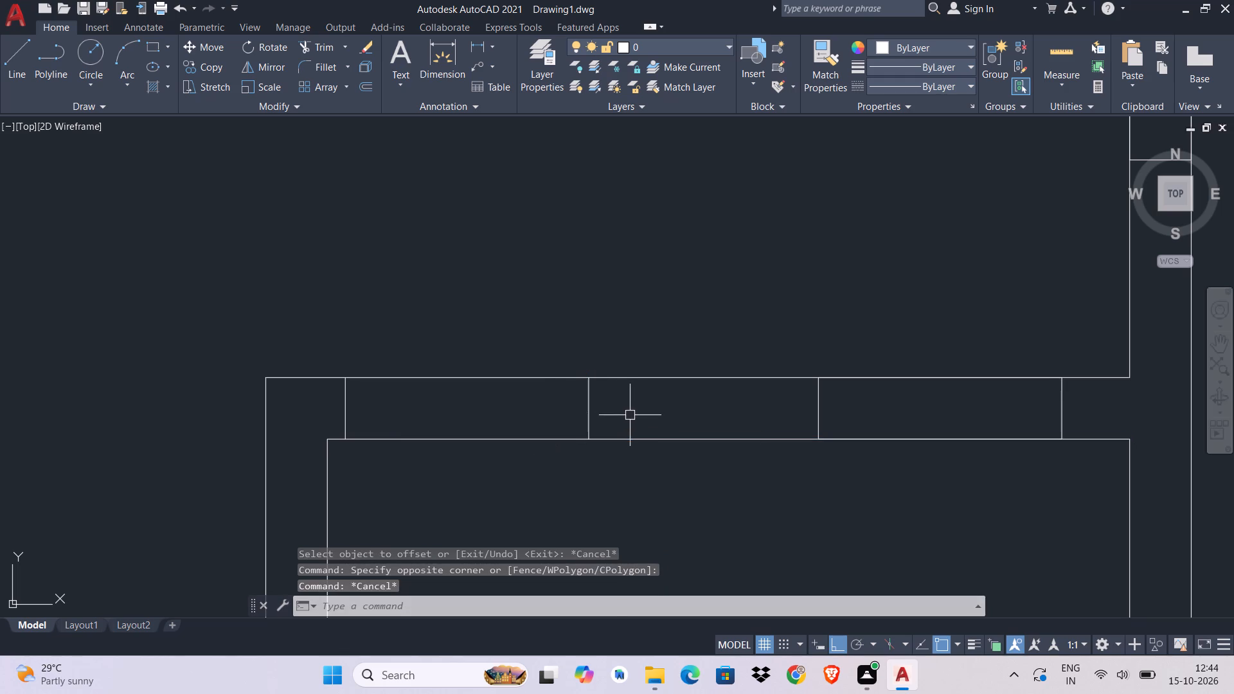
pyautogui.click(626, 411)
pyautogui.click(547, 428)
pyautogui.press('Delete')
# Offset the jamb line near the lower-right room's upper-left corner by 1.52 towards the right exterior wall.
pyautogui.write('o')
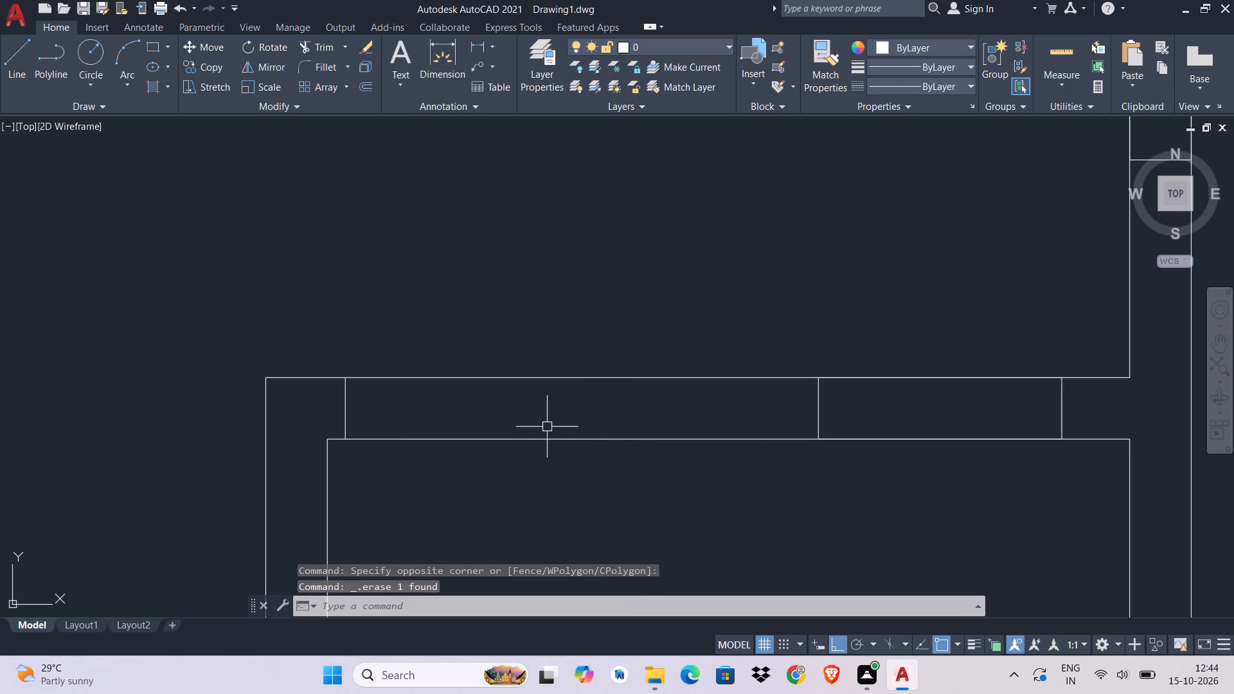
pyautogui.press('space')
pyautogui.write('1.')
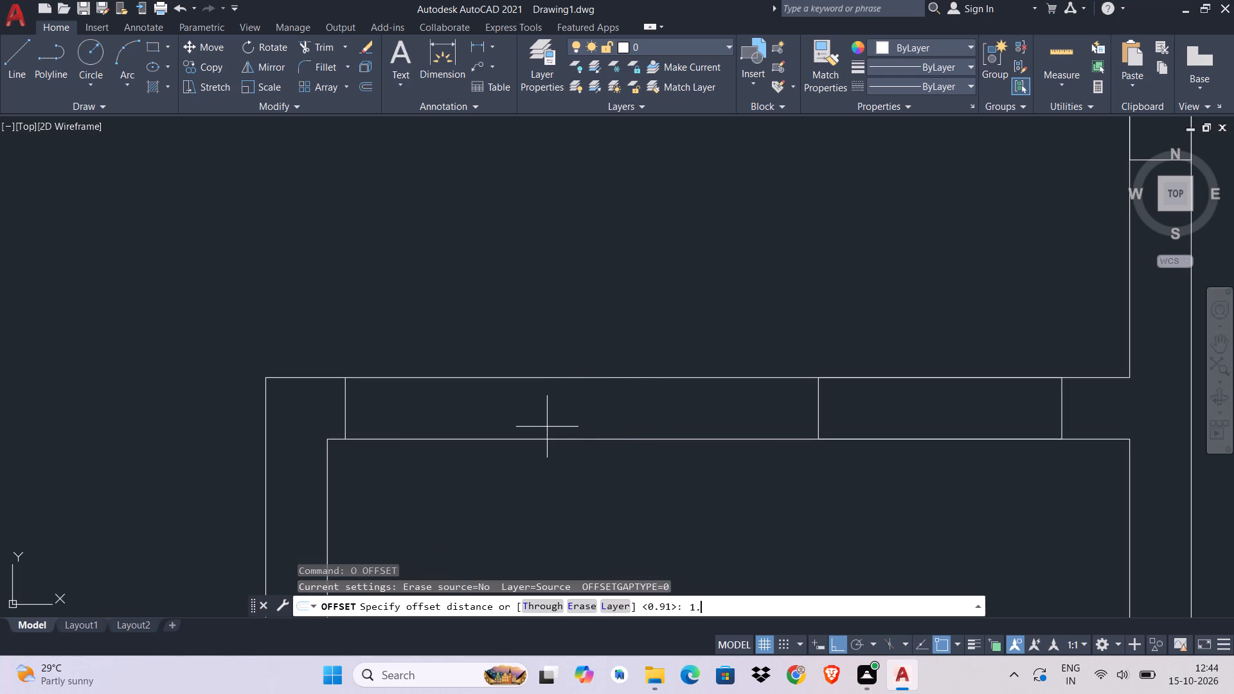
pyautogui.press('5')
pyautogui.press('2')
pyautogui.press('Return')
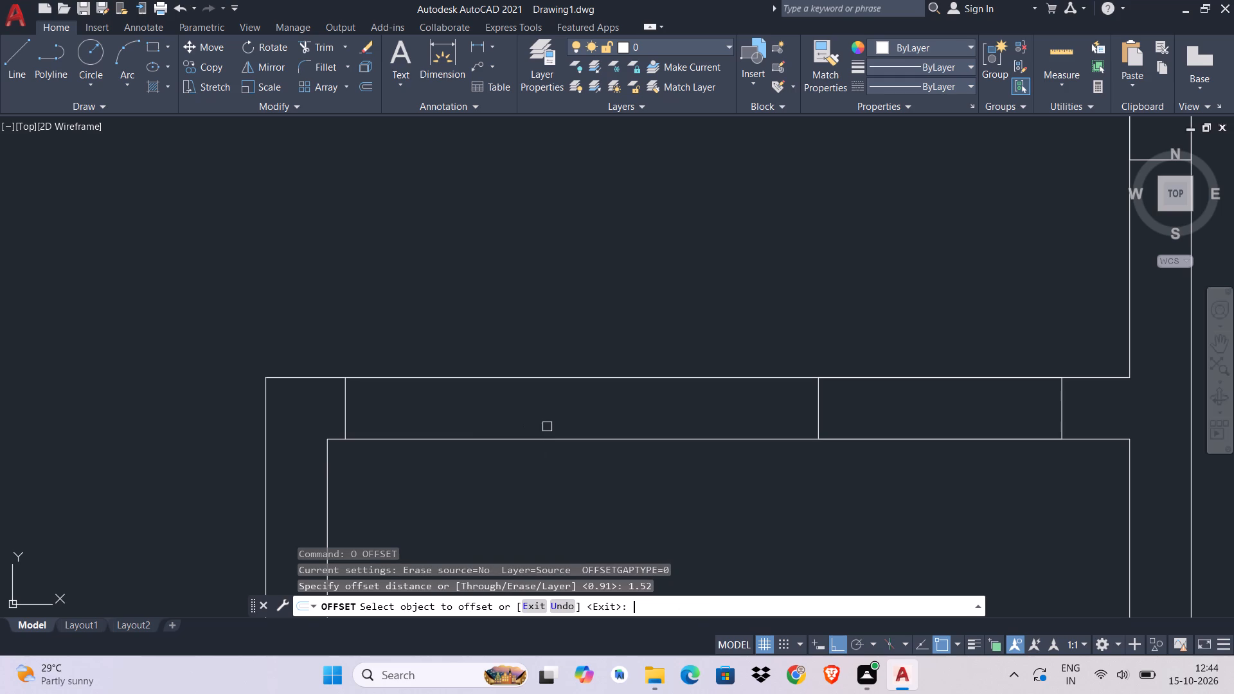
pyautogui.click(344, 413)
pyautogui.click(457, 400)
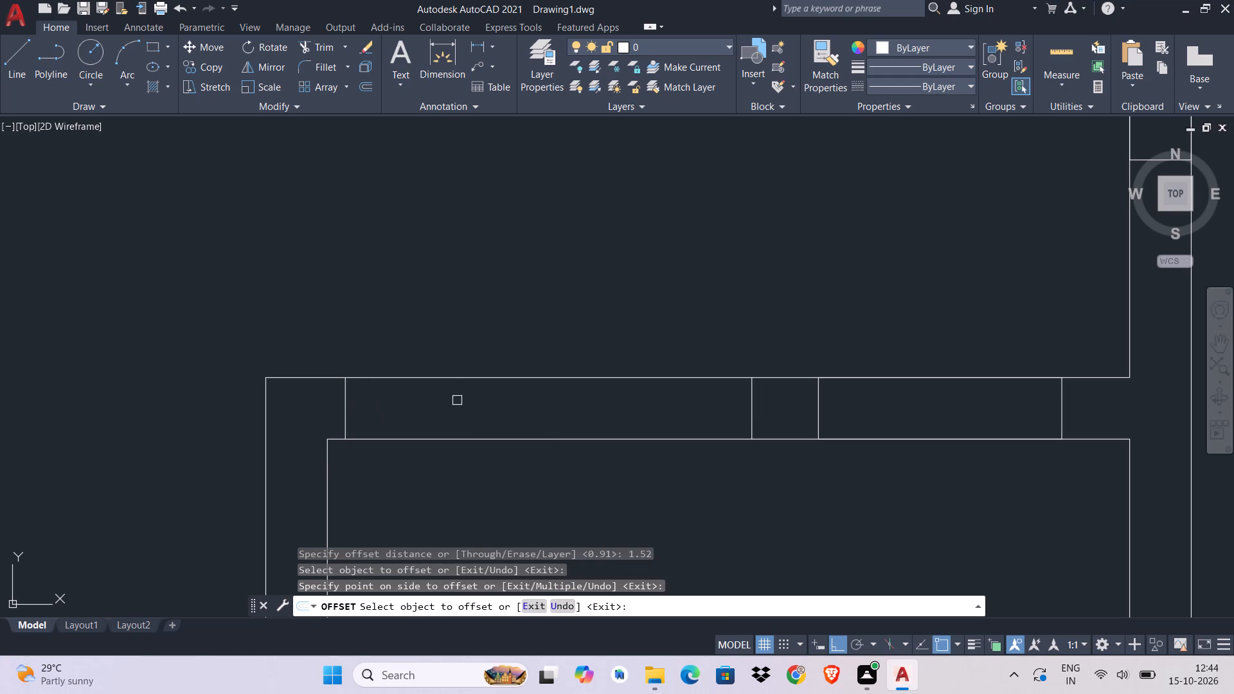
# Trim both wall lines between the 1.52-spaced jambs above the lower-right room, including the leftover stubs, to cut the opening.
pyautogui.press('Escape')
pyautogui.press('Escape')
pyautogui.write('tr')
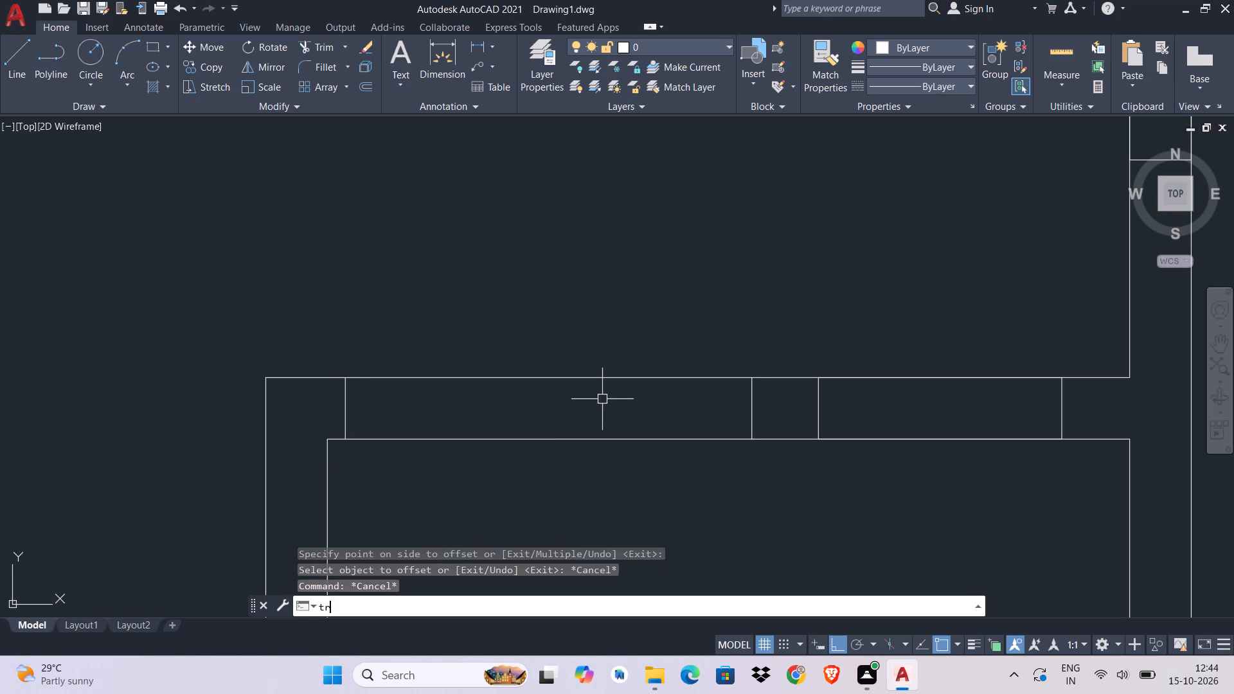
pyautogui.press('space')
pyautogui.click(605, 327)
pyautogui.click(568, 567)
pyautogui.scroll(-1, 656, 426)
pyautogui.moveTo(657, 426); pyautogui.dragTo(727, 363, button='middle')
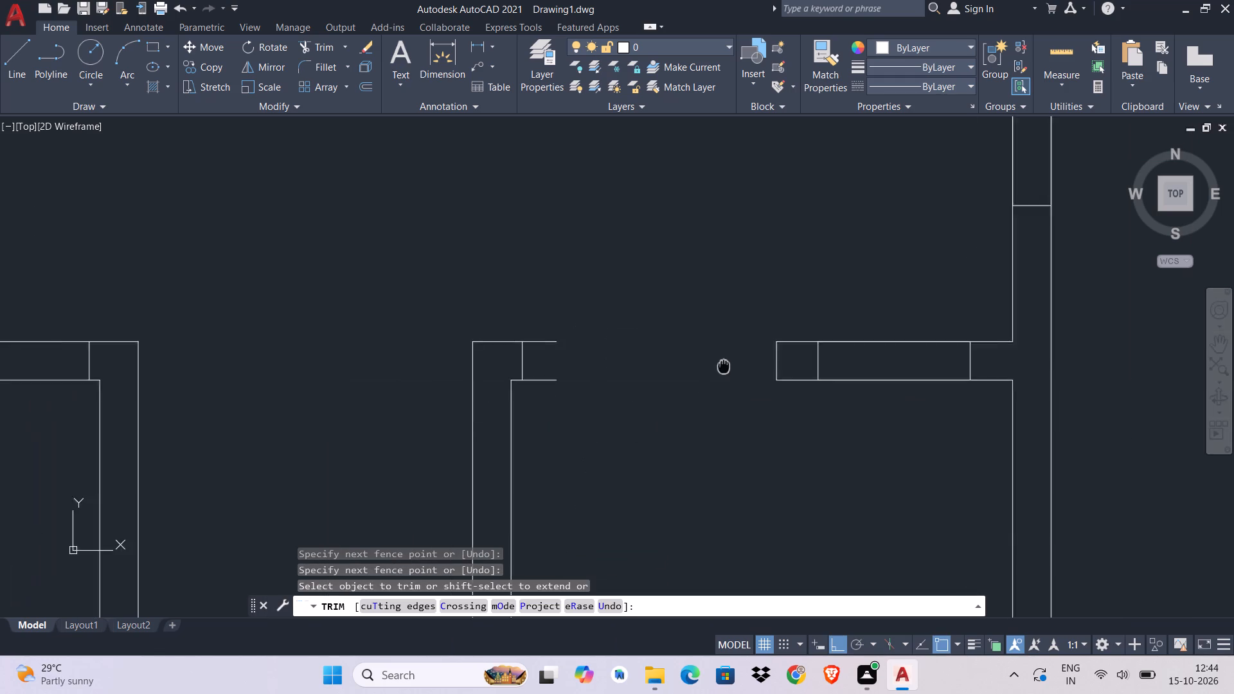
pyautogui.moveTo(727, 363); pyautogui.dragTo(729, 359, button='middle')
pyautogui.click(544, 313)
pyautogui.click(547, 376)
pyautogui.press('Escape')
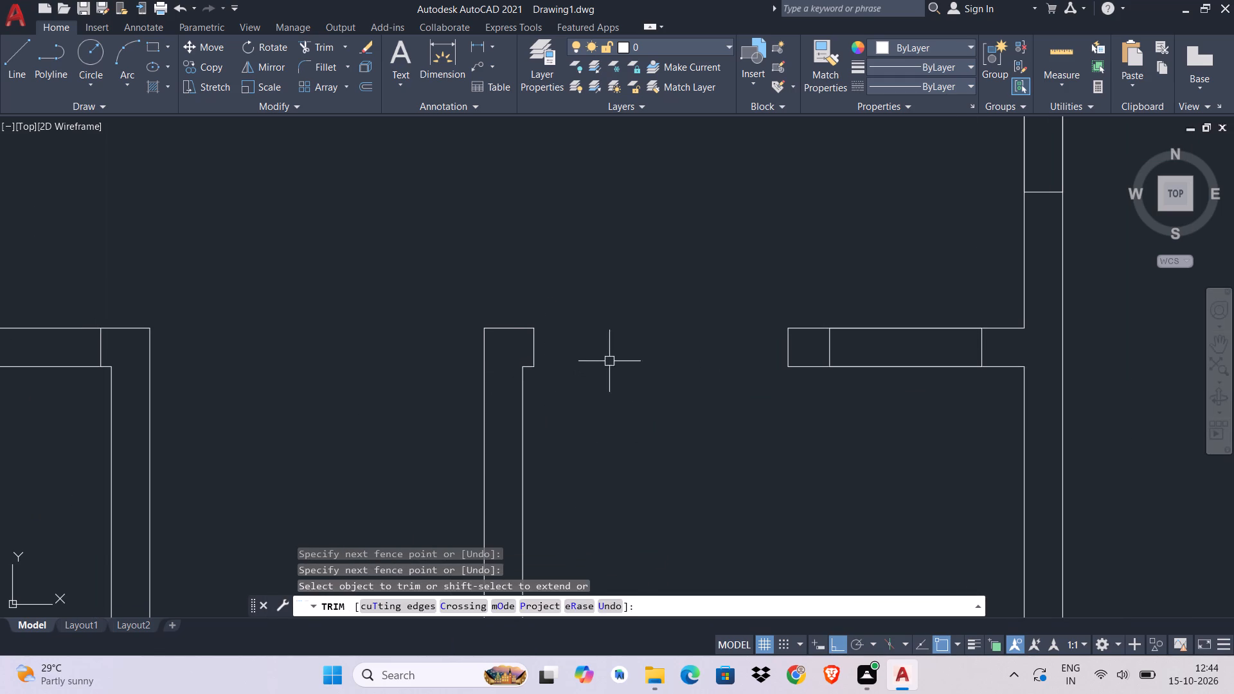
pyautogui.moveTo(608, 361); pyautogui.dragTo(601, 316, button='middle')
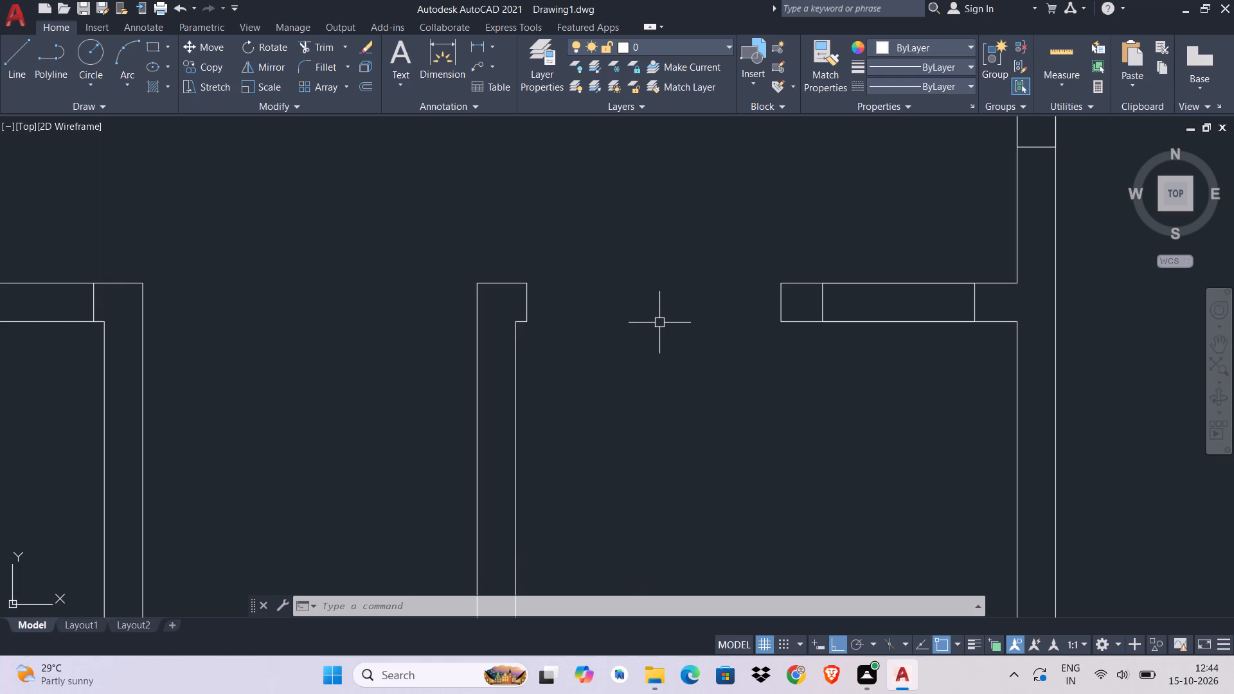
pyautogui.press('Escape')
pyautogui.press('Escape')
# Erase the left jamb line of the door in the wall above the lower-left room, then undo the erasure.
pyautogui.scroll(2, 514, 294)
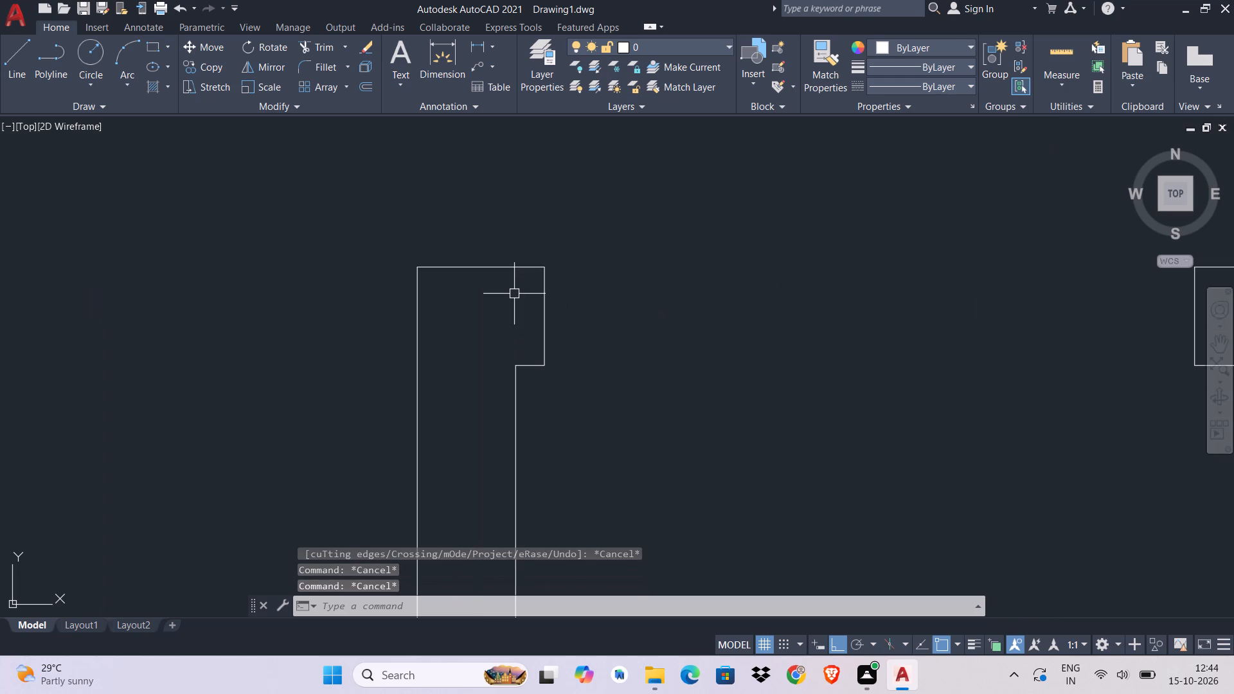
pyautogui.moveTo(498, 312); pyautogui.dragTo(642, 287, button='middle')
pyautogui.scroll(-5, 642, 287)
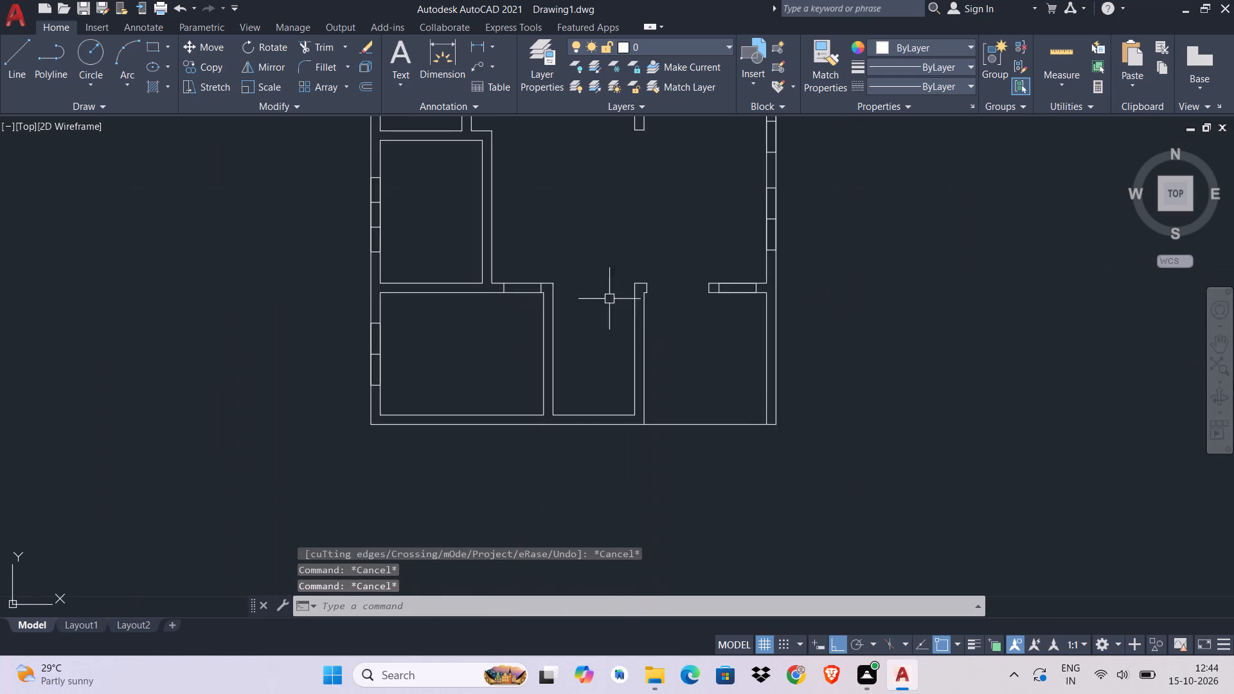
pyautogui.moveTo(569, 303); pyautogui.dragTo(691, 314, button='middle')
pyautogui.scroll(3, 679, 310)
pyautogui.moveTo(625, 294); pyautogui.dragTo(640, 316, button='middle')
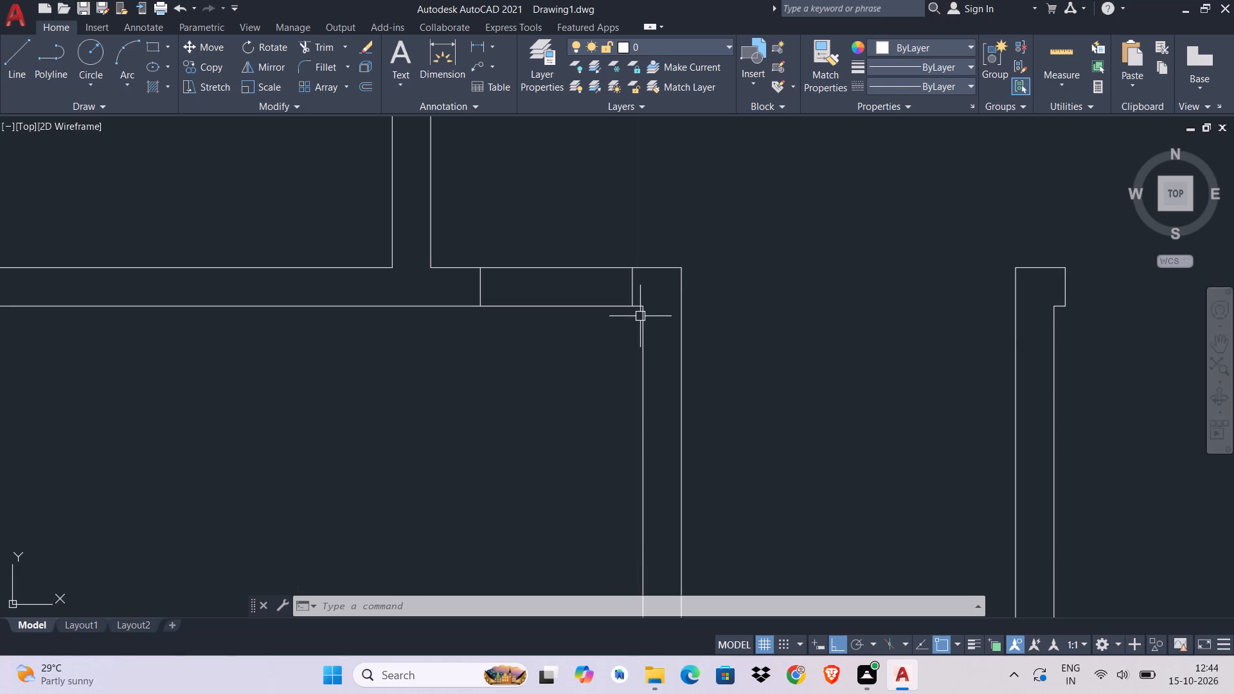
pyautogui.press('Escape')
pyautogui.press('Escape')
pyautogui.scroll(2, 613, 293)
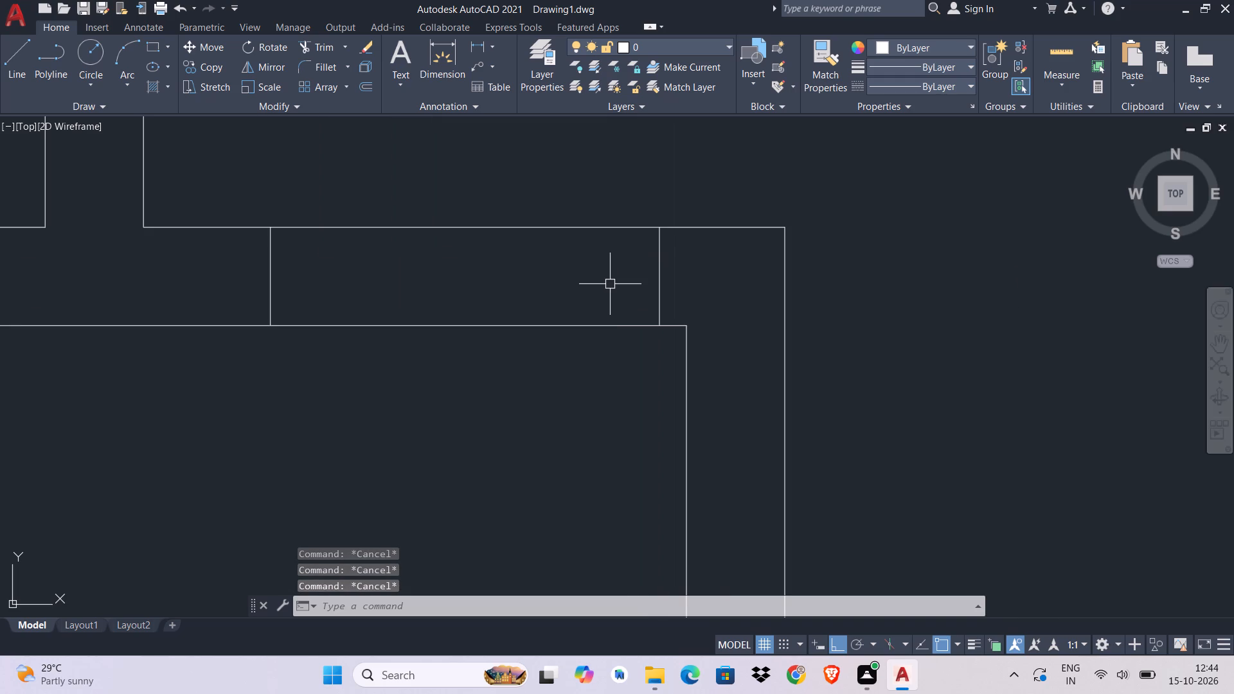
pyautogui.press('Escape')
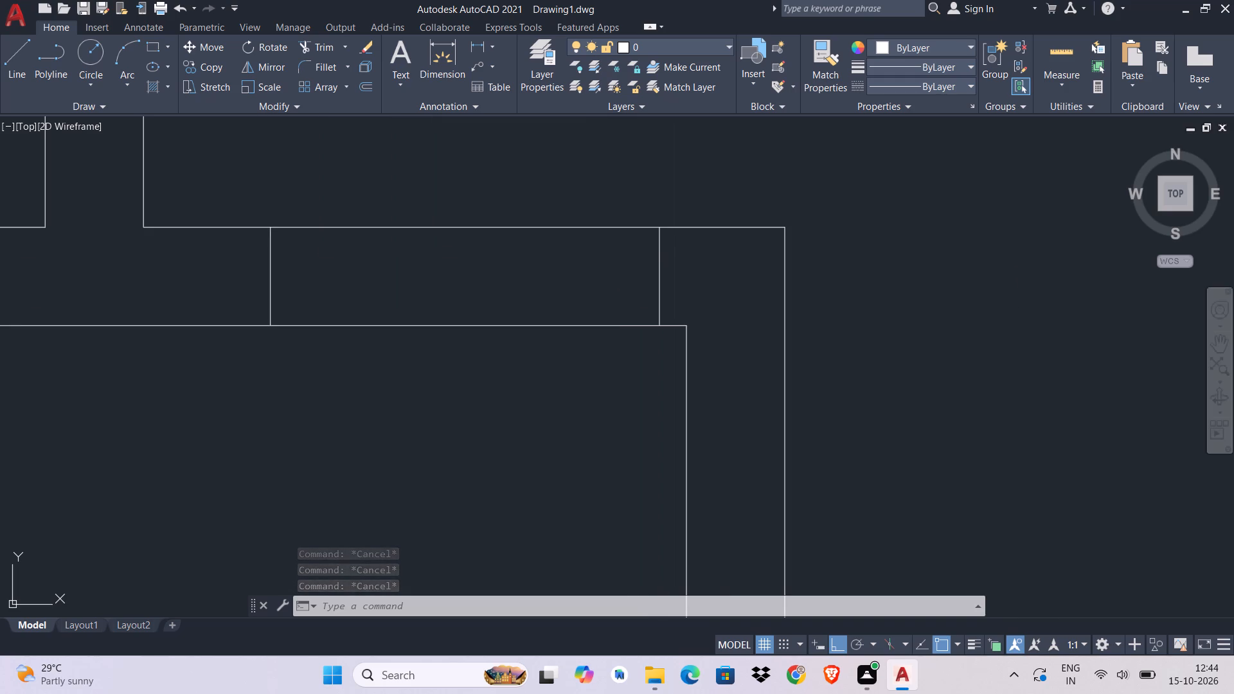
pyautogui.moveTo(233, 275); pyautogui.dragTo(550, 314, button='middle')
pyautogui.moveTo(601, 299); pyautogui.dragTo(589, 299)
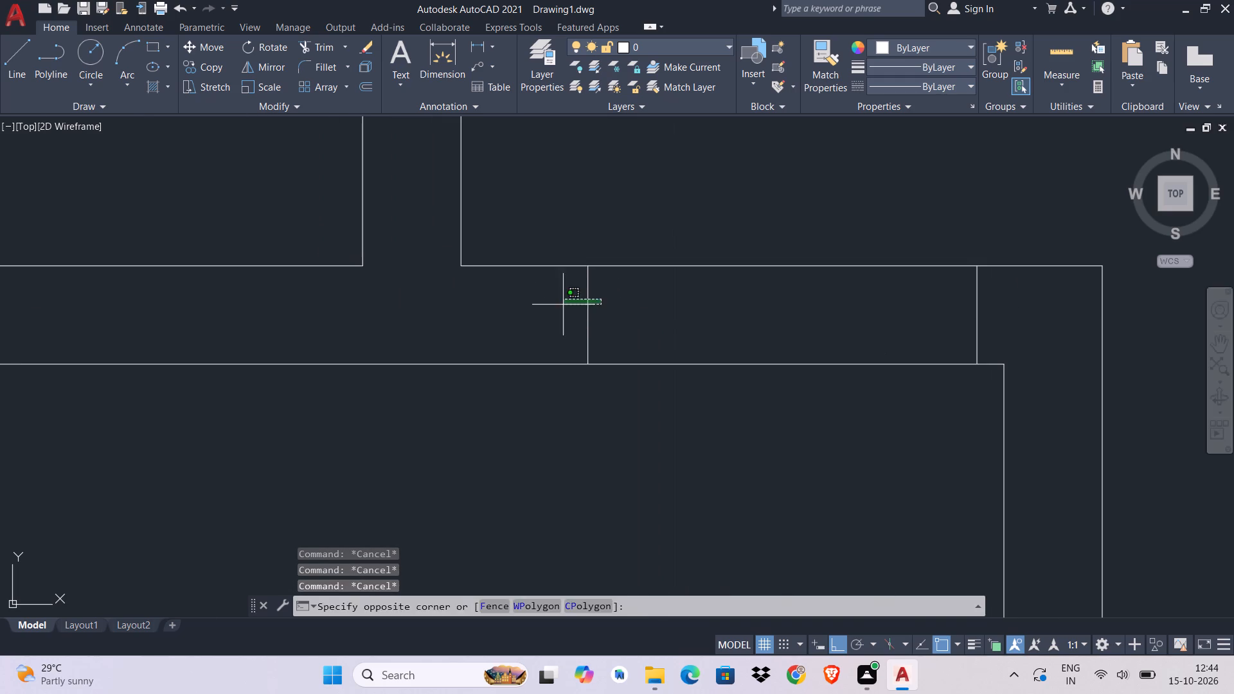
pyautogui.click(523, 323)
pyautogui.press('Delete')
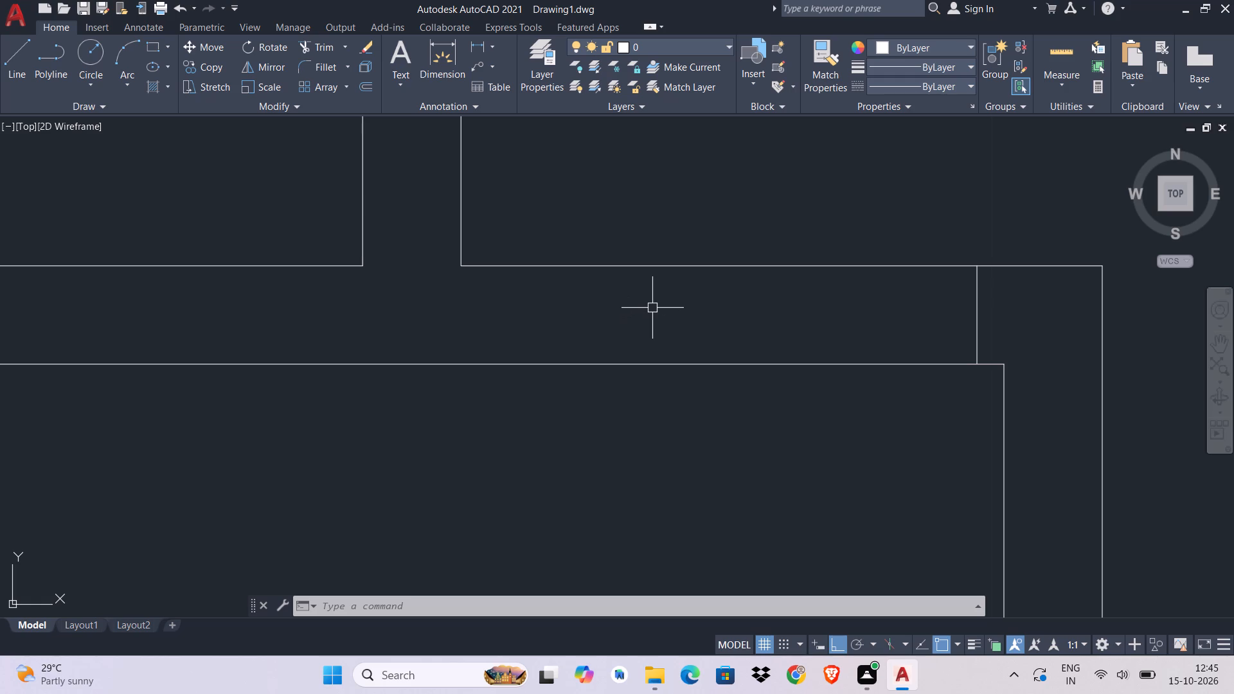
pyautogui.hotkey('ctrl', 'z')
# Move both door jamb lines above the lower-left room slightly left along the wall, away from the room's upper-right corner.
pyautogui.scroll(-1, 654, 313)
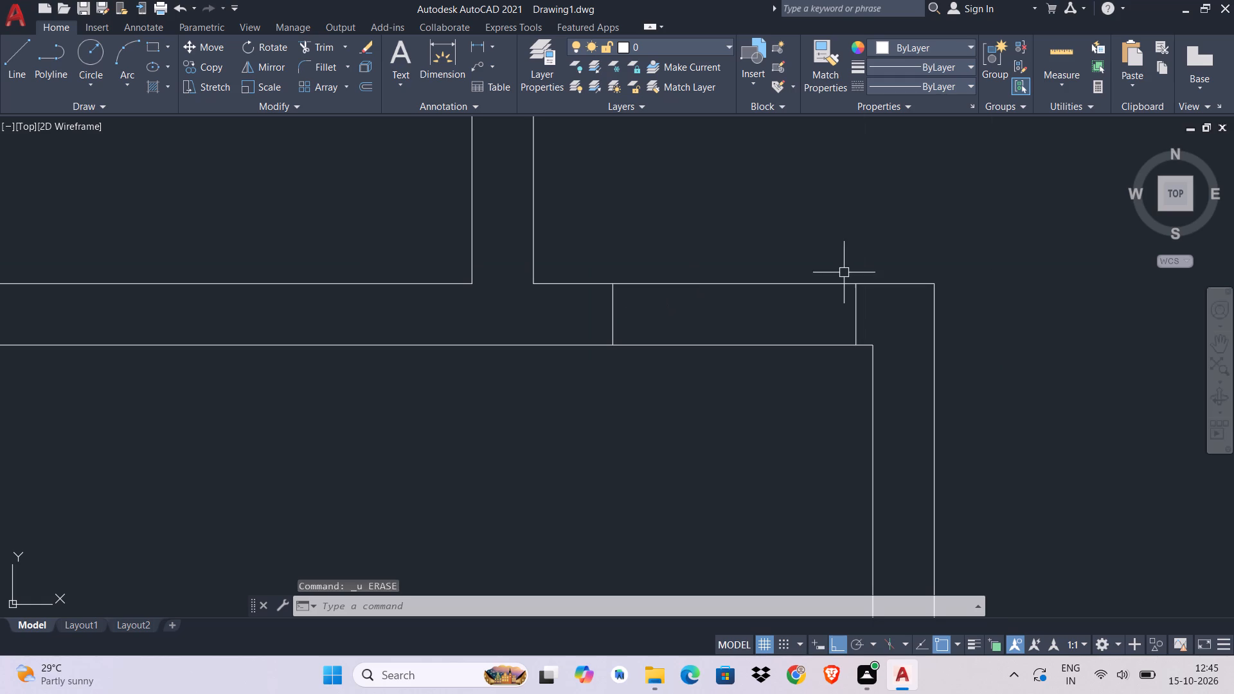
pyautogui.scroll(-1, 882, 310)
pyautogui.scroll(3, 882, 310)
pyautogui.click(855, 297)
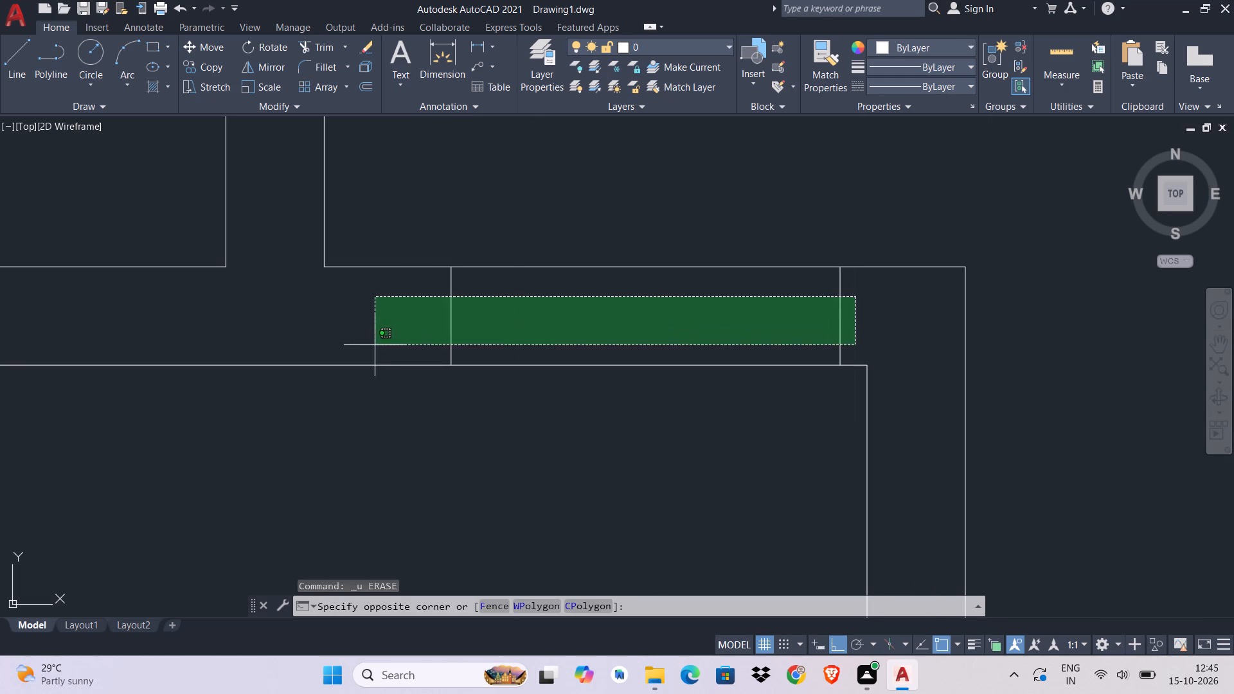
pyautogui.click(373, 345)
pyautogui.write('m')
pyautogui.press('space')
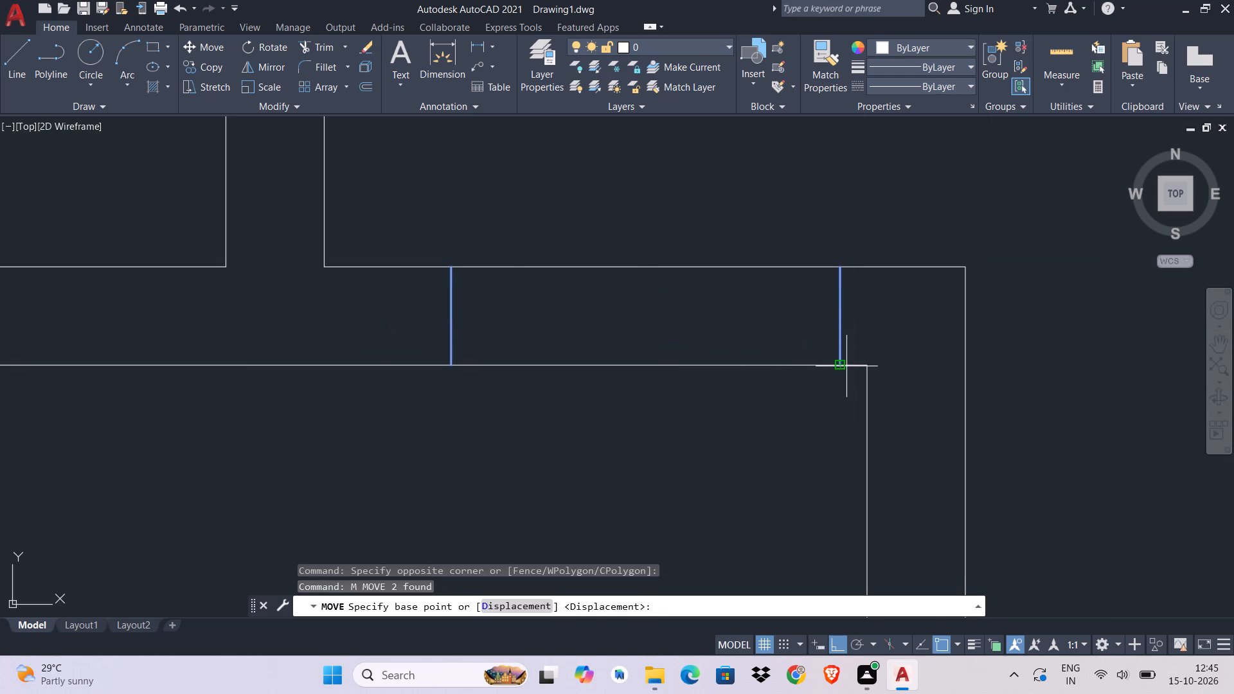
pyautogui.click(842, 366)
pyautogui.click(787, 368)
pyautogui.press('Escape')
pyautogui.press('Escape')
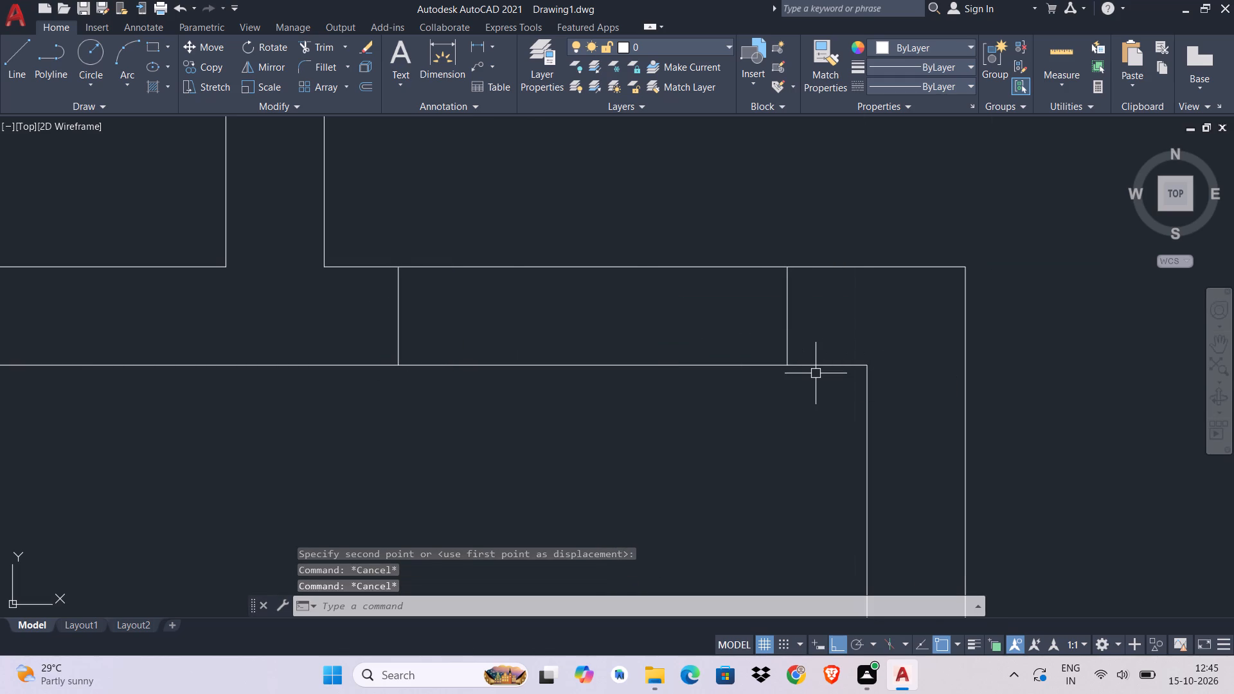
# Trim both wall lines between the moved jambs to cut the door opening above the lower-left room.
pyautogui.write('tr')
pyautogui.press('space')
pyautogui.click(604, 179)
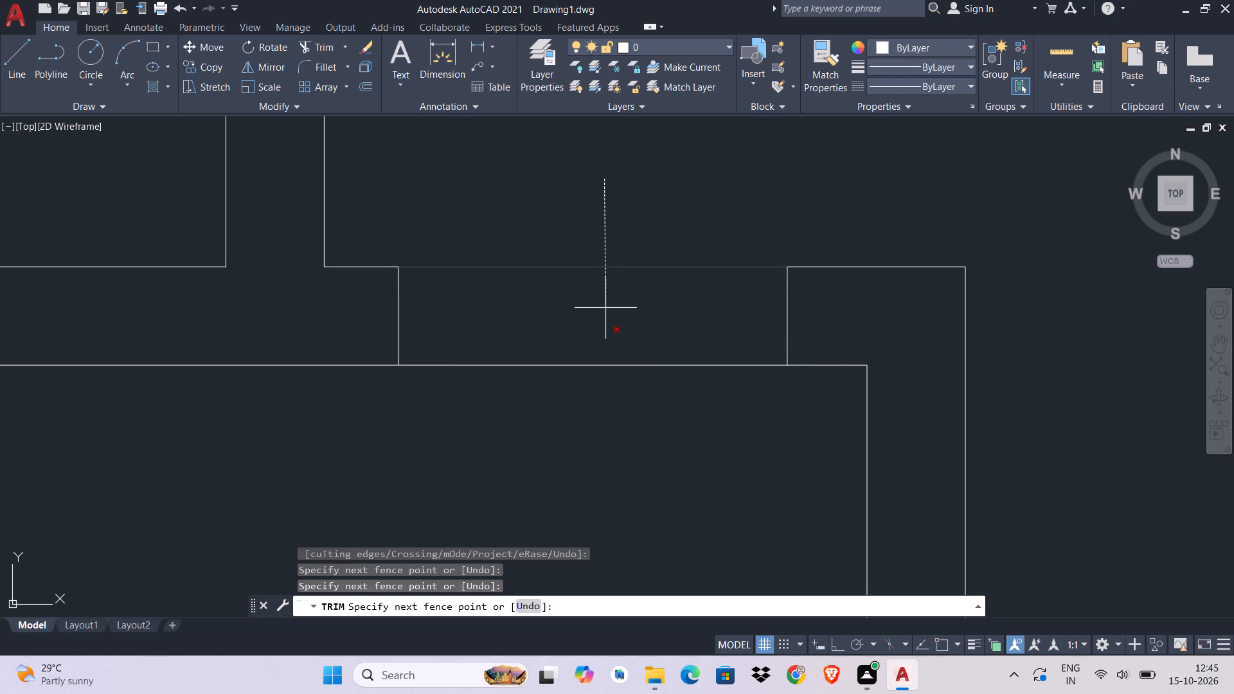
pyautogui.click(594, 387)
pyautogui.press('Escape')
pyautogui.press('Escape')
pyautogui.press('Escape')
# Draw a horizontal line across the lower-left room's door opening, joining the midpoints of its two jambs.
pyautogui.write('l')
pyautogui.press('space')
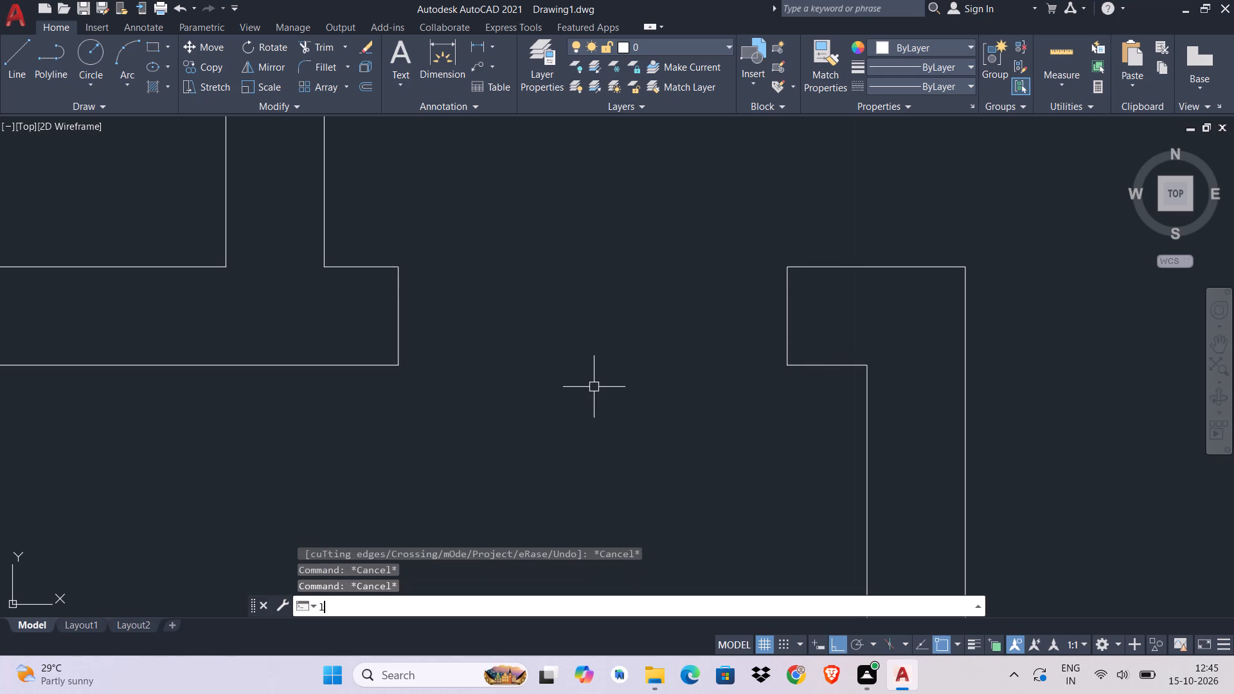
pyautogui.click(789, 319)
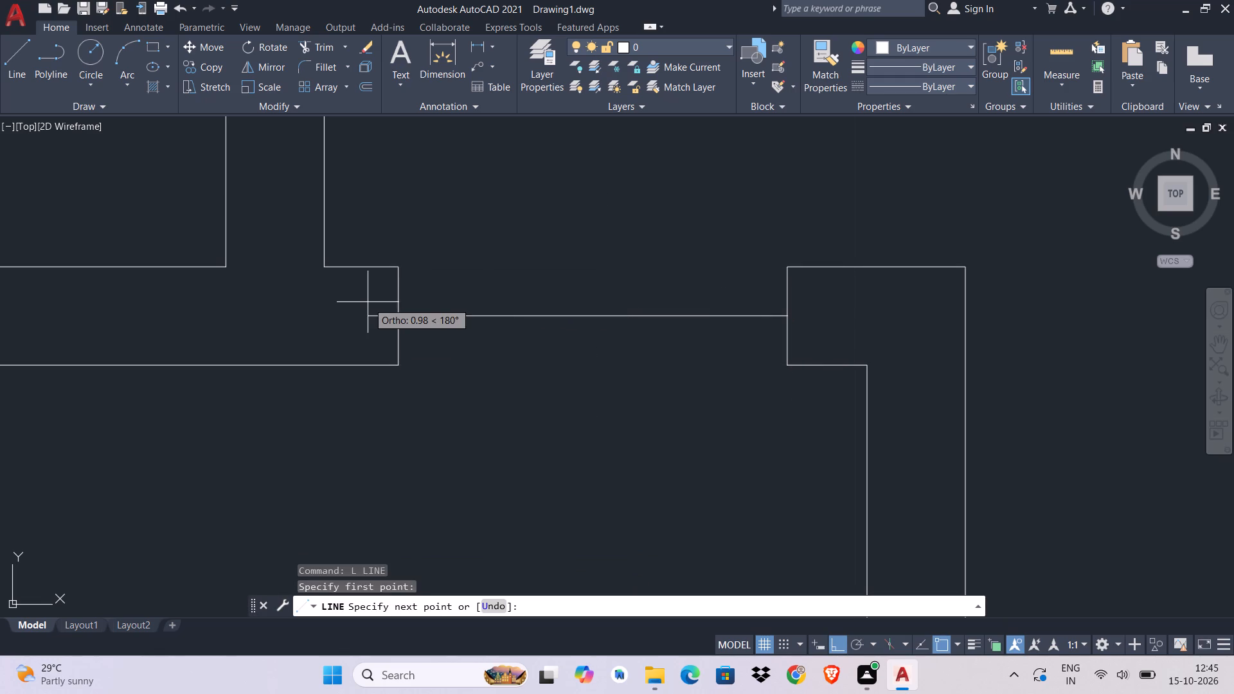
pyautogui.click(390, 312)
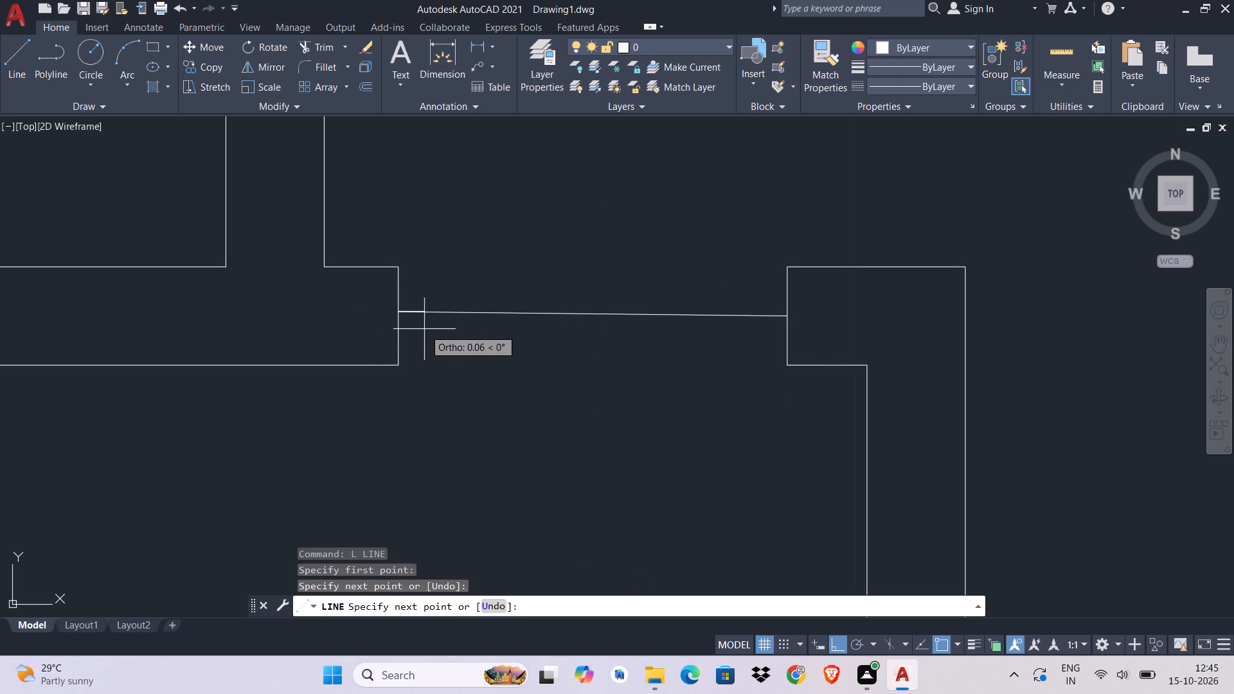
pyautogui.hotkey('ctrl', 'z')
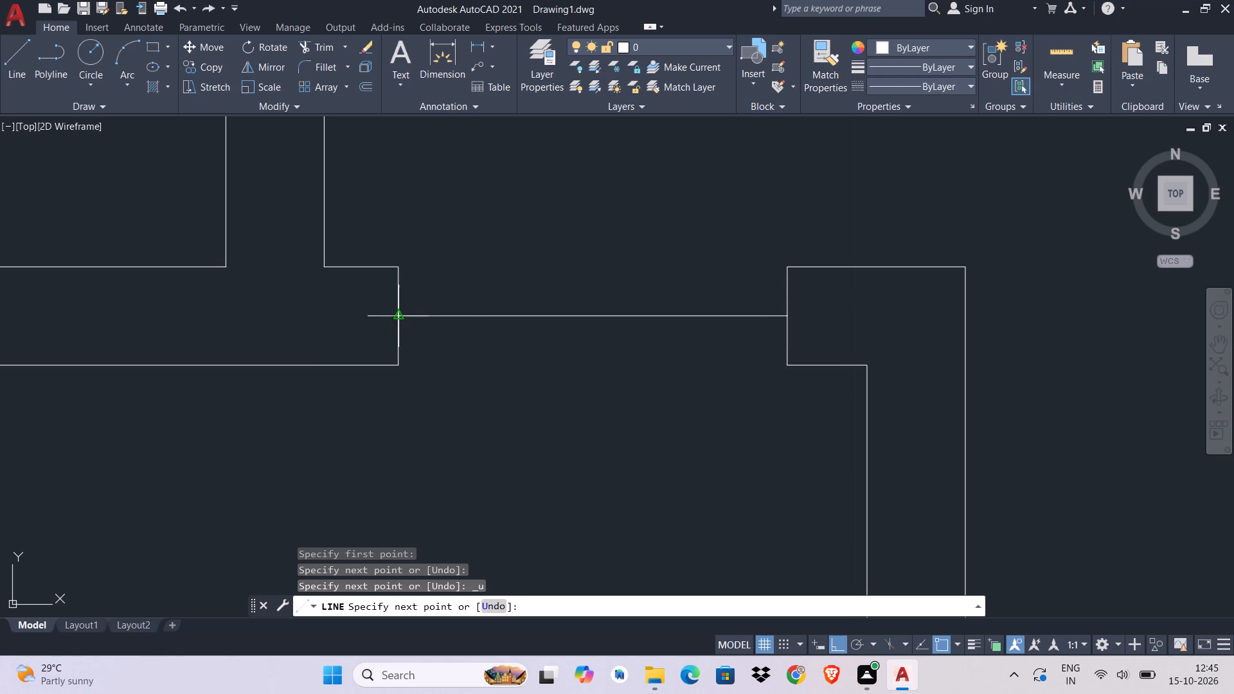
pyautogui.click(395, 317)
pyautogui.press('Escape')
pyautogui.press('Escape')
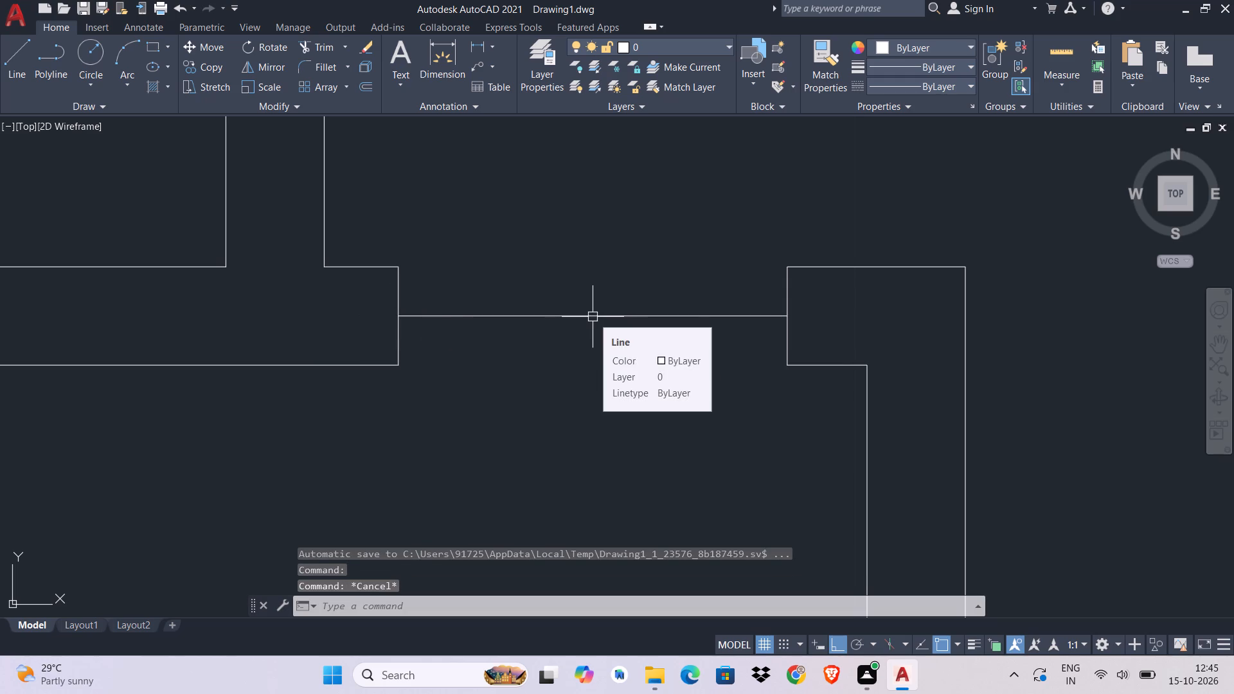
# Draw a 0.91 vertical door leaf line down from the right jamb's midpoint into the lower-left room.
pyautogui.write('l')
pyautogui.press('space')
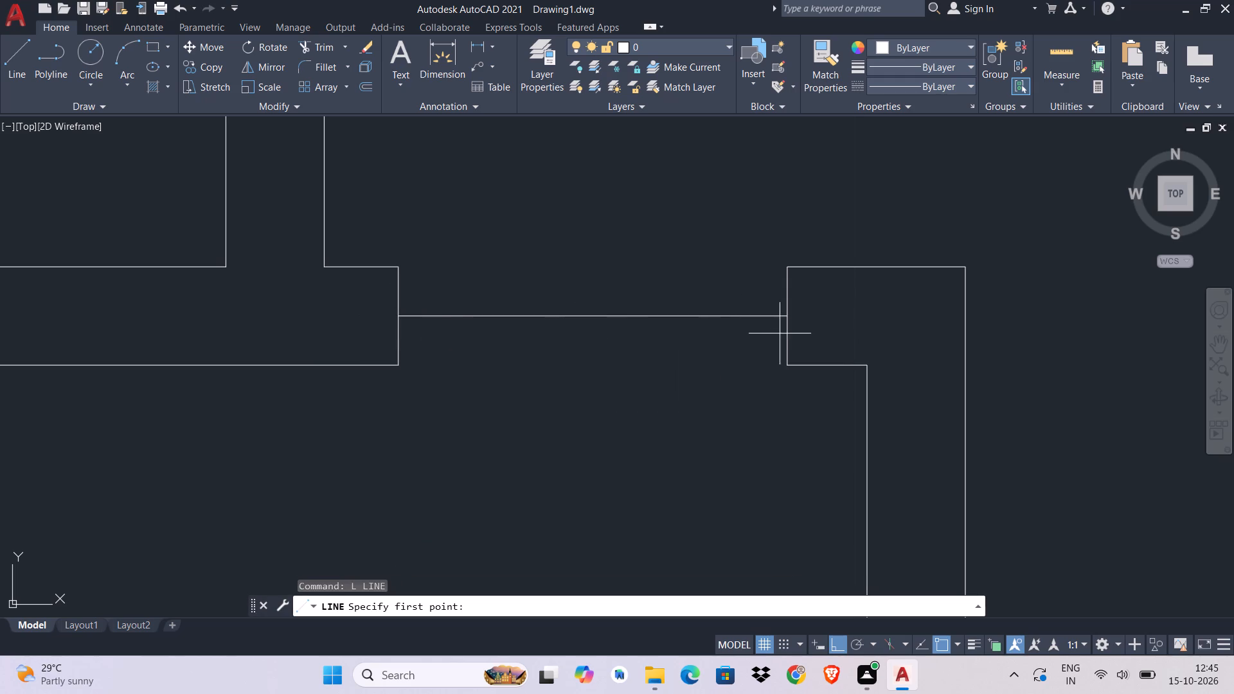
pyautogui.click(786, 319)
pyautogui.scroll(-2, 789, 321)
pyautogui.moveTo(783, 494); pyautogui.dragTo(783, 434, button='middle')
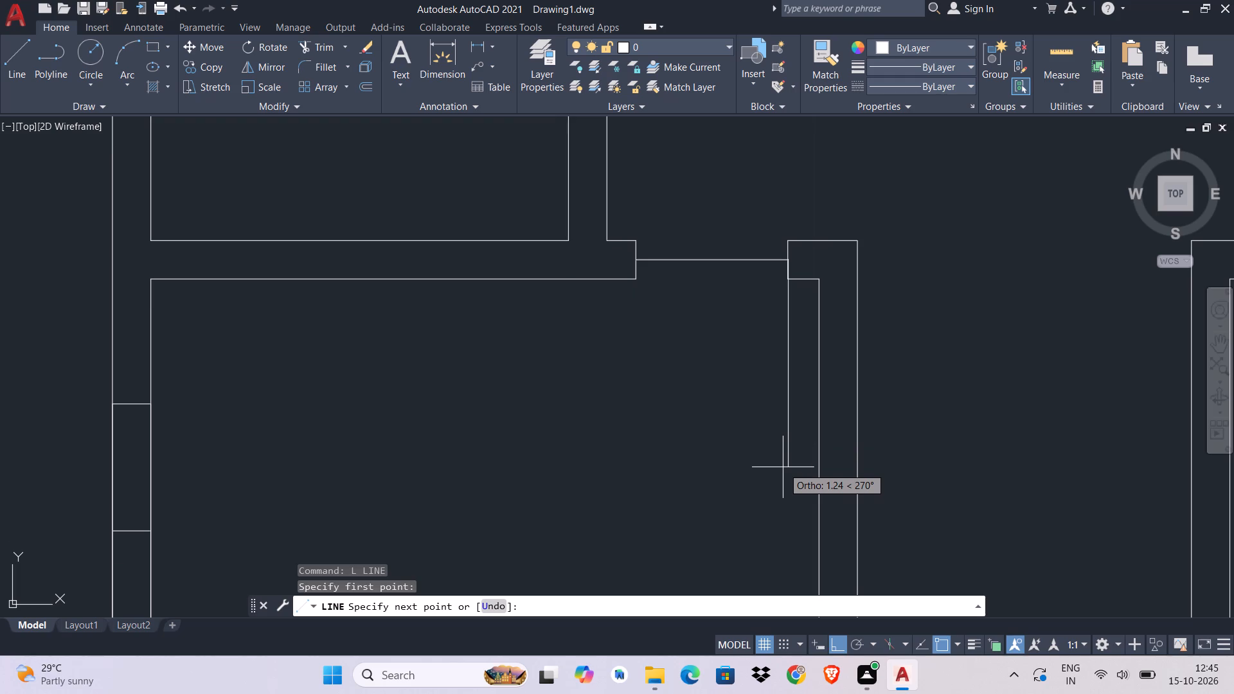
pyautogui.write('0.91')
pyautogui.press('Return')
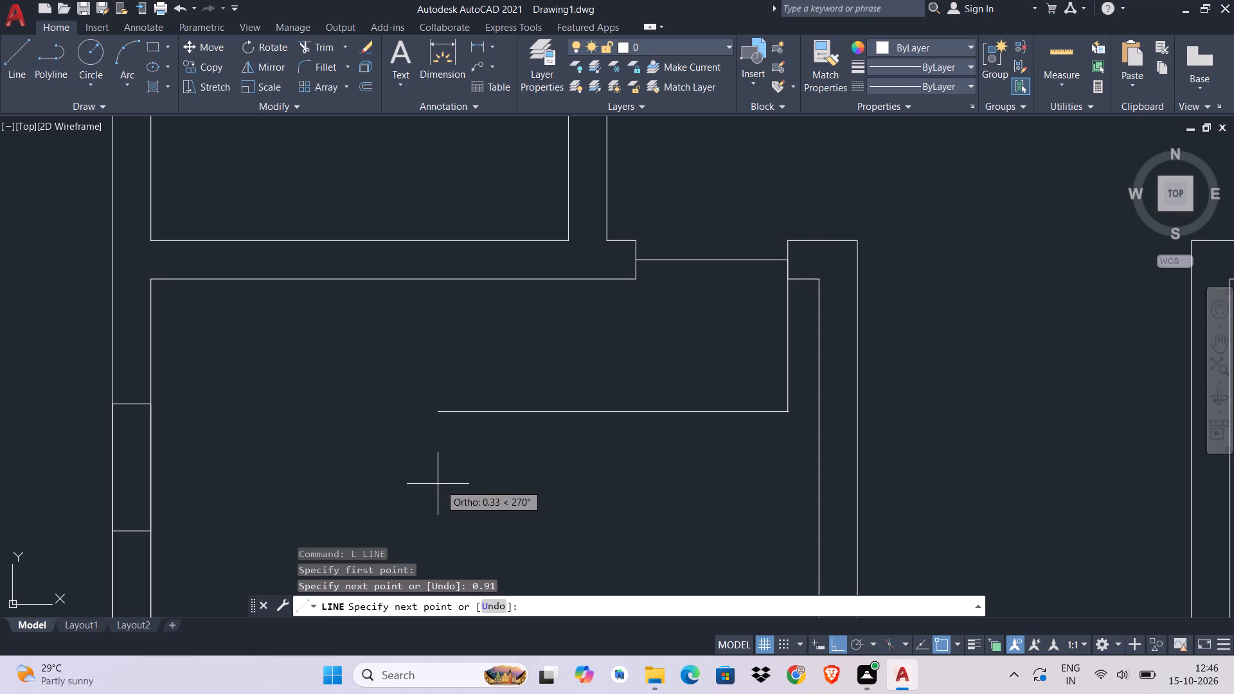
pyautogui.press('Escape')
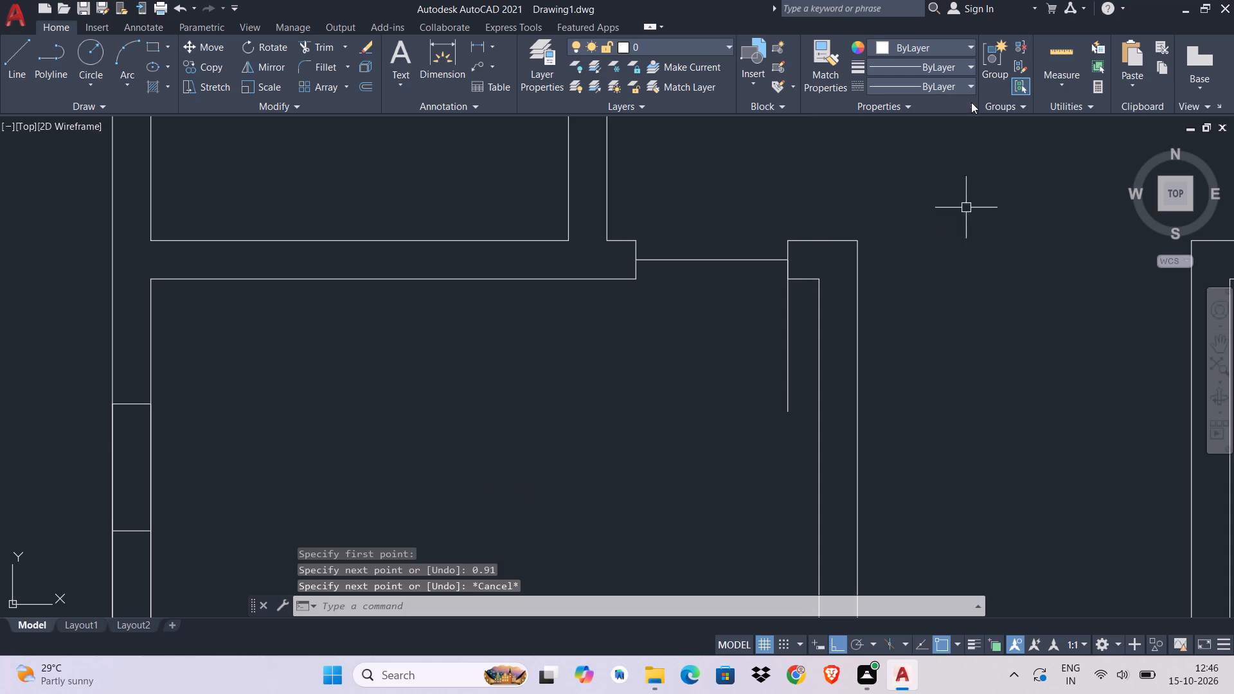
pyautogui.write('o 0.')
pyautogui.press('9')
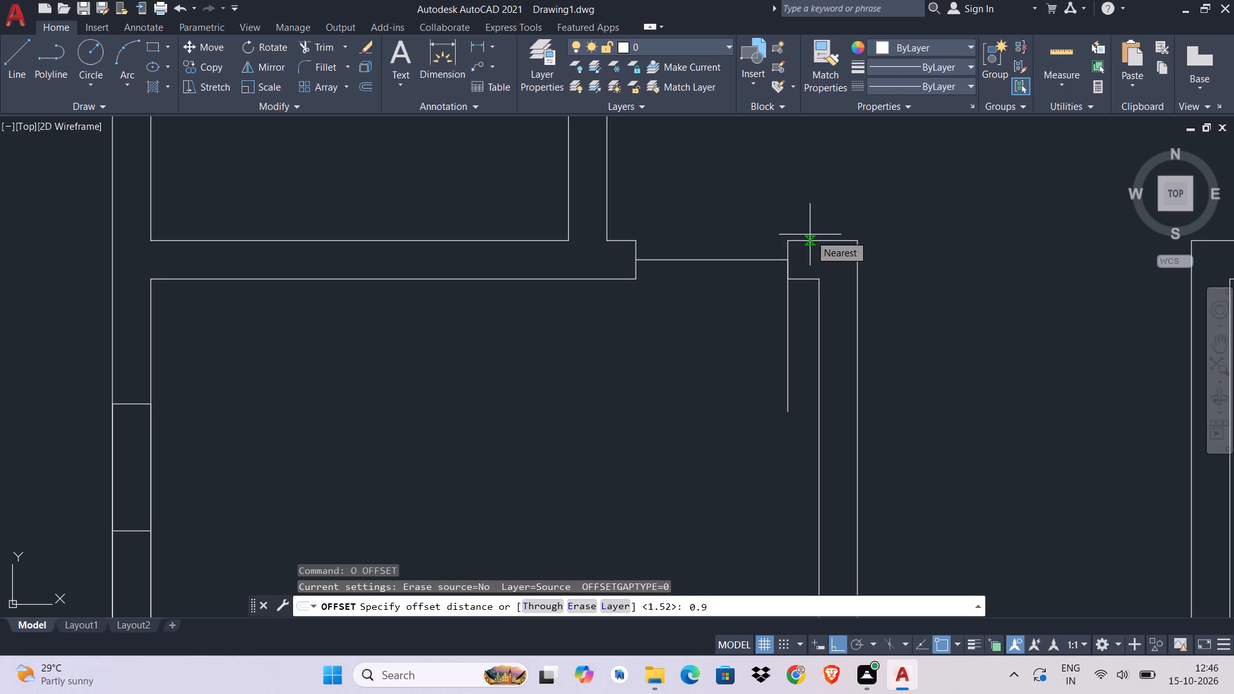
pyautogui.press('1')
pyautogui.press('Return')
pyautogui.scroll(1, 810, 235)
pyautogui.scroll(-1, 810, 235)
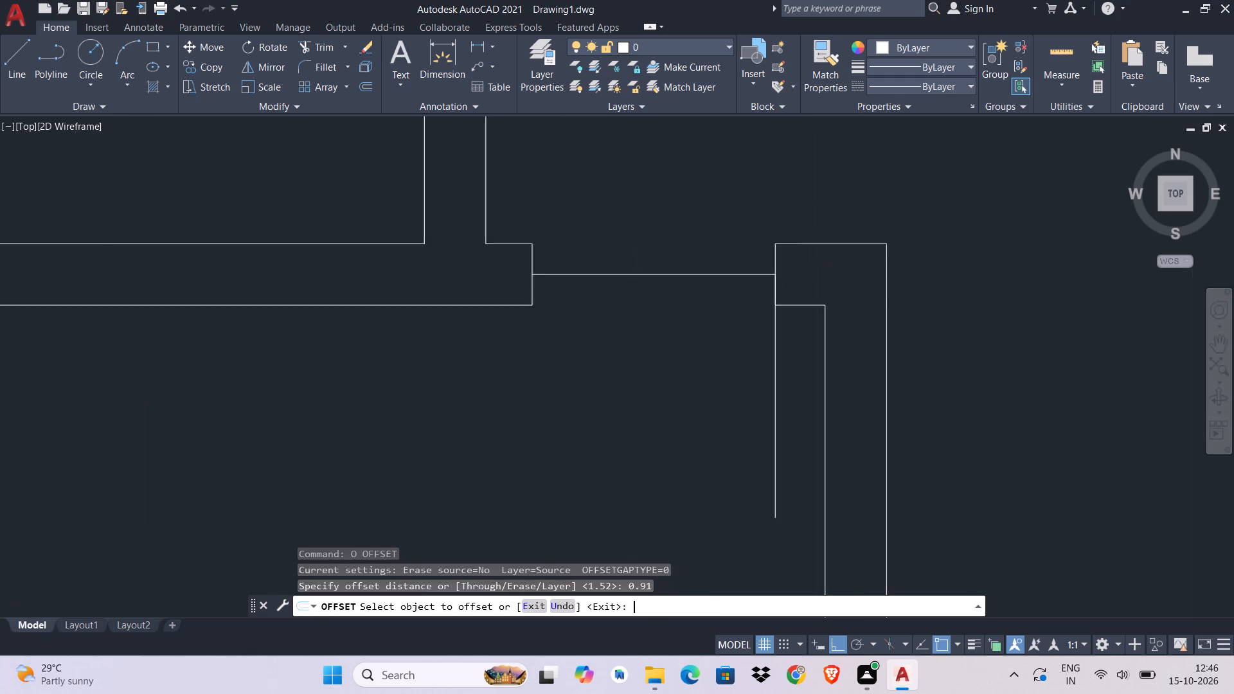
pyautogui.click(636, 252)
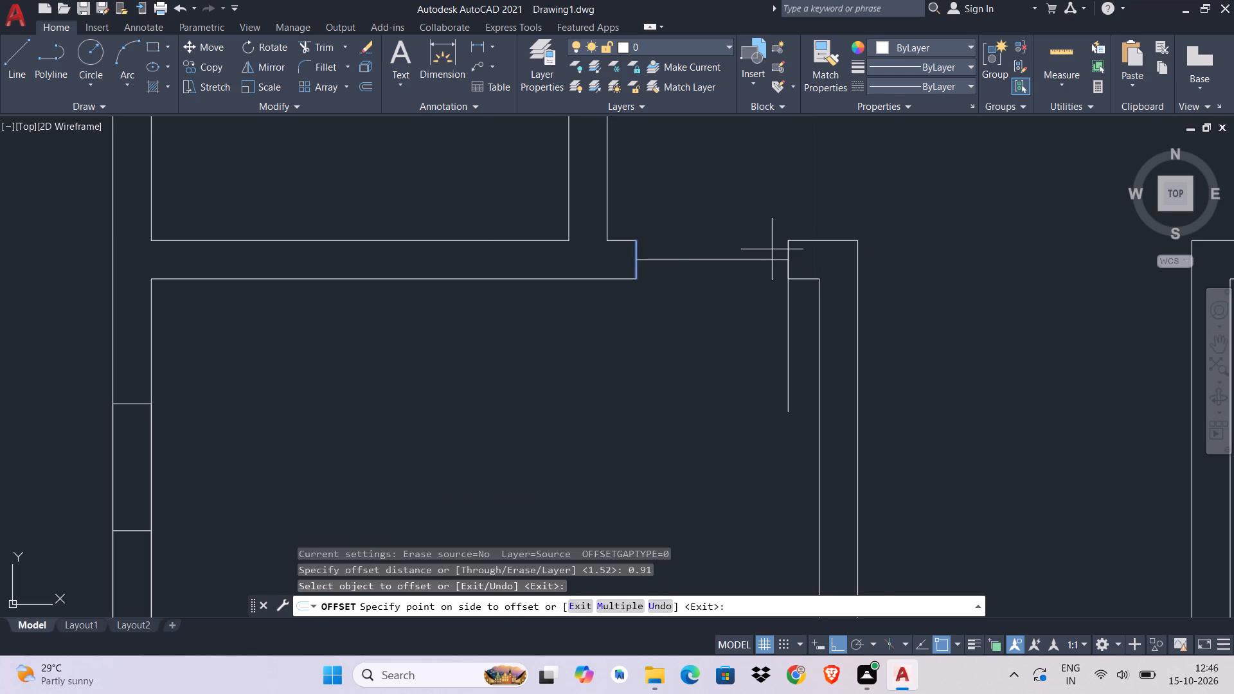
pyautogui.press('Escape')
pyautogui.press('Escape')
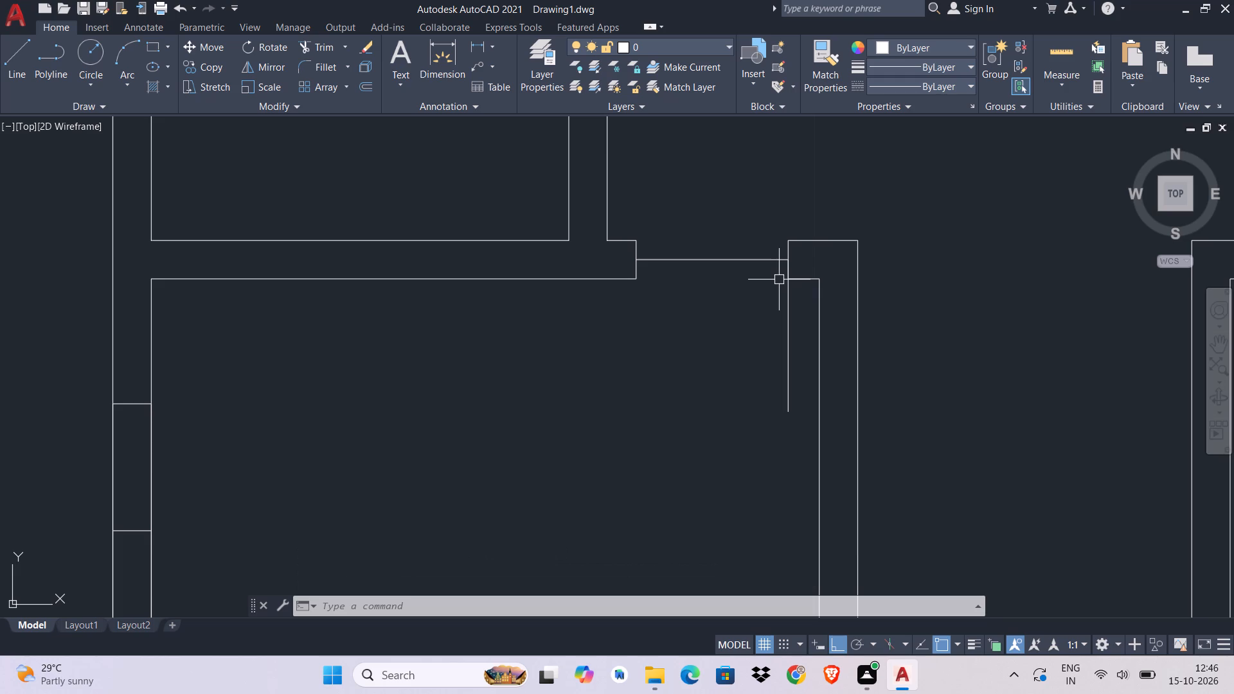
# Offset the vertical door leaf line by 0.05 to both its right and left sides.
pyautogui.write('o 0.0')
pyautogui.press('5')
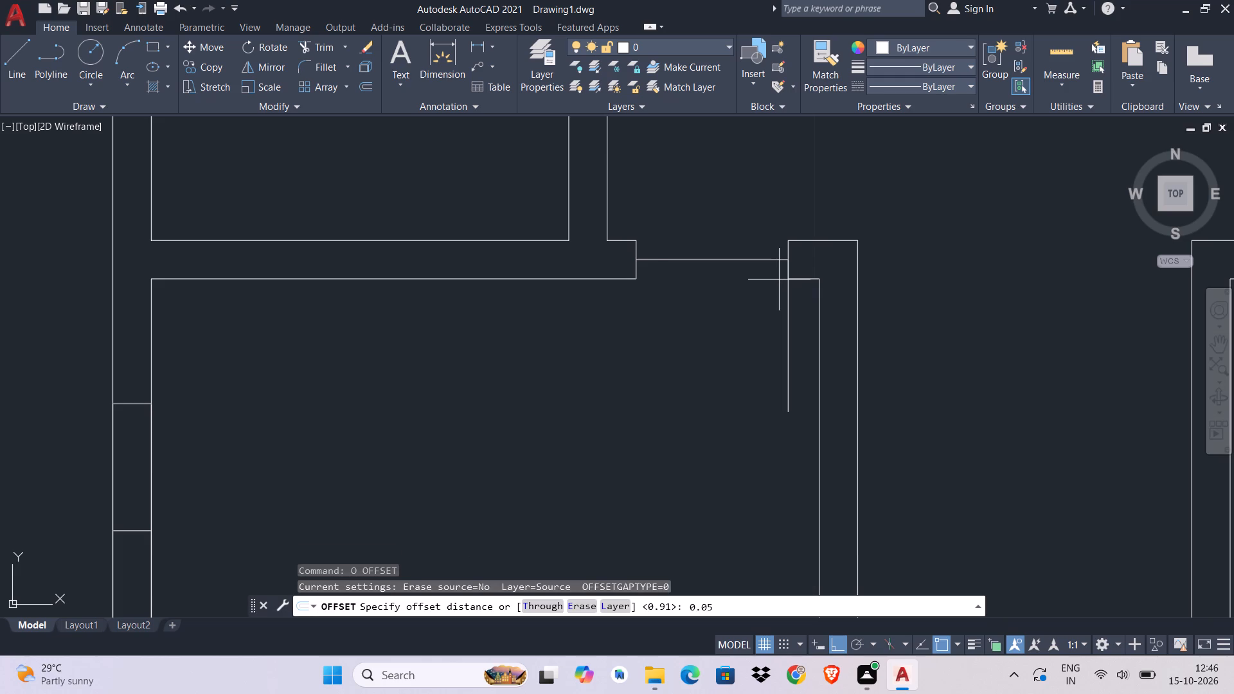
pyautogui.press('Return')
pyautogui.click(789, 333)
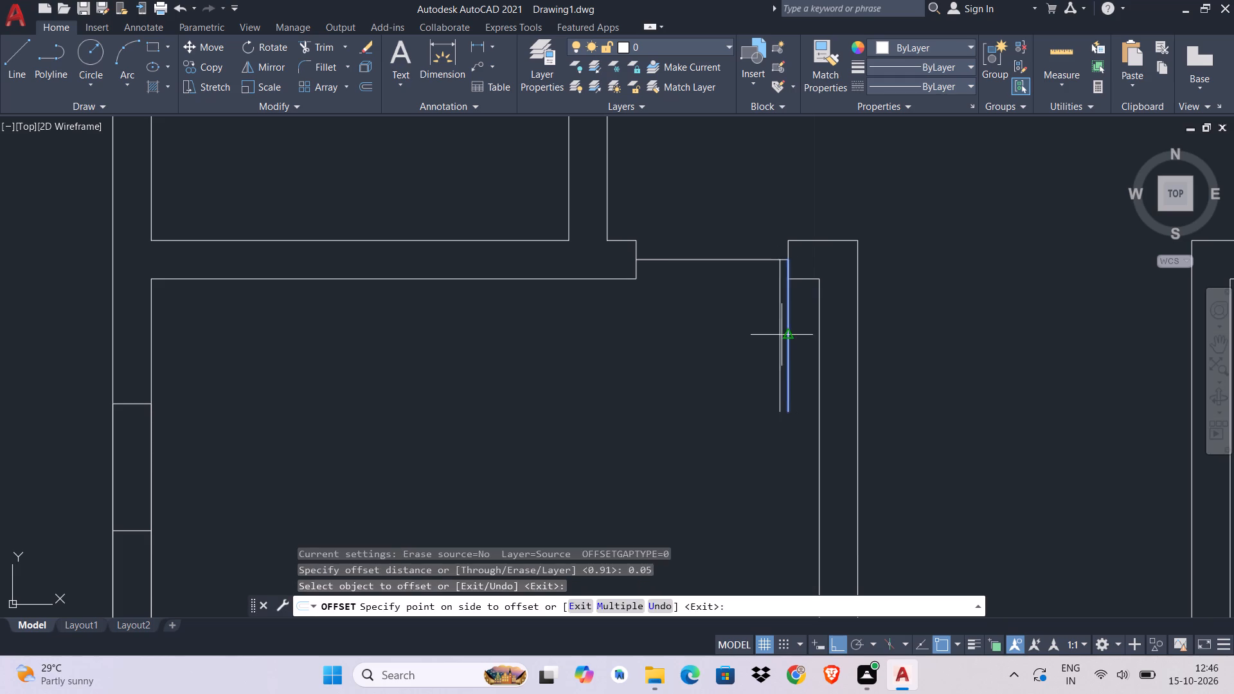
pyautogui.click(782, 335)
pyautogui.click(788, 368)
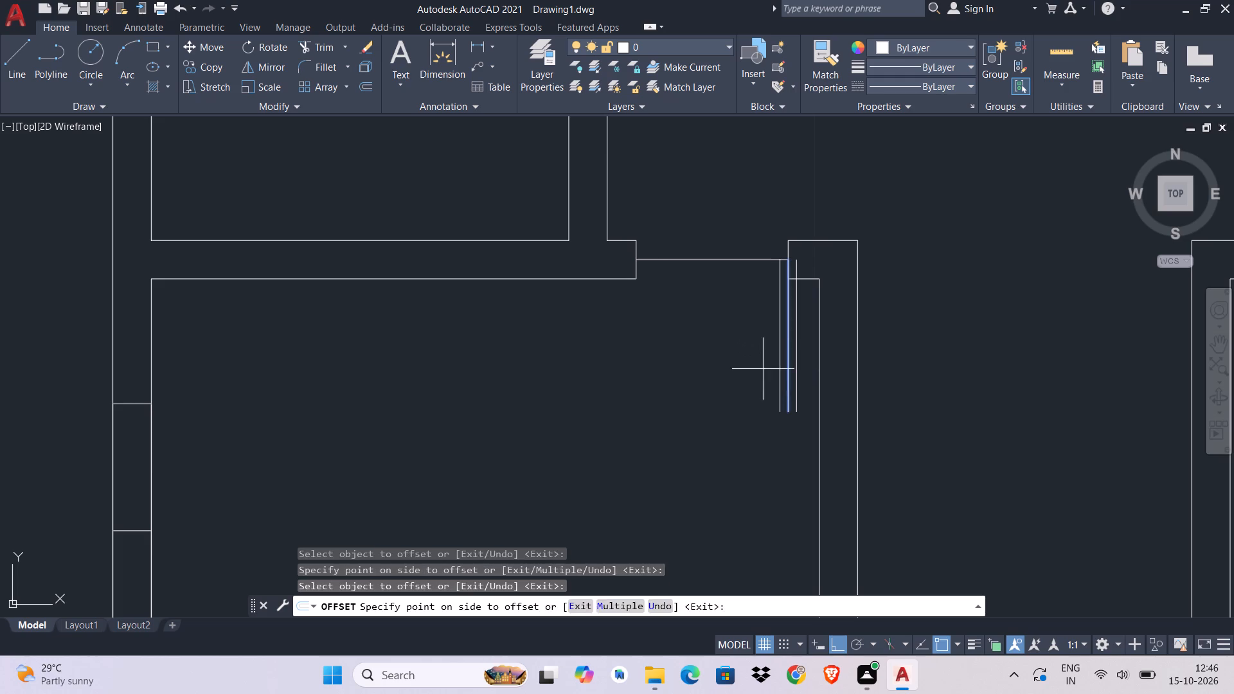
pyautogui.click(762, 369)
pyautogui.press('Escape')
# Erase the offset line on the wall side of the door leaf.
pyautogui.click(798, 368)
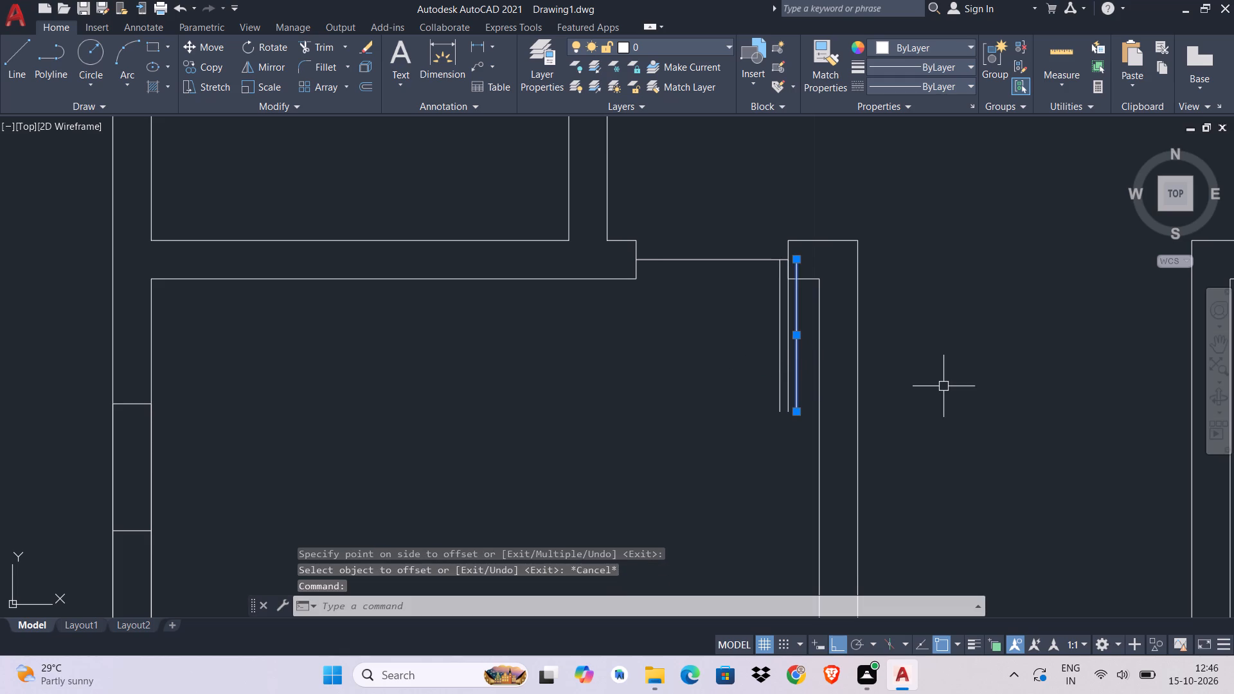
pyautogui.press('Delete')
pyautogui.press('Escape')
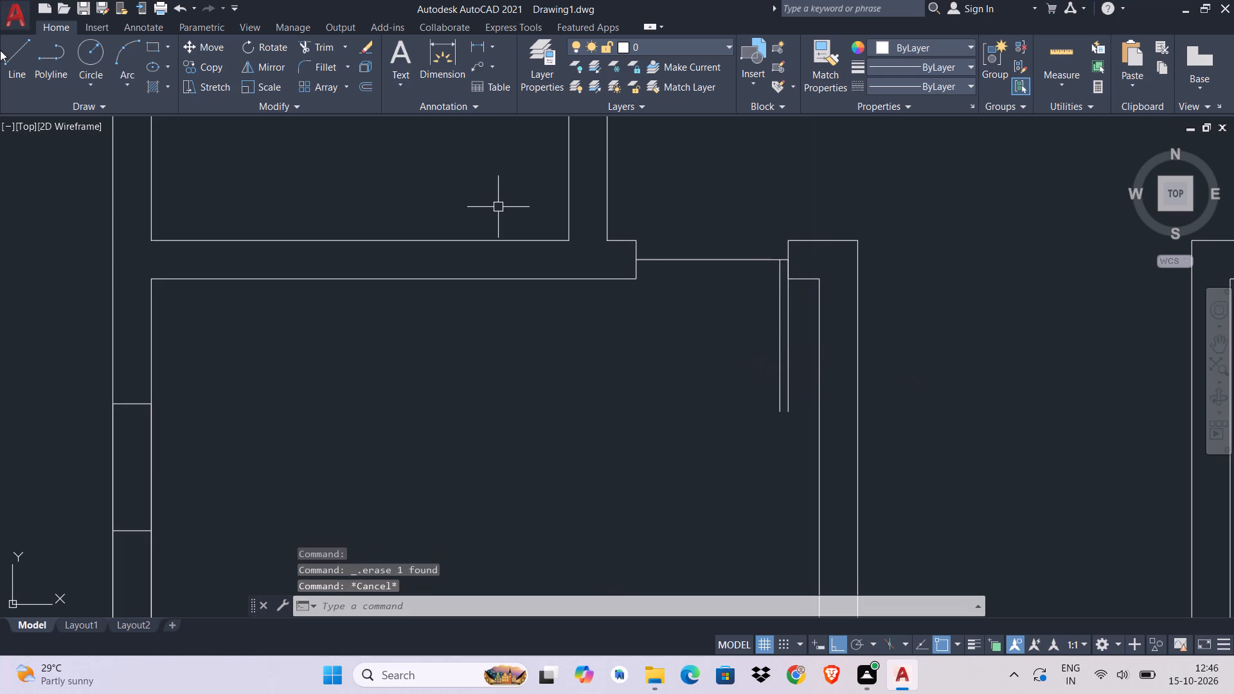
# Draw a start-end-direction swing arc from the left jamb's midpoint to the lower end of the offset door leaf line, bulging into the room.
pyautogui.click(116, 90)
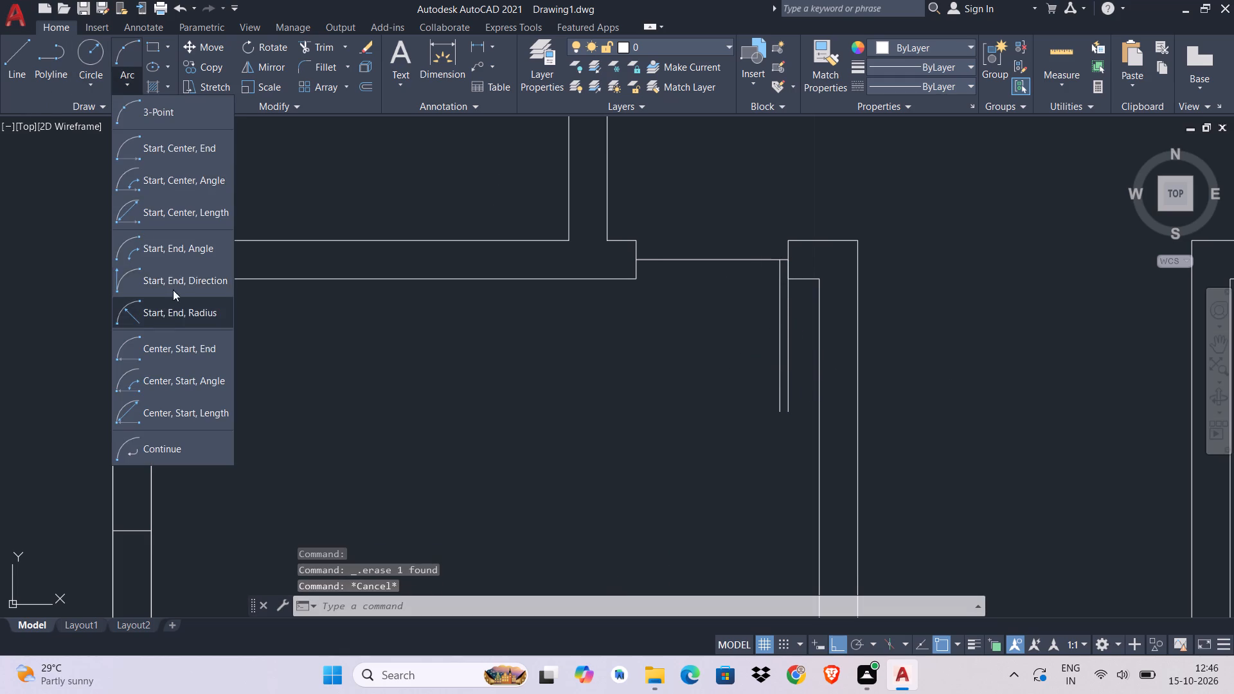
pyautogui.click(182, 275)
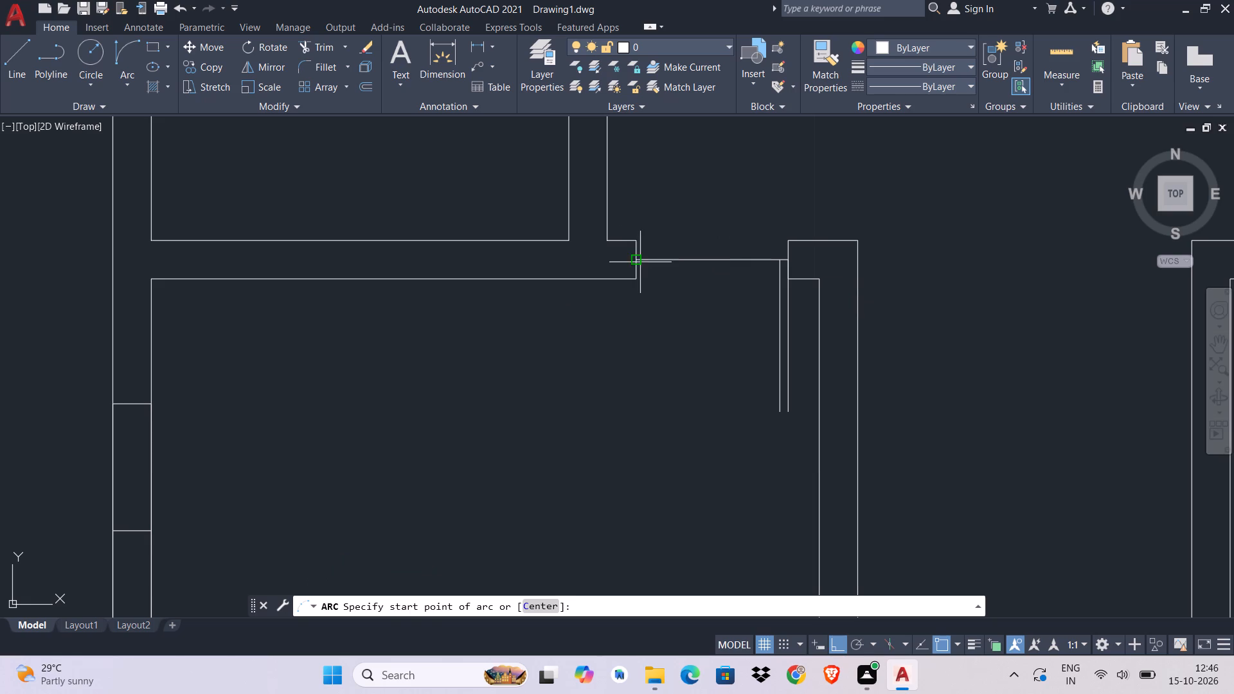
pyautogui.click(640, 262)
pyautogui.click(778, 413)
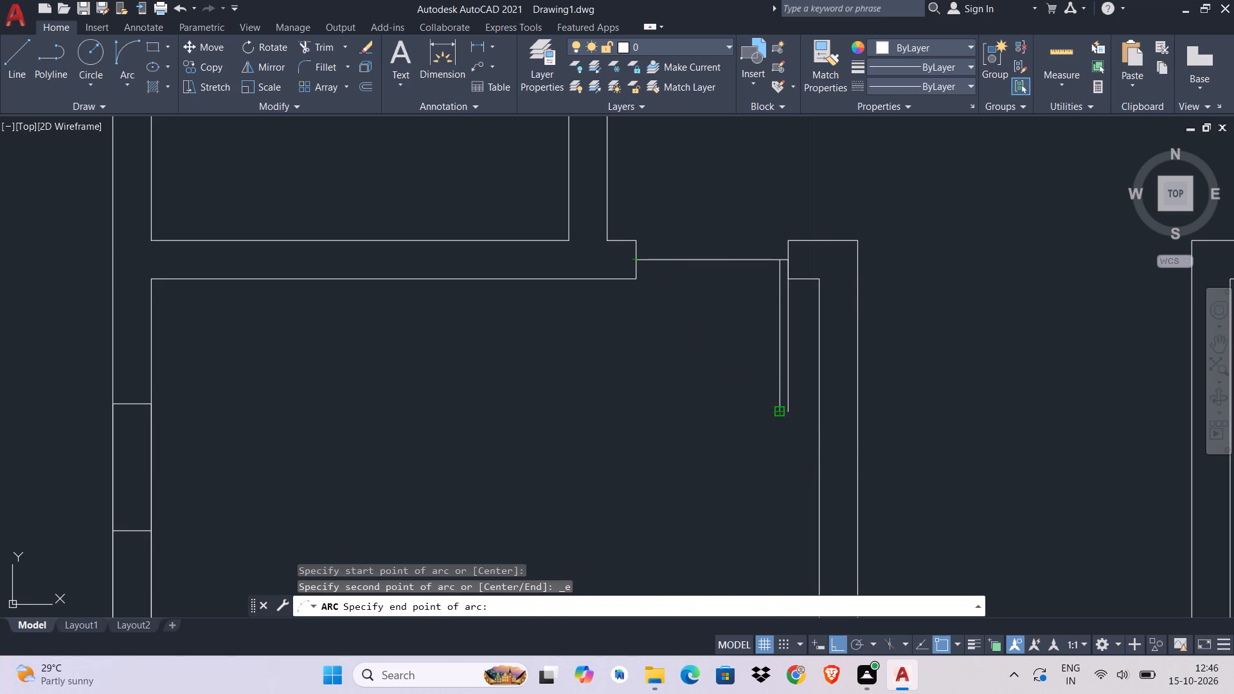
pyautogui.click(749, 423)
pyautogui.write('ex')
pyautogui.press('Escape')
# Close the free end of the door leaf with a short line joining the lower endpoints of its two parallel lines.
pyautogui.scroll(-1, 792, 414)
pyautogui.scroll(4, 792, 414)
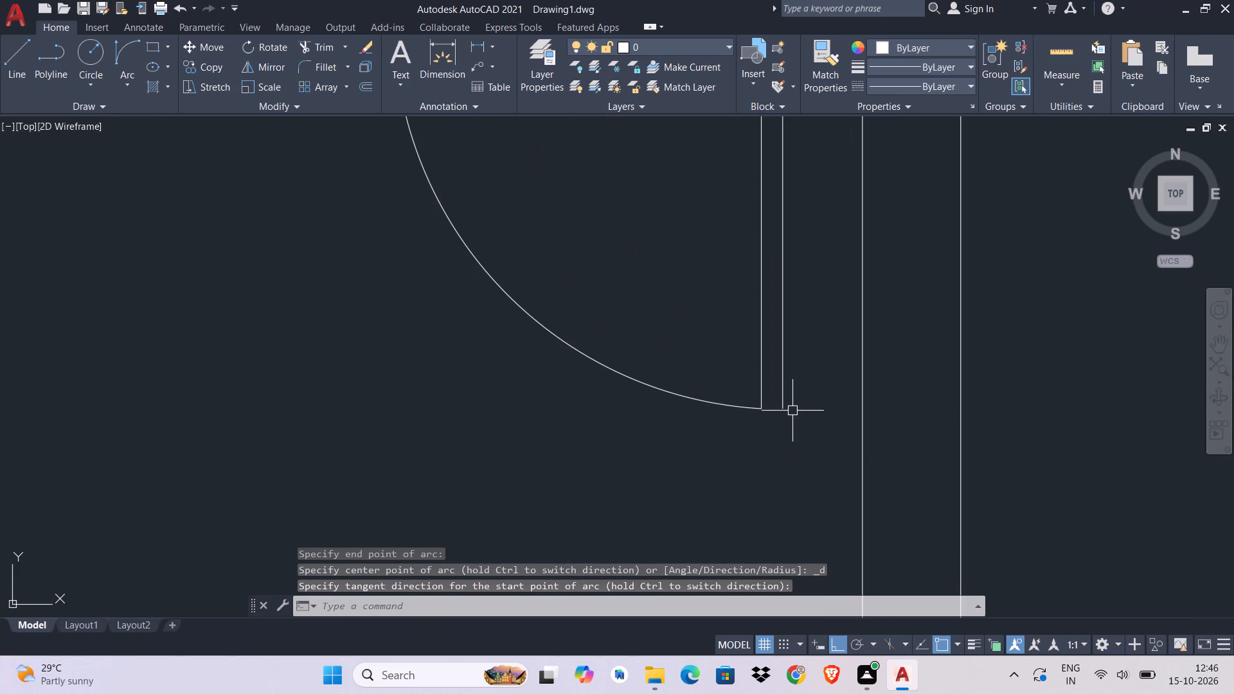
pyautogui.write('l')
pyautogui.press('space')
pyautogui.click(781, 406)
pyautogui.click(755, 409)
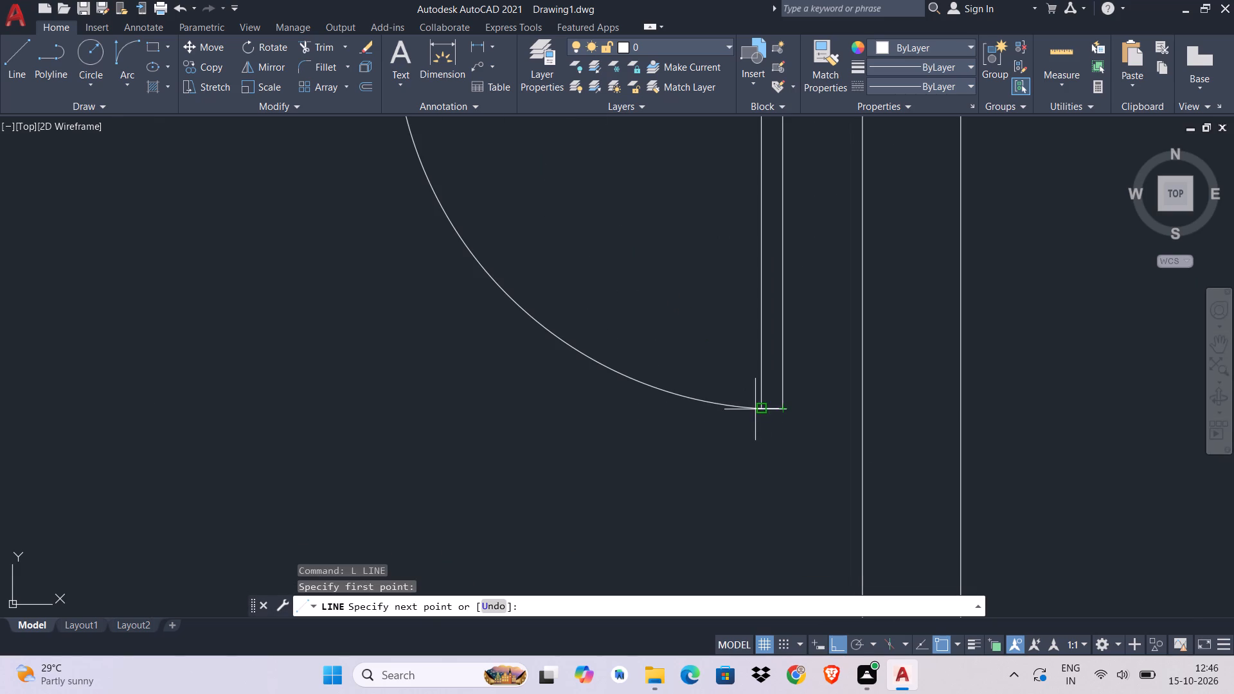
pyautogui.press('Escape')
# Trim the horizontal line across the door opening between the left jamb and the door leaf, keeping the short piece capping the leaf.
pyautogui.scroll(1, 790, 422)
pyautogui.scroll(-1, 790, 422)
pyautogui.scroll(2, 790, 422)
pyautogui.moveTo(706, 282); pyautogui.dragTo(732, 483, button='middle')
pyautogui.scroll(-1, 719, 442)
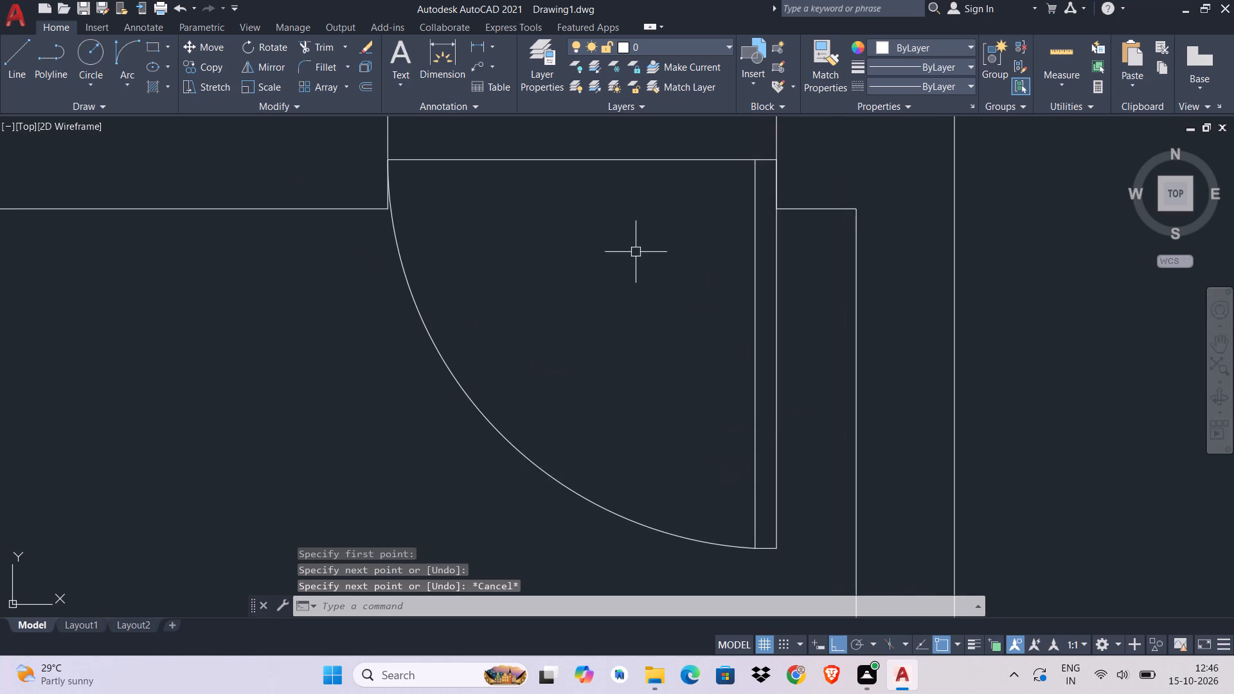
pyautogui.moveTo(636, 252); pyautogui.dragTo(675, 373, button='middle')
pyautogui.press('Escape')
pyautogui.press('t')
pyautogui.press('r')
pyautogui.press('space')
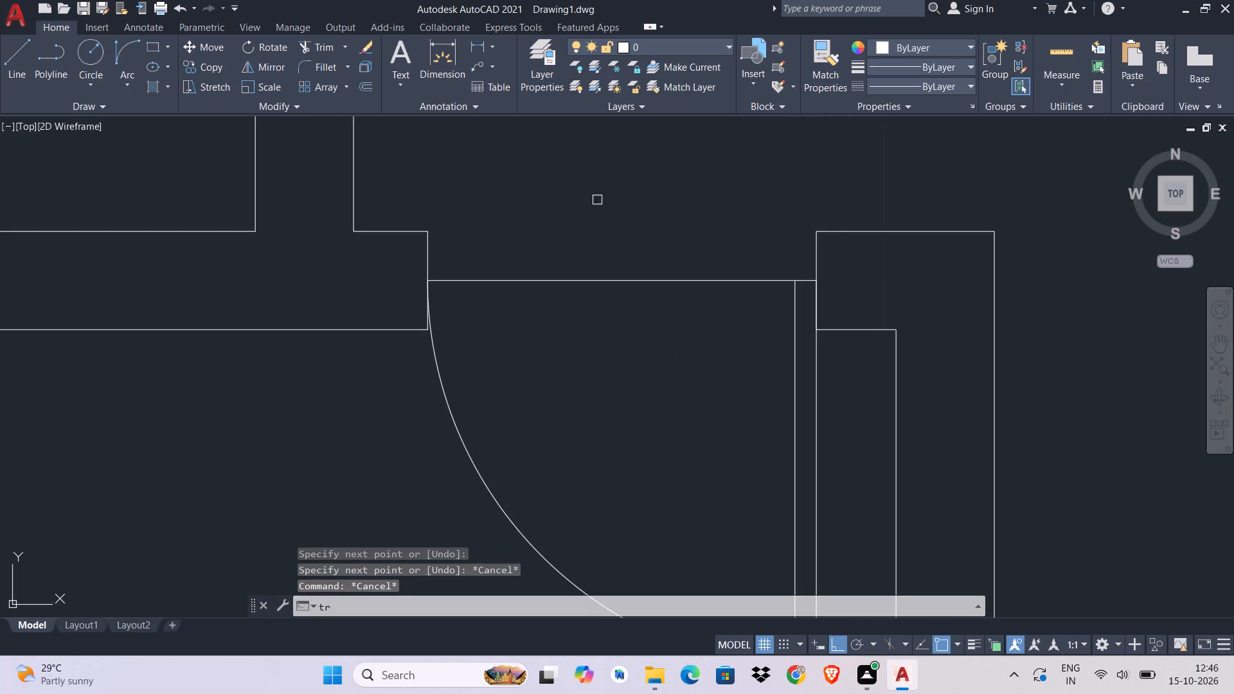
pyautogui.click(586, 168)
pyautogui.click(600, 272)
pyautogui.click(600, 272)
pyautogui.click(602, 278)
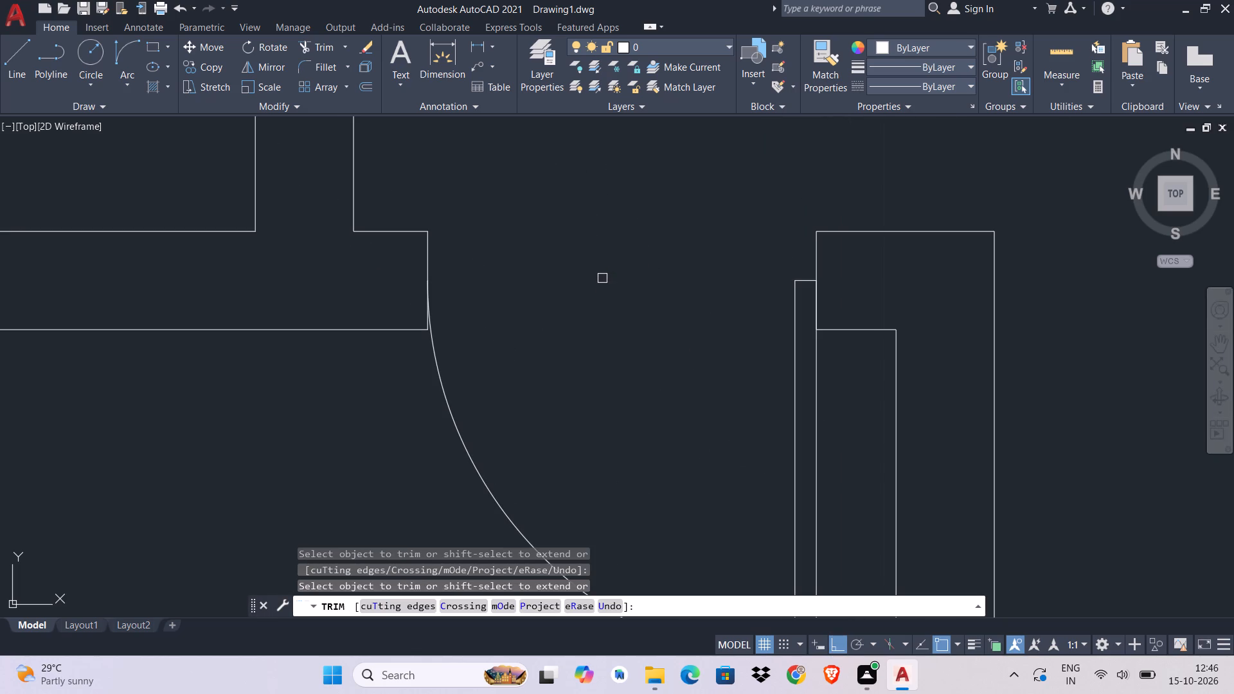
pyautogui.scroll(-3, 720, 367)
pyautogui.moveTo(720, 367); pyautogui.dragTo(666, 258, button='middle')
pyautogui.press('Escape')
pyautogui.press('Escape')
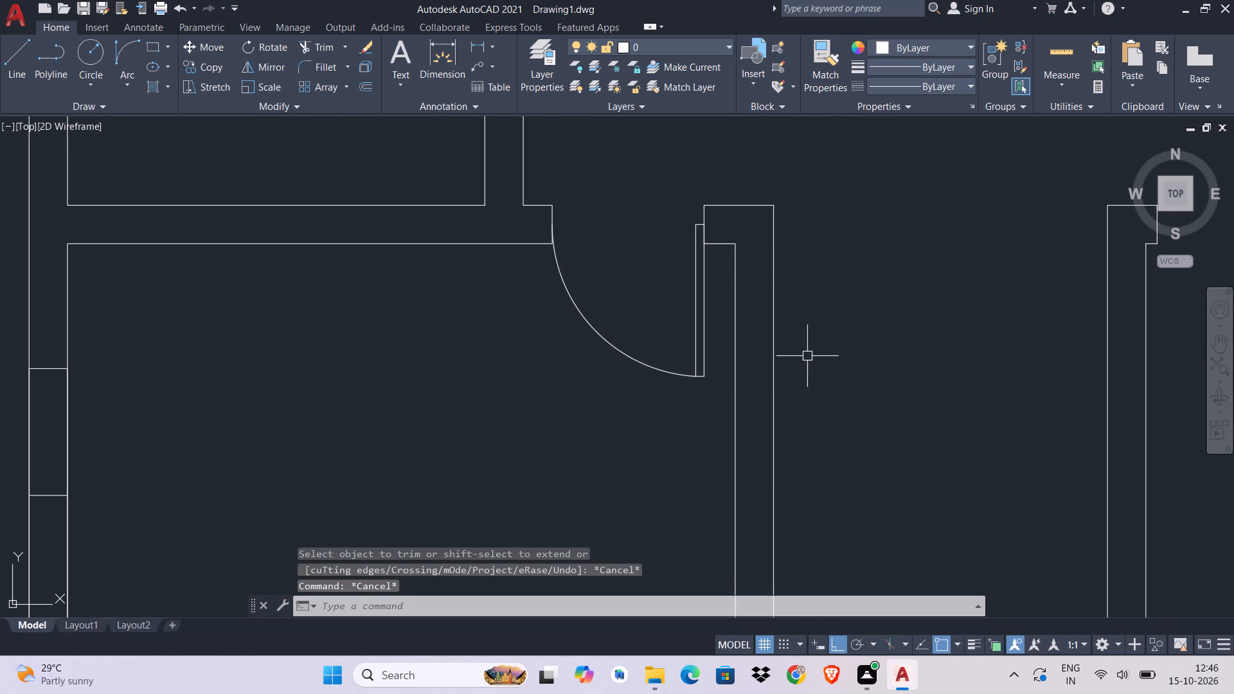
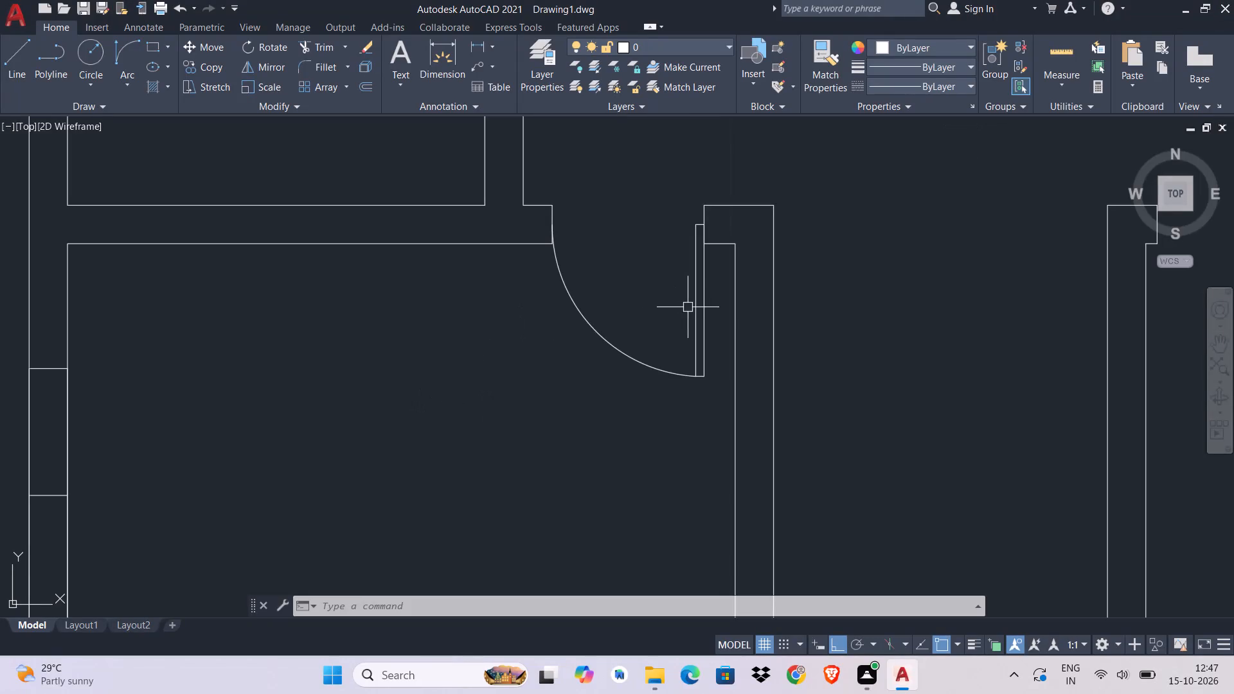
# Copy the finished door leaf and swing arc about 3.2 m straight up into the open space beside the room above.
pyautogui.scroll(1, 706, 310)
pyautogui.click(725, 313)
pyautogui.click(577, 477)
pyautogui.moveTo(614, 161); pyautogui.dragTo(580, 297, button='middle')
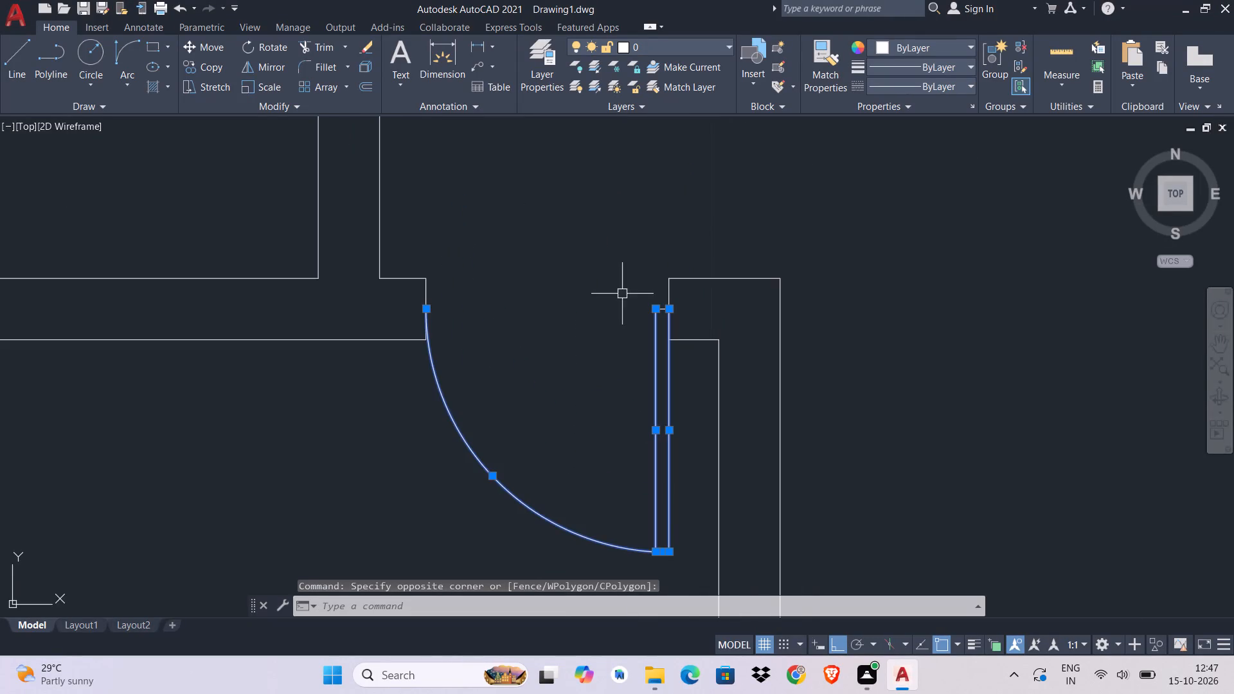
pyautogui.scroll(-1, 636, 294)
pyautogui.scroll(5, 636, 294)
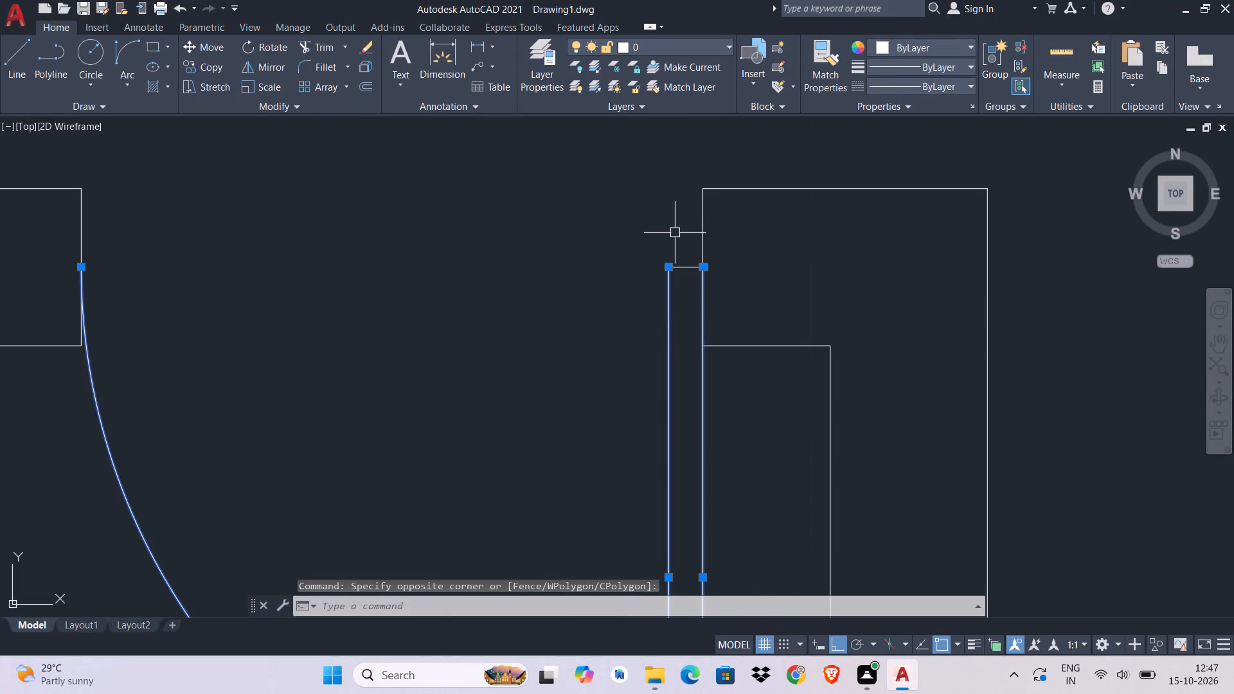
pyautogui.click(683, 236)
pyautogui.click(661, 305)
pyautogui.write('co')
pyautogui.press('space')
pyautogui.click(677, 248)
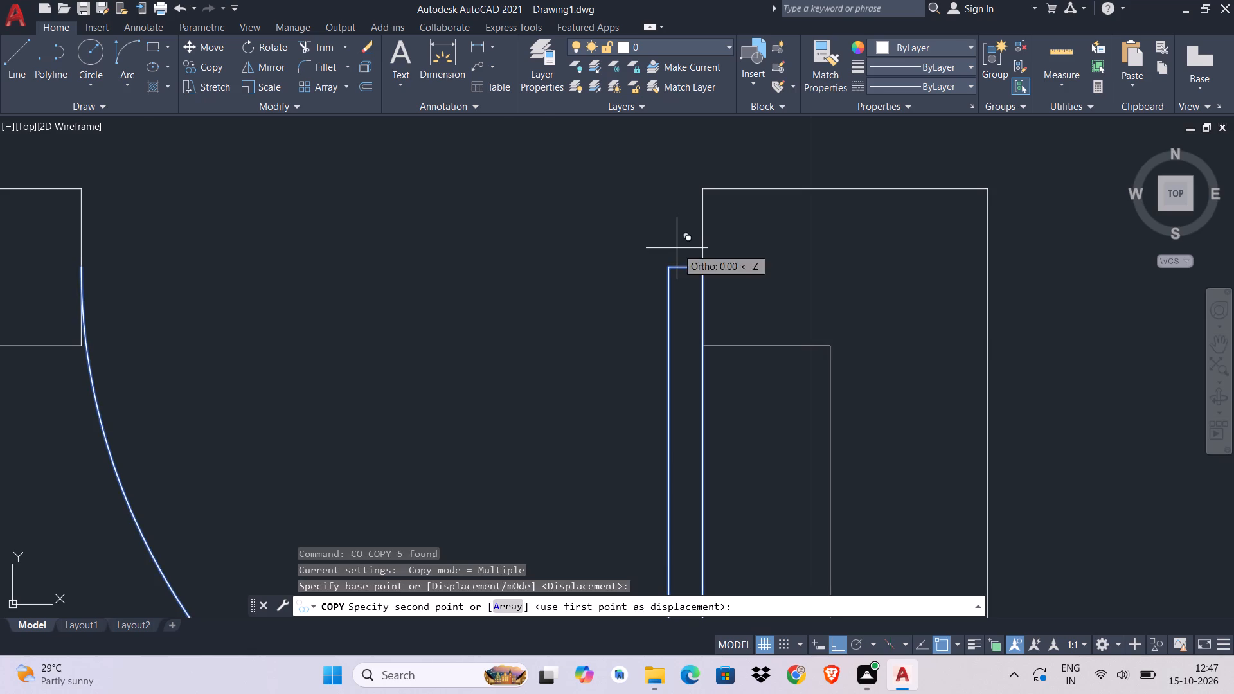
pyautogui.scroll(-4, 677, 249)
pyautogui.moveTo(704, 202); pyautogui.dragTo(668, 433, button='middle')
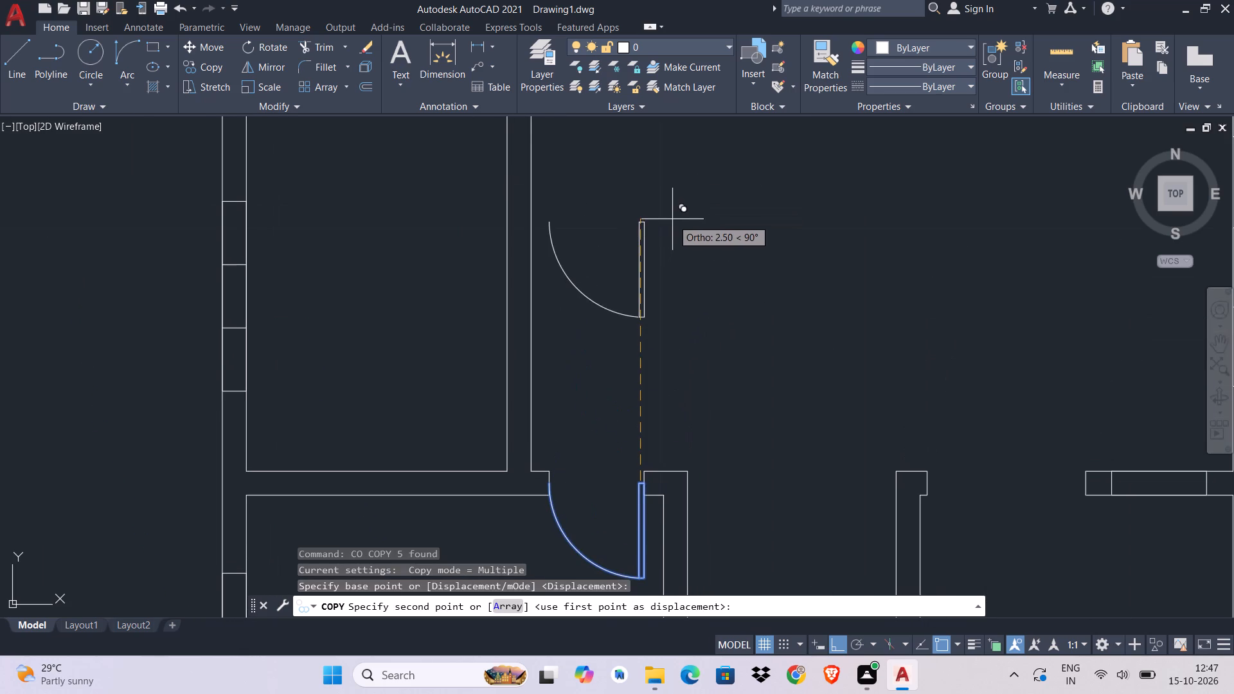
pyautogui.moveTo(672, 219); pyautogui.dragTo(679, 463, button='middle')
pyautogui.click(665, 391)
pyautogui.moveTo(614, 388); pyautogui.dragTo(663, 349, button='middle')
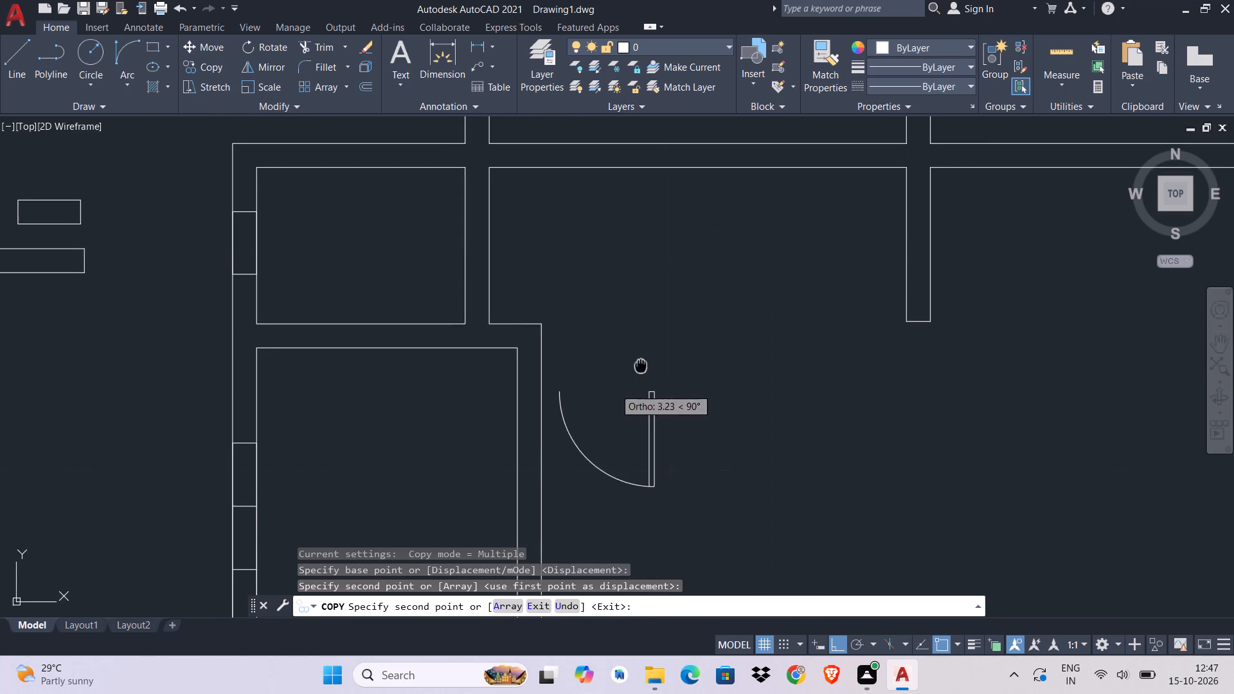
pyautogui.moveTo(663, 349); pyautogui.dragTo(704, 319, button='middle')
pyautogui.press('`')
pyautogui.press('`')
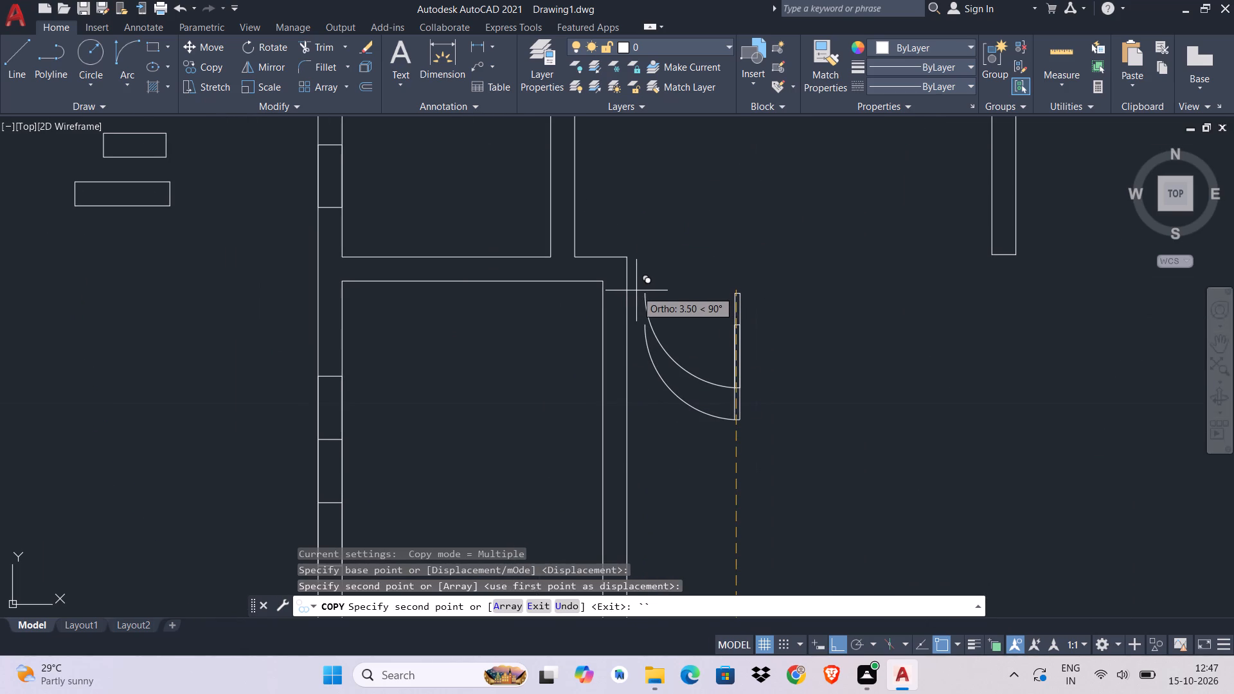
pyautogui.press('Escape')
pyautogui.press('Escape')
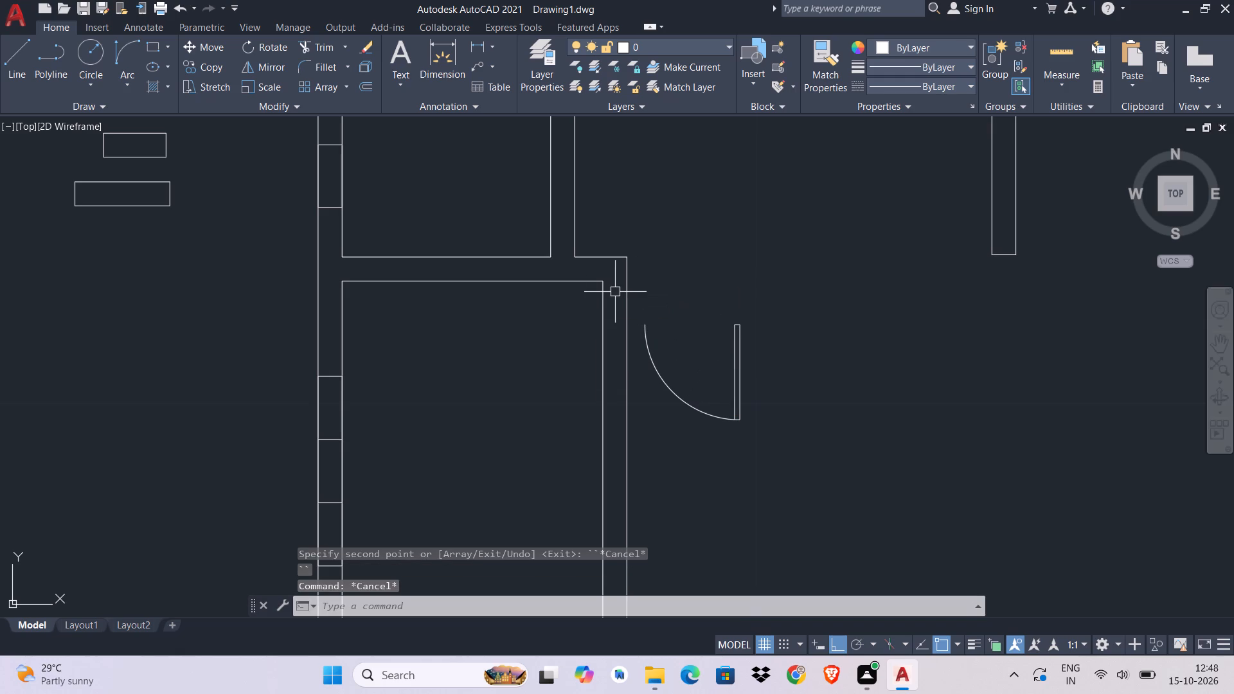
# Draw a short horizontal line across the vertical wall beside the copied door, just below the room's upper inner corner.
pyautogui.press('l')
pyautogui.press('space')
pyautogui.click(602, 305)
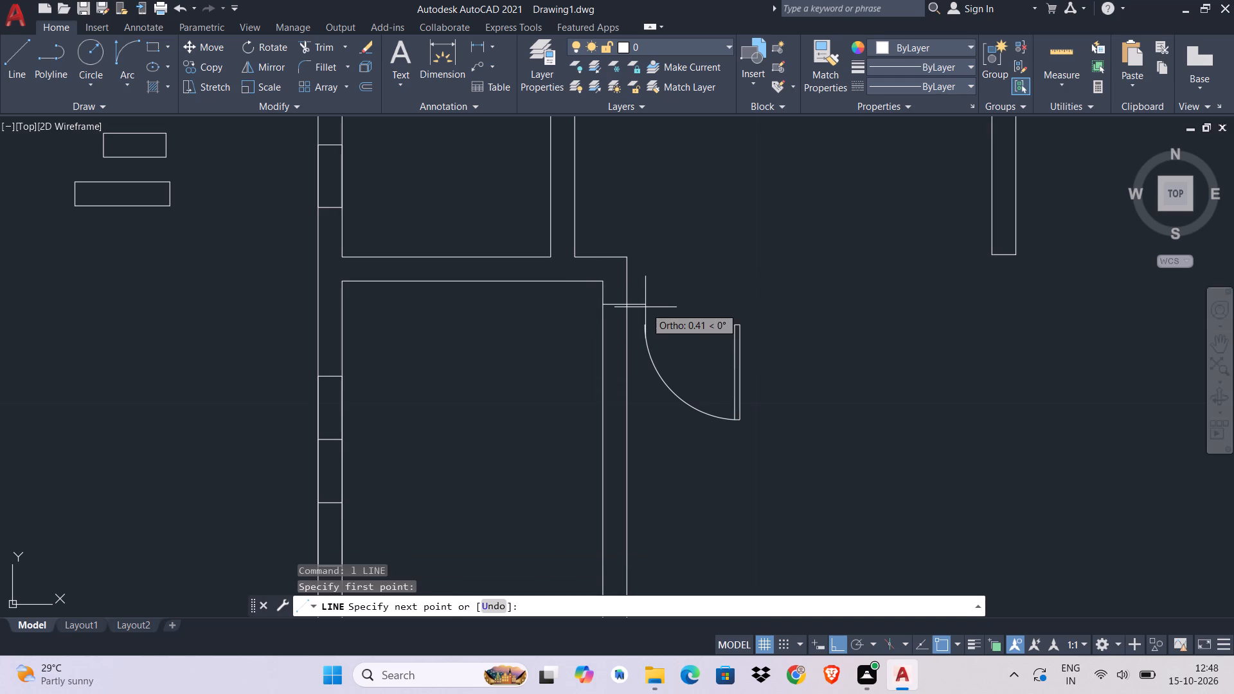
pyautogui.click(629, 308)
pyautogui.press('Escape')
pyautogui.moveTo(692, 325); pyautogui.dragTo(705, 229, button='middle')
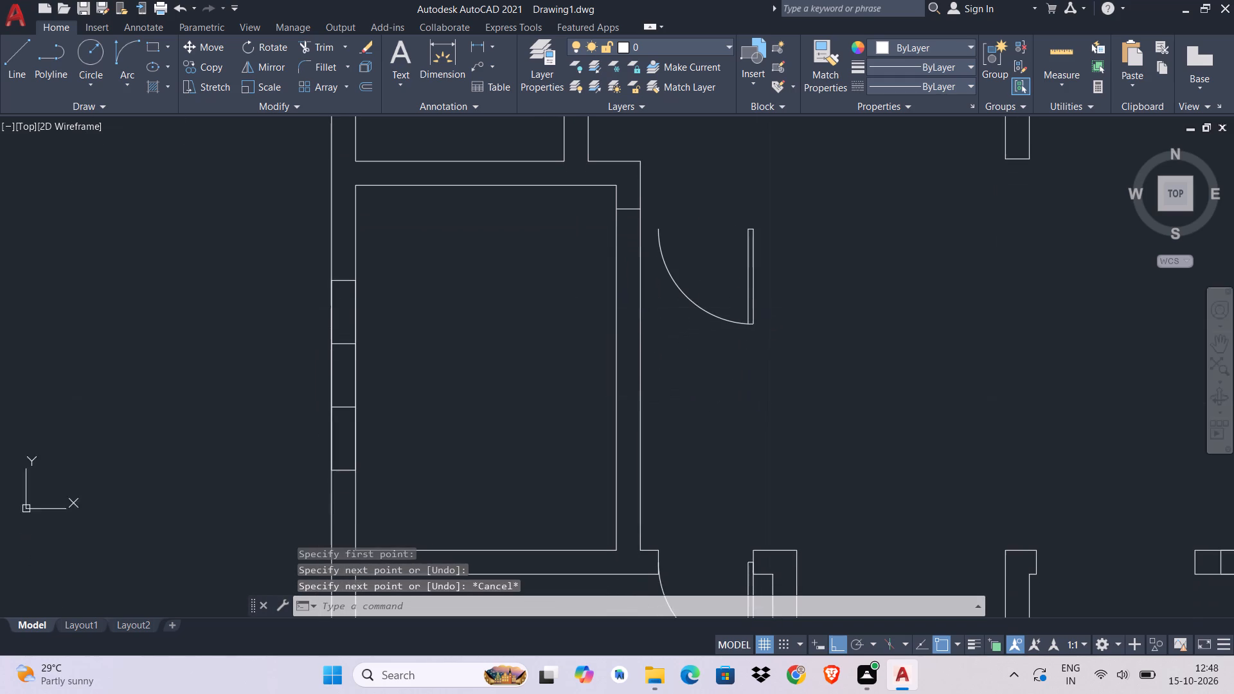
# Measure the copied door's width from the leaf's outer upper corner to the upper end of the swing arc.
pyautogui.scroll(1, 720, 239)
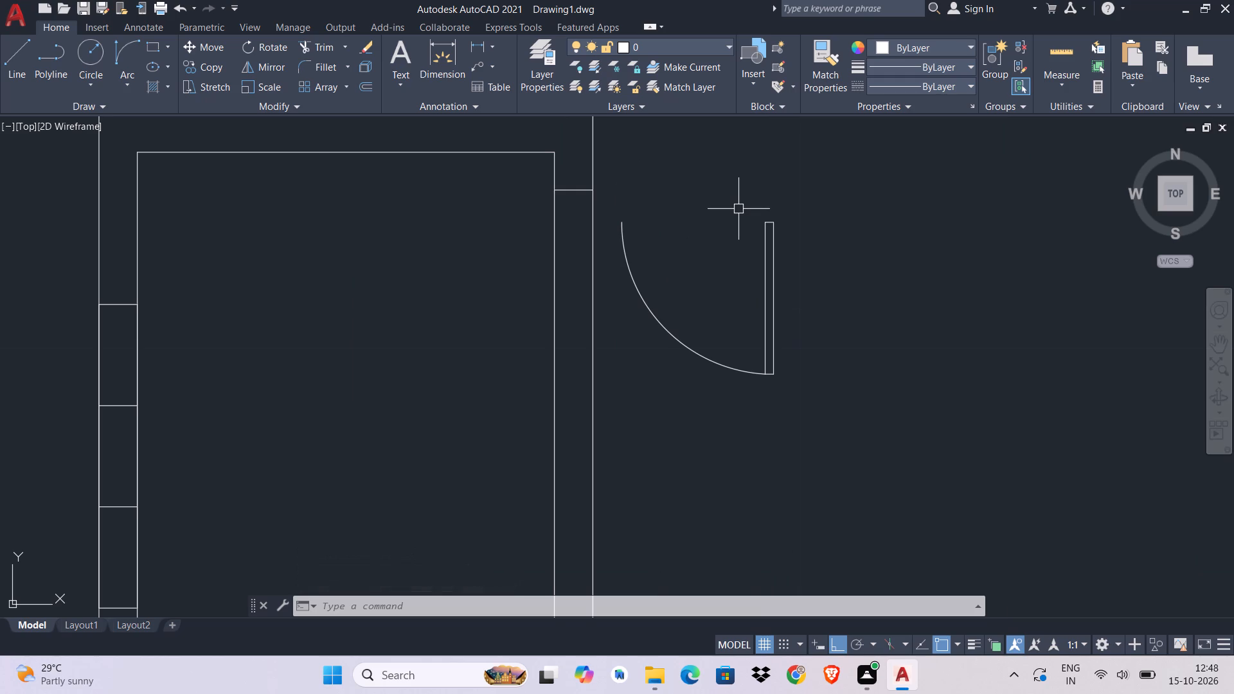
pyautogui.press('Escape')
pyautogui.press('Escape')
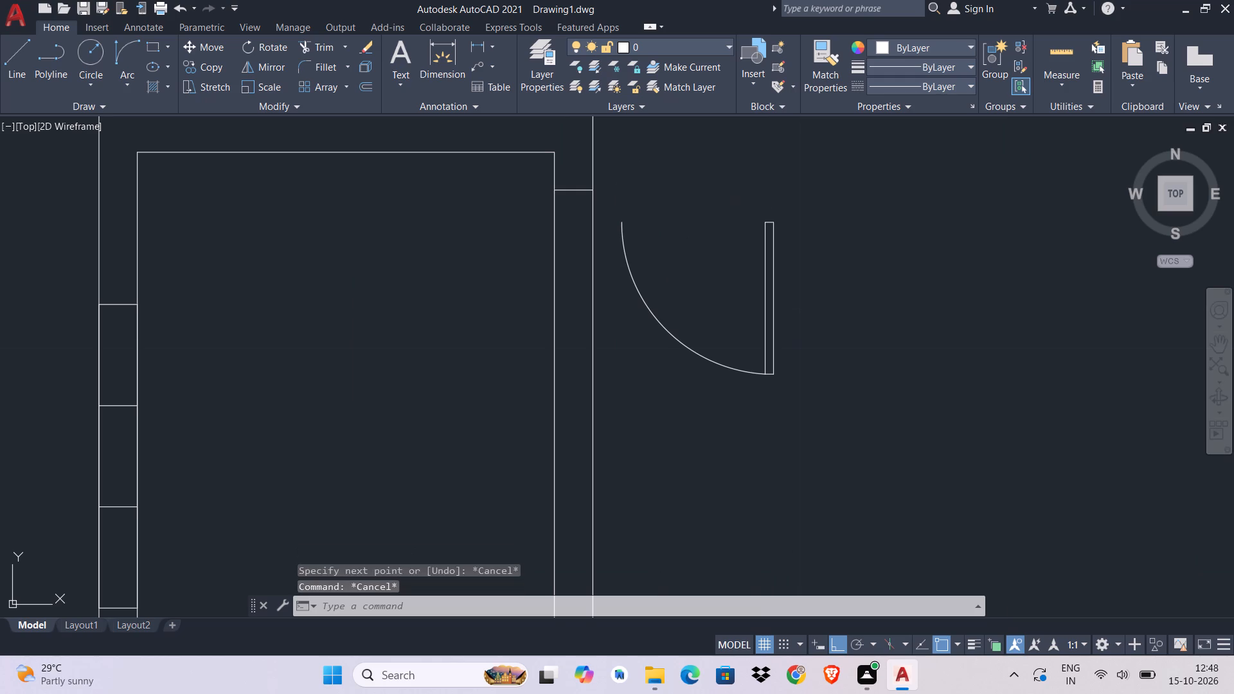
pyautogui.write('dim')
pyautogui.press('space')
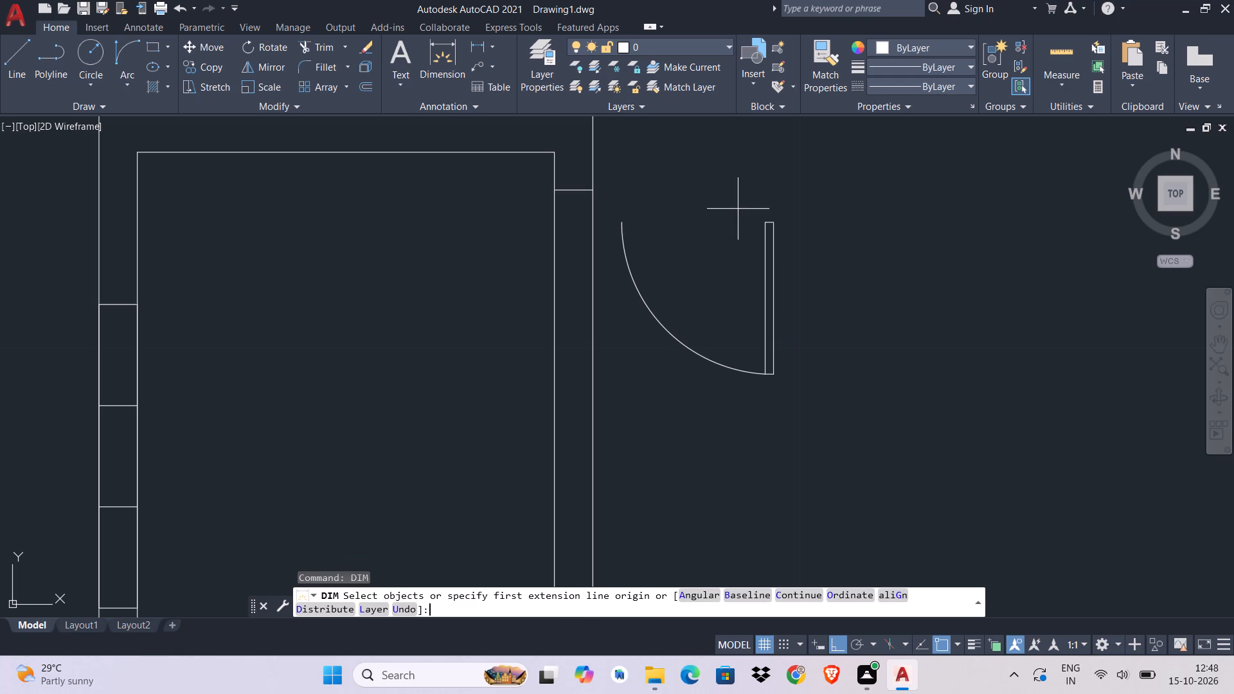
pyautogui.scroll(1, 780, 222)
pyautogui.scroll(-1, 780, 222)
pyautogui.scroll(1, 780, 222)
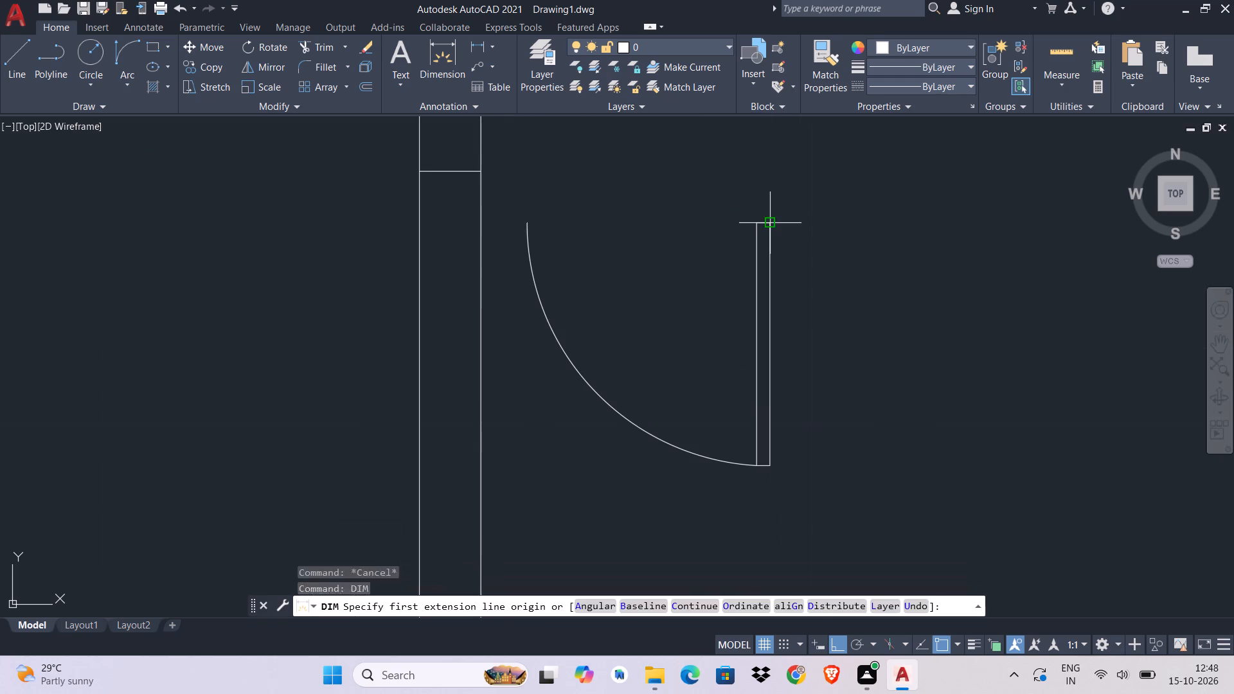
pyautogui.click(773, 222)
pyautogui.click(529, 220)
pyautogui.scroll(-7, 529, 220)
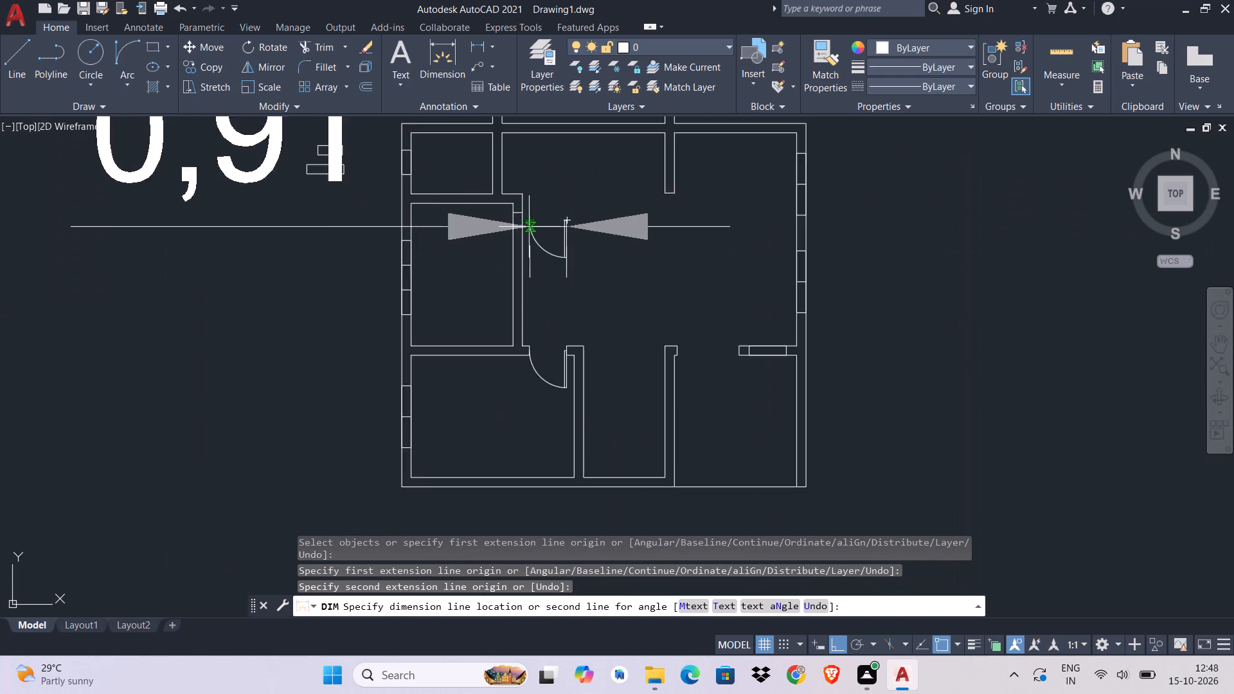
pyautogui.press('Escape')
pyautogui.scroll(6, 528, 226)
pyautogui.scroll(-1, 528, 226)
pyautogui.scroll(1, 528, 226)
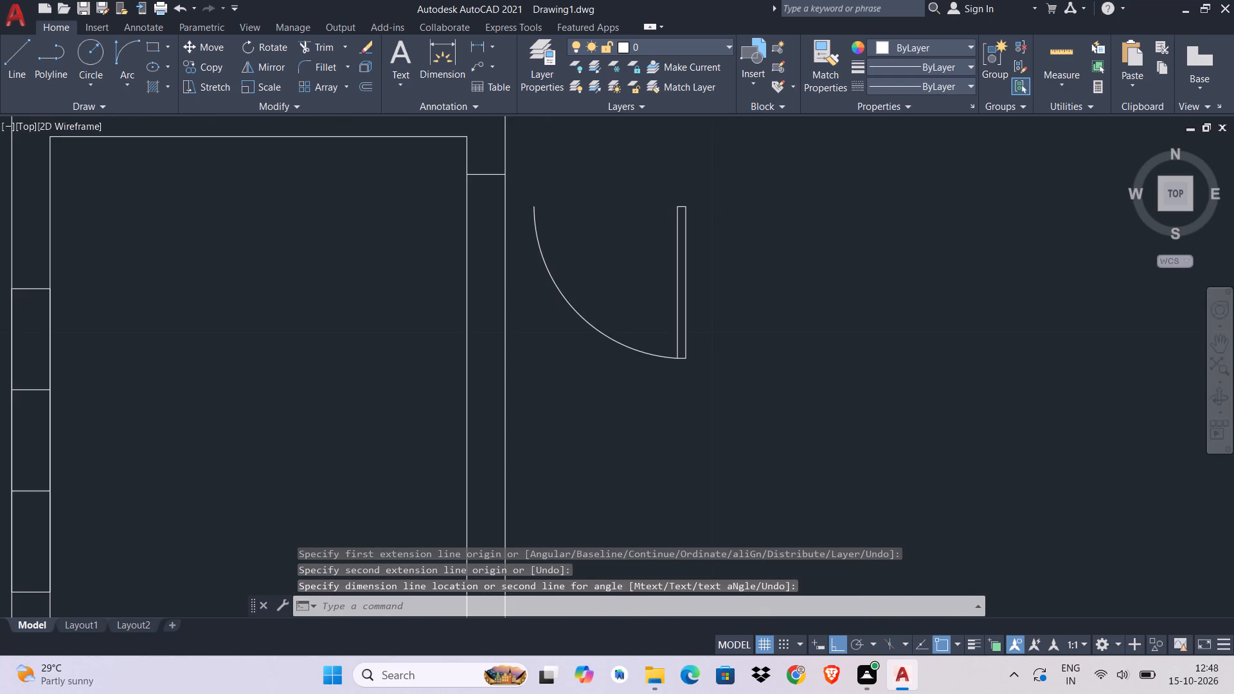
# Offset the short line across the vertical wall 0.91 downward to mark the other side of the door opening.
pyautogui.press('o')
pyautogui.press('space')
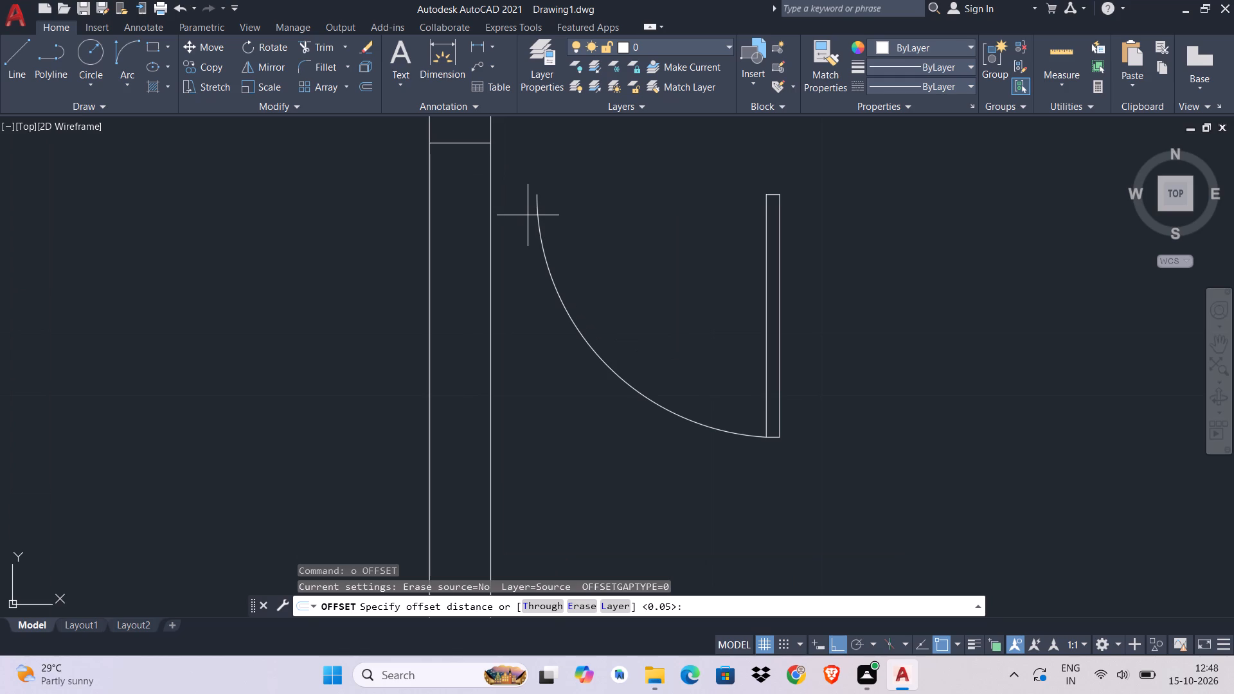
pyautogui.write('0.91')
pyautogui.press('Return')
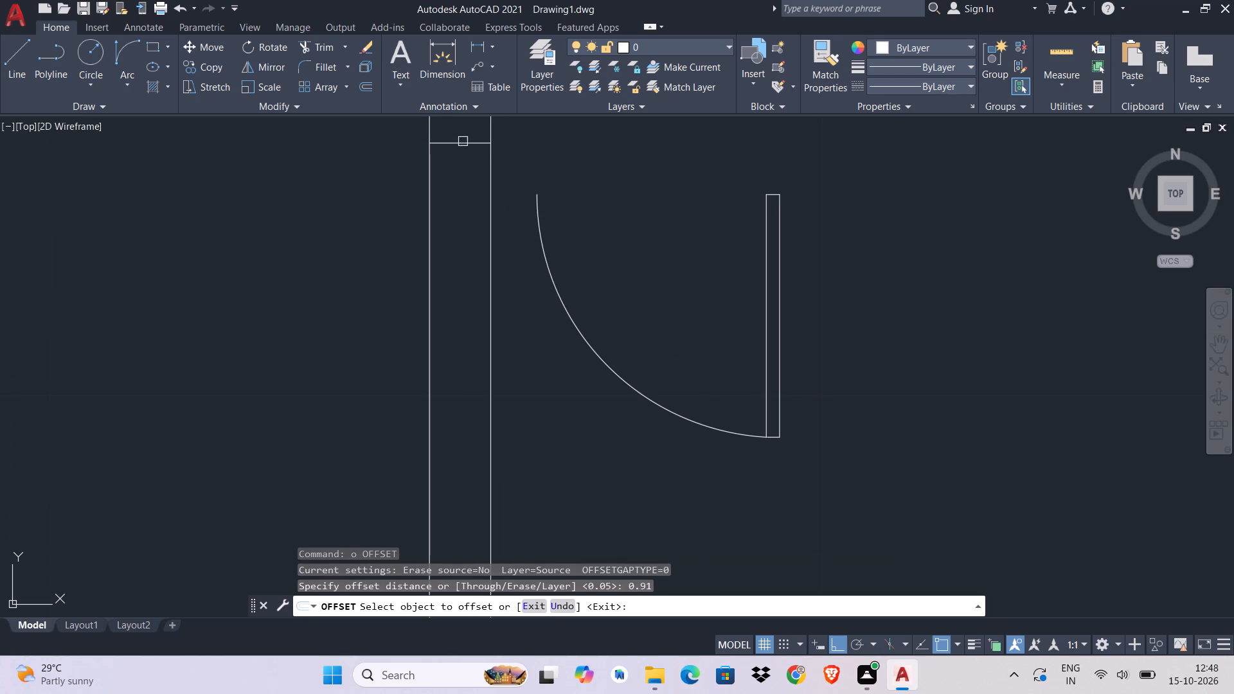
pyautogui.click(463, 142)
pyautogui.click(463, 386)
pyautogui.press('Escape')
# Trim both vertical wall lines between the two short cross lines to cut the door opening.
pyautogui.write('tr')
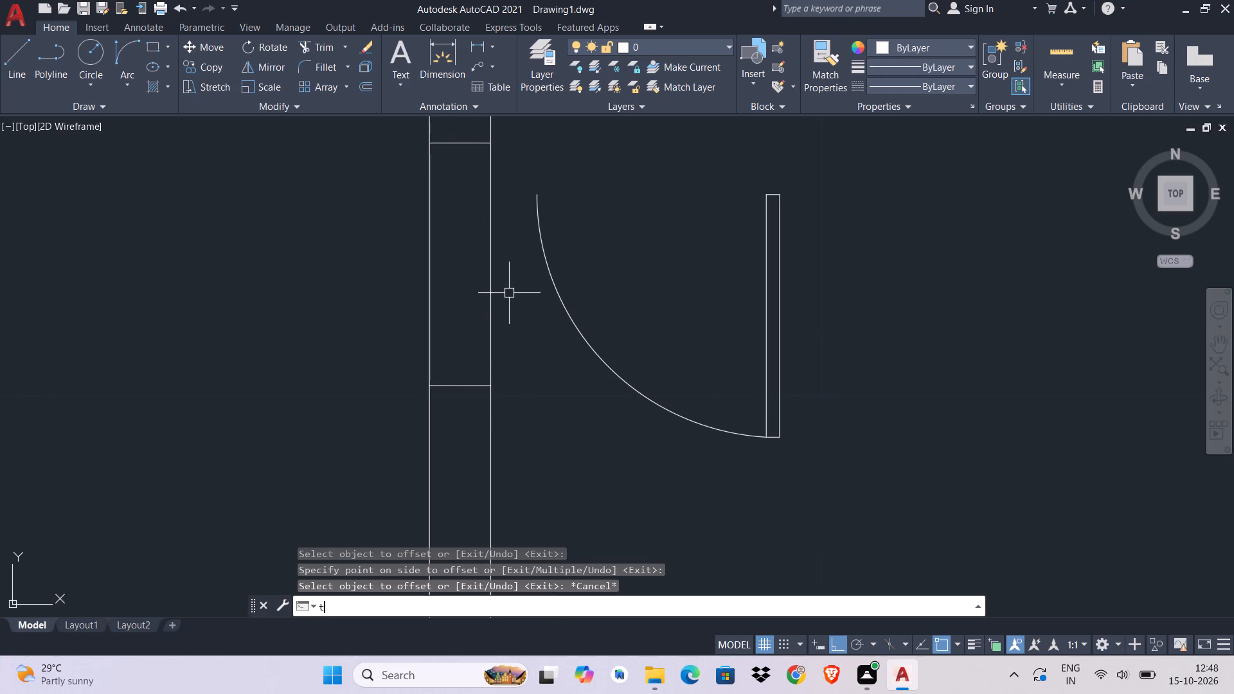
pyautogui.press('space')
pyautogui.click(524, 285)
pyautogui.click(346, 307)
pyautogui.moveTo(506, 308); pyautogui.dragTo(563, 385, button='middle')
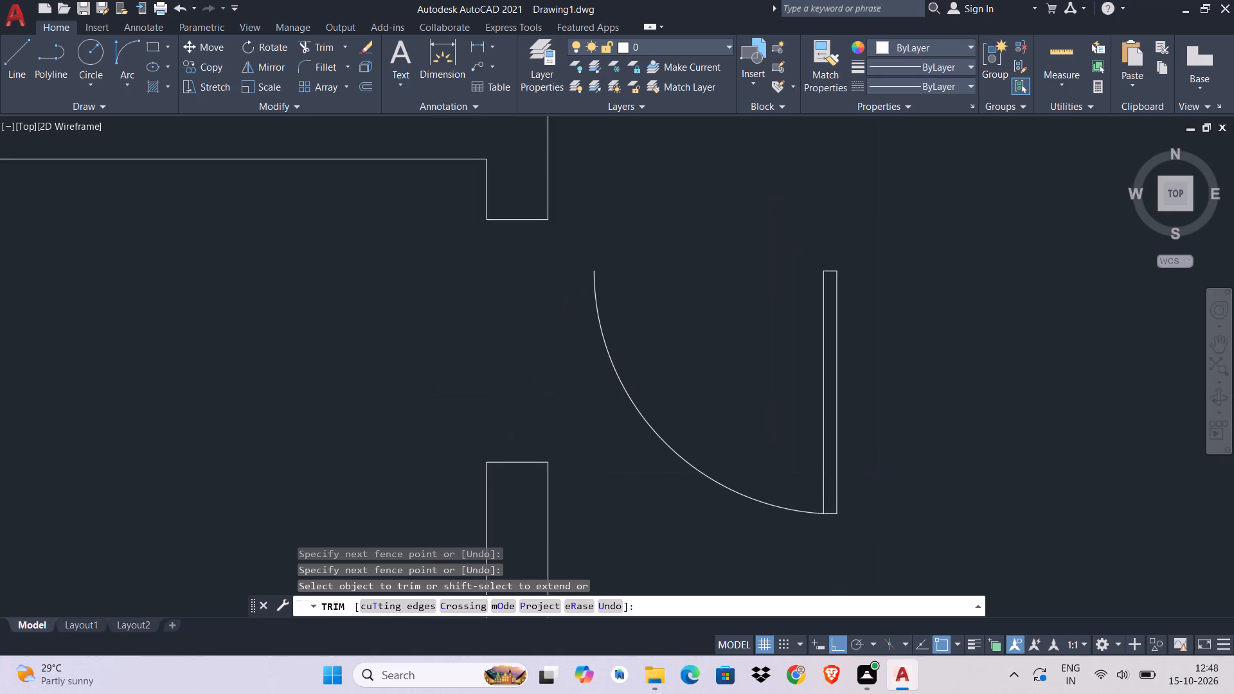
pyautogui.moveTo(564, 384); pyautogui.dragTo(599, 339, button='middle')
pyautogui.press('Escape')
# Rotate the copied door leaf and swing arc by 270° about the leaf's outer upper corner.
pyautogui.click(904, 244)
pyautogui.click(663, 492)
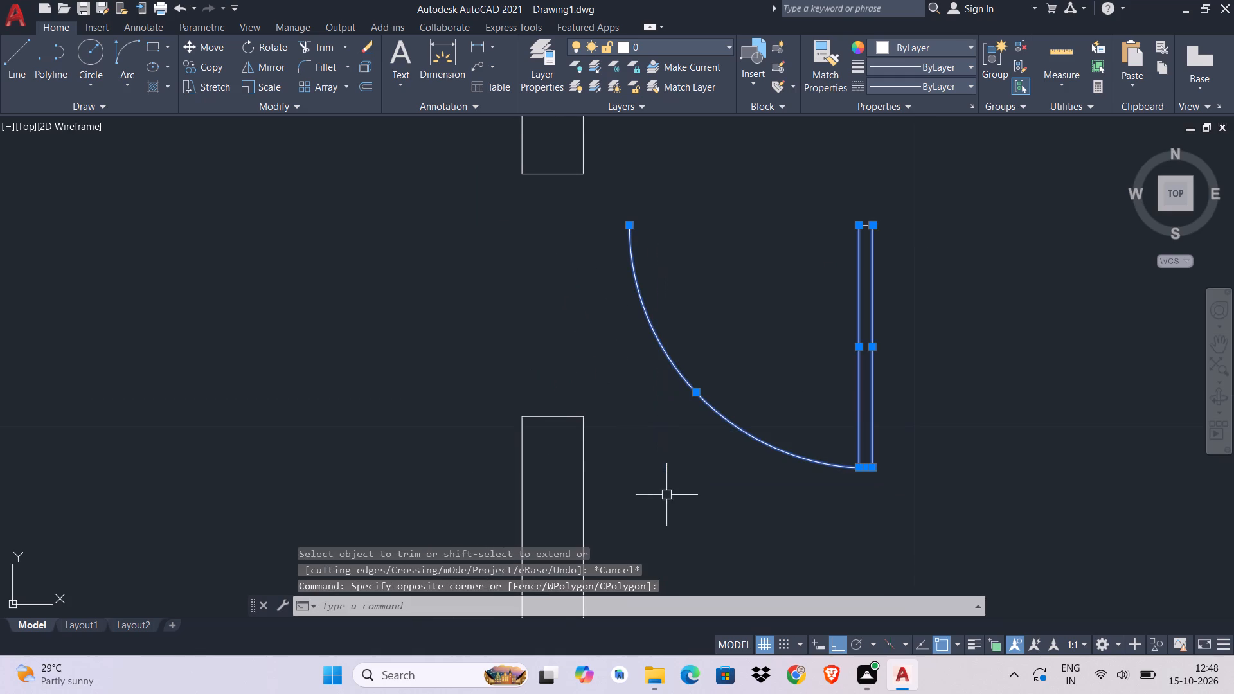
pyautogui.moveTo(901, 178); pyautogui.dragTo(897, 186)
pyautogui.click(769, 535)
pyautogui.press('r')
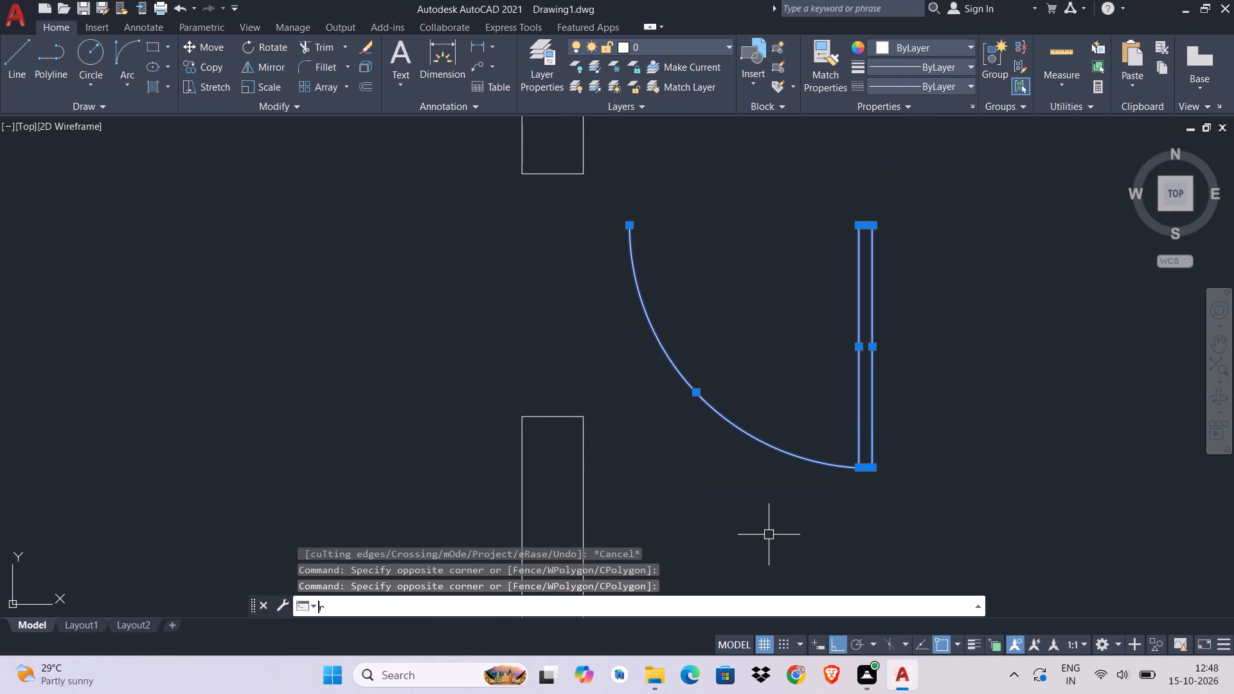
pyautogui.write('o')
pyautogui.press('space')
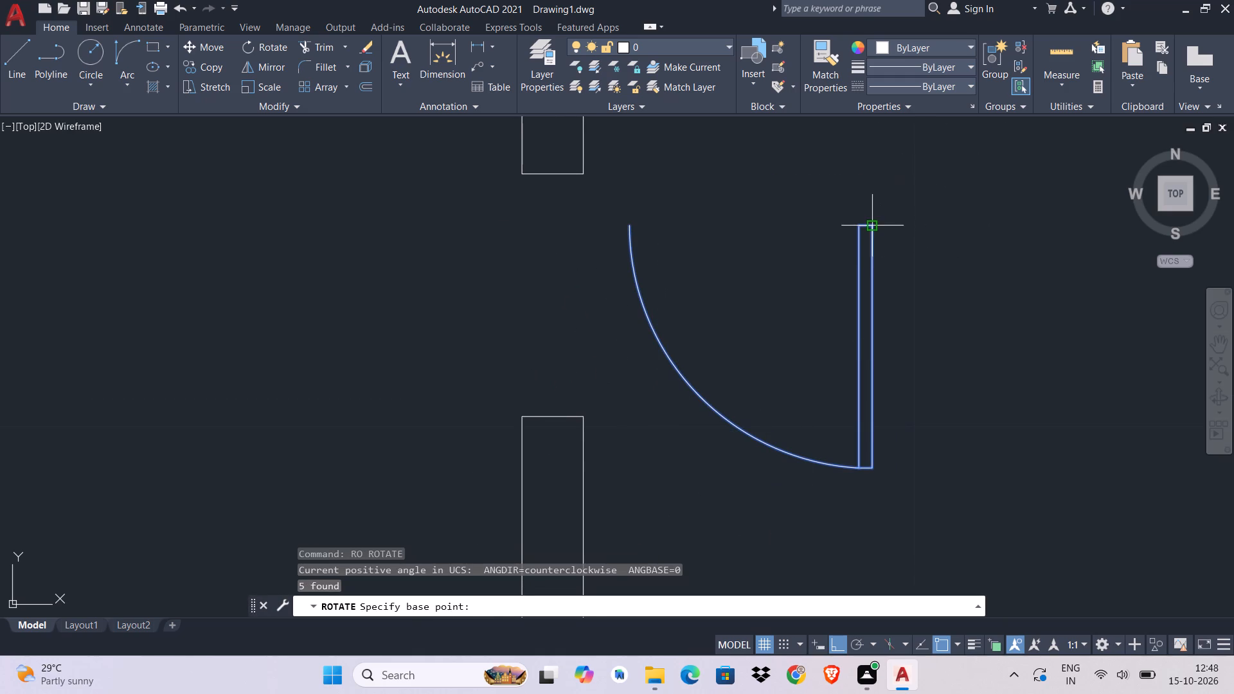
pyautogui.click(872, 225)
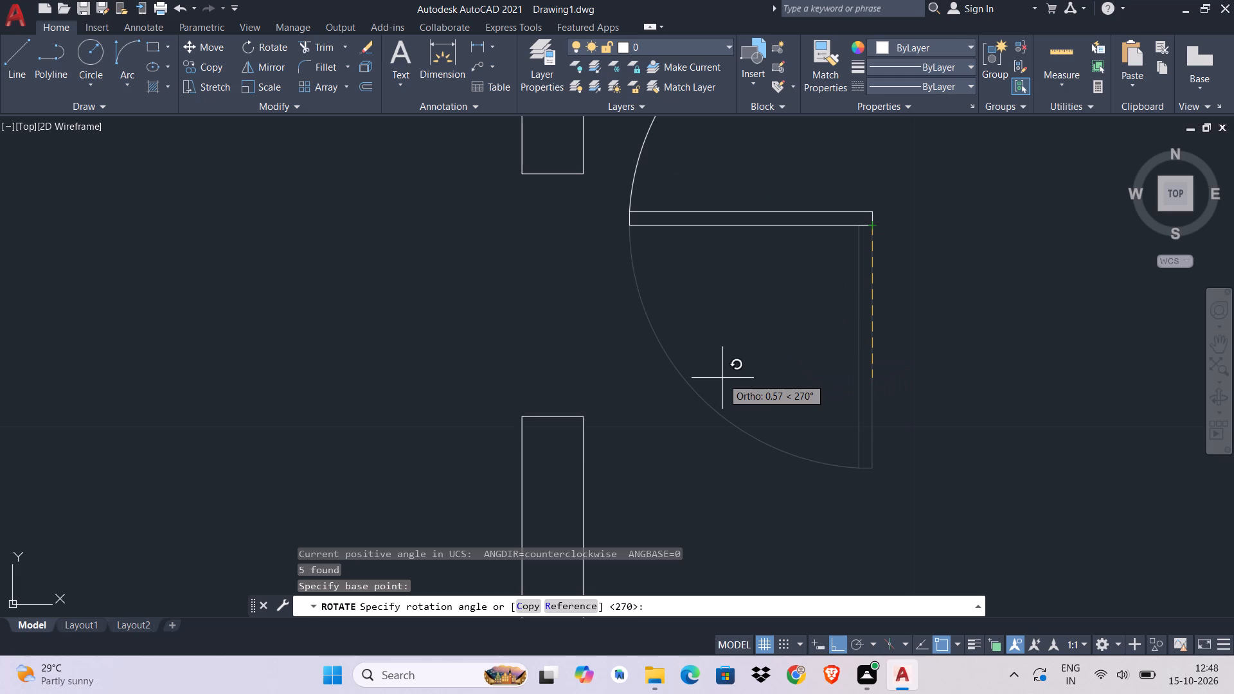
pyautogui.click(722, 378)
pyautogui.moveTo(844, 267); pyautogui.dragTo(822, 455, button='middle')
pyautogui.press('Return')
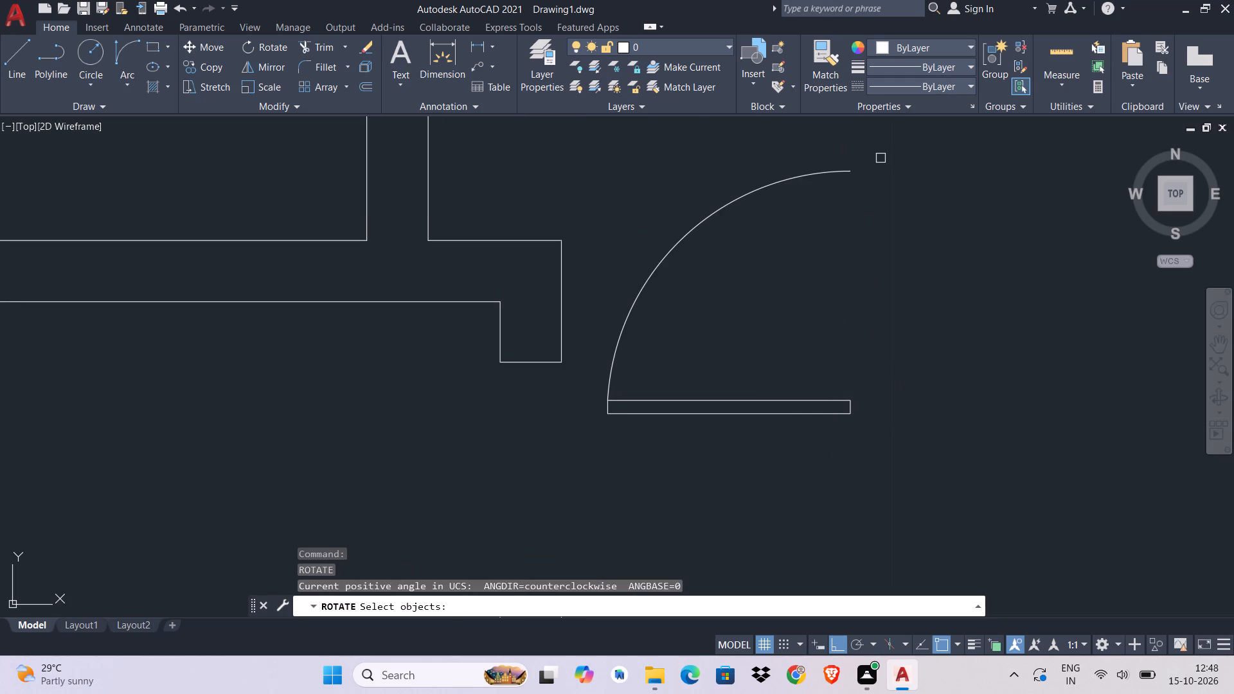
pyautogui.press('Escape')
pyautogui.press('Escape')
# Mirror the rotated door leaf and arc across the horizontal line along the leaf's lower edge, keeping the source objects.
pyautogui.click(881, 158)
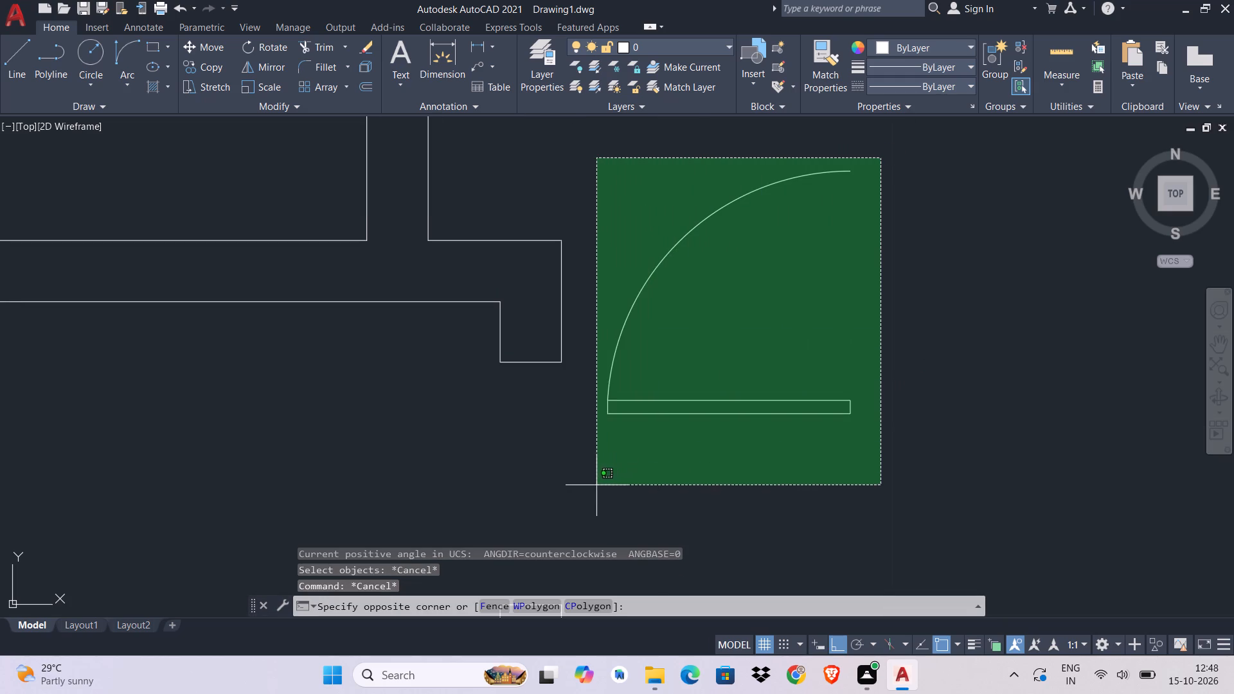
pyautogui.click(595, 485)
pyautogui.write('mi')
pyautogui.press('space')
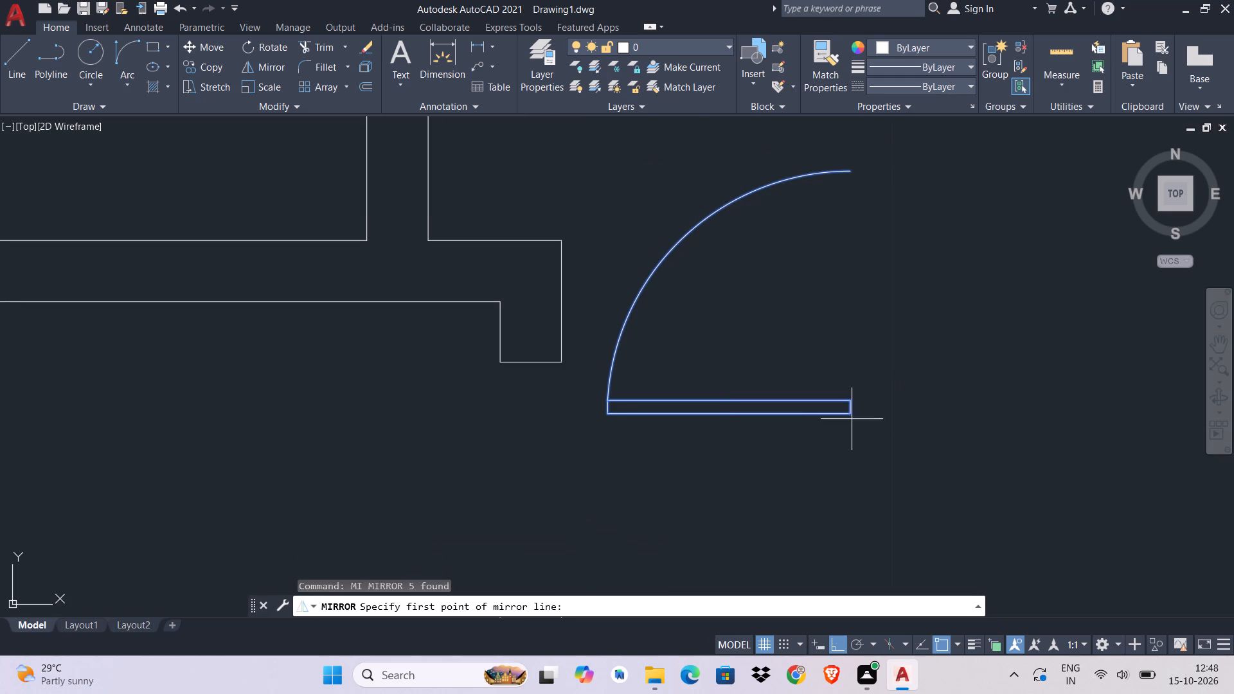
pyautogui.click(854, 413)
pyautogui.click(623, 426)
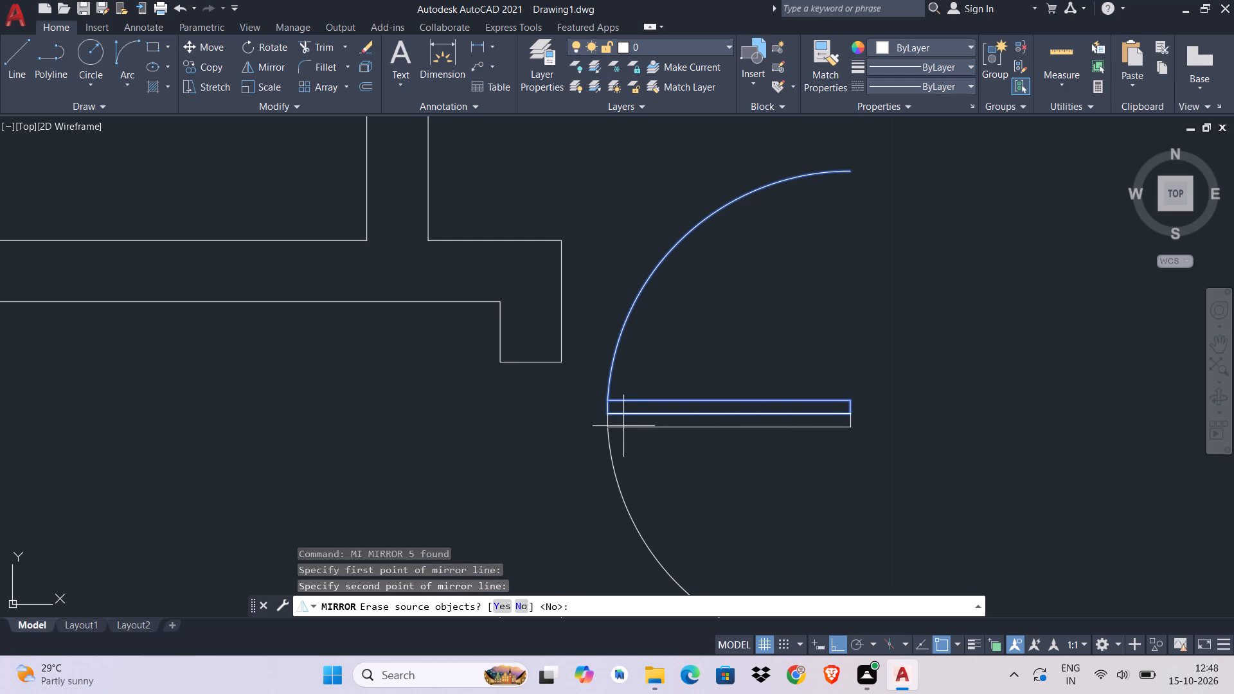
pyautogui.press('Return')
pyautogui.press('Return')
pyautogui.press('Return')
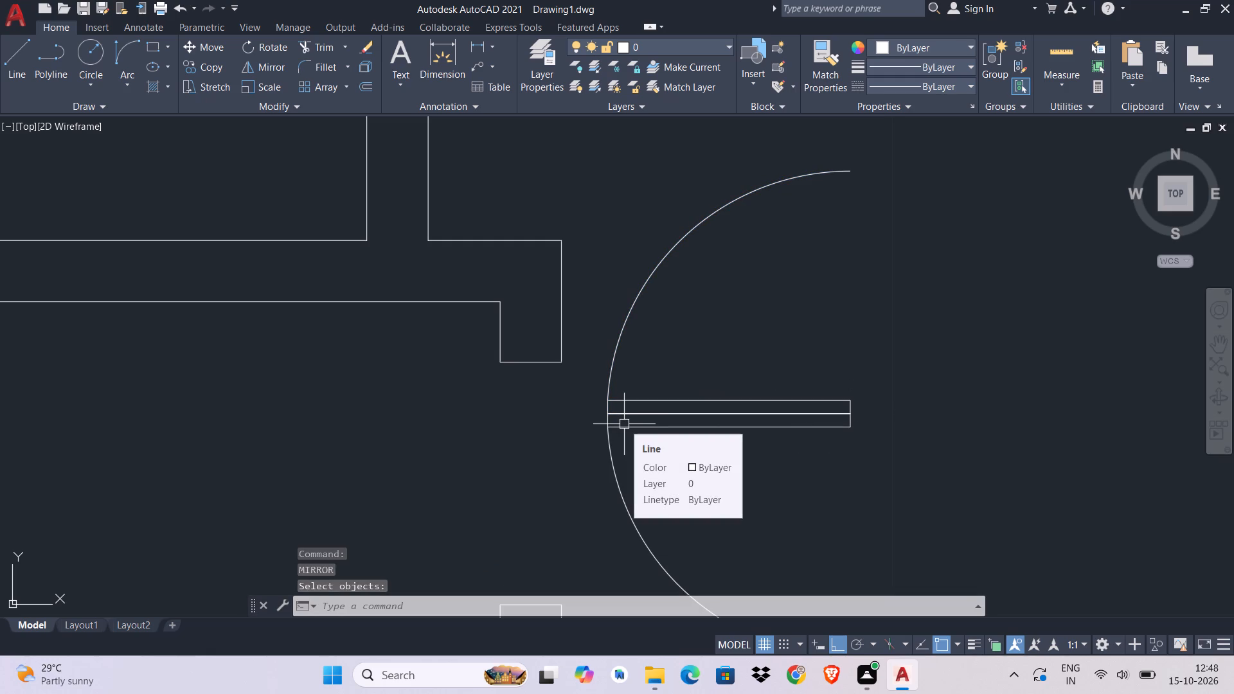
pyautogui.press('Escape')
pyautogui.press('Escape')
pyautogui.press('Escape')
# Copy the lower door leaf and swing arc from the leaf's upper hinge corner to the midpoint of the door opening's upper jamb line.
pyautogui.moveTo(677, 399); pyautogui.dragTo(667, 259, button='middle')
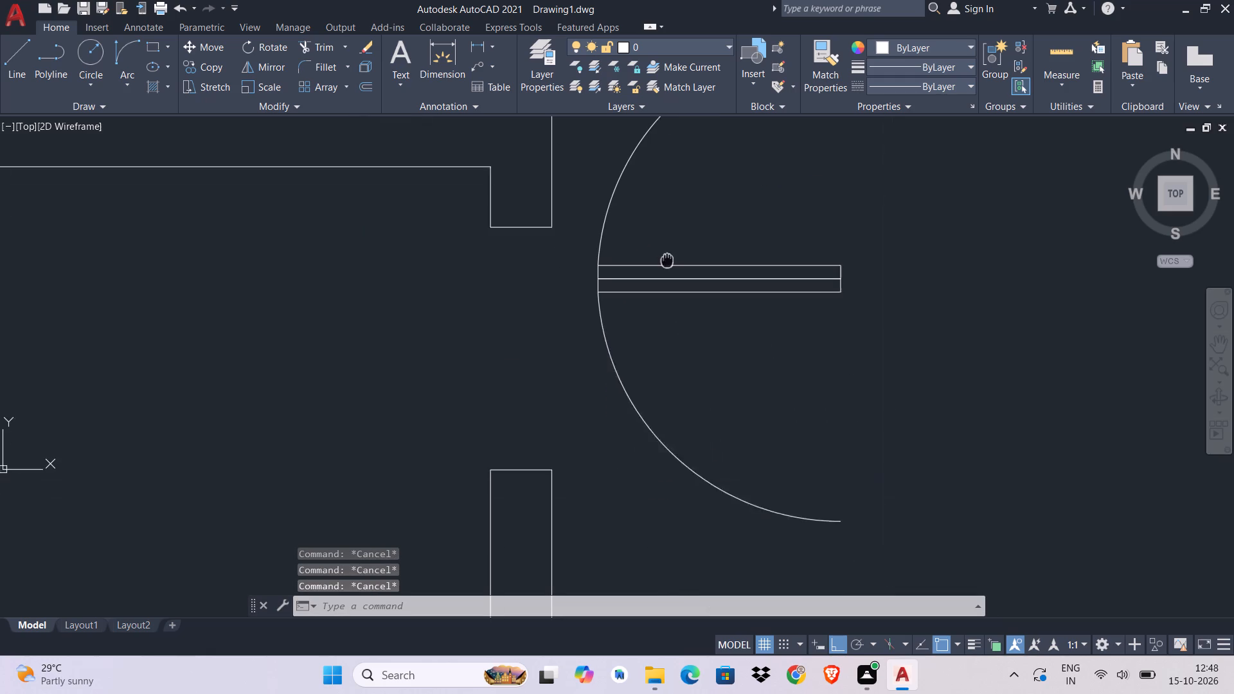
pyautogui.moveTo(667, 259); pyautogui.dragTo(667, 258, button='middle')
pyautogui.click(859, 278)
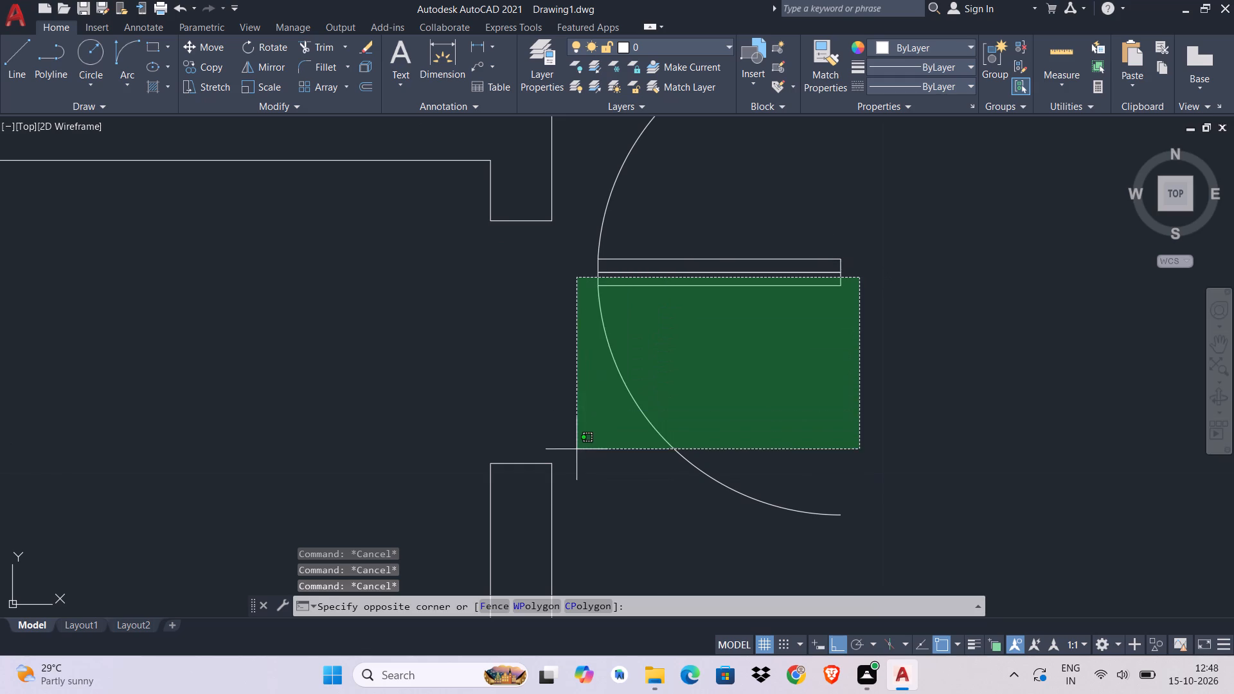
pyautogui.click(588, 503)
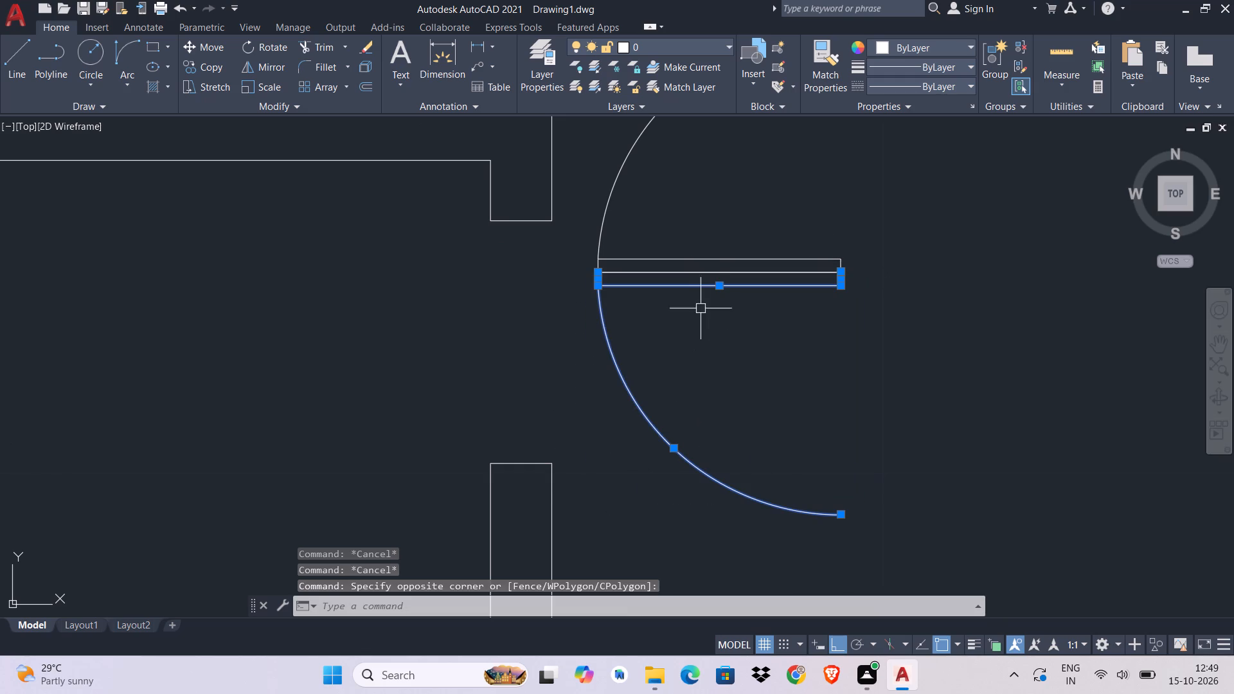
pyautogui.click(735, 270)
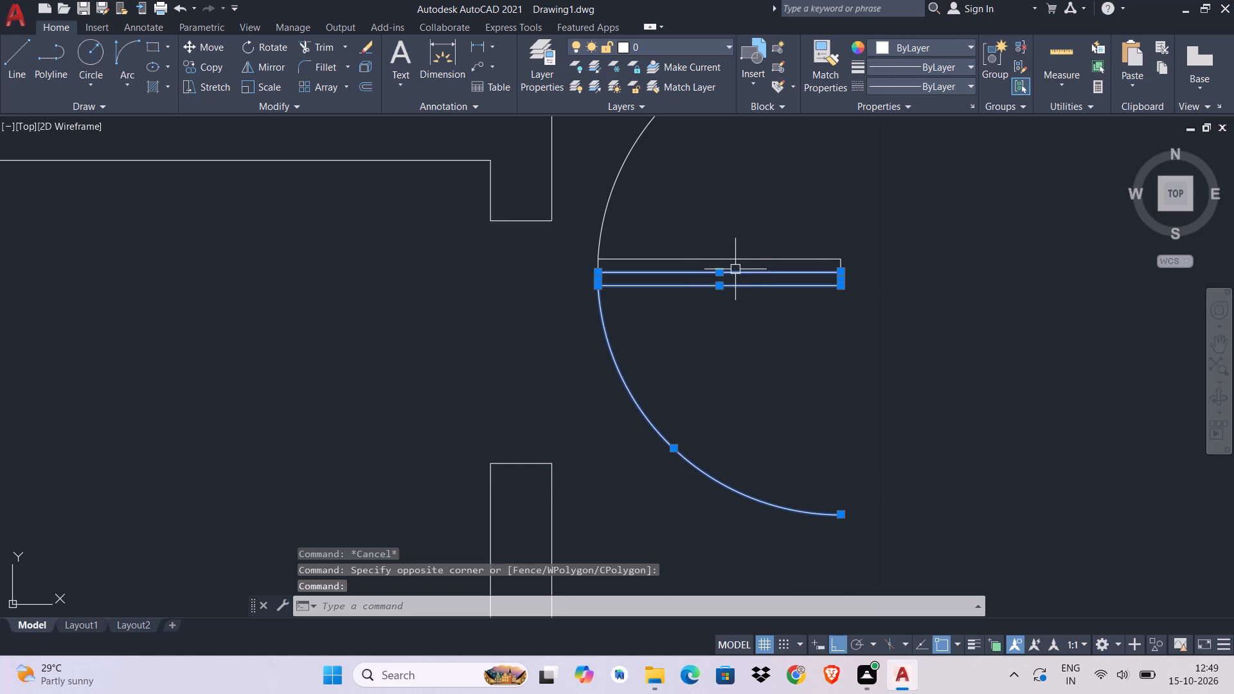
pyautogui.write('co')
pyautogui.press('space')
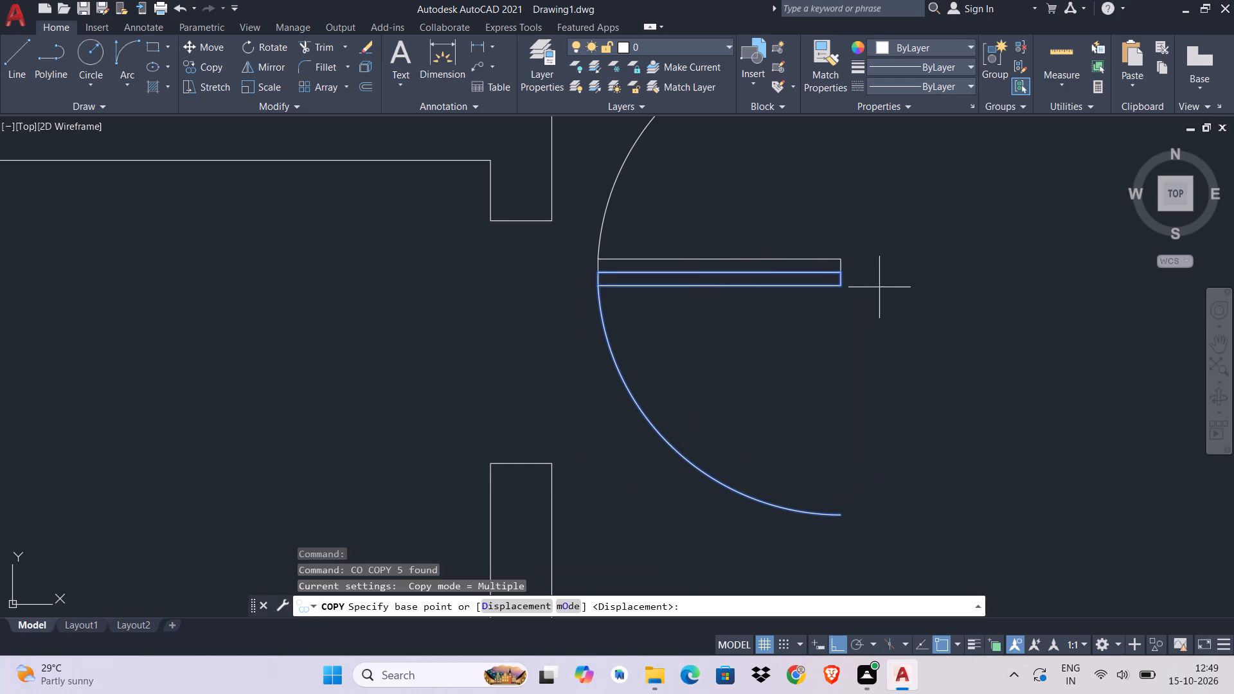
pyautogui.click(841, 272)
pyautogui.hotkey('ctrl', 'l')
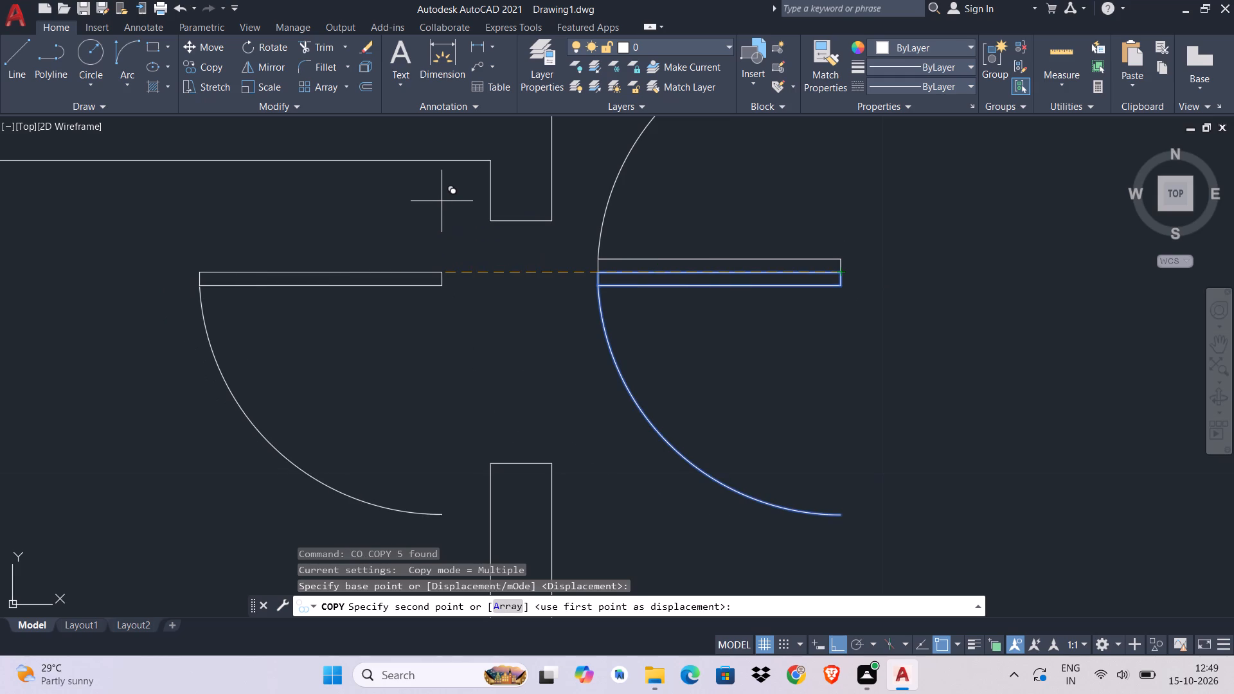
pyautogui.click(524, 219)
pyautogui.moveTo(636, 360); pyautogui.dragTo(692, 308, button='middle')
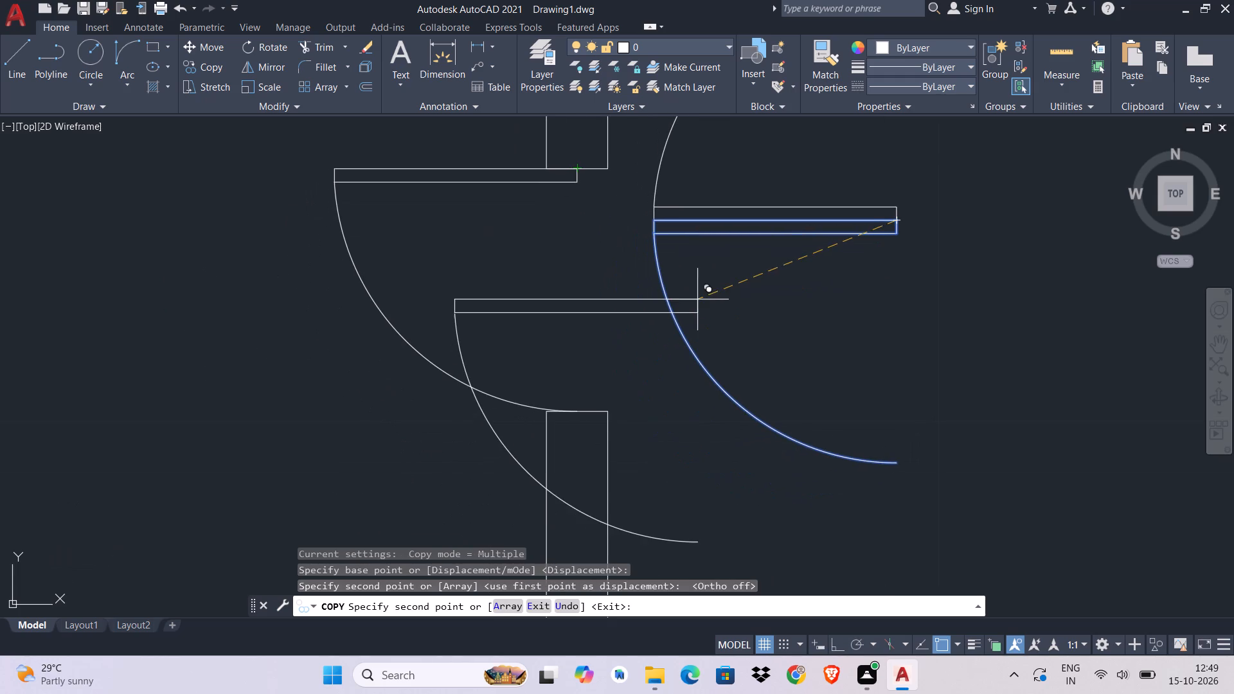
pyautogui.press('Escape')
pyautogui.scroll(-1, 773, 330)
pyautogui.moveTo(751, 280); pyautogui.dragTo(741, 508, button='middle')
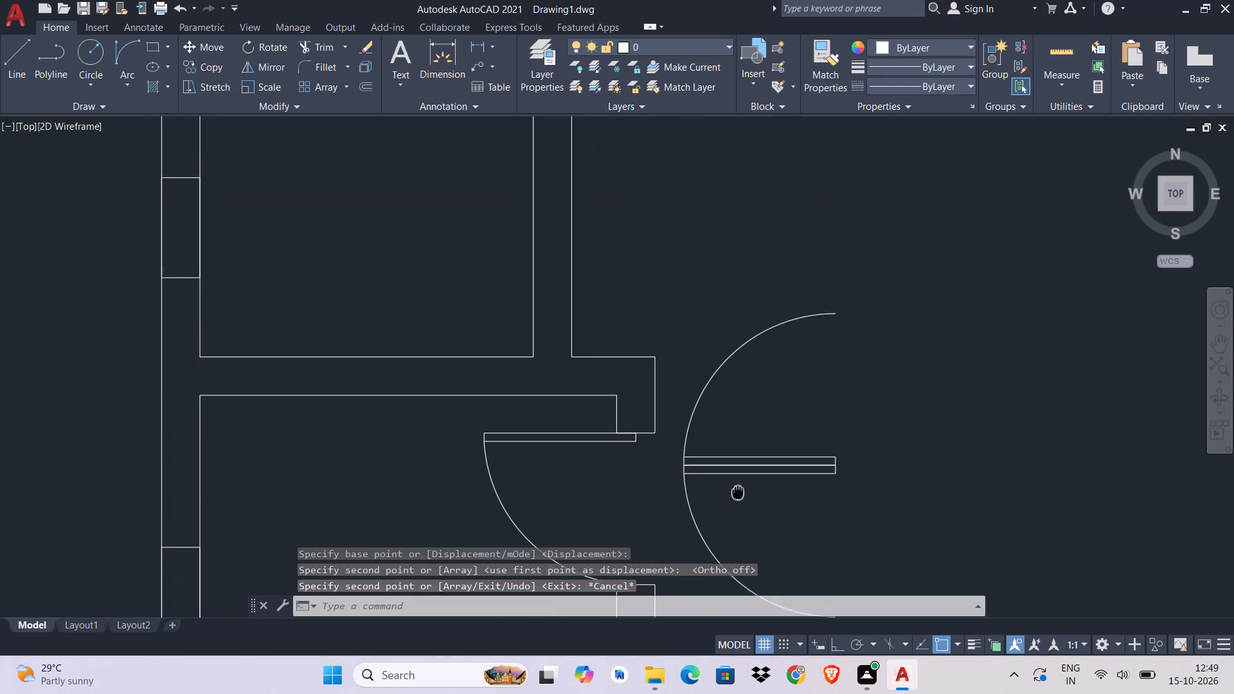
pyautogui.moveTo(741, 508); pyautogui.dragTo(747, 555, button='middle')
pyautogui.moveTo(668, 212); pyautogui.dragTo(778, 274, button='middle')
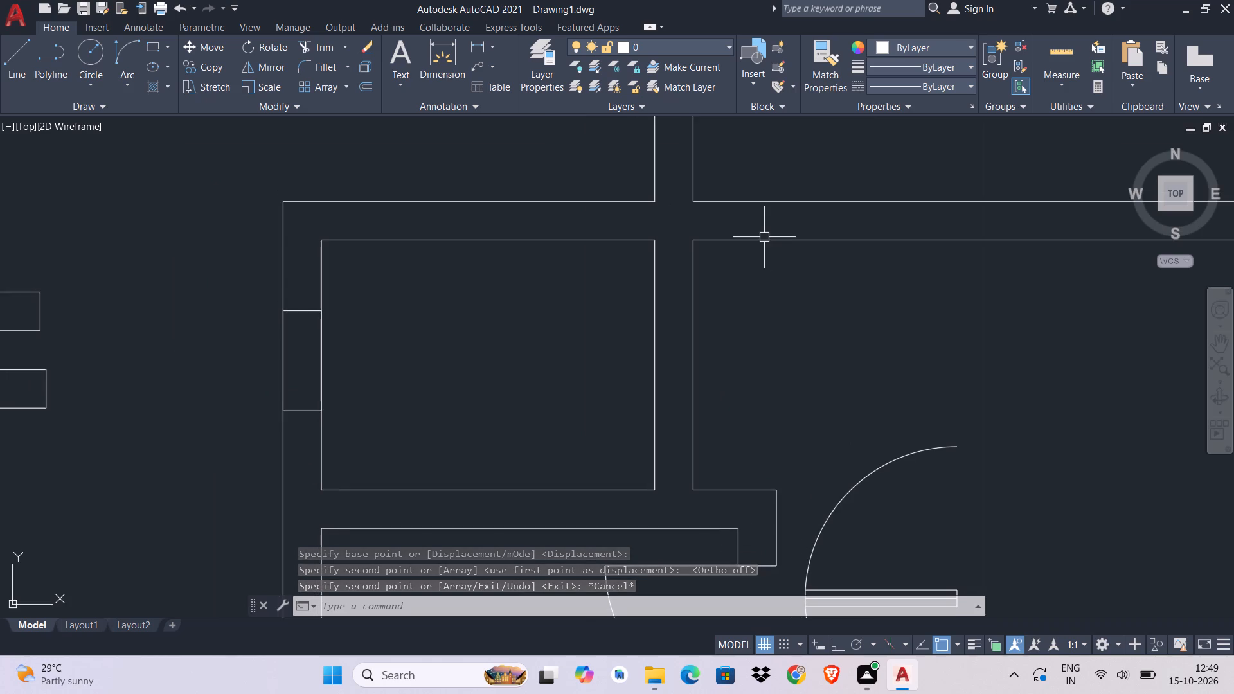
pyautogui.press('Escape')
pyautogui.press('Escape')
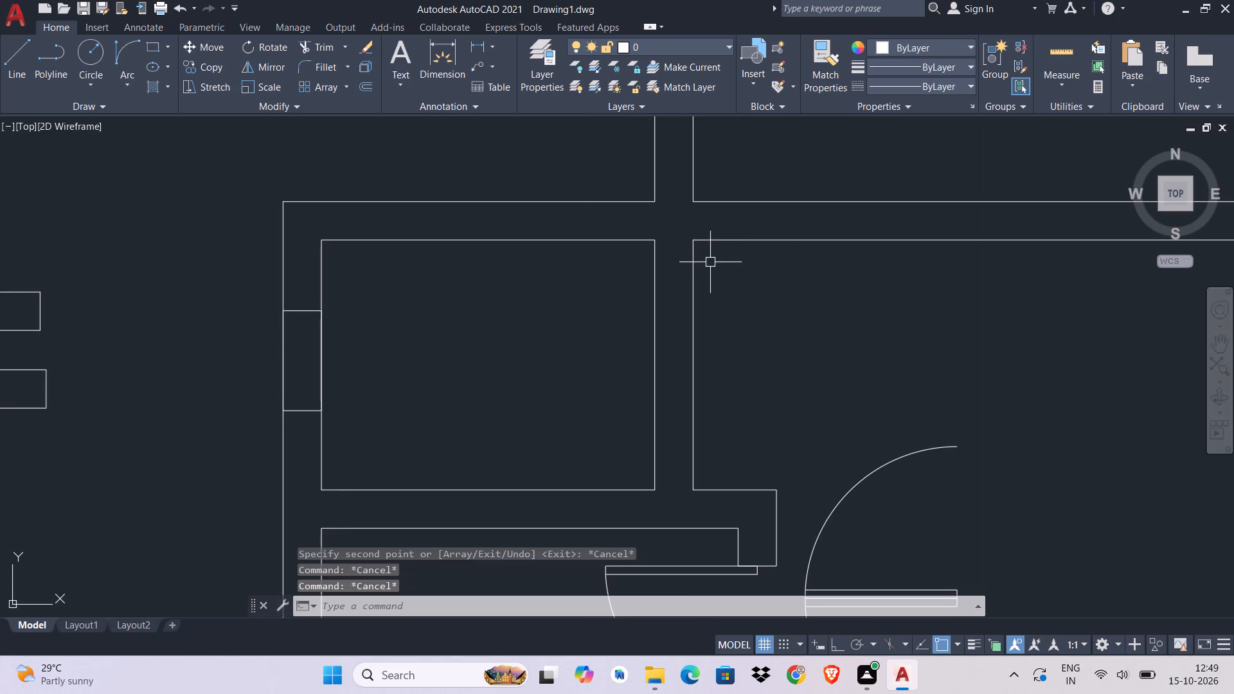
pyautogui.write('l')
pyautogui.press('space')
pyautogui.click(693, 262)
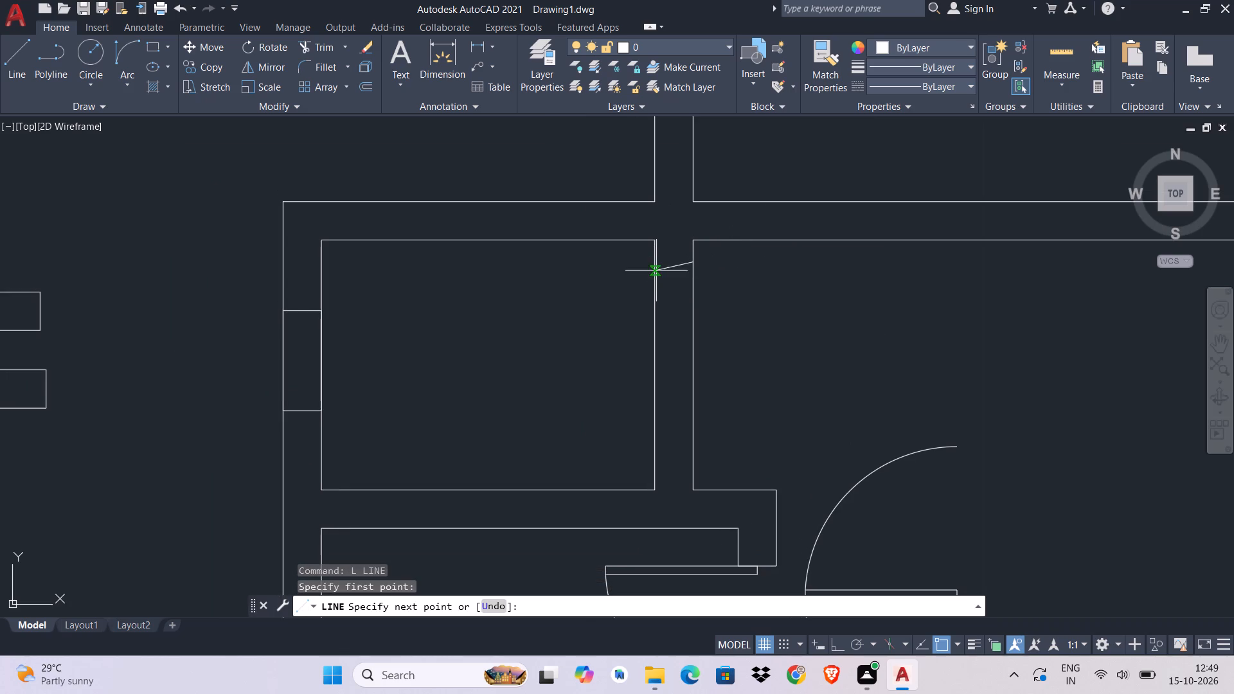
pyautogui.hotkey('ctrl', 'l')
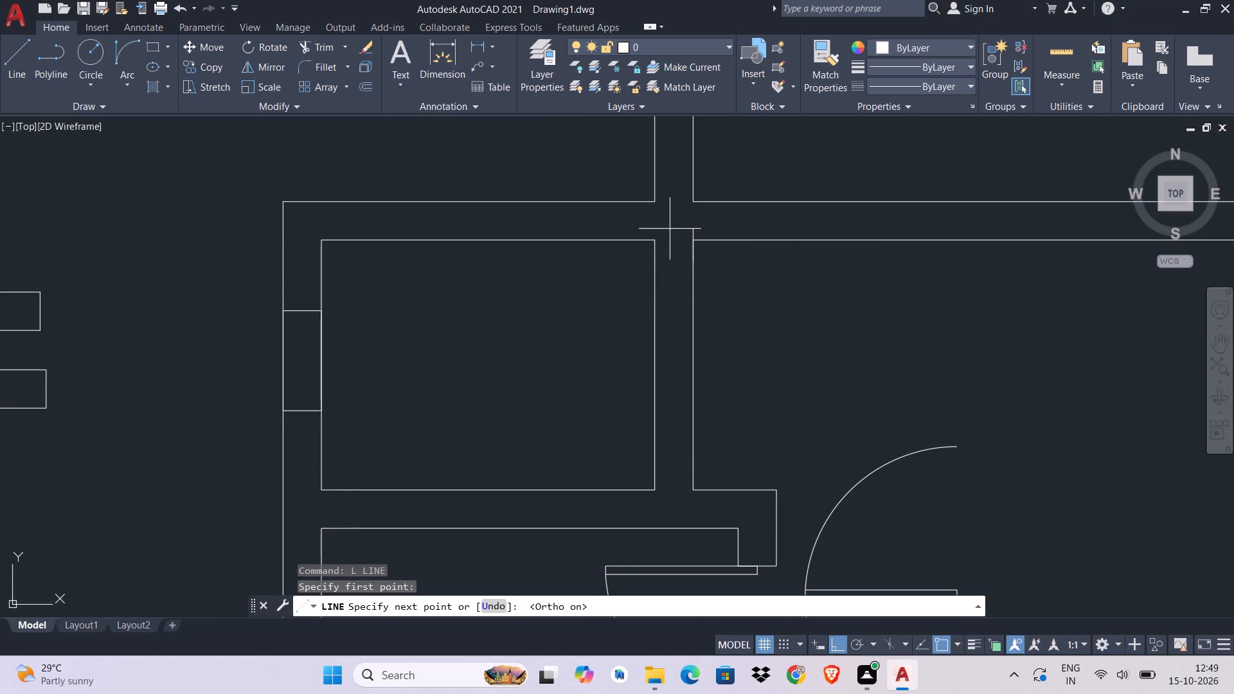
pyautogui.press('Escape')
# Draw a short horizontal line across the small upper room's east wall, just below its junction with the upper horizontal wall.
pyautogui.press('space')
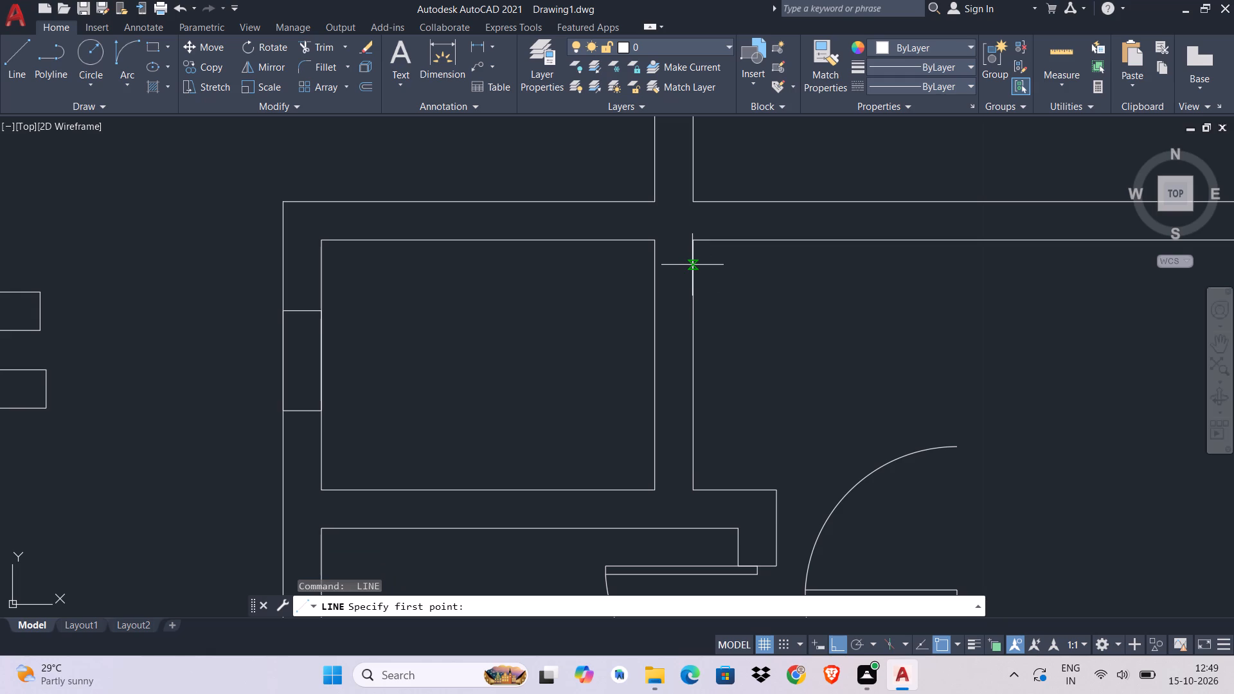
pyautogui.click(692, 258)
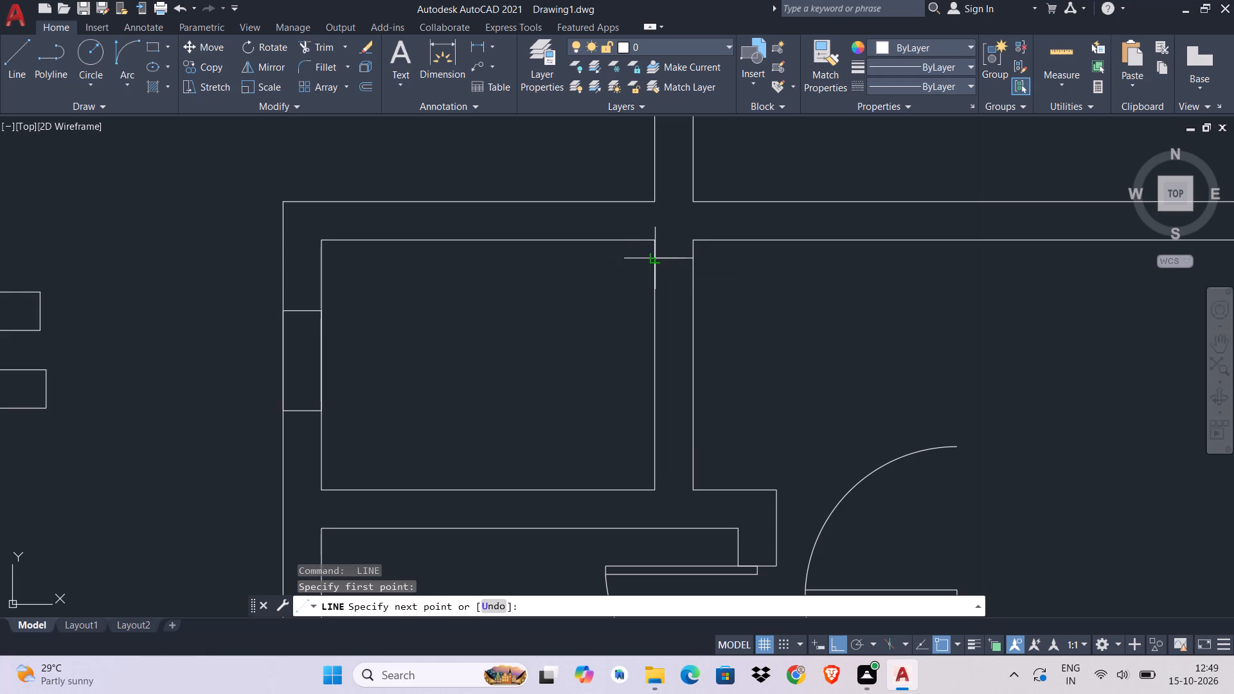
pyautogui.click(657, 258)
pyautogui.moveTo(742, 359); pyautogui.dragTo(646, 167, button='middle')
pyautogui.press('Escape')
pyautogui.press('Escape')
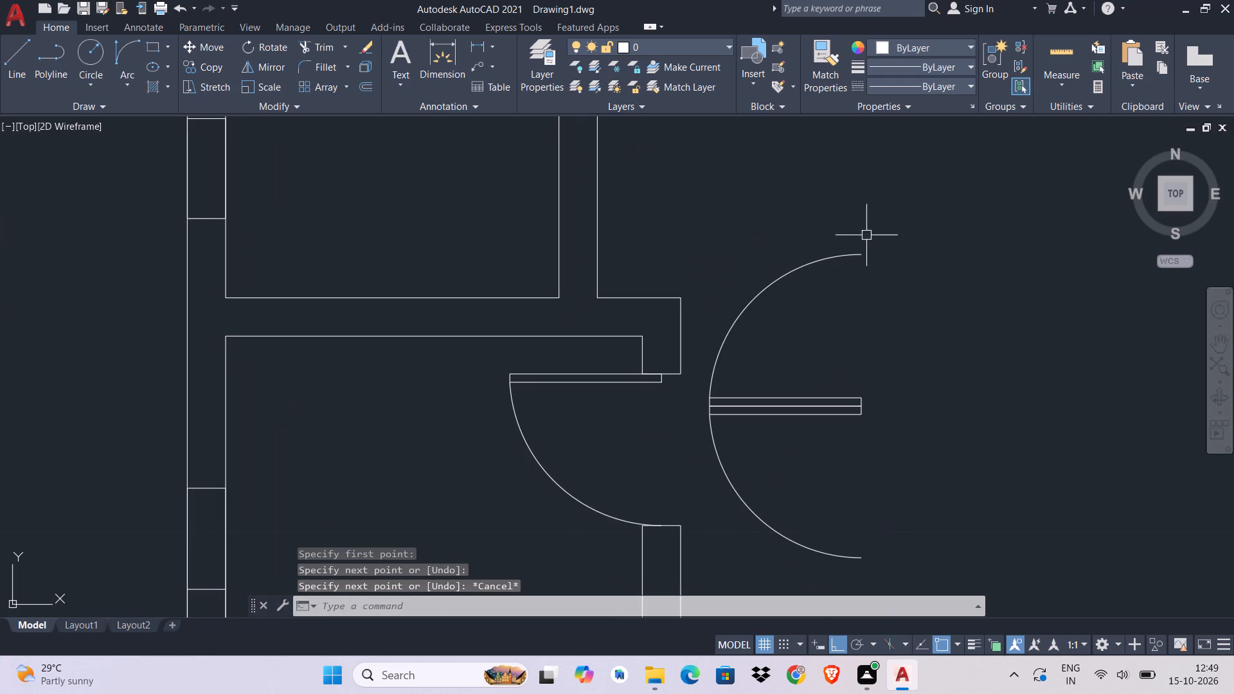
# Copy the upper door leaf and swing arc into the open space east of the small upper room's wall.
pyautogui.click(873, 230)
pyautogui.click(688, 405)
pyautogui.scroll(-2, 813, 420)
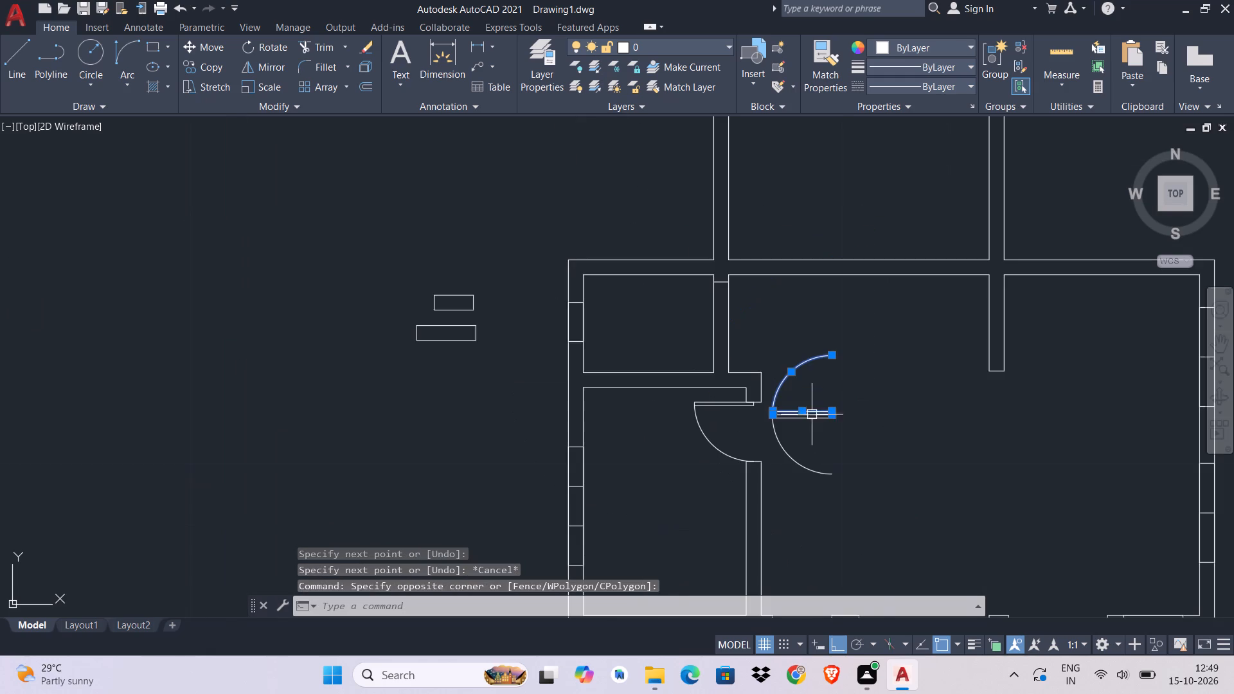
pyautogui.scroll(4, 801, 409)
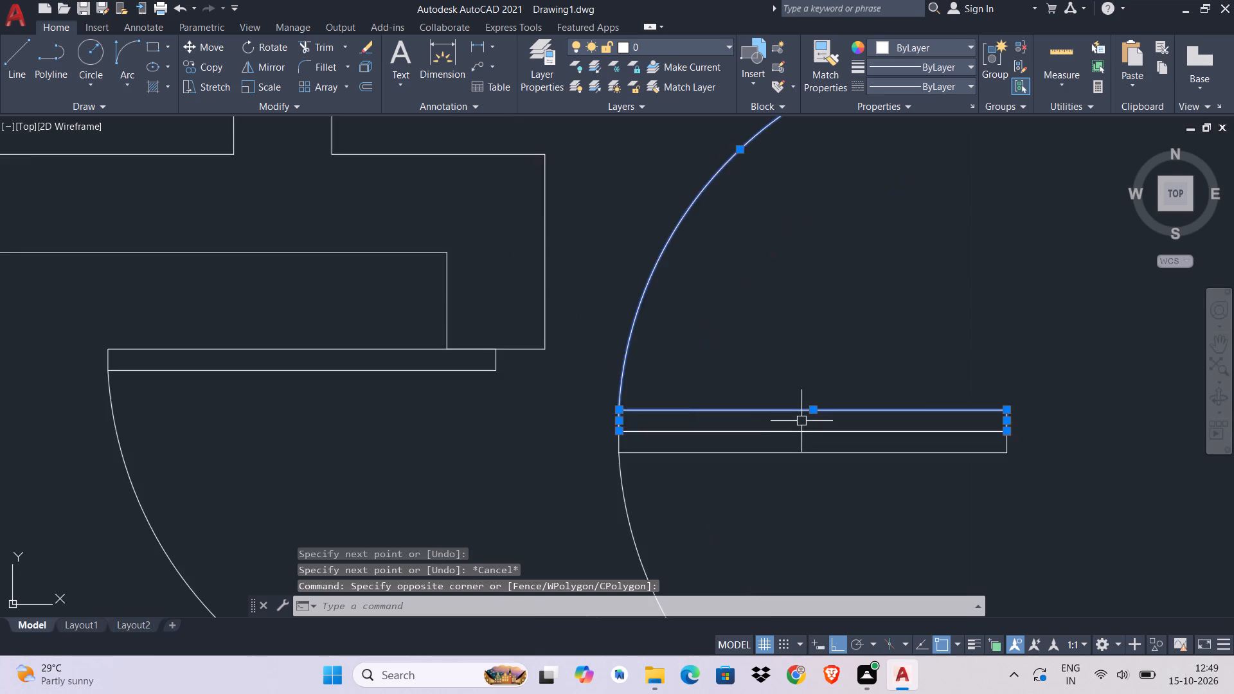
pyautogui.scroll(1, 801, 421)
pyautogui.click(823, 442)
pyautogui.write('co')
pyautogui.press('space')
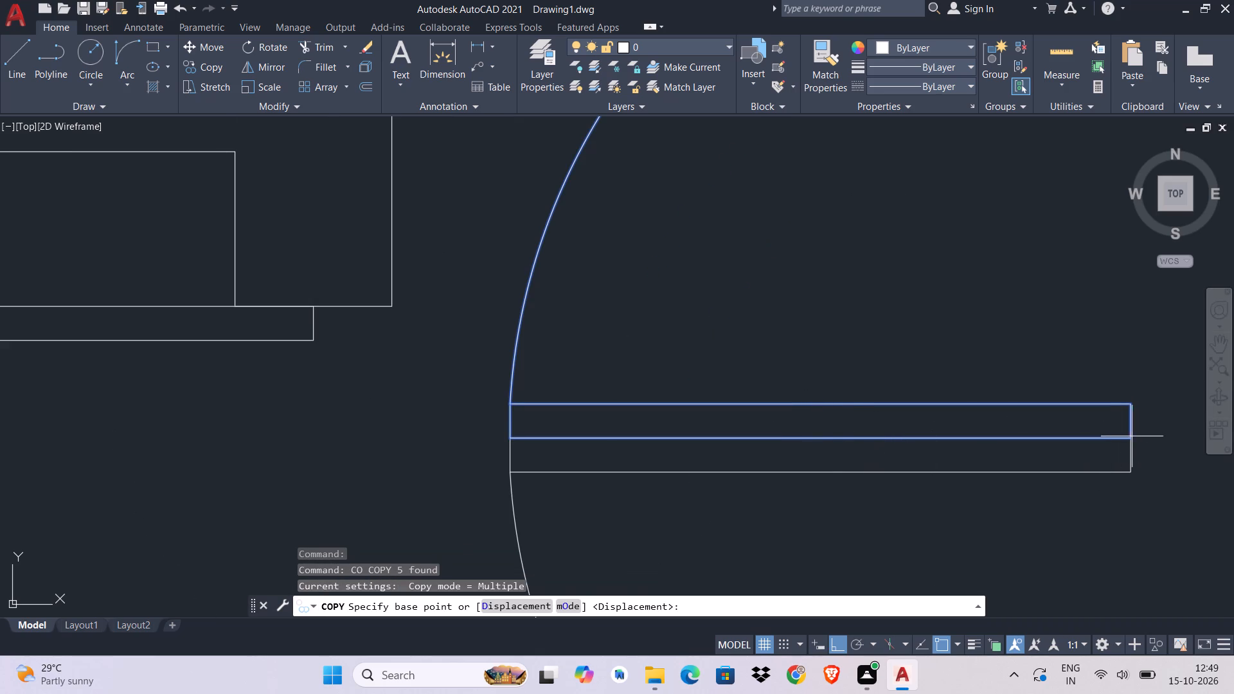
pyautogui.click(1137, 436)
pyautogui.scroll(-1, 1070, 457)
pyautogui.scroll(1, 1070, 457)
pyautogui.moveTo(836, 175); pyautogui.dragTo(913, 468, button='middle')
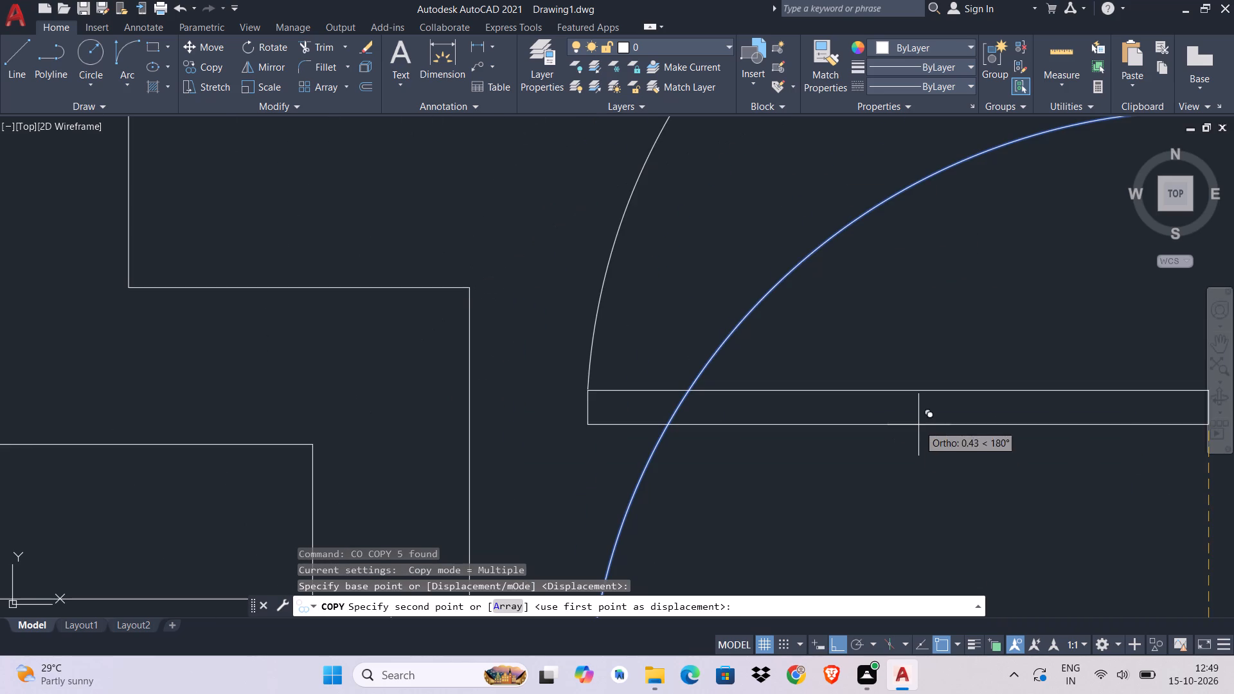
pyautogui.hotkey('ctrl', 'l')
pyautogui.scroll(-2, 812, 430)
pyautogui.moveTo(727, 359); pyautogui.dragTo(802, 522, button='middle')
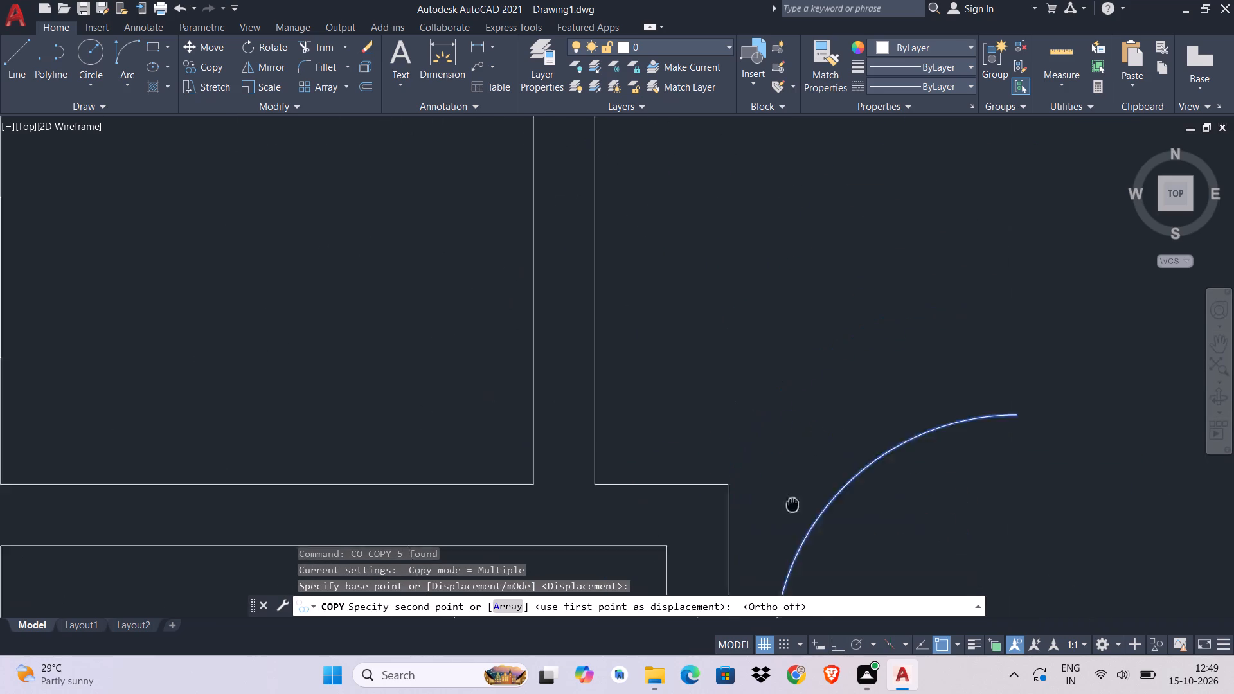
pyautogui.moveTo(802, 522); pyautogui.dragTo(846, 621, button='middle')
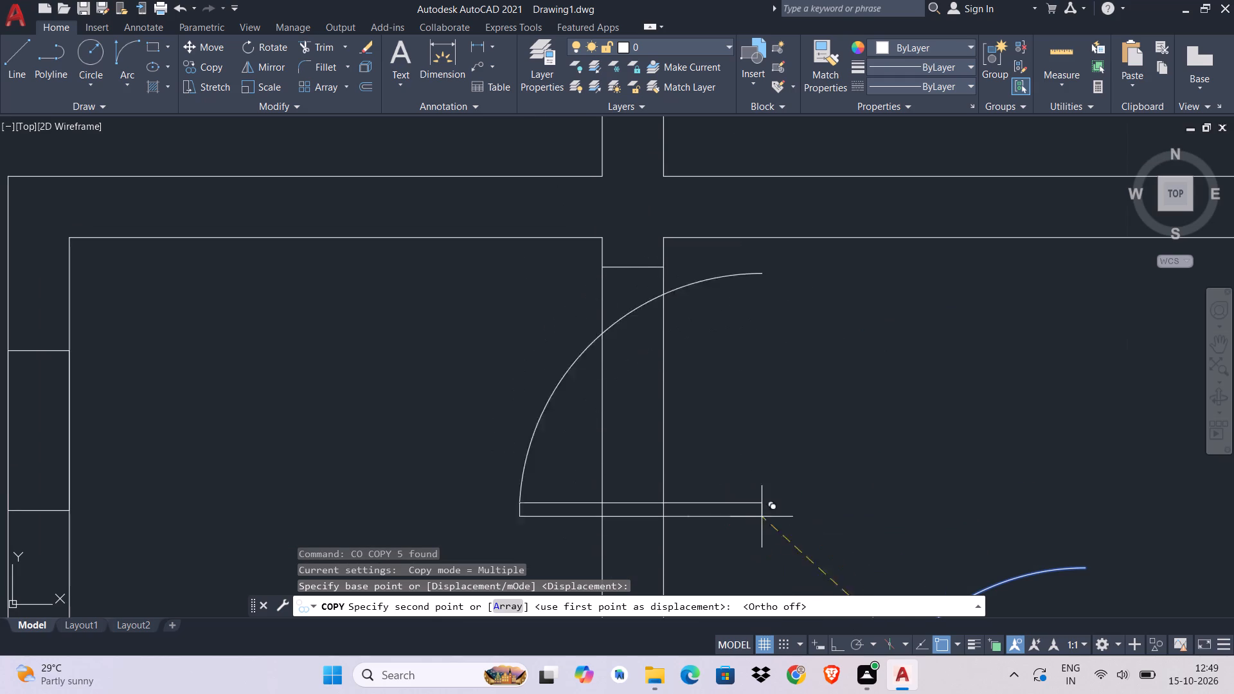
pyautogui.click(1002, 503)
pyautogui.press('Escape')
# Move the new door copy so its arc's upper end meets the midpoint of the short line across the wall.
pyautogui.click(1025, 248)
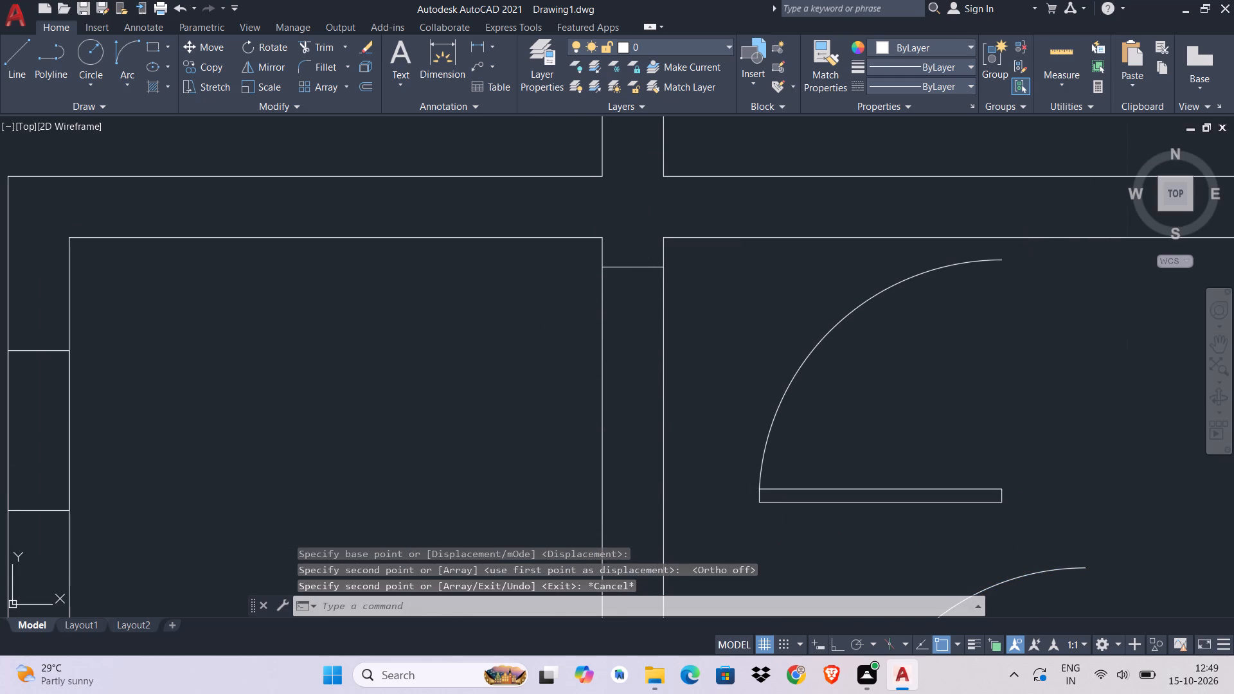
pyautogui.click(732, 539)
pyautogui.press('m')
pyautogui.press('space')
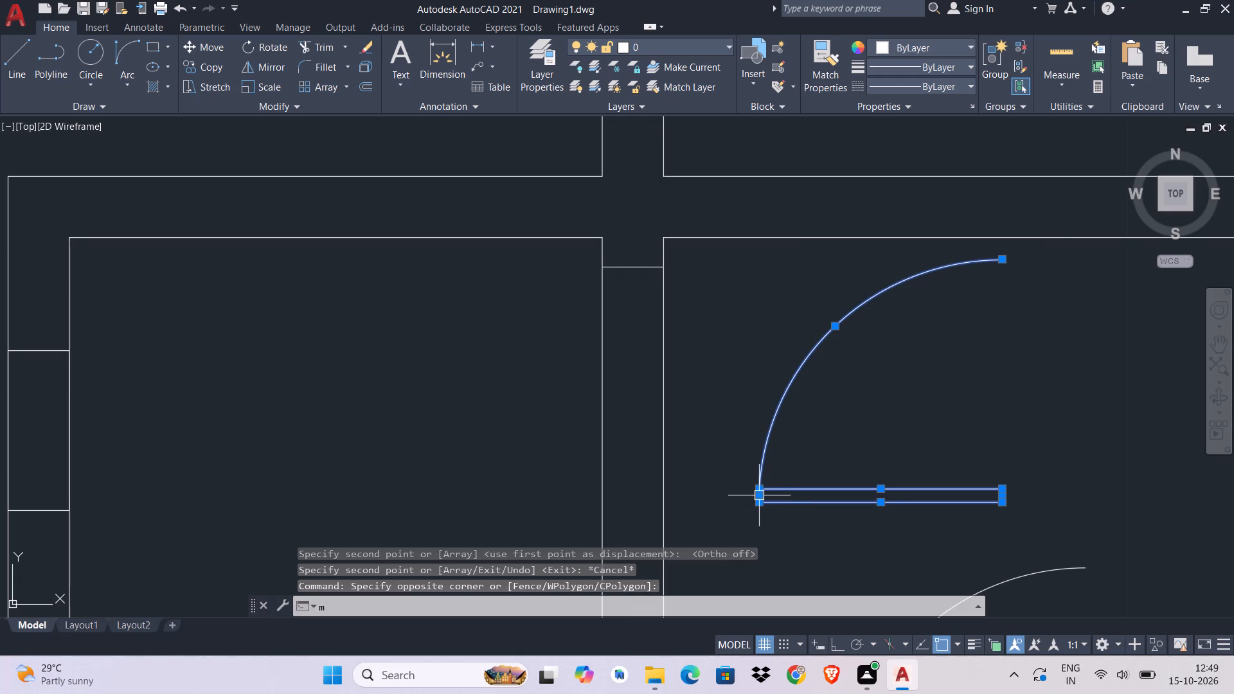
pyautogui.click(998, 263)
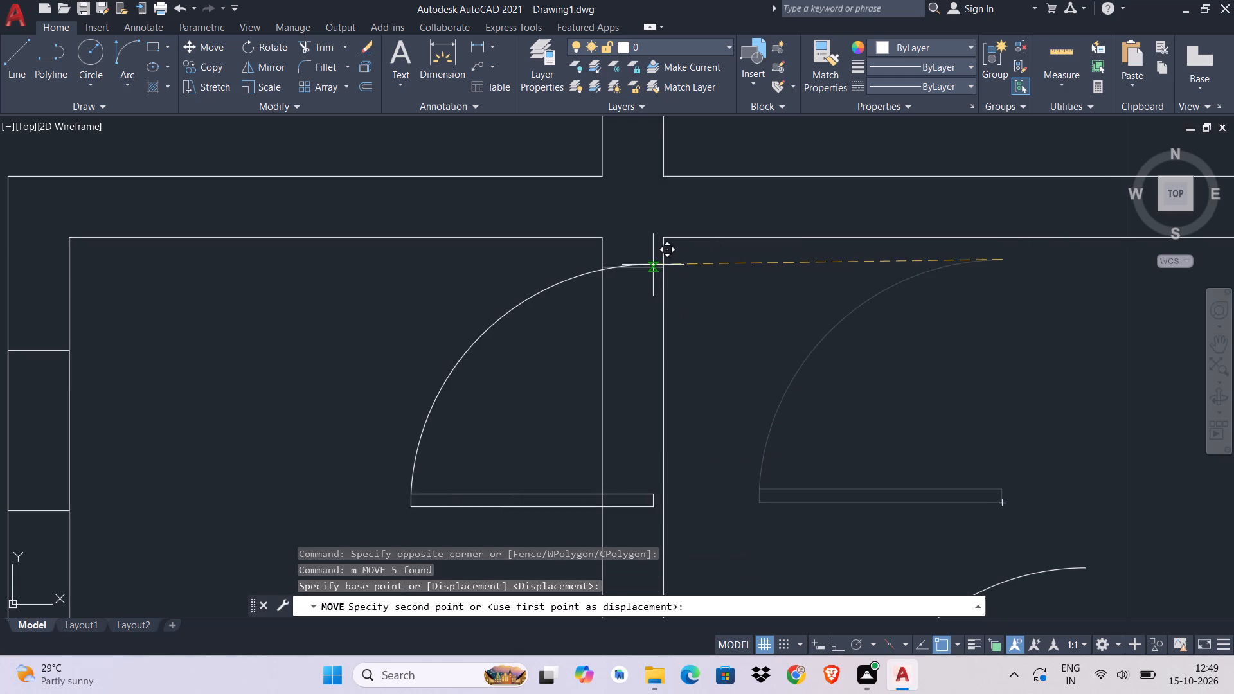
pyautogui.click(629, 265)
pyautogui.moveTo(778, 325); pyautogui.dragTo(863, 168, button='middle')
pyautogui.press('Escape')
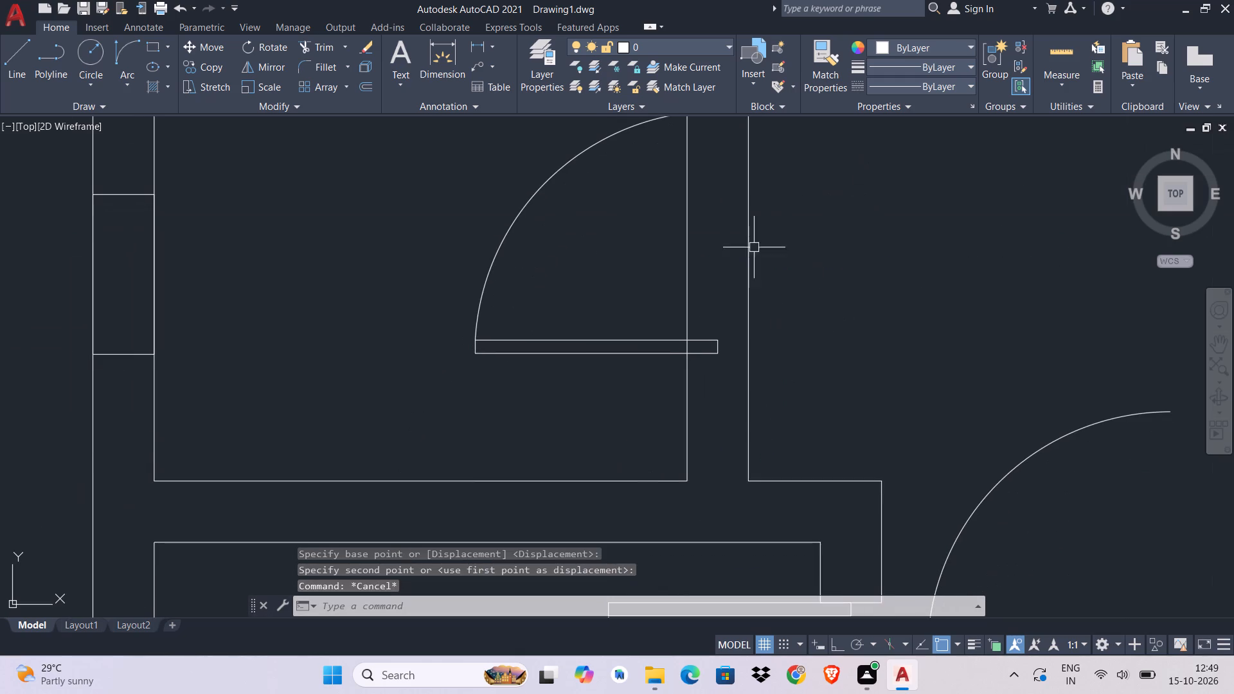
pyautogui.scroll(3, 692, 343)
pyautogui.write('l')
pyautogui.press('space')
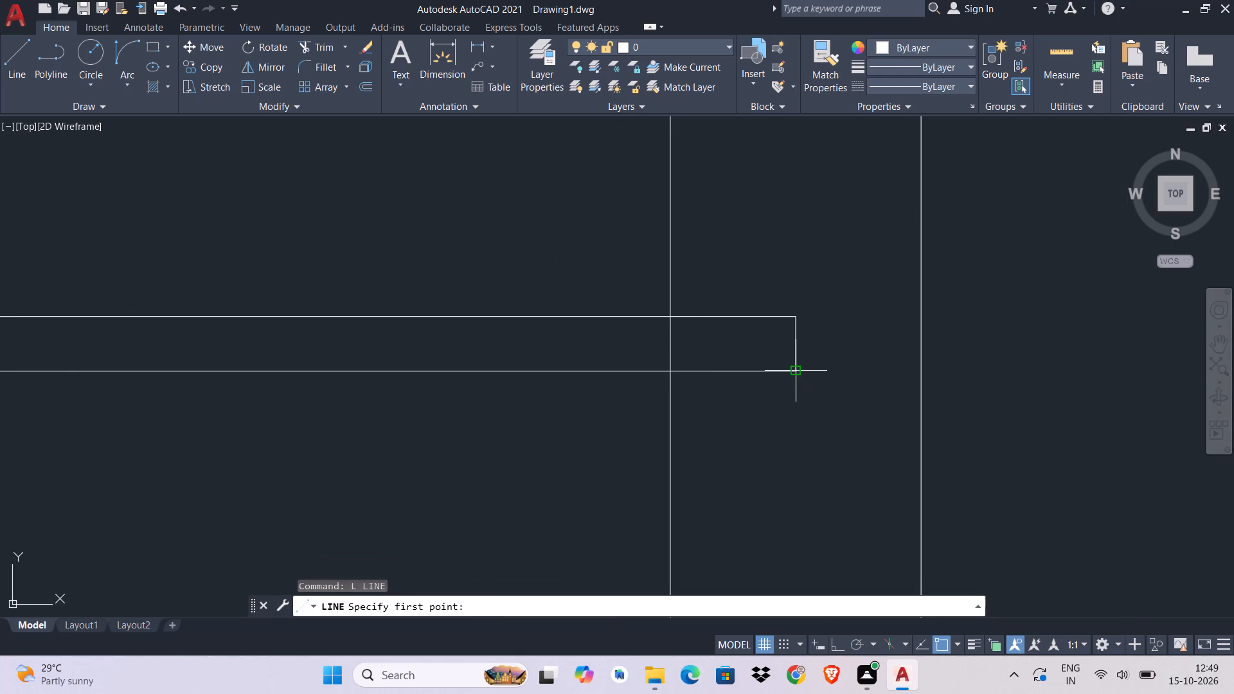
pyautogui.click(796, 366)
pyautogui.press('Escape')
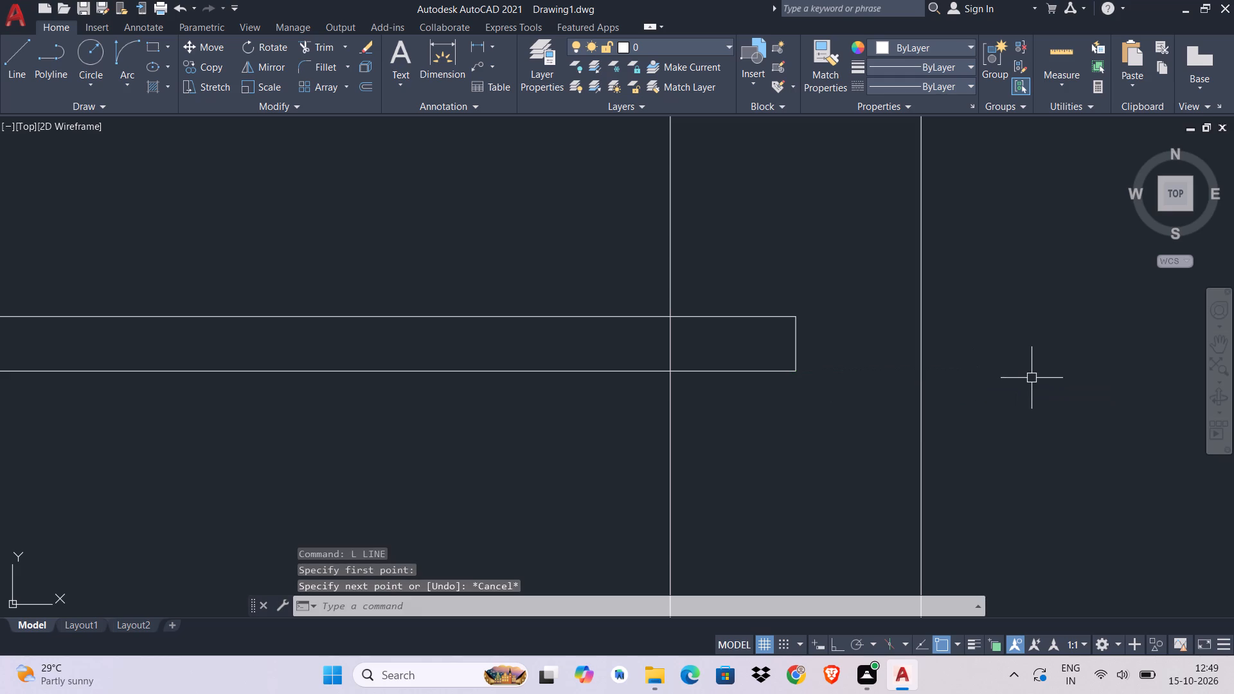
# Draw a horizontal line 0.23 long eastward from the lower hinge corner of the moved door leaf.
pyautogui.hotkey('ctrl', 'l')
pyautogui.press('l')
pyautogui.press('space')
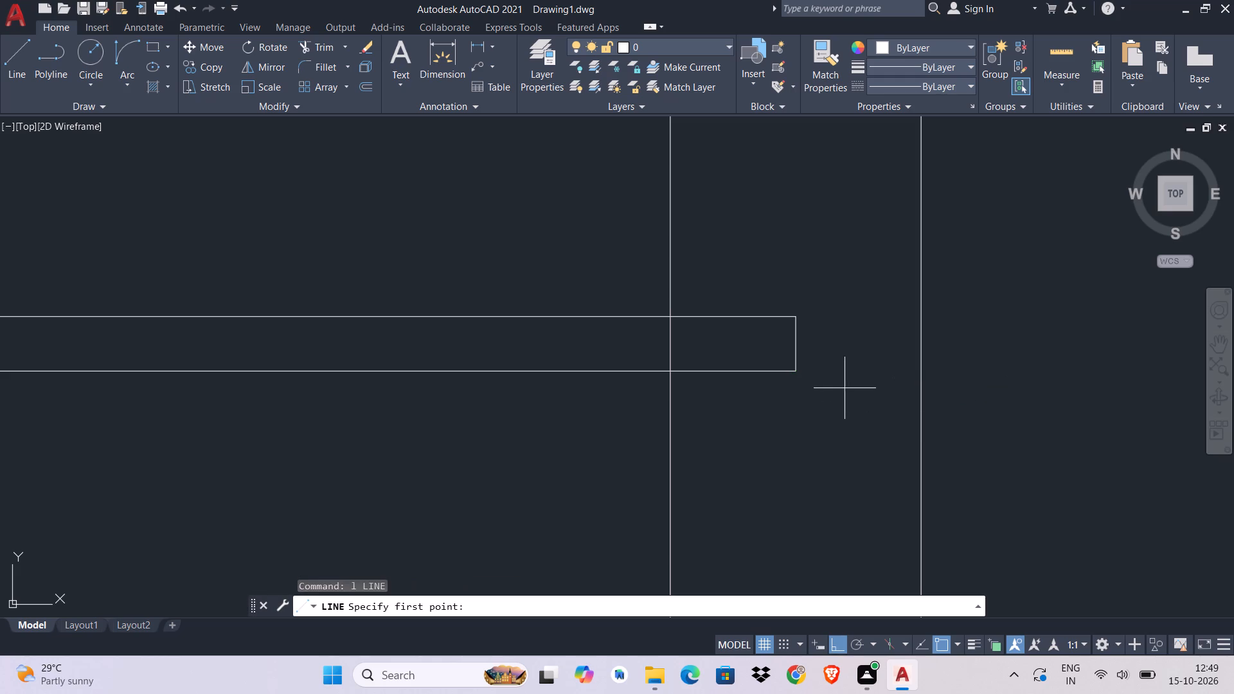
pyautogui.click(792, 372)
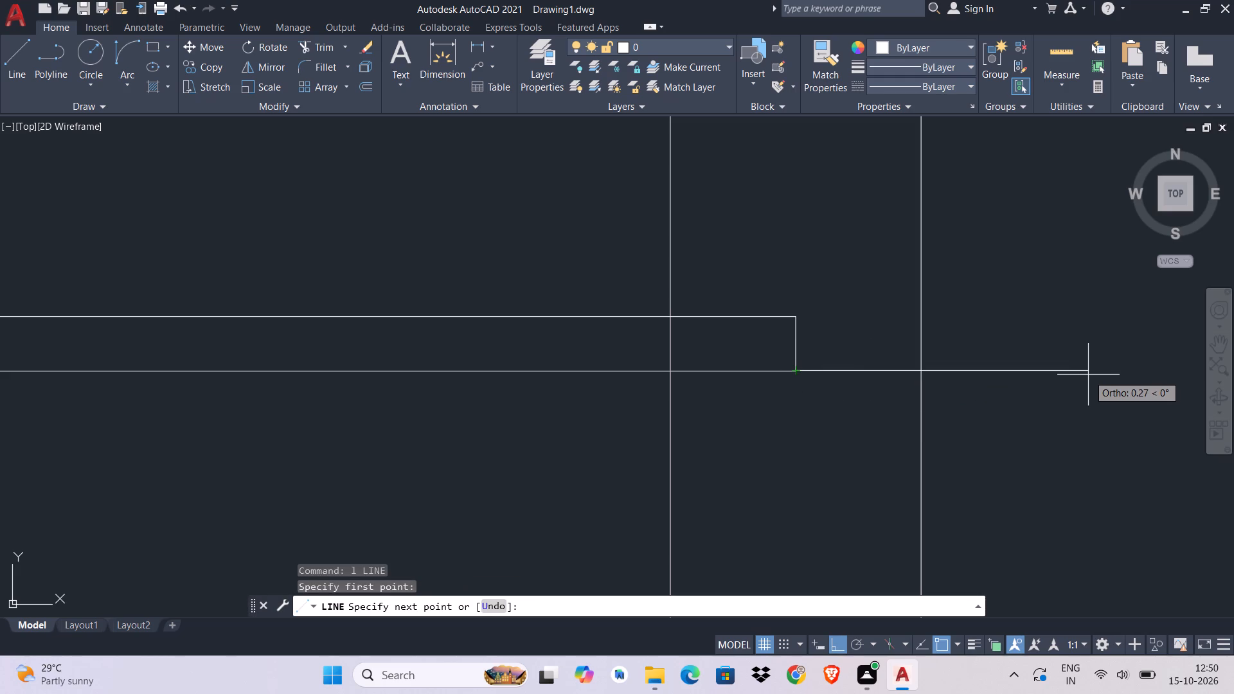
pyautogui.write('0.23')
pyautogui.press('Return')
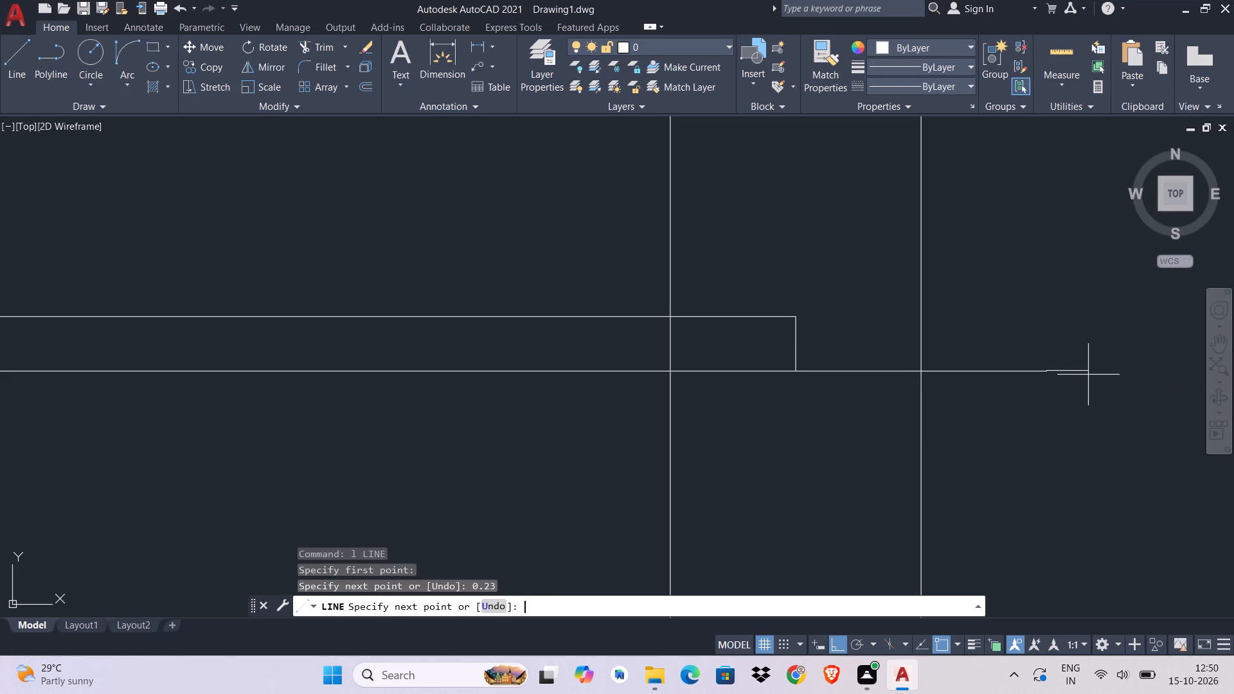
pyautogui.press('Escape')
# Move the 0.23 line by its east end onto the wall's east line so that it spans the wall thickness.
pyautogui.click(1072, 350)
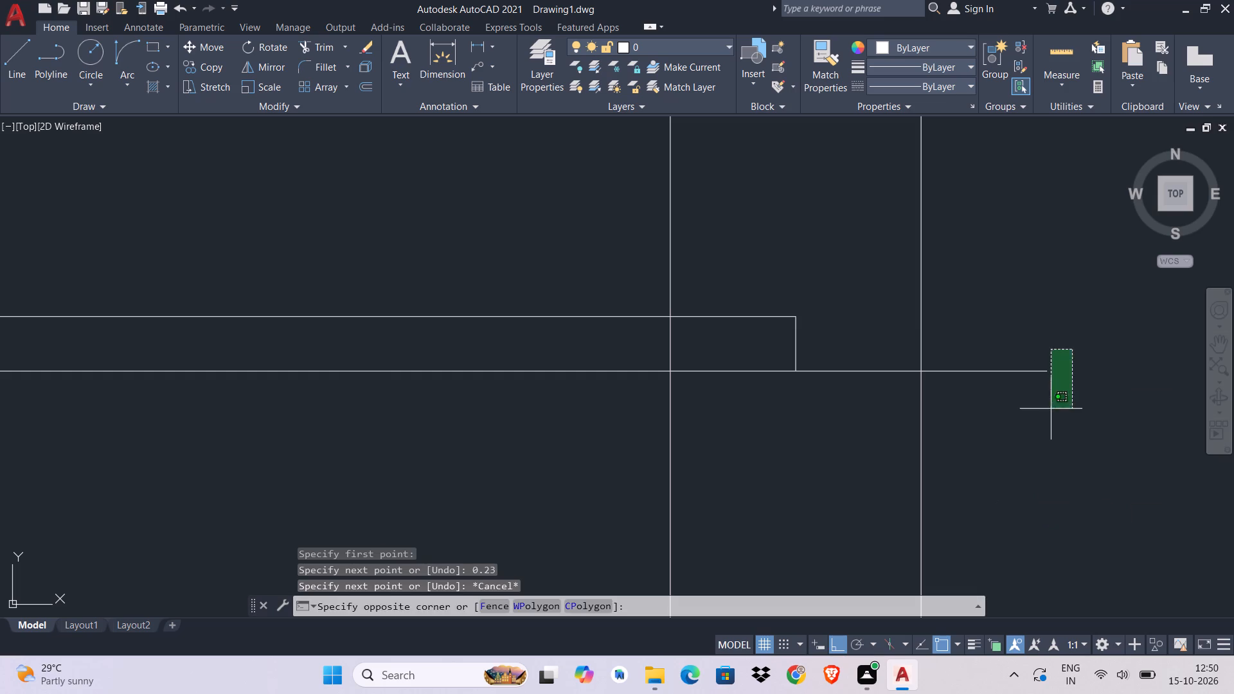
pyautogui.click(1051, 409)
pyautogui.click(1068, 326)
pyautogui.click(996, 451)
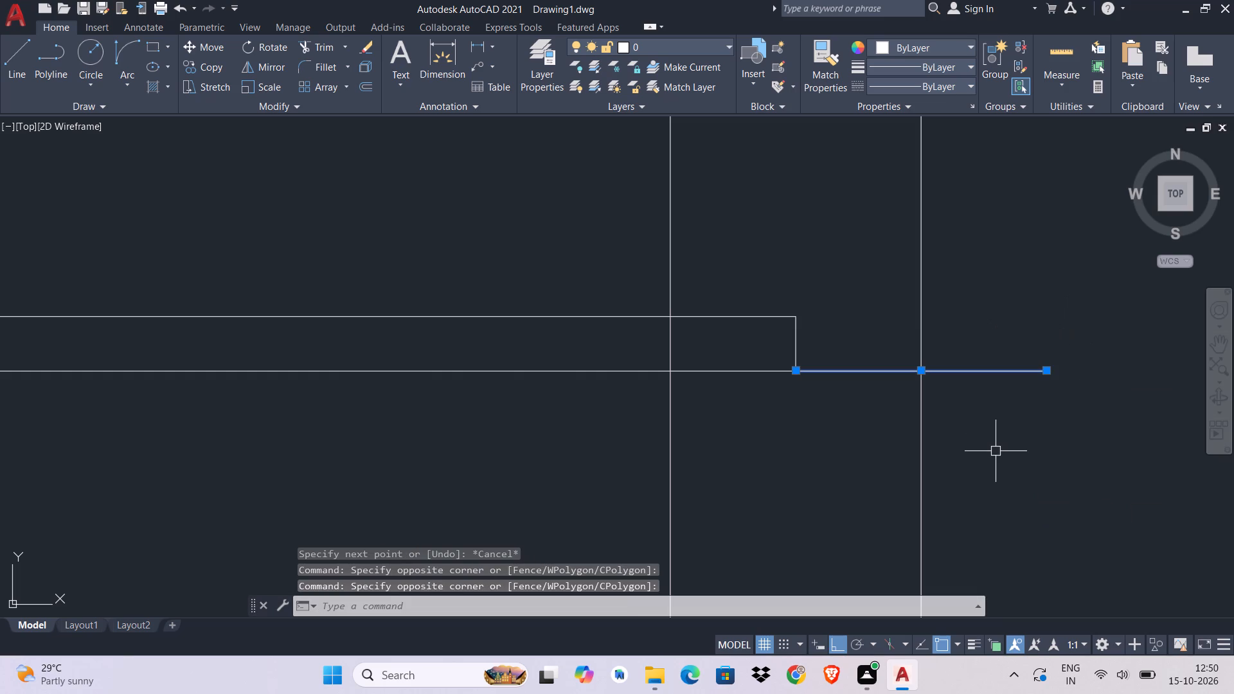
pyautogui.write('m')
pyautogui.press('space')
pyautogui.click(1050, 366)
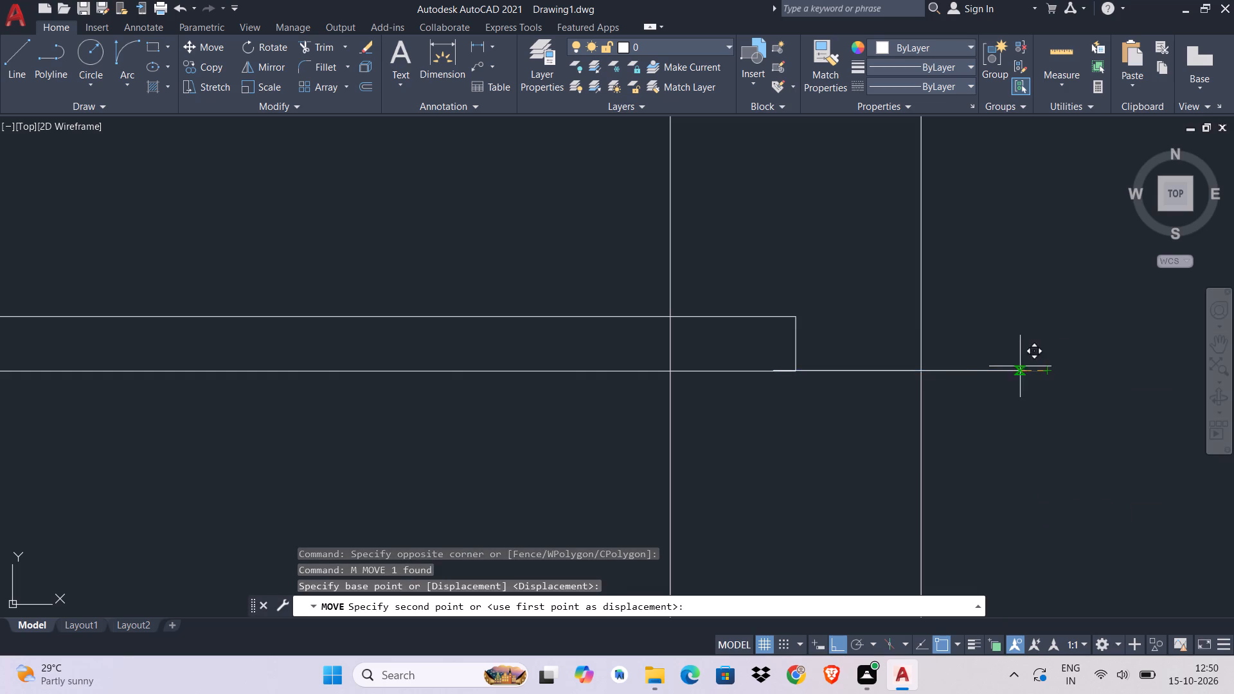
pyautogui.click(922, 369)
pyautogui.moveTo(967, 333); pyautogui.dragTo(974, 522, button='middle')
pyautogui.press('Escape')
pyautogui.scroll(-1, 978, 516)
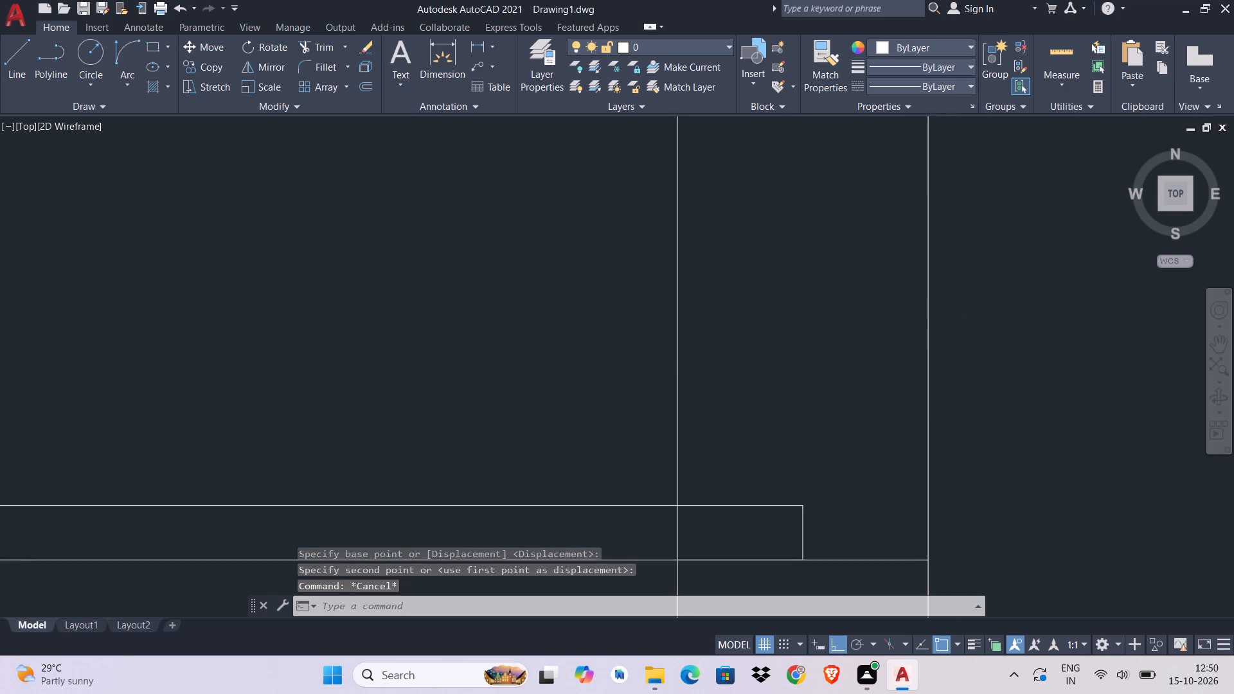
pyautogui.scroll(-2, 979, 514)
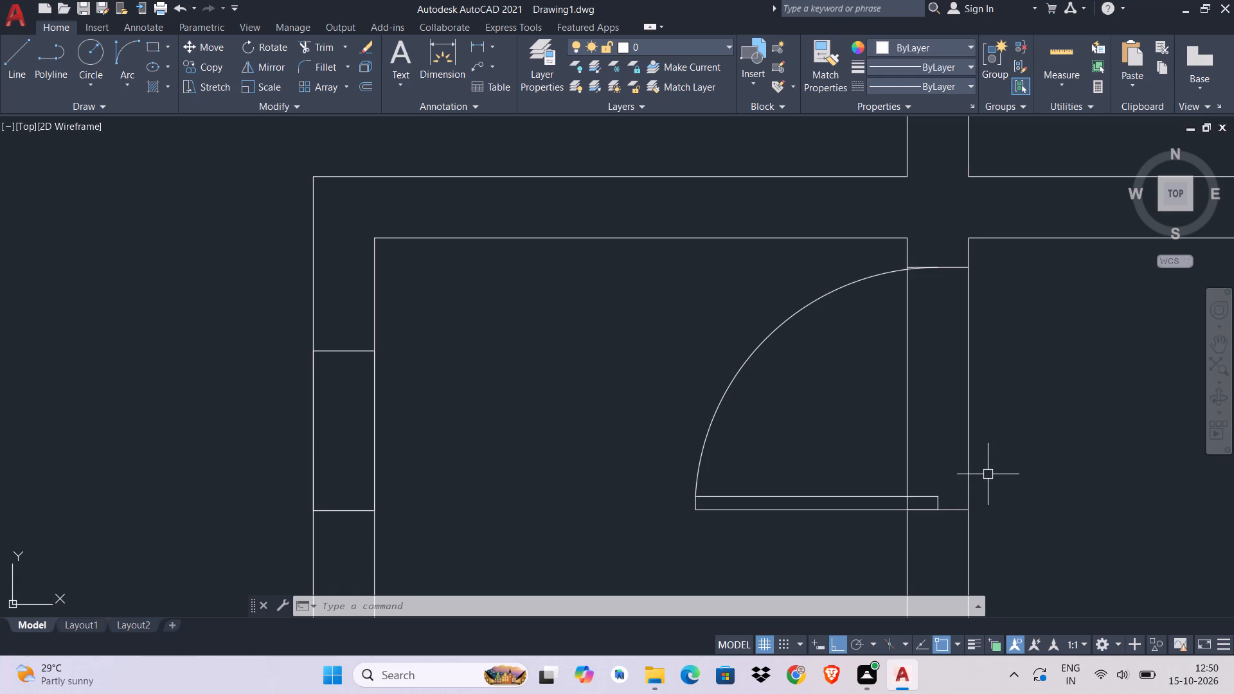
# Offset the short line at the top of the small upper room's door opening southward by 0.60.
pyautogui.press('Escape')
pyautogui.press('Escape')
pyautogui.write('o')
pyautogui.press('space')
pyautogui.write('0.')
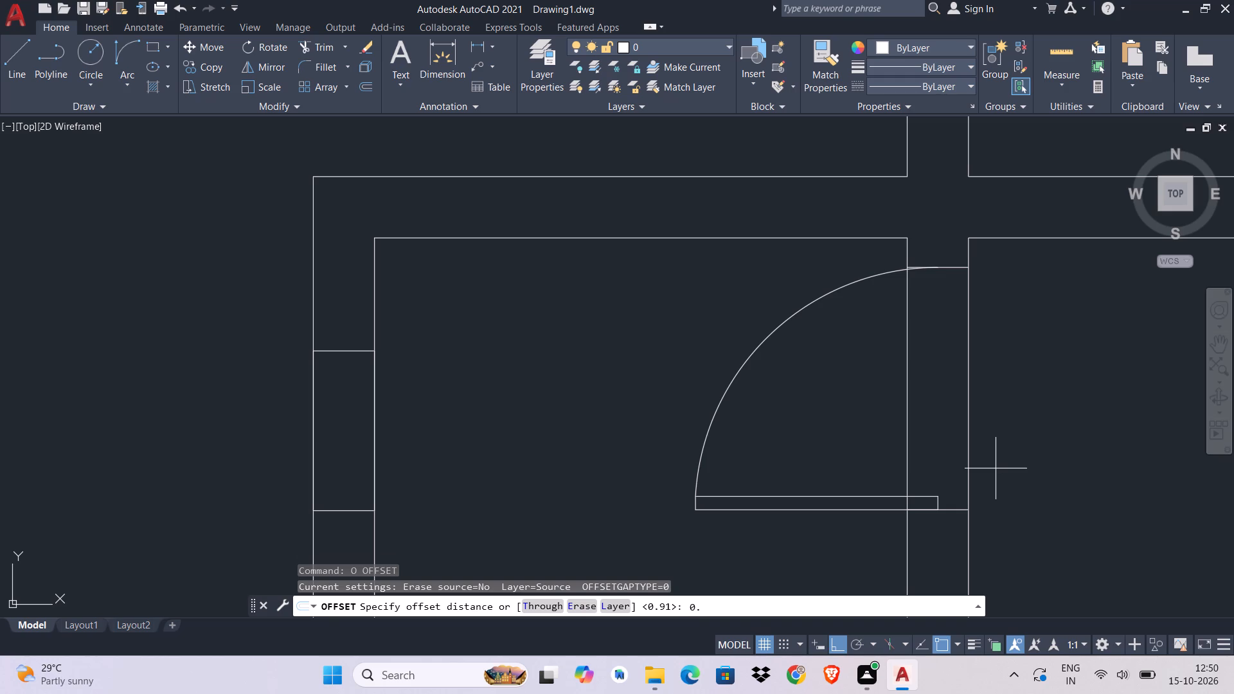
pyautogui.write('60')
pyautogui.press('Return')
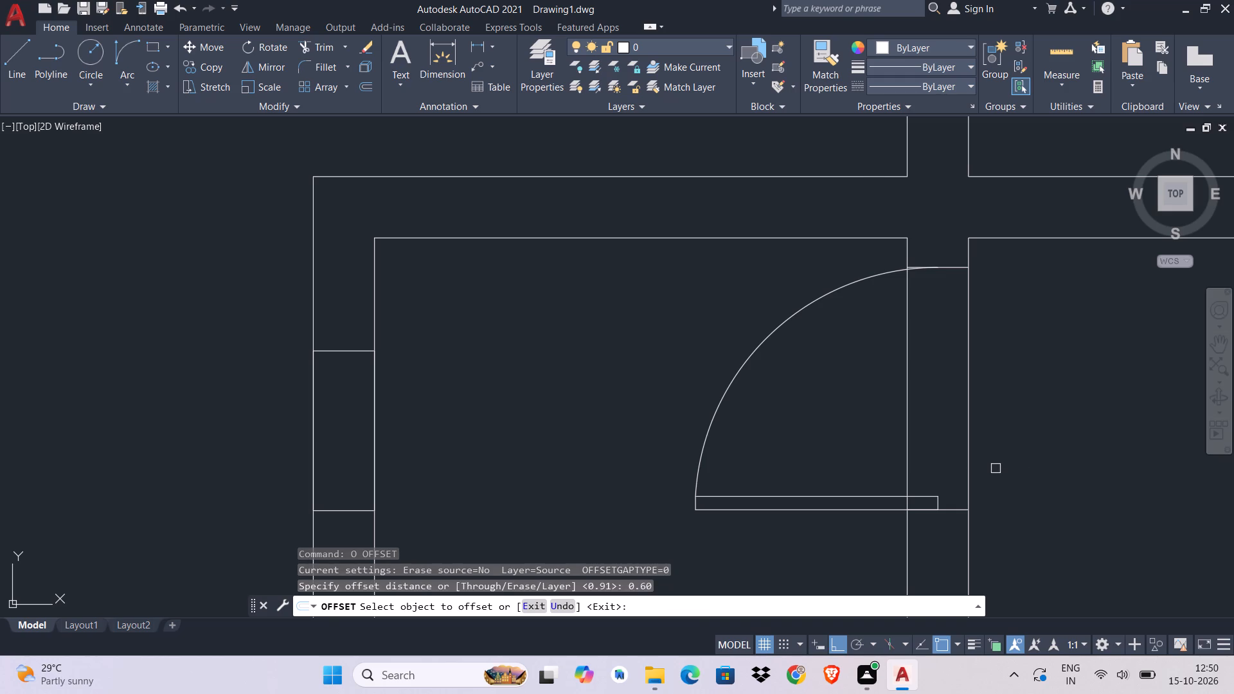
pyautogui.scroll(2, 967, 304)
pyautogui.click(949, 199)
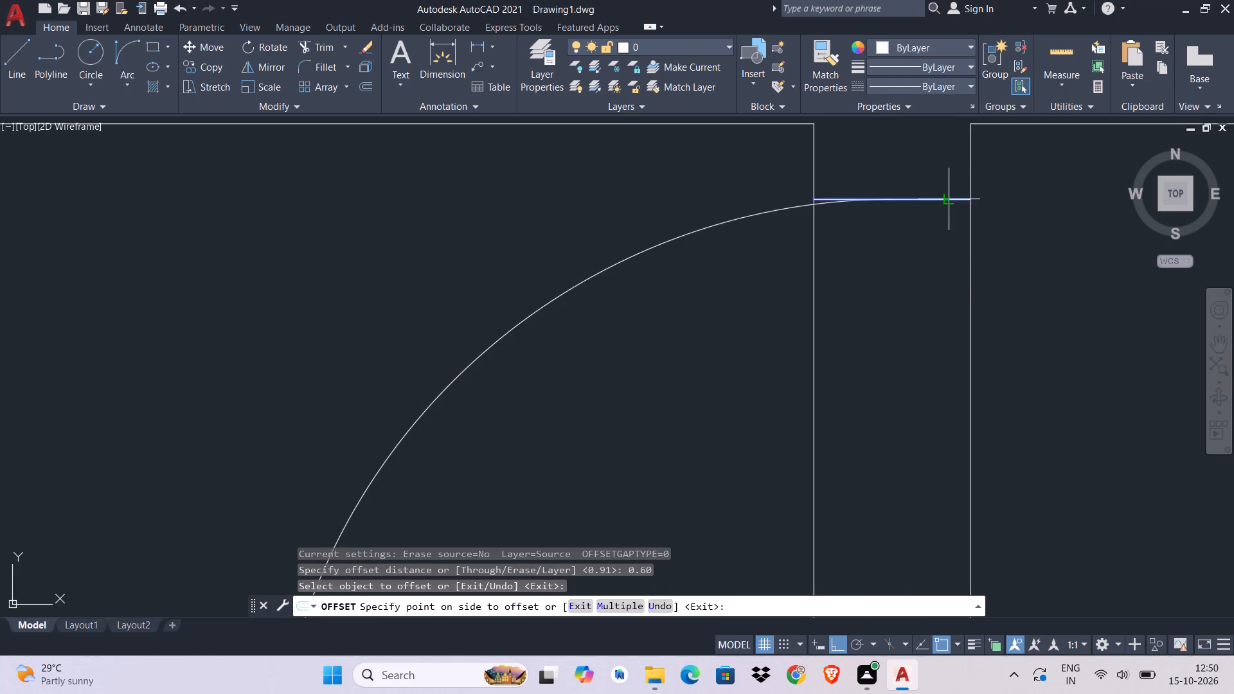
pyautogui.scroll(1, 947, 334)
pyautogui.scroll(-2, 947, 337)
pyautogui.moveTo(947, 338); pyautogui.dragTo(877, 123, button='middle')
pyautogui.click(893, 289)
pyautogui.moveTo(895, 313); pyautogui.dragTo(923, 372, button='middle')
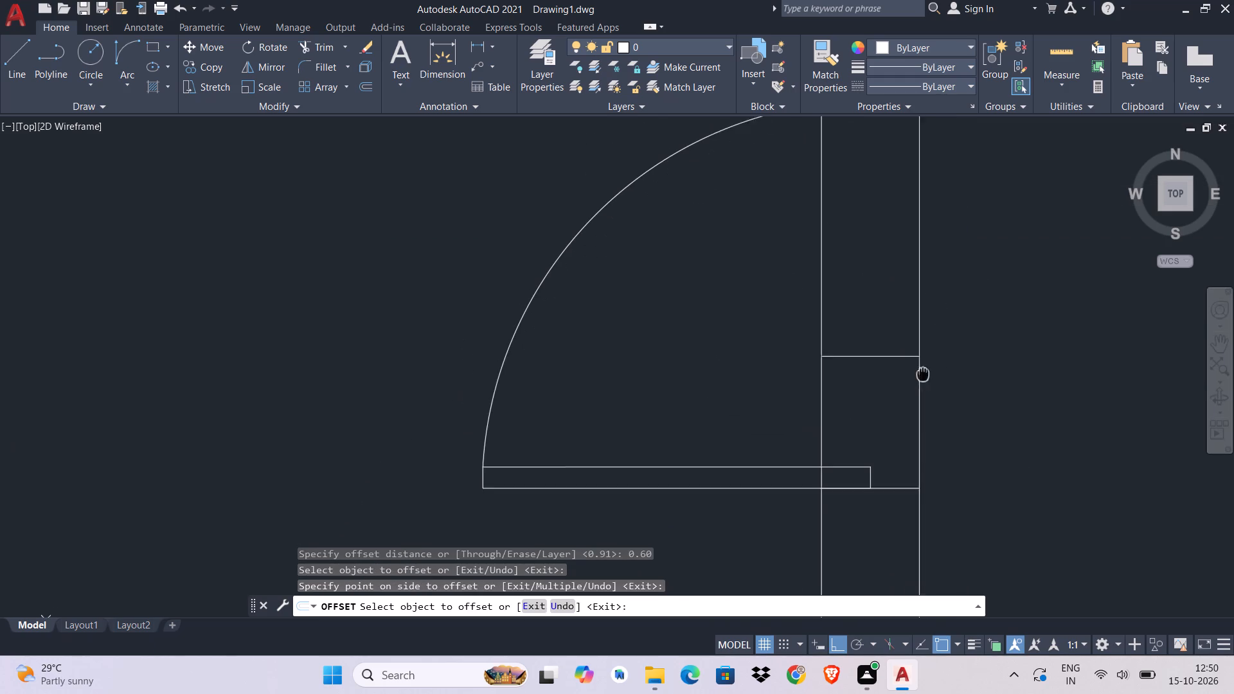
pyautogui.moveTo(923, 372); pyautogui.dragTo(929, 361, button='middle')
pyautogui.click(1005, 481)
pyautogui.press('Escape')
pyautogui.press('Escape')
pyautogui.press('Escape')
pyautogui.moveTo(911, 419); pyautogui.dragTo(909, 427, button='middle')
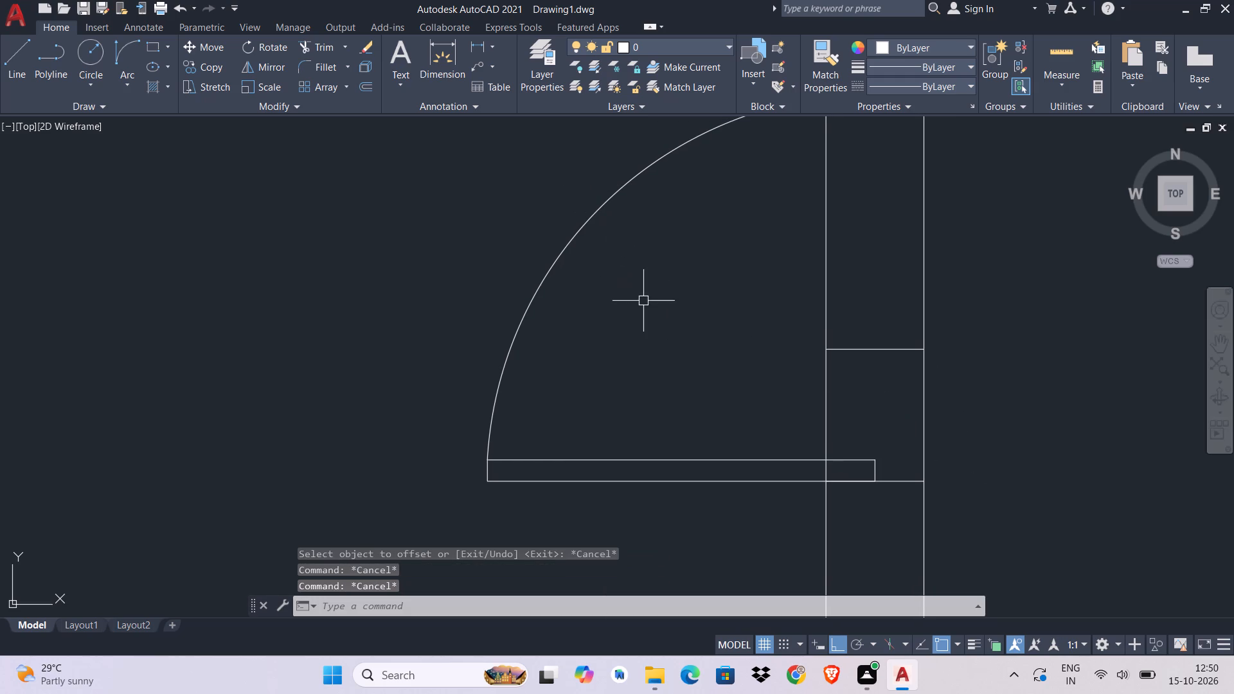
pyautogui.press('Escape')
pyautogui.scroll(-1, 665, 270)
pyautogui.middleClick(665, 270)
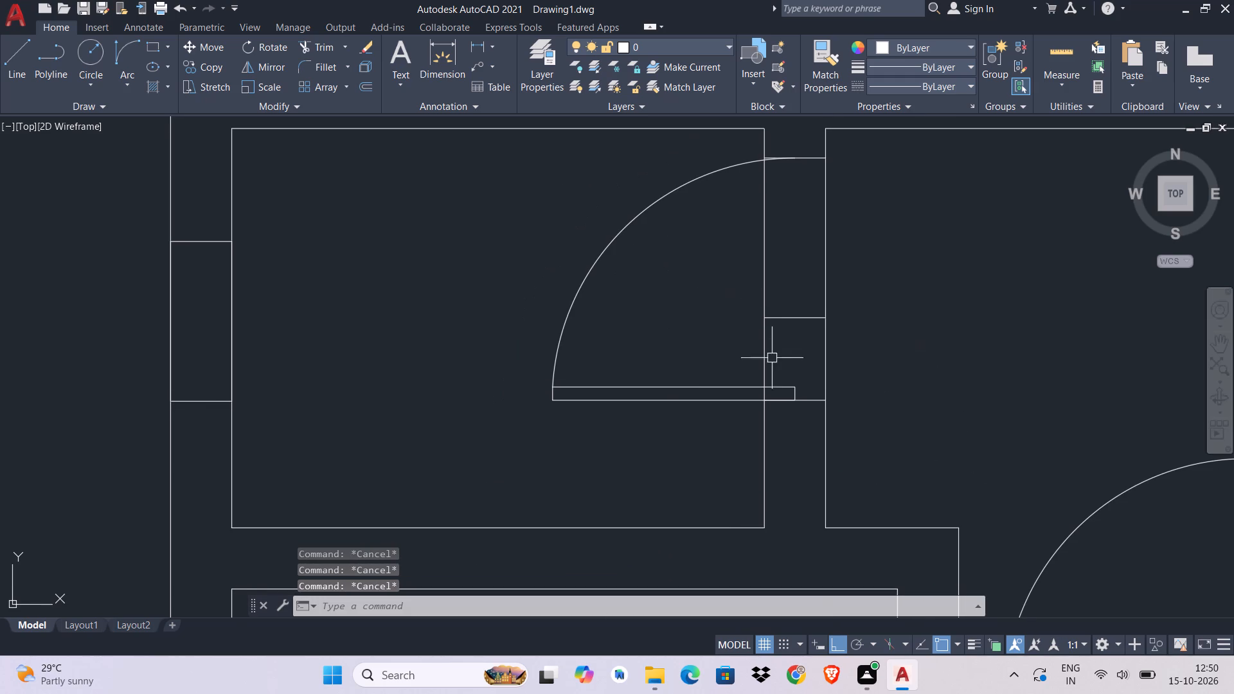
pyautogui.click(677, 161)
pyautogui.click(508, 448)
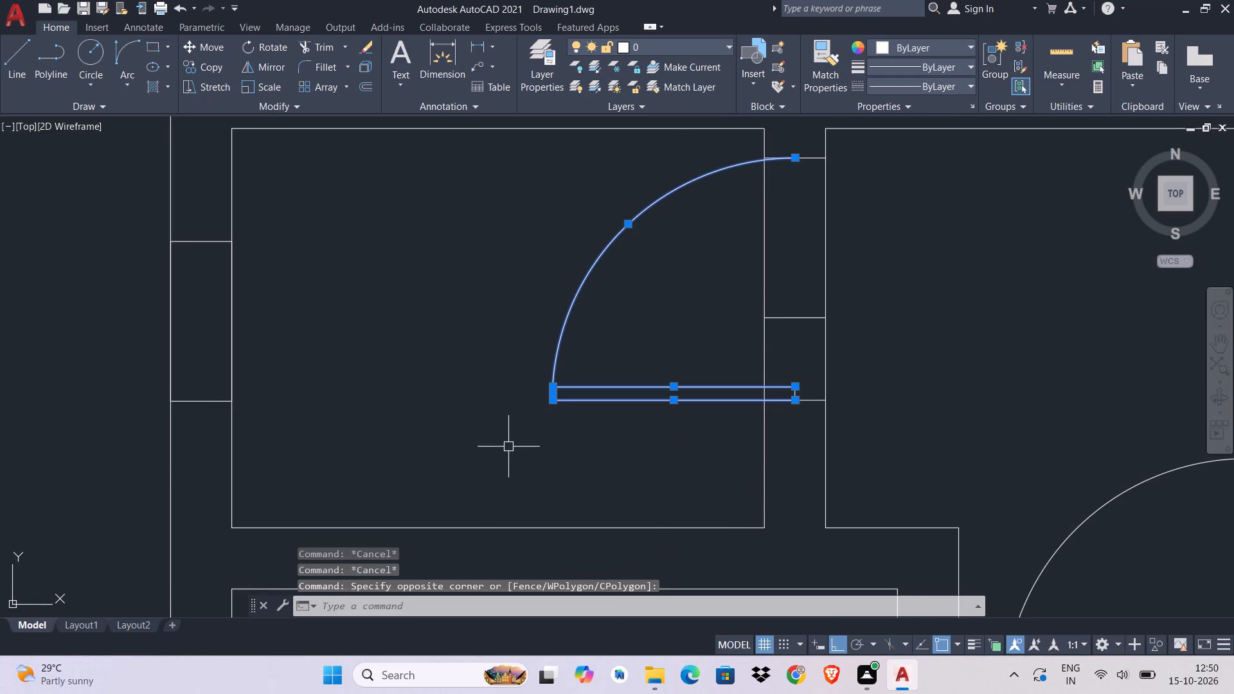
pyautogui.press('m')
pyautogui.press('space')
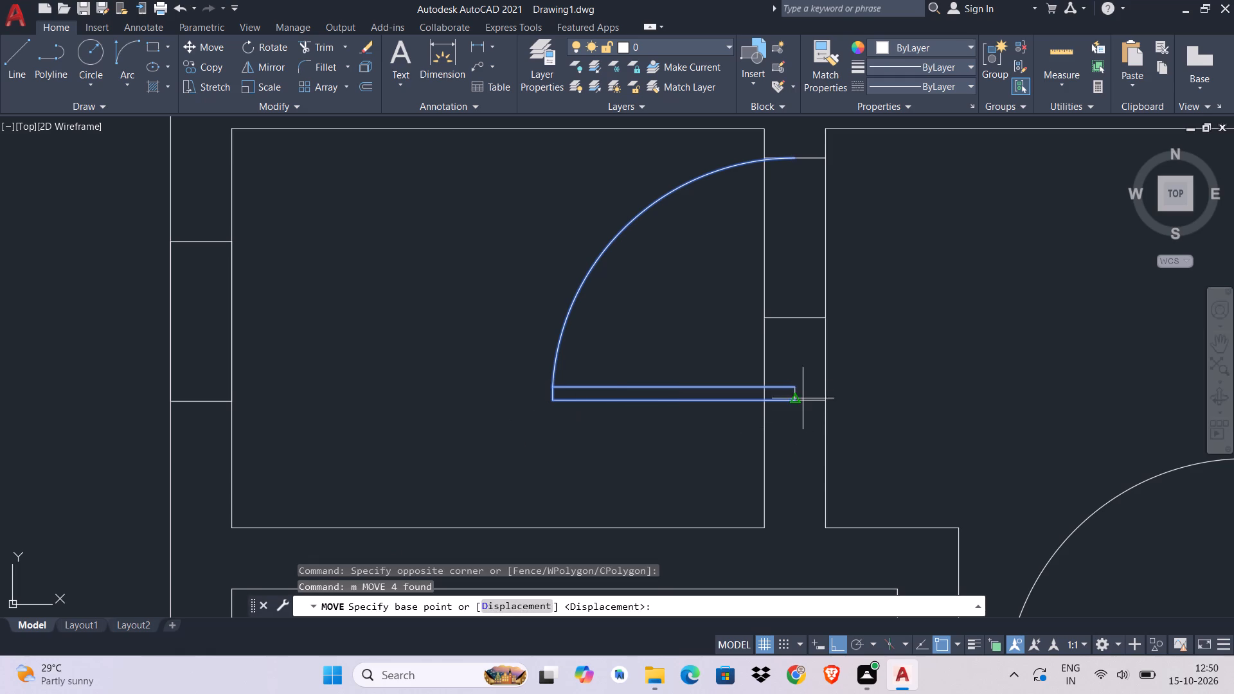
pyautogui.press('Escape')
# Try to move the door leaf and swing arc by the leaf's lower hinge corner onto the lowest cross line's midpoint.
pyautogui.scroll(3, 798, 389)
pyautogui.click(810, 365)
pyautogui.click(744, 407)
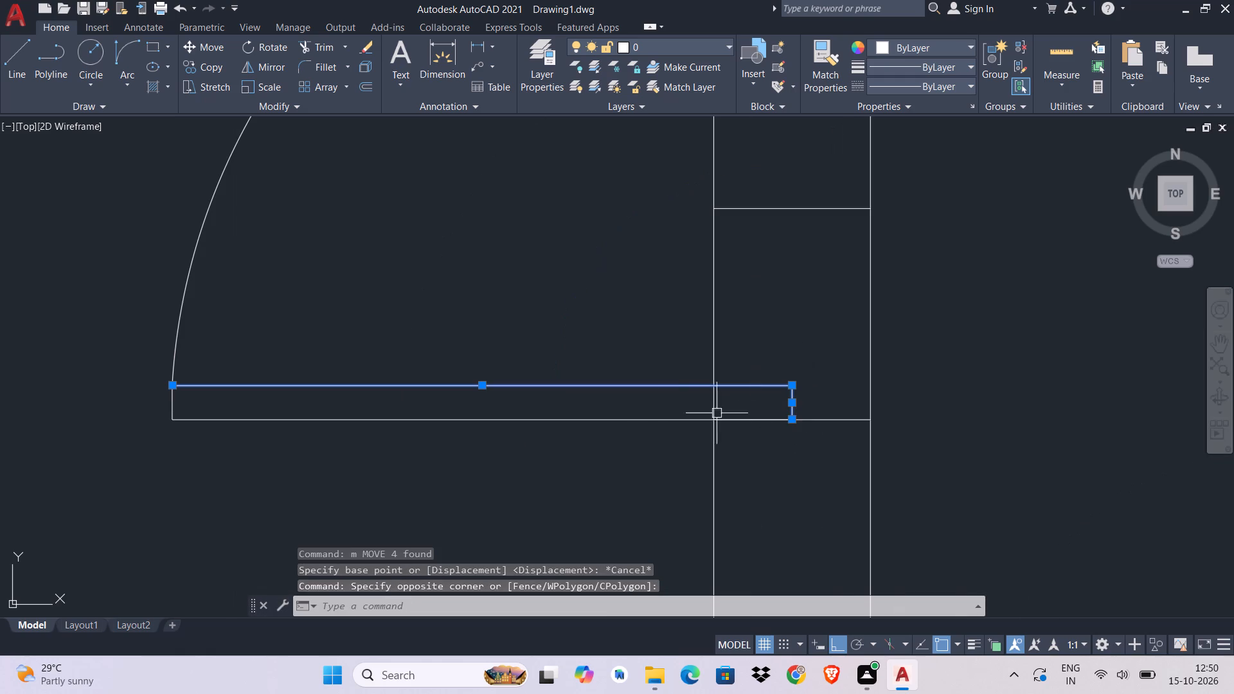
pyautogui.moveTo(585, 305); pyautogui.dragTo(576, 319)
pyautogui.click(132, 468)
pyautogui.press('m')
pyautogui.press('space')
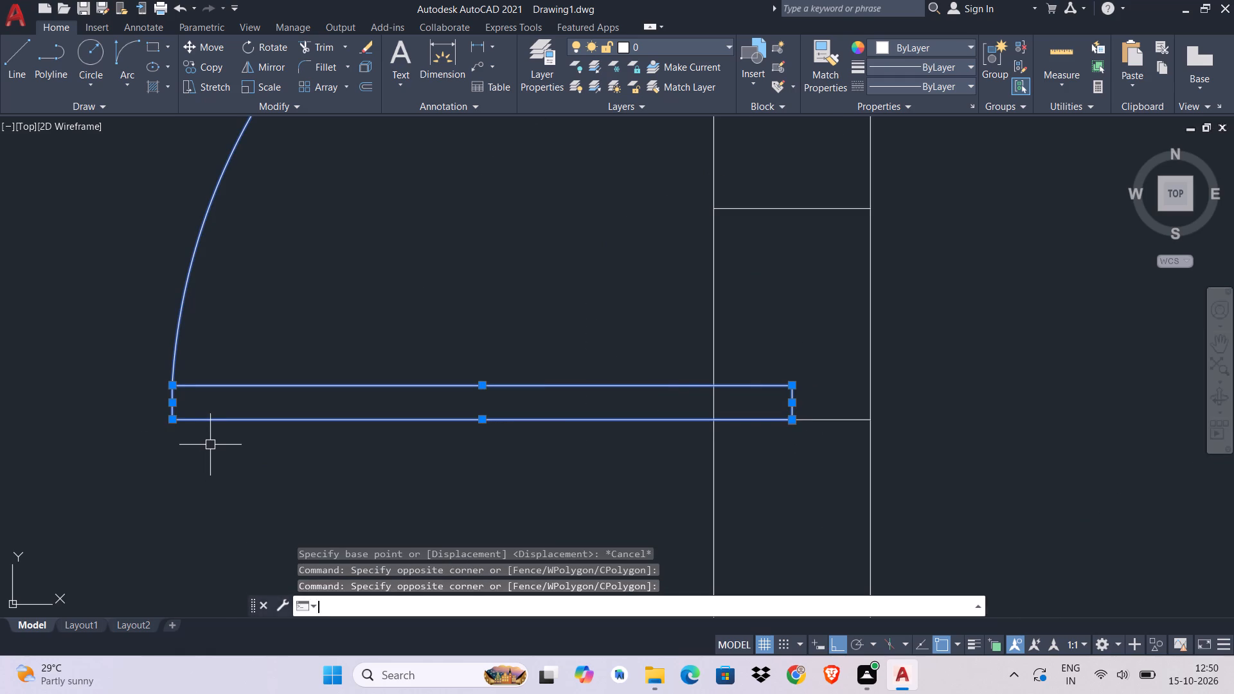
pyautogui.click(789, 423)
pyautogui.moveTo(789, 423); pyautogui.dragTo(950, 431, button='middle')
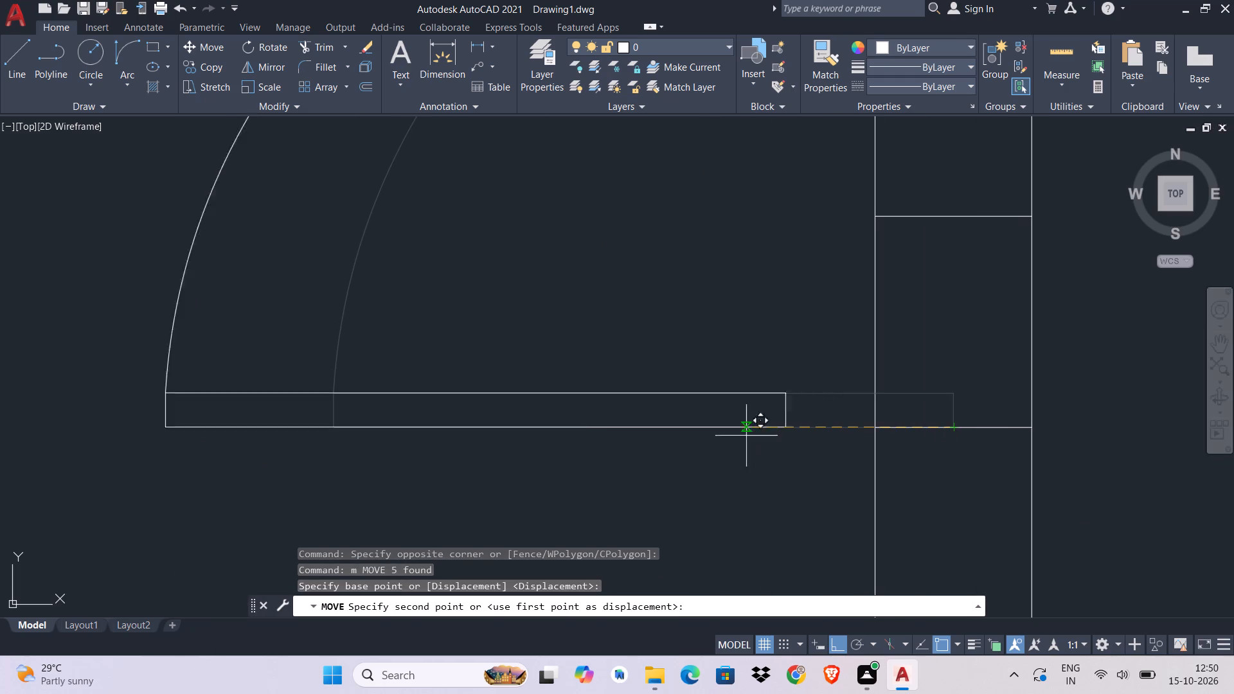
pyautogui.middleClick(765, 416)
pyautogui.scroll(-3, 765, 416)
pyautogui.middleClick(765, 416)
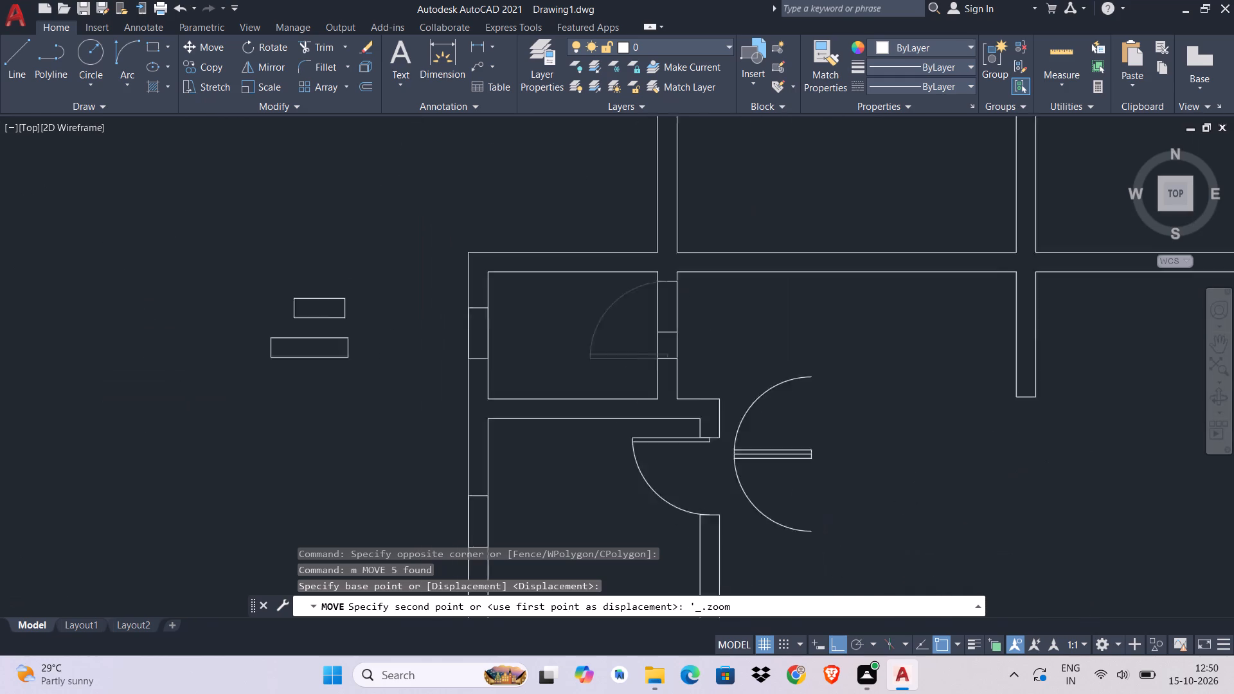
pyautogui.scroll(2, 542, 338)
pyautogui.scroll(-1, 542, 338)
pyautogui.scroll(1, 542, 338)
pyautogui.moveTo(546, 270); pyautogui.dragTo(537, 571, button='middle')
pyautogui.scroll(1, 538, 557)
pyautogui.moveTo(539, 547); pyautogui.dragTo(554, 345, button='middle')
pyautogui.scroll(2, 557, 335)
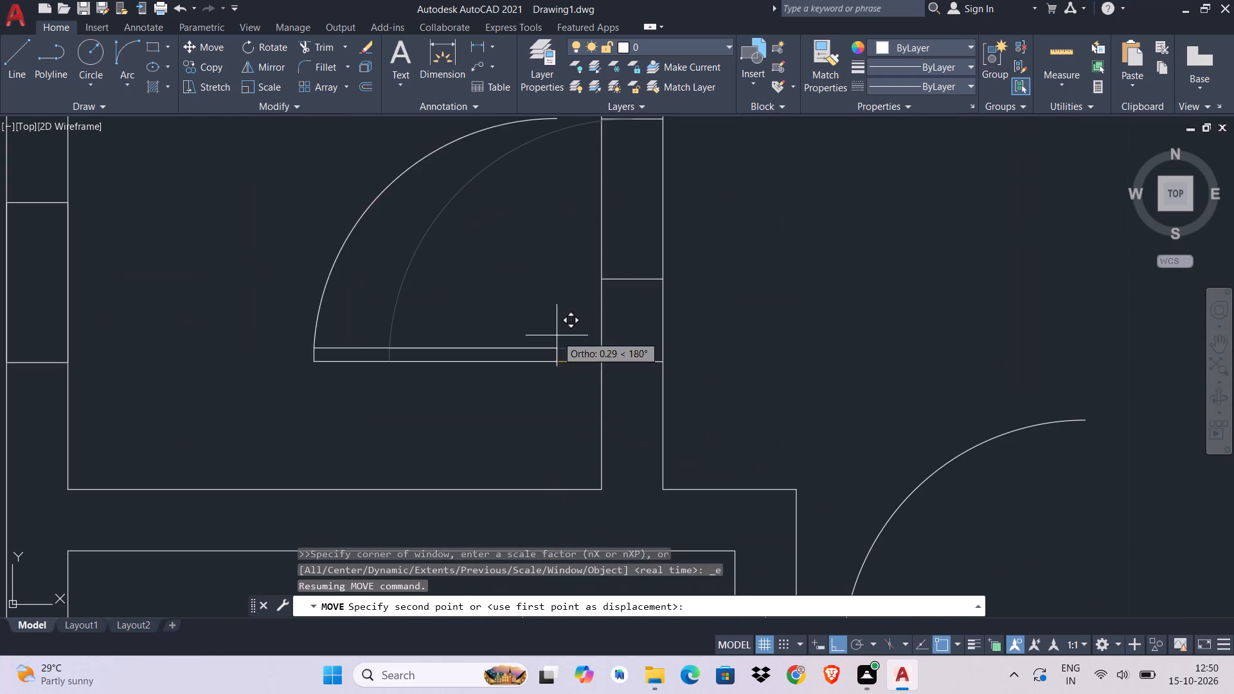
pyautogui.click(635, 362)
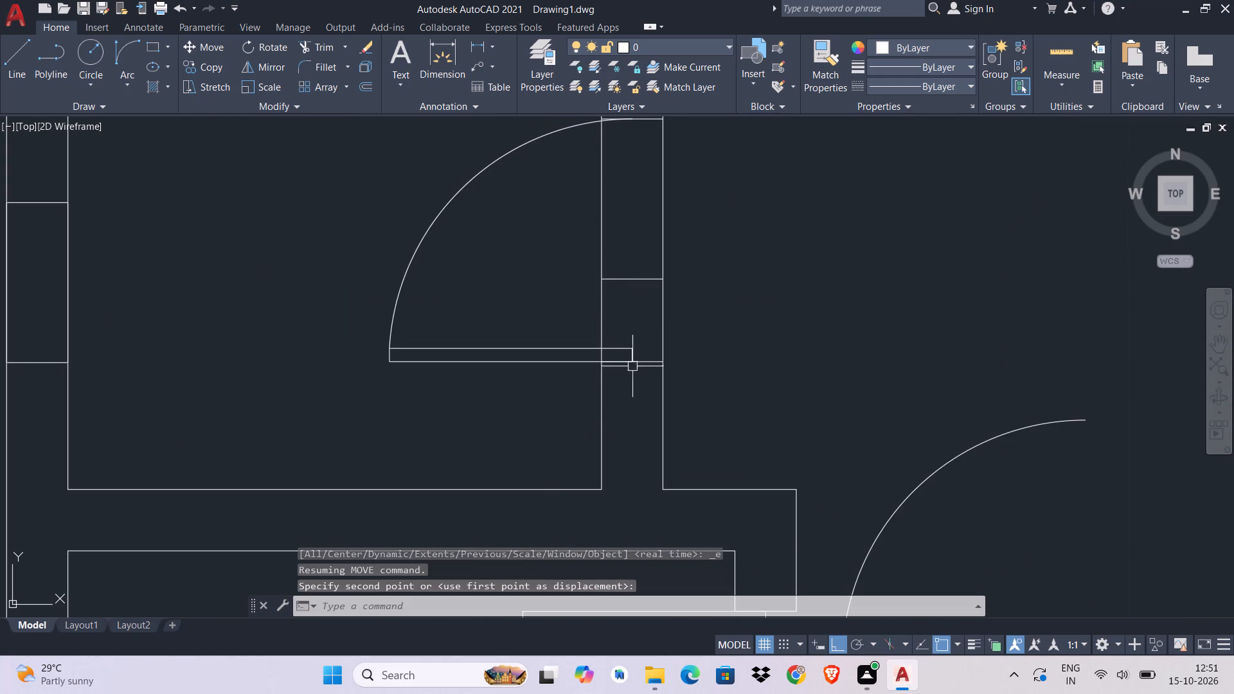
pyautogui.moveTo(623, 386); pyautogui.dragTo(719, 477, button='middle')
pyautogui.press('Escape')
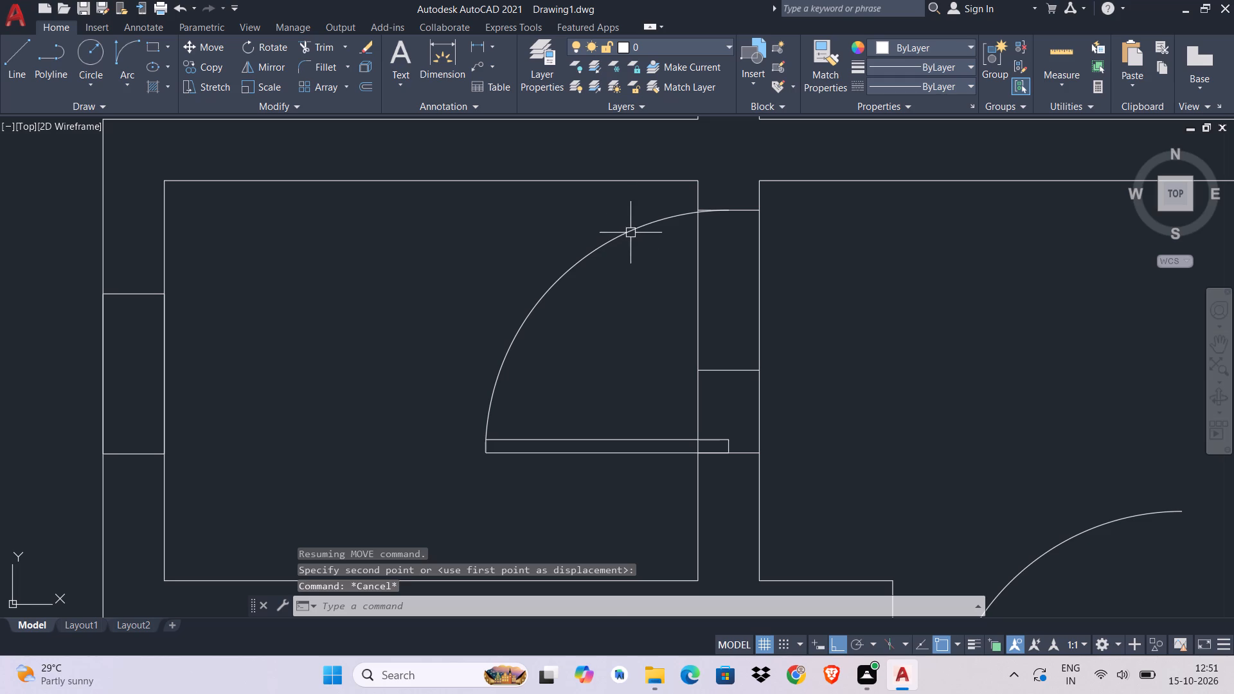
# Scale the whole door leaf and swing arc down about the arc's upper end so the leaf's bottom nearly meets the offset line.
pyautogui.click(642, 207)
pyautogui.click(342, 508)
pyautogui.scroll(5, 775, 439)
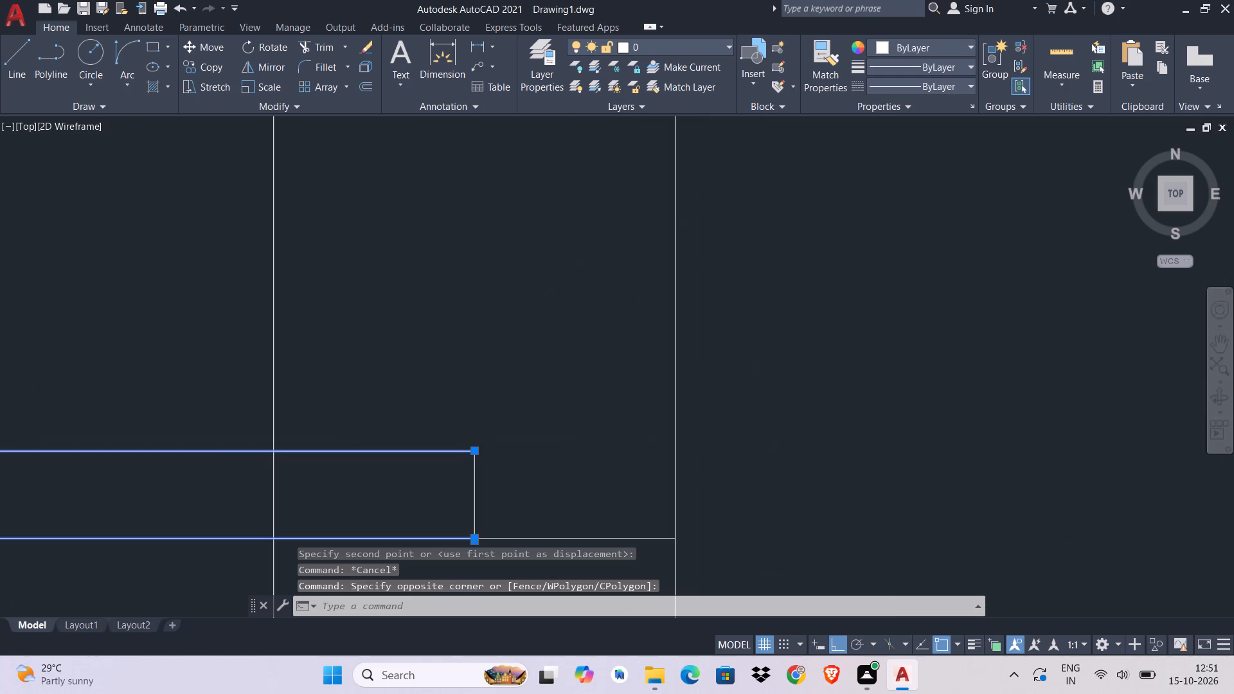
pyautogui.click(507, 420)
pyautogui.click(352, 495)
pyautogui.write('sc')
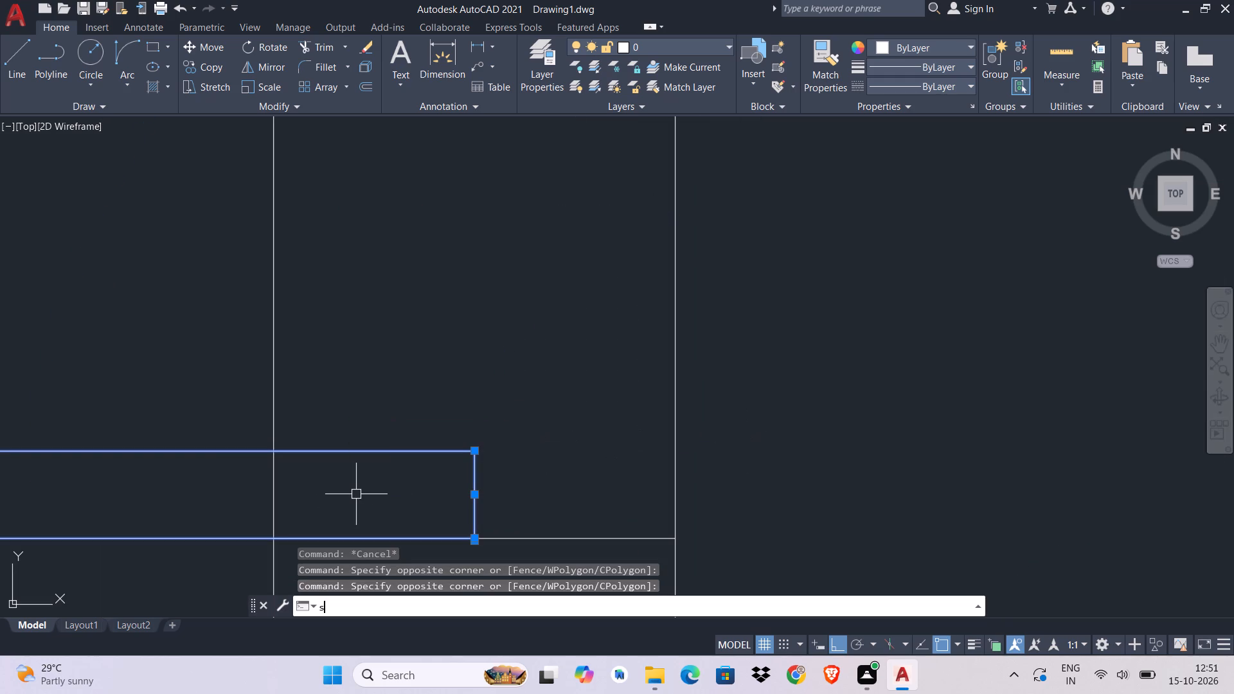
pyautogui.press('space')
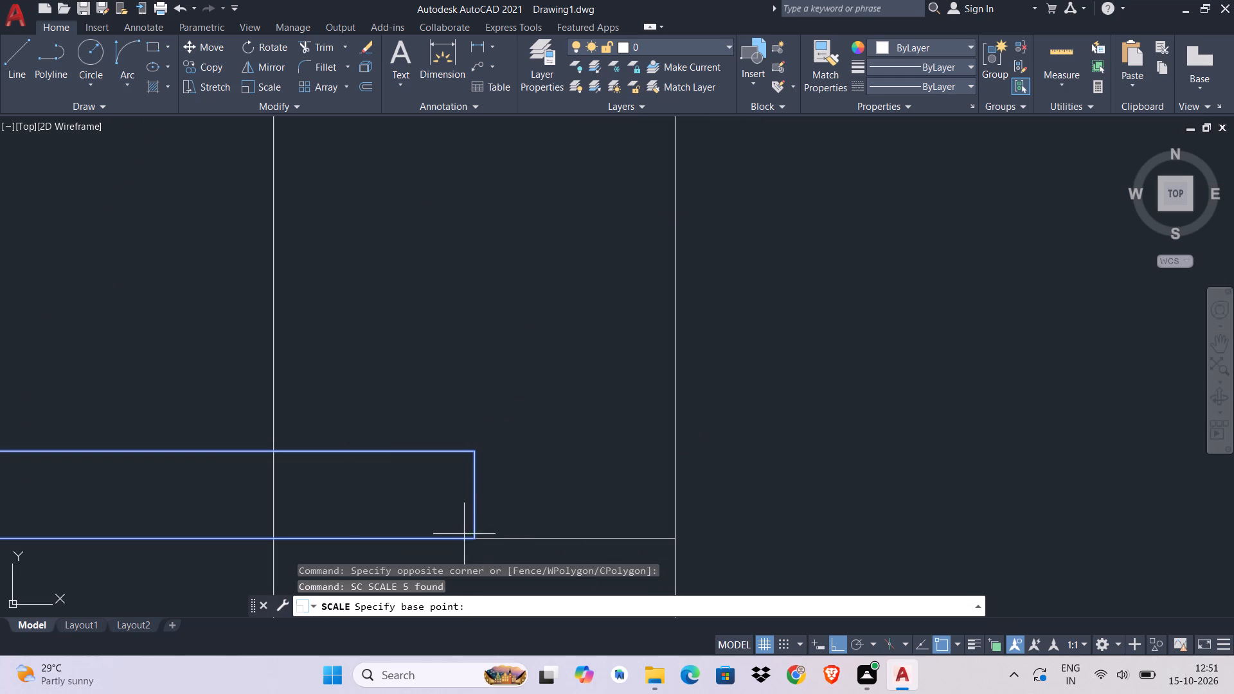
pyautogui.scroll(-1, 470, 540)
pyautogui.scroll(1, 470, 540)
pyautogui.scroll(-4, 470, 540)
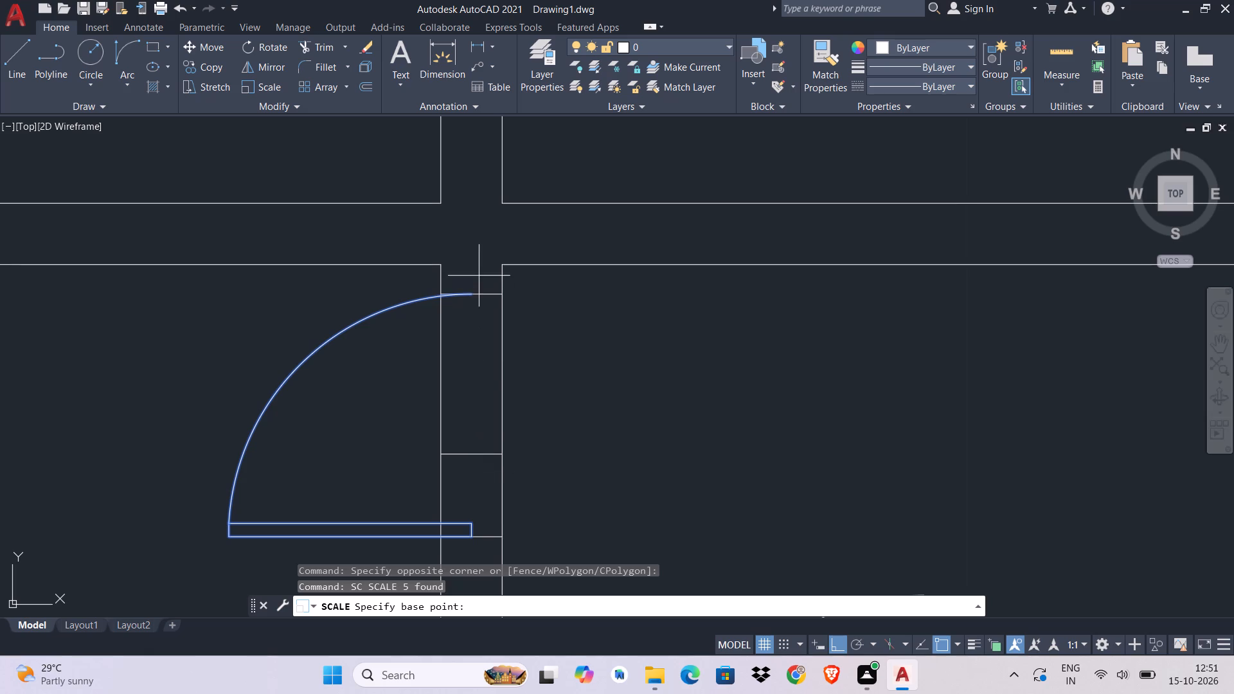
pyautogui.click(474, 294)
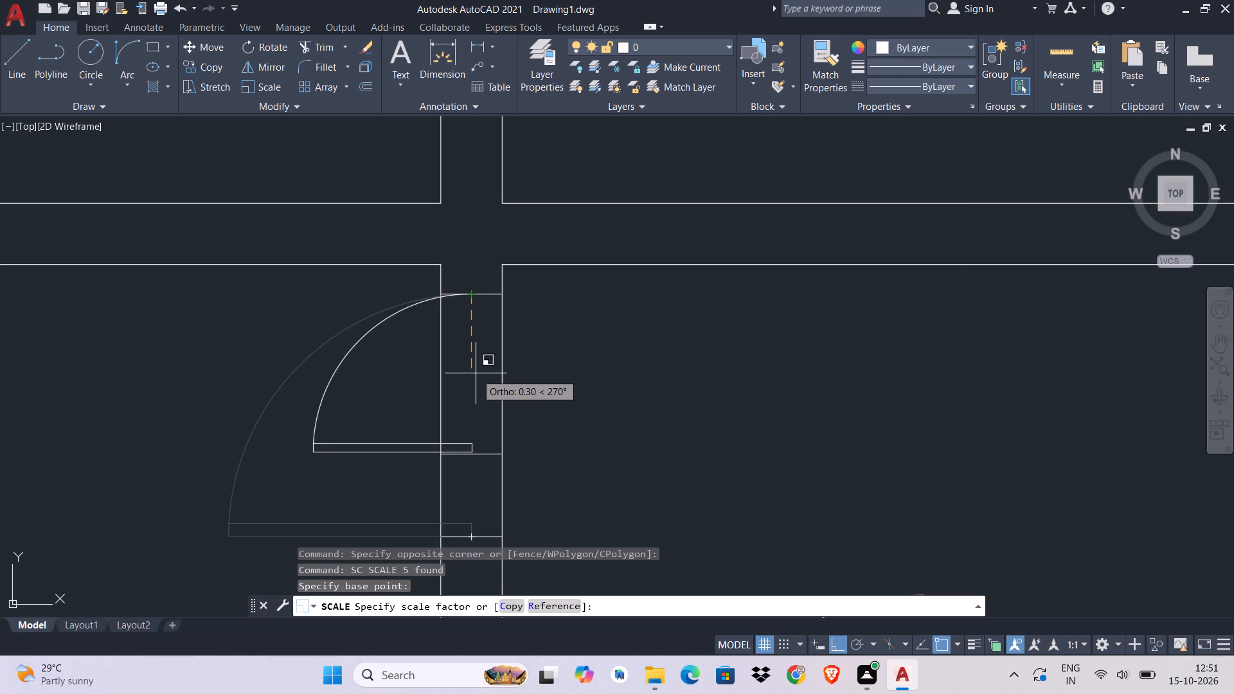
pyautogui.moveTo(476, 373); pyautogui.dragTo(504, 233, button='middle')
pyautogui.scroll(3, 504, 233)
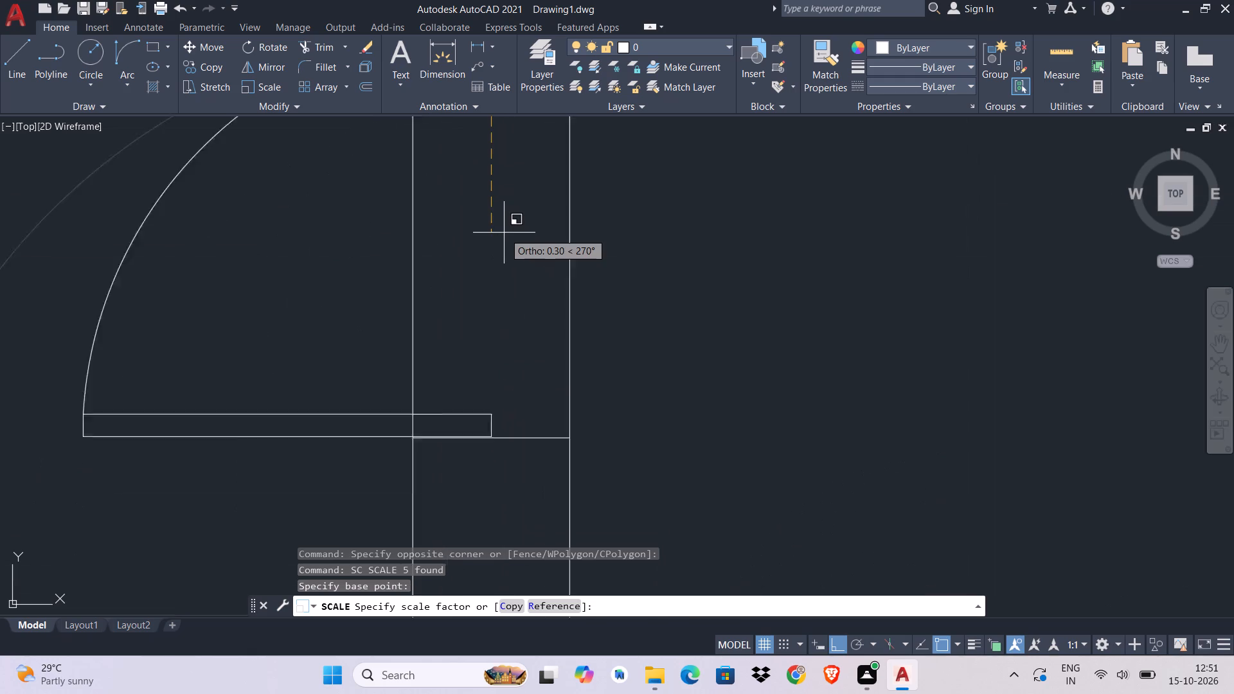
pyautogui.moveTo(504, 233); pyautogui.dragTo(584, 98, button='middle')
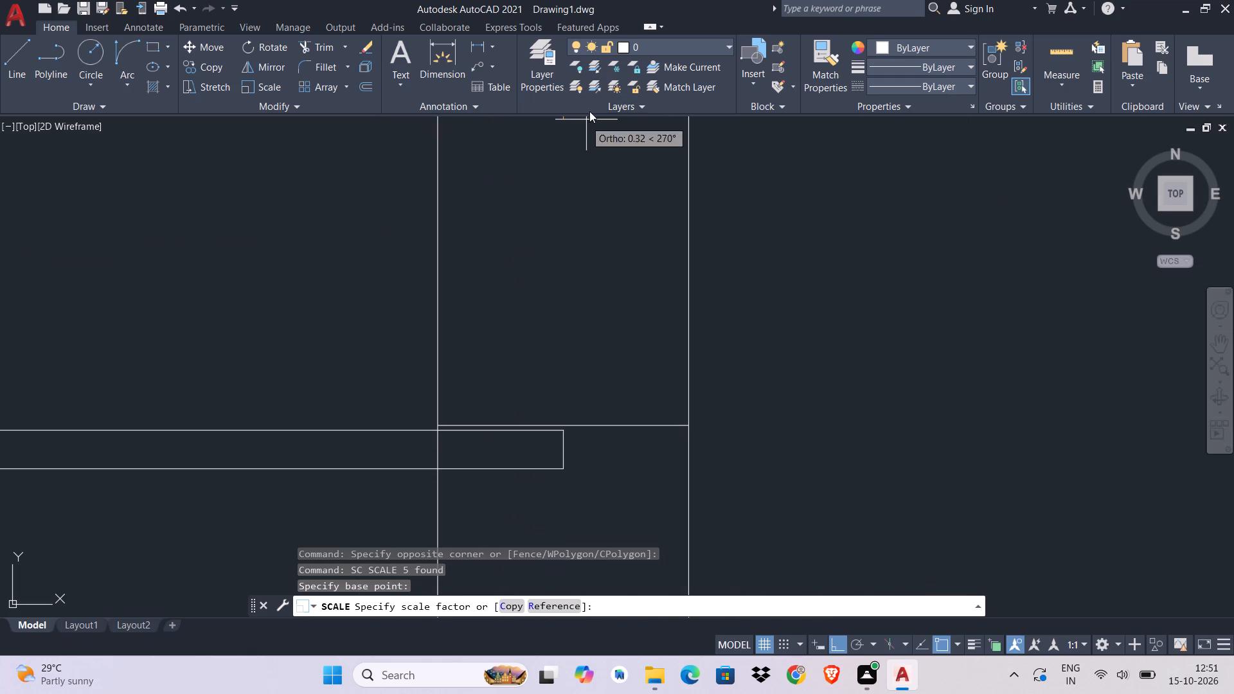
pyautogui.moveTo(544, 214); pyautogui.dragTo(535, 283, button='middle')
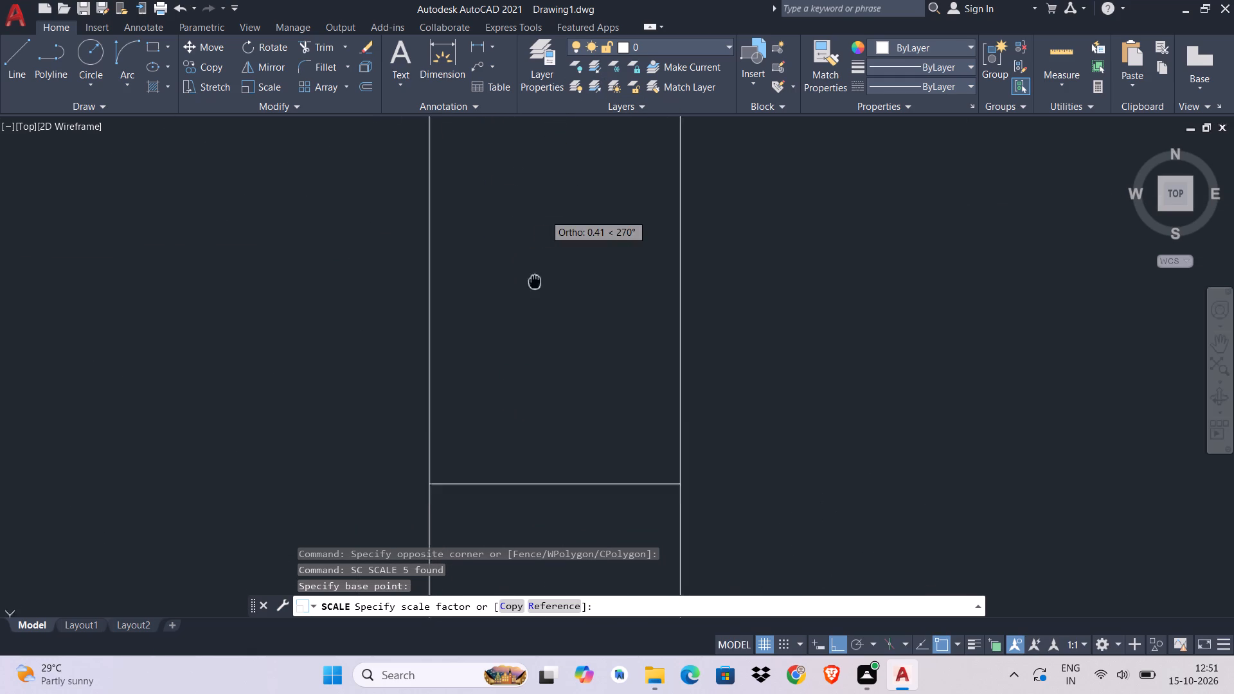
pyautogui.moveTo(535, 283); pyautogui.dragTo(537, 294, button='middle')
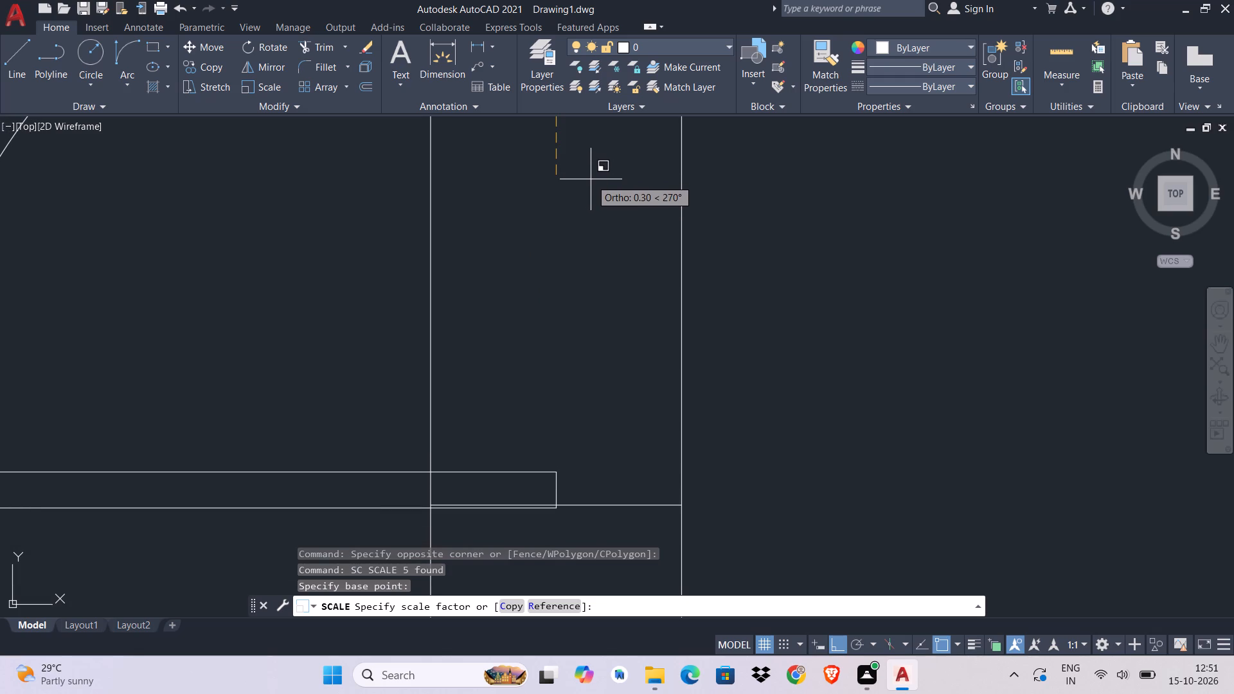
pyautogui.click(591, 178)
# Erase the lowest short line across the wall, below the scaled door leaf.
pyautogui.scroll(1, 566, 253)
pyautogui.scroll(-1, 566, 253)
pyautogui.scroll(1, 566, 253)
pyautogui.scroll(-1, 566, 253)
pyautogui.moveTo(566, 253); pyautogui.dragTo(666, 215, button='middle')
pyautogui.scroll(-1, 670, 206)
pyautogui.scroll(-1, 681, 334)
pyautogui.moveTo(680, 349); pyautogui.dragTo(689, 199, button='middle')
pyautogui.click(647, 325)
pyautogui.click(625, 380)
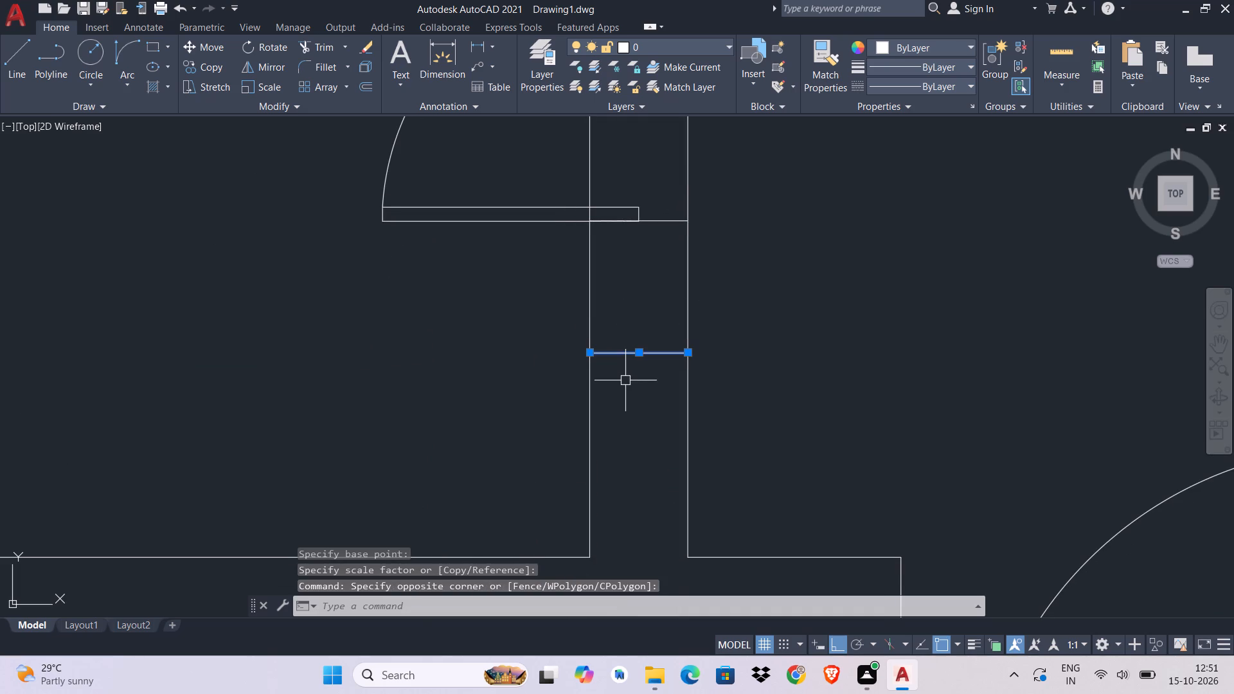
pyautogui.press('Delete')
pyautogui.moveTo(624, 371); pyautogui.dragTo(636, 594, button='middle')
pyautogui.press('Escape')
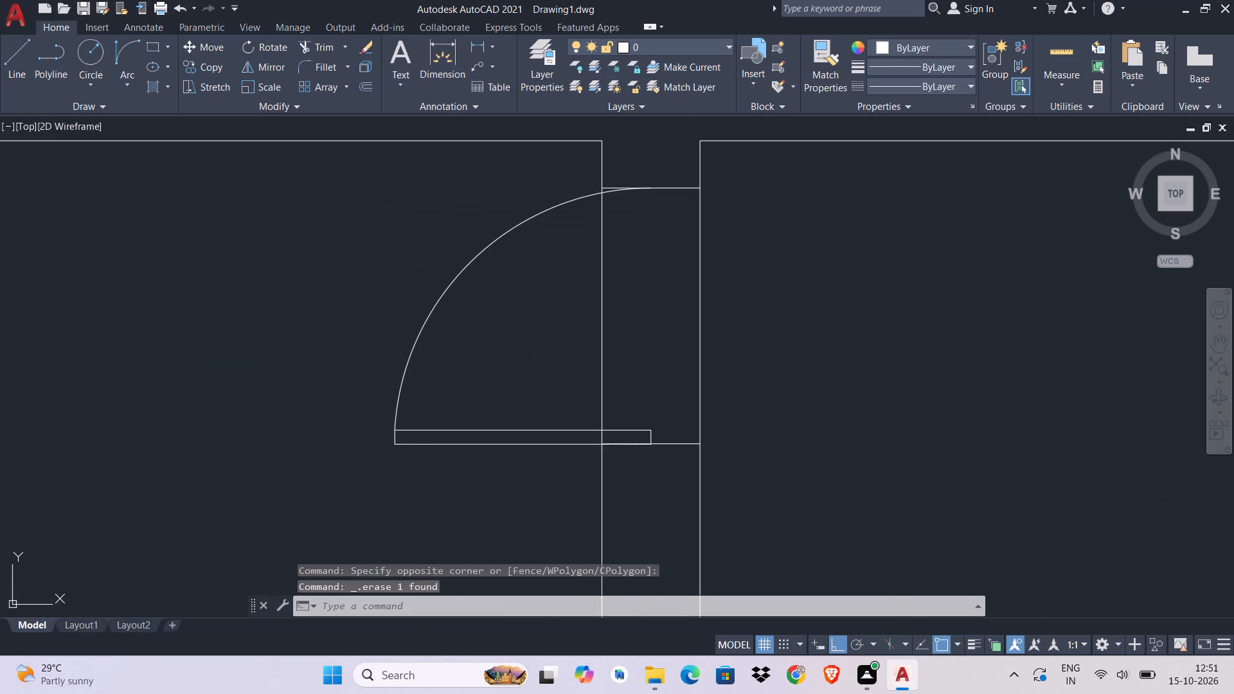
# Trim both wall lines between the opening's two cross lines, including the piece inside the door leaf.
pyautogui.write('tr')
pyautogui.press('space')
pyautogui.moveTo(800, 346); pyautogui.dragTo(791, 346)
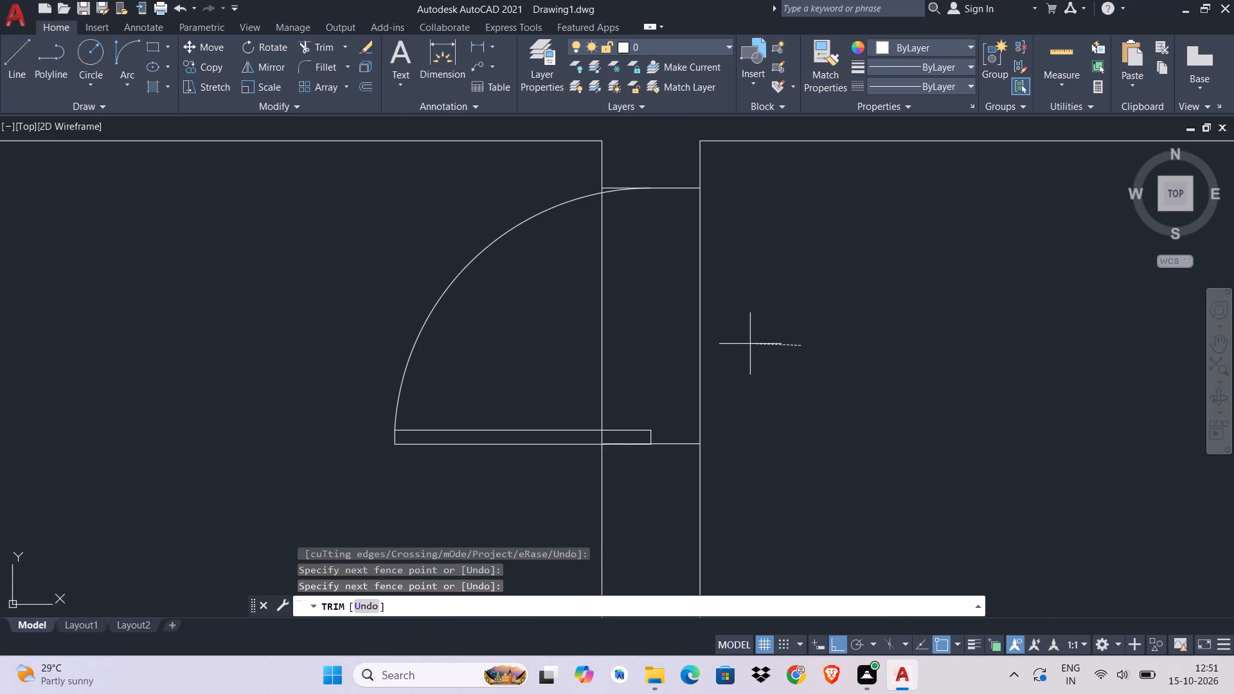
pyautogui.click(483, 331)
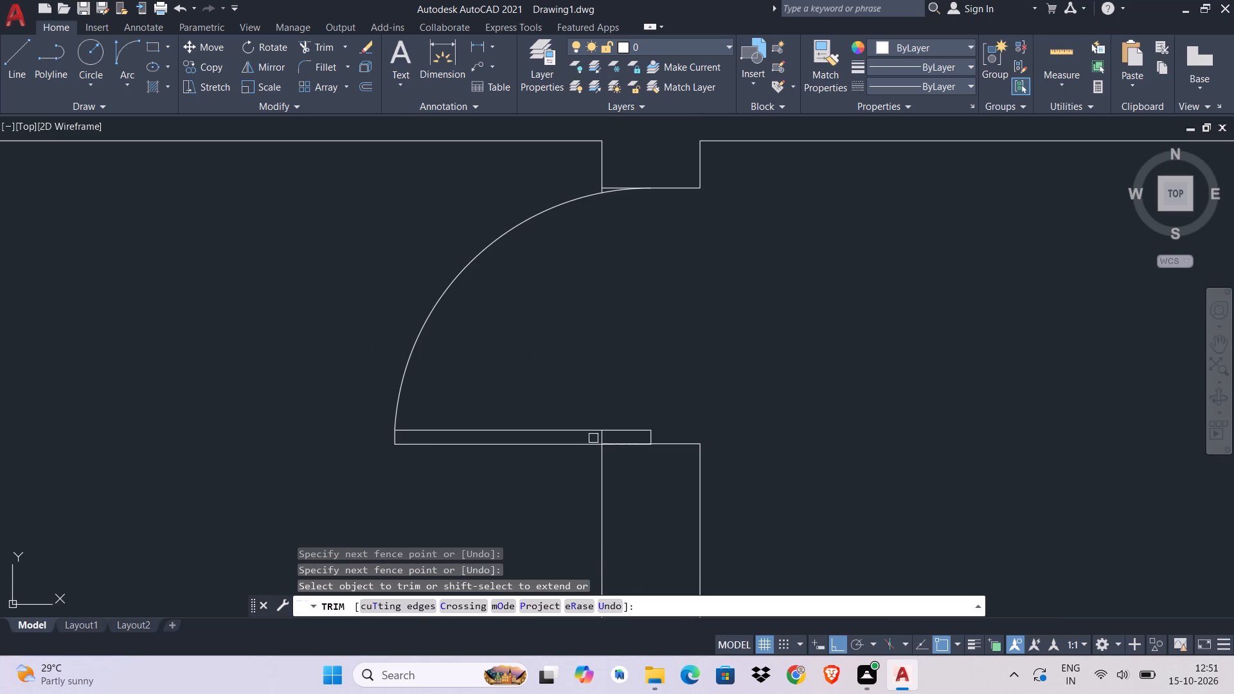
pyautogui.scroll(4, 586, 448)
pyautogui.click(654, 395)
pyautogui.click(577, 427)
pyautogui.press('Escape')
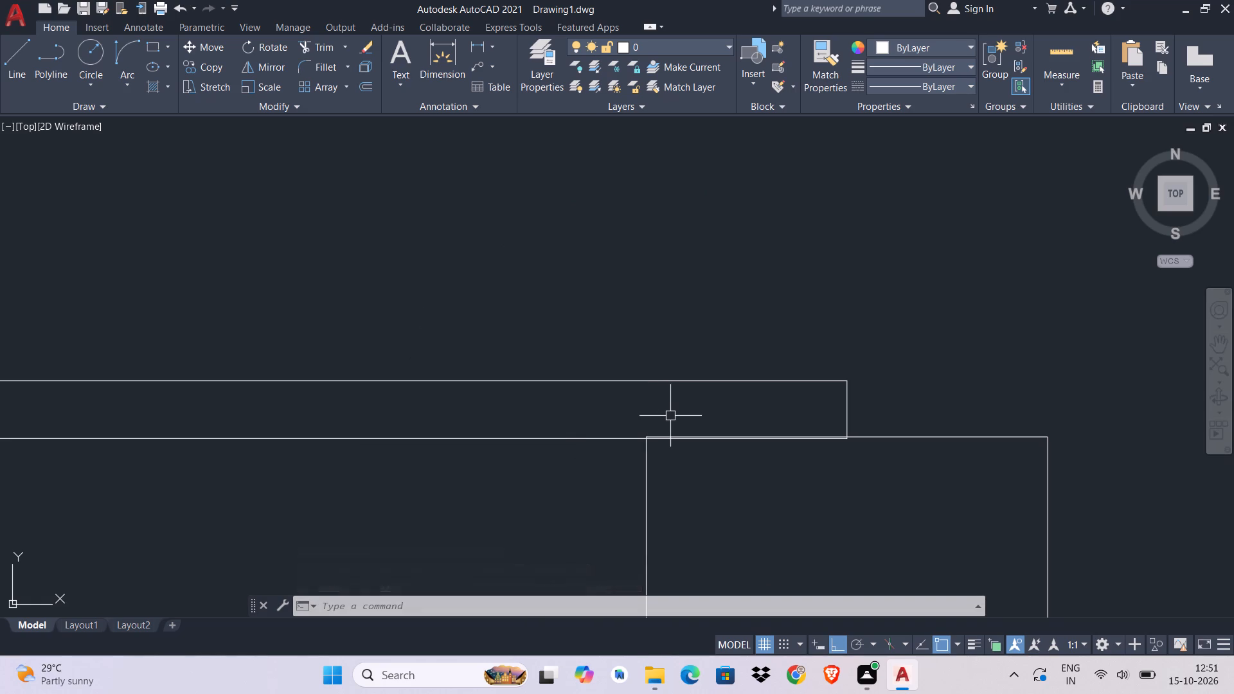
pyautogui.press('Escape')
# Move the opening's lower cross line by its midpoint down onto the door leaf's lower hinge corner.
pyautogui.scroll(4, 796, 431)
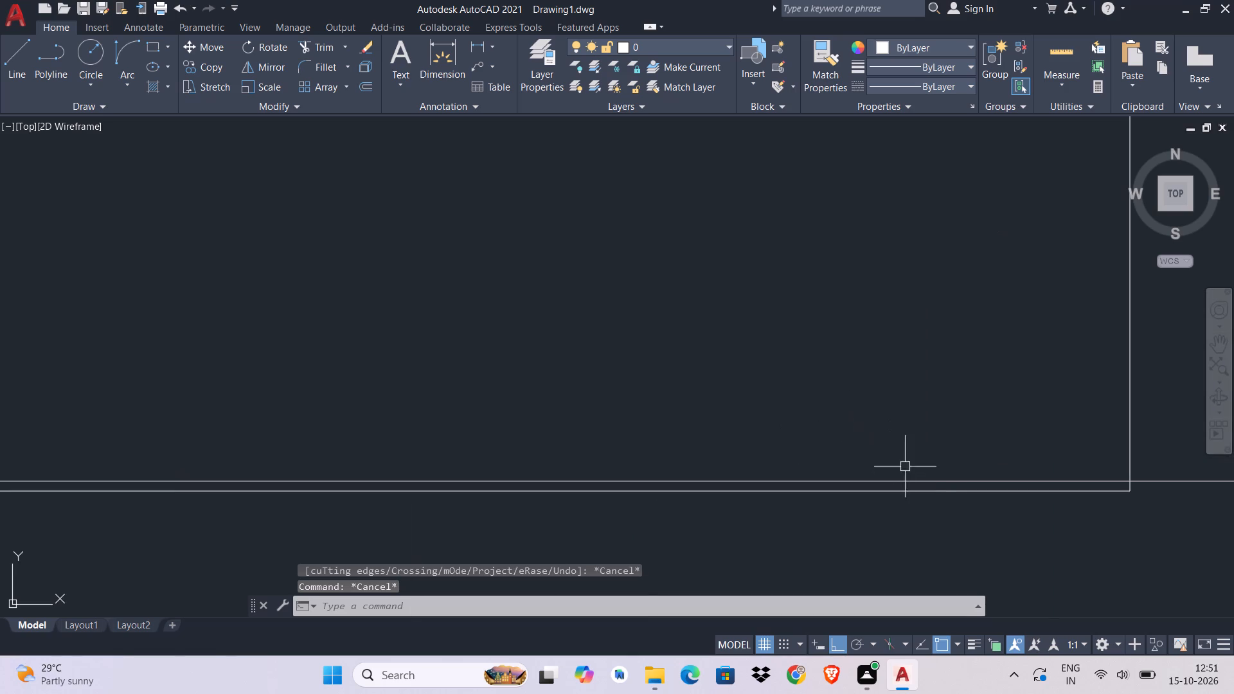
pyautogui.moveTo(954, 473); pyautogui.dragTo(638, 389, button='middle')
pyautogui.click(863, 389)
pyautogui.click(850, 414)
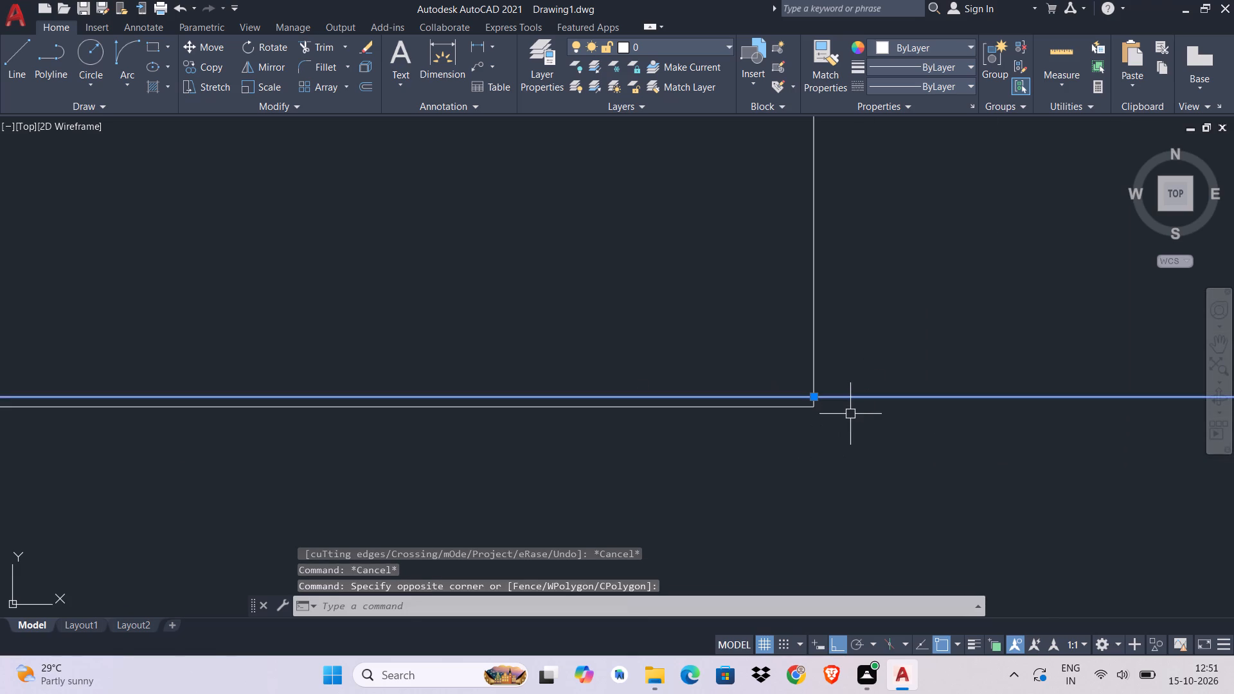
pyautogui.write('m')
pyautogui.press('space')
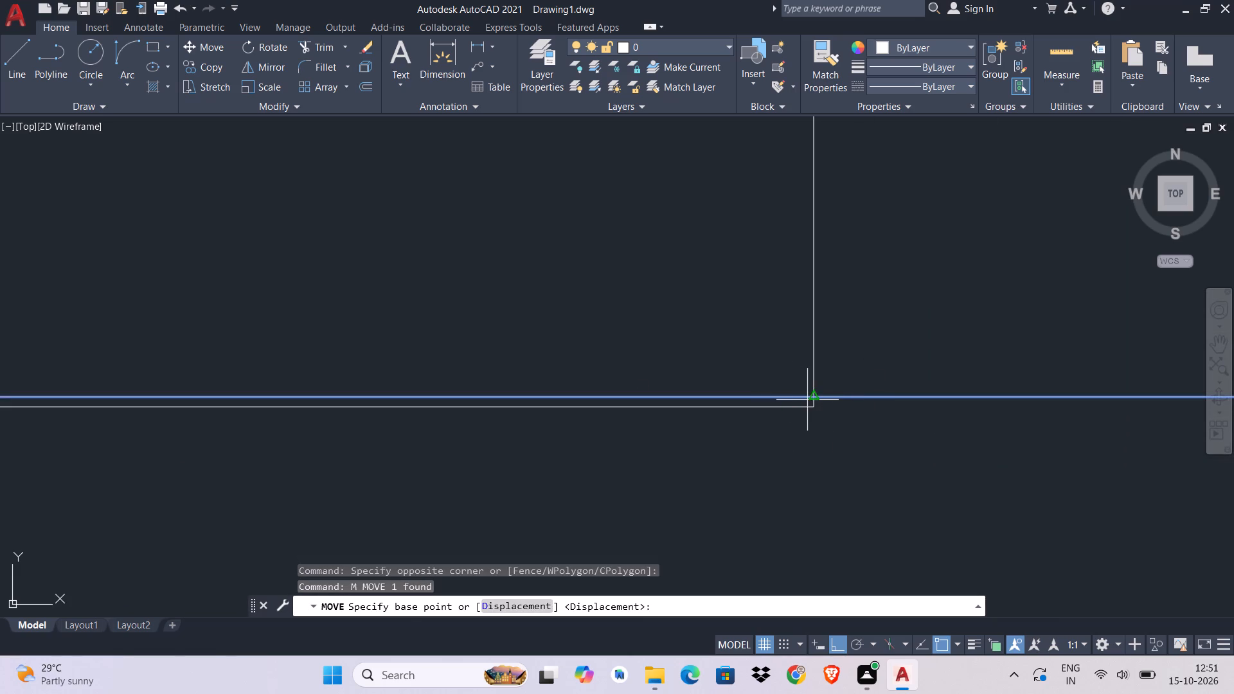
pyautogui.click(812, 395)
pyautogui.click(810, 403)
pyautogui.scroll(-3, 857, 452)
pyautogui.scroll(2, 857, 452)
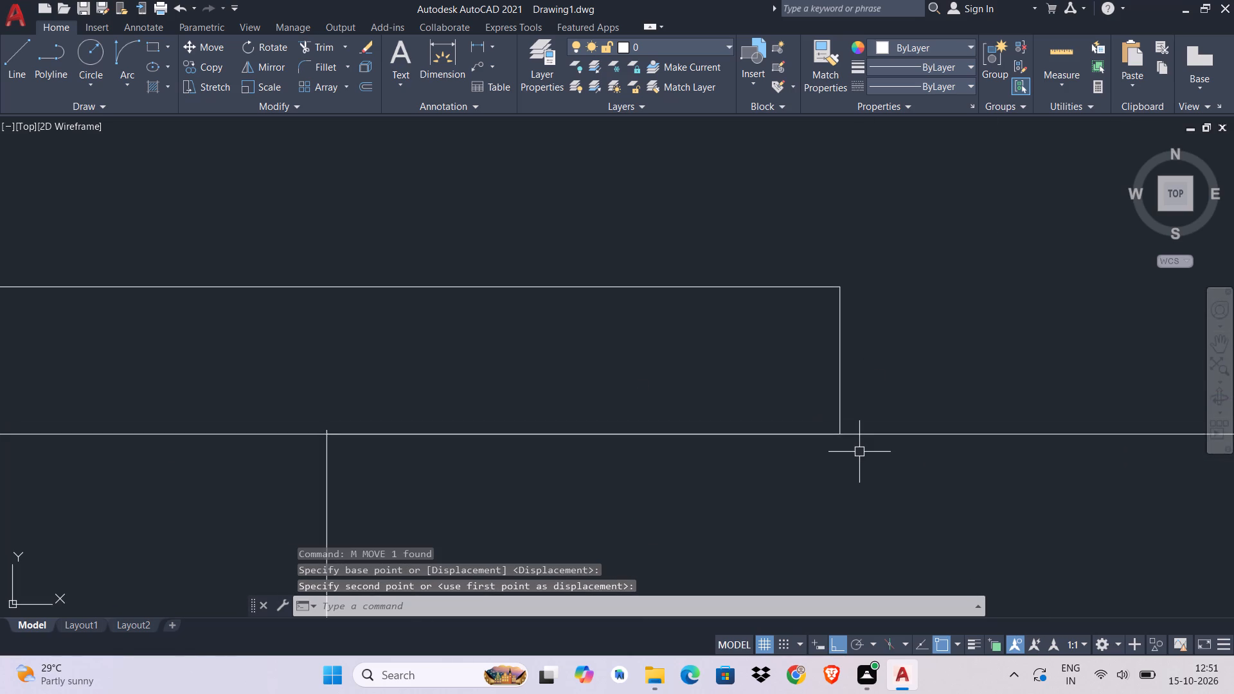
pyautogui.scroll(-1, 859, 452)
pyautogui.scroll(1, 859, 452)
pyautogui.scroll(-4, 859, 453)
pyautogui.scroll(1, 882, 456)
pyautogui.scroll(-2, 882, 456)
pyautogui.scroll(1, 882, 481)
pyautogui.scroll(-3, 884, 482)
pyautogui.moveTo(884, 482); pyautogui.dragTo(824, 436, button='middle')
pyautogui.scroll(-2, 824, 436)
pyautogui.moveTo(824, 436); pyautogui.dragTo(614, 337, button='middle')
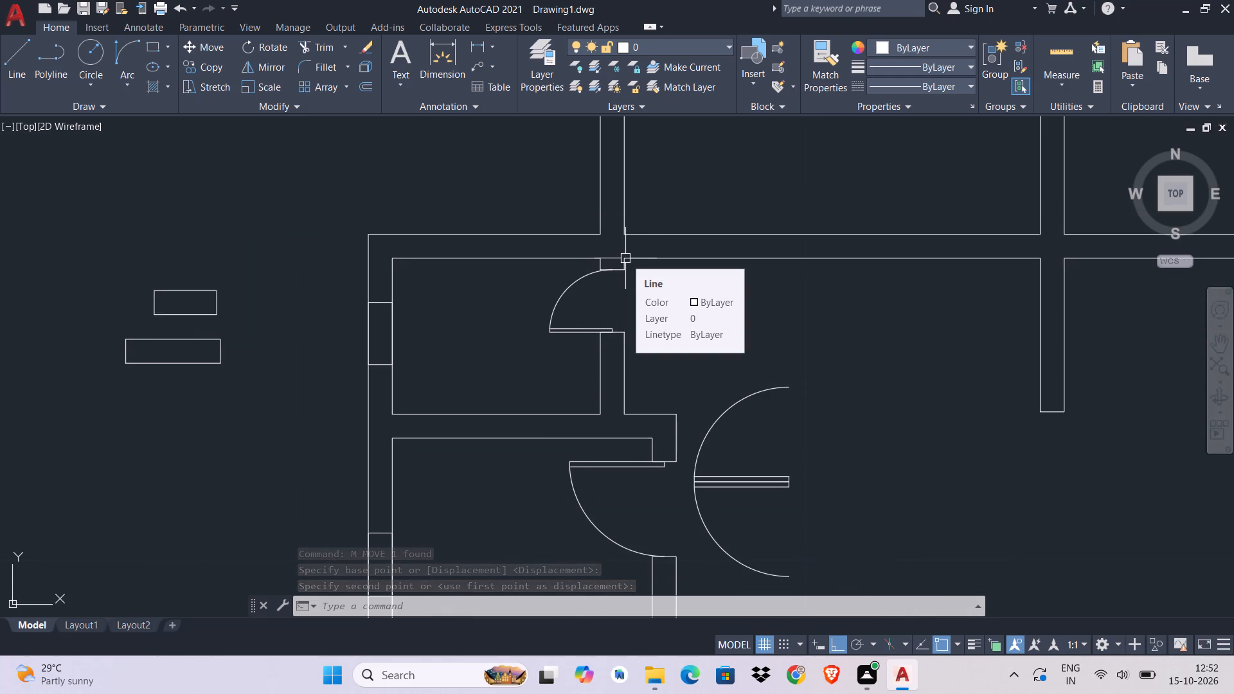
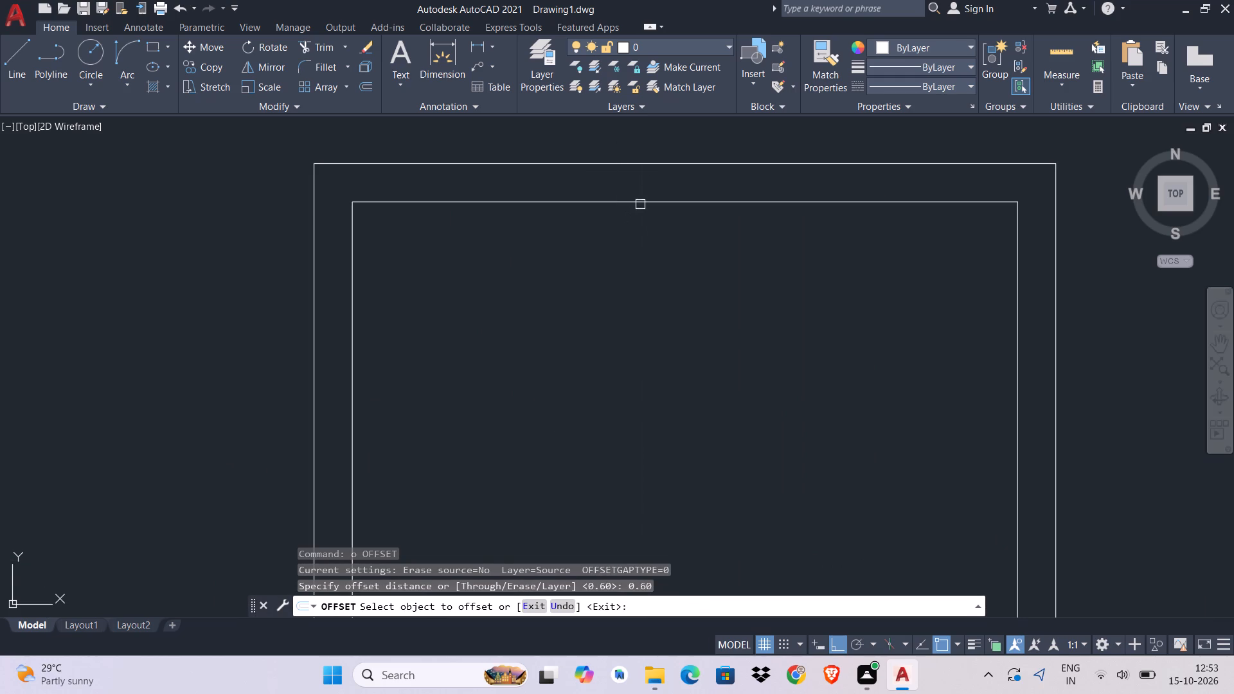
# Offset the top room's upper inner wall line 0.60 downward into the room.
pyautogui.click(640, 204)
pyautogui.click(641, 368)
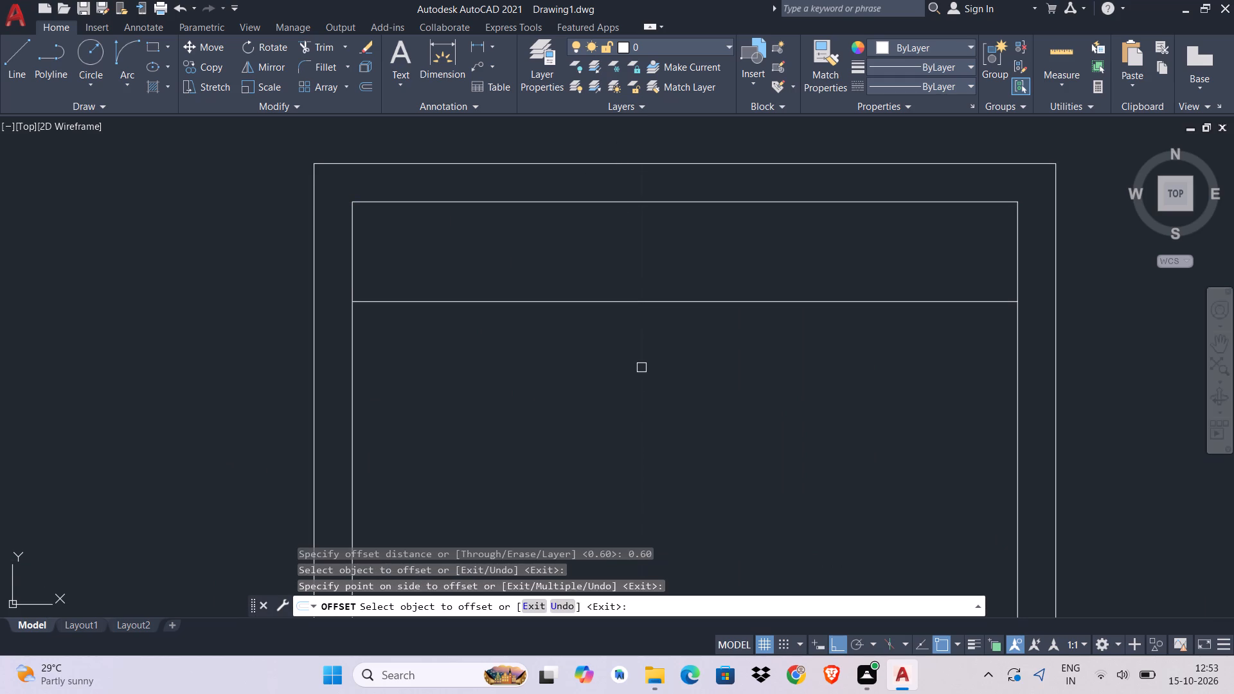
pyautogui.press('Escape')
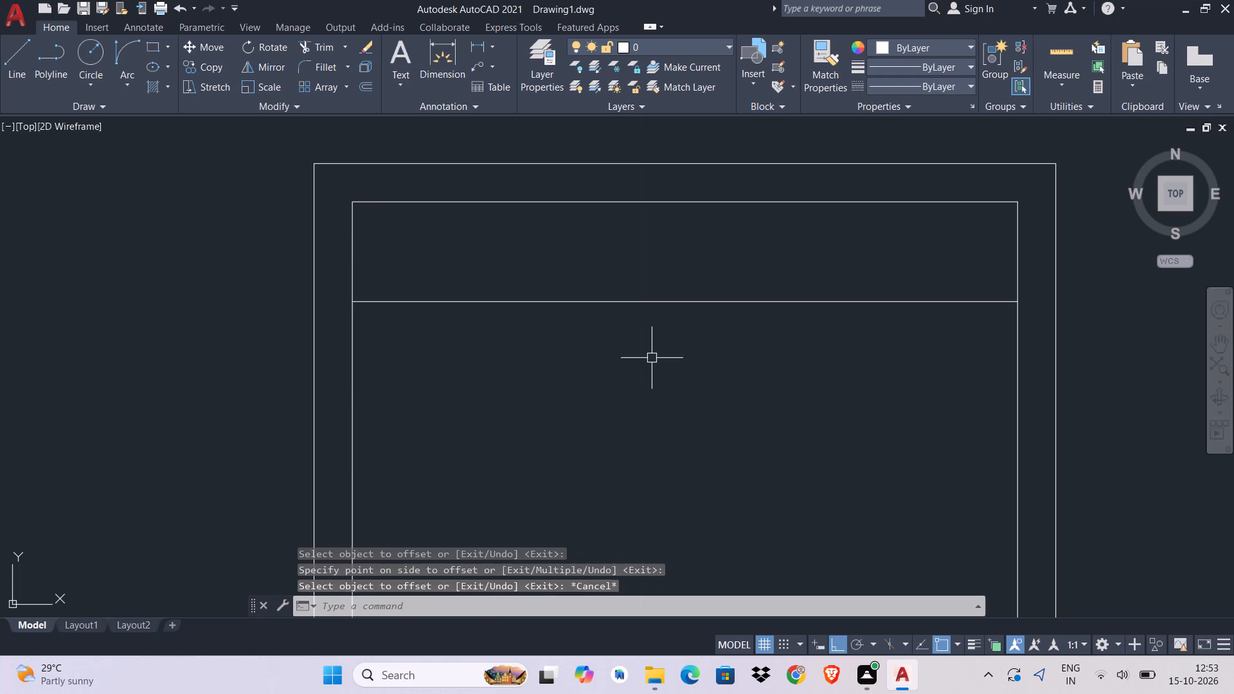
pyautogui.press('Escape')
pyautogui.press('Escape')
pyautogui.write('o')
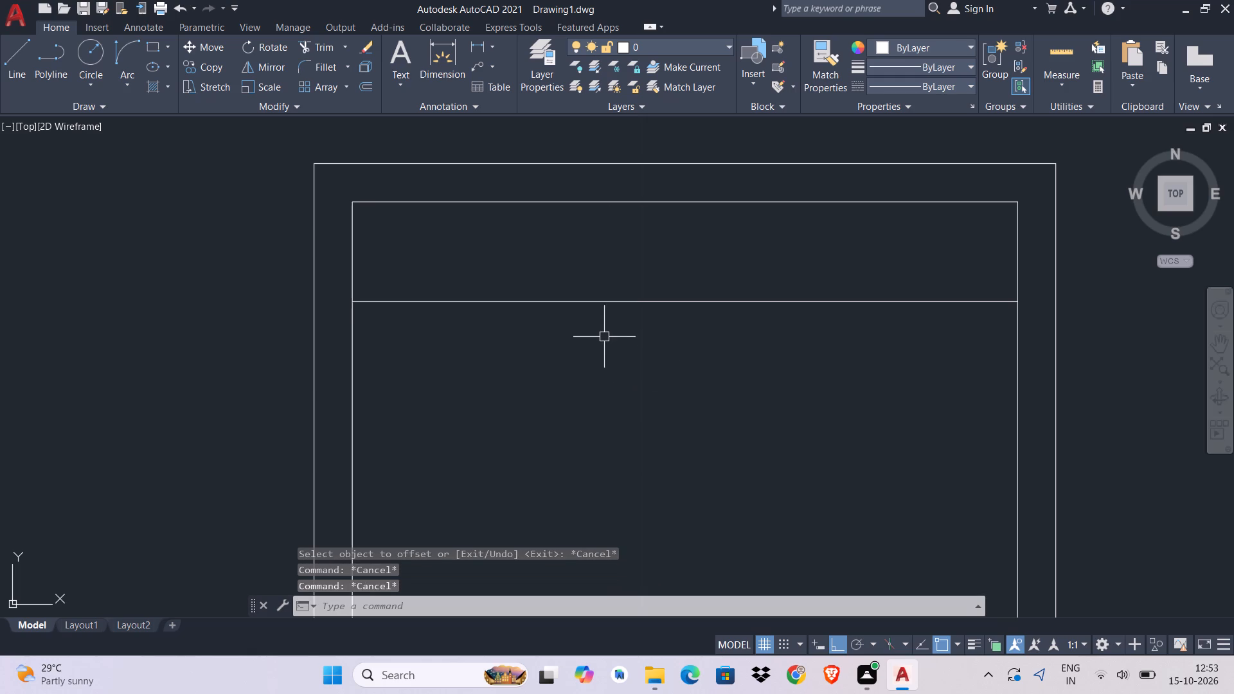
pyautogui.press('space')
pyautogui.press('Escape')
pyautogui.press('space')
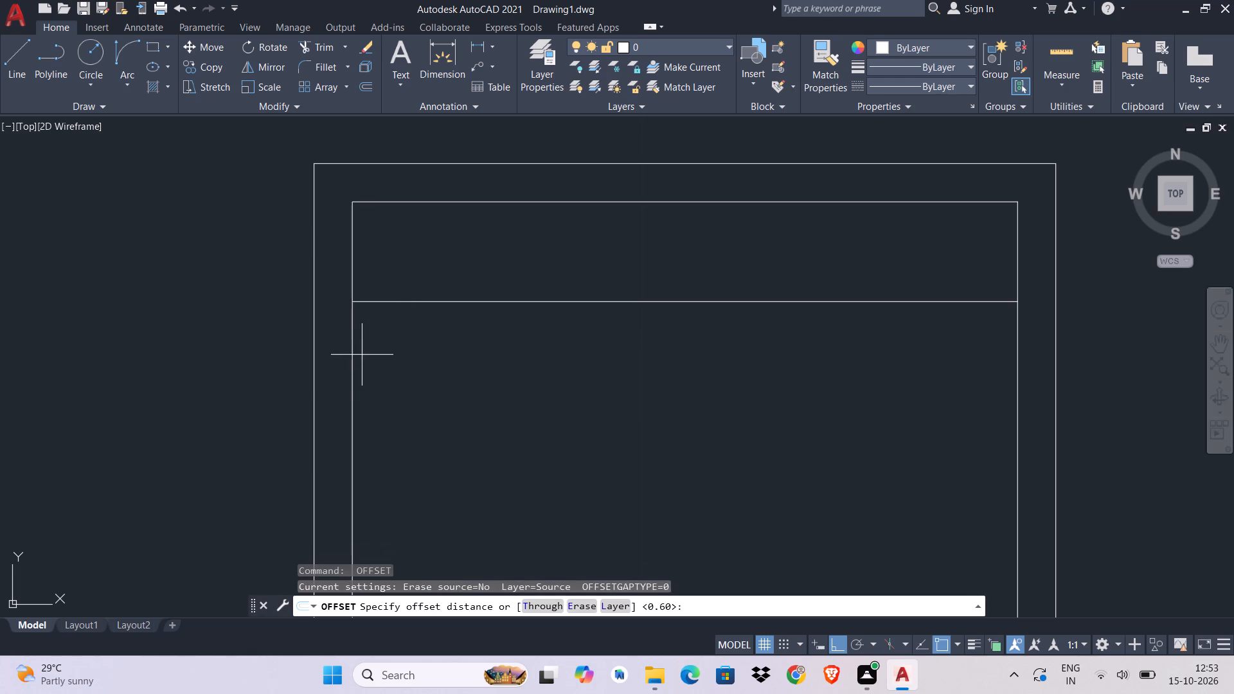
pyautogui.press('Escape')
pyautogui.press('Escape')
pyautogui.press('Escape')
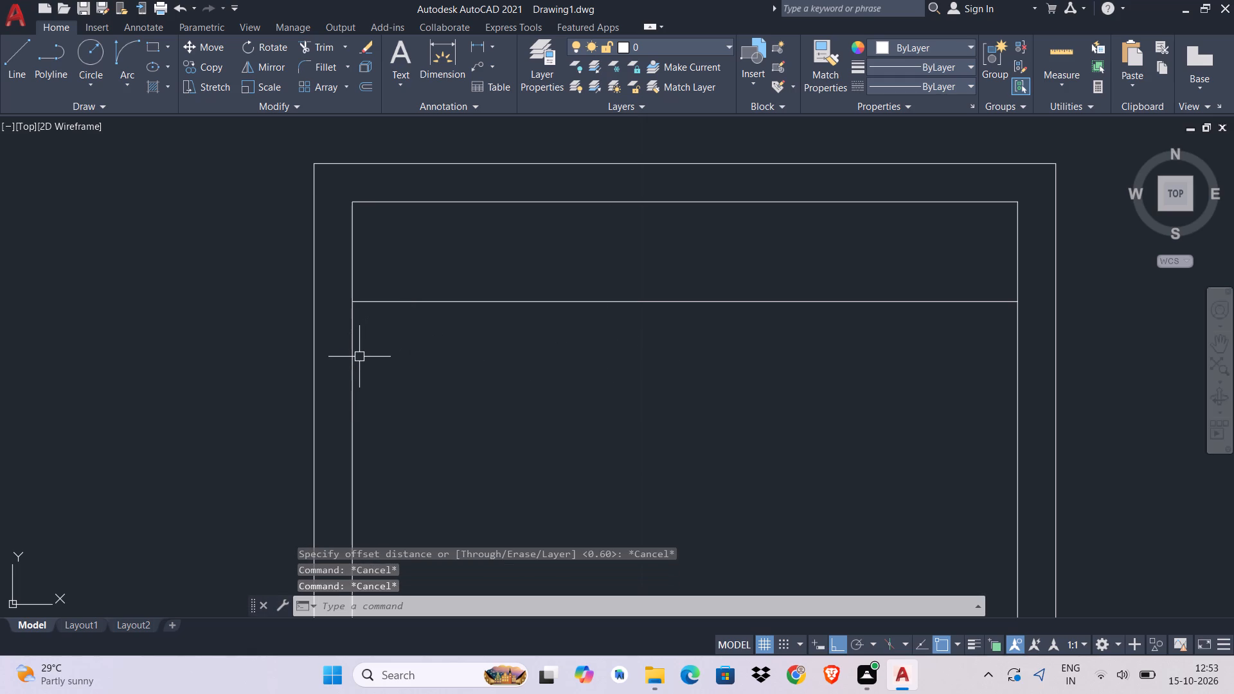
# Offset the top room's left inner wall line 0.60 to the right, into the room.
pyautogui.write('o')
pyautogui.press('space')
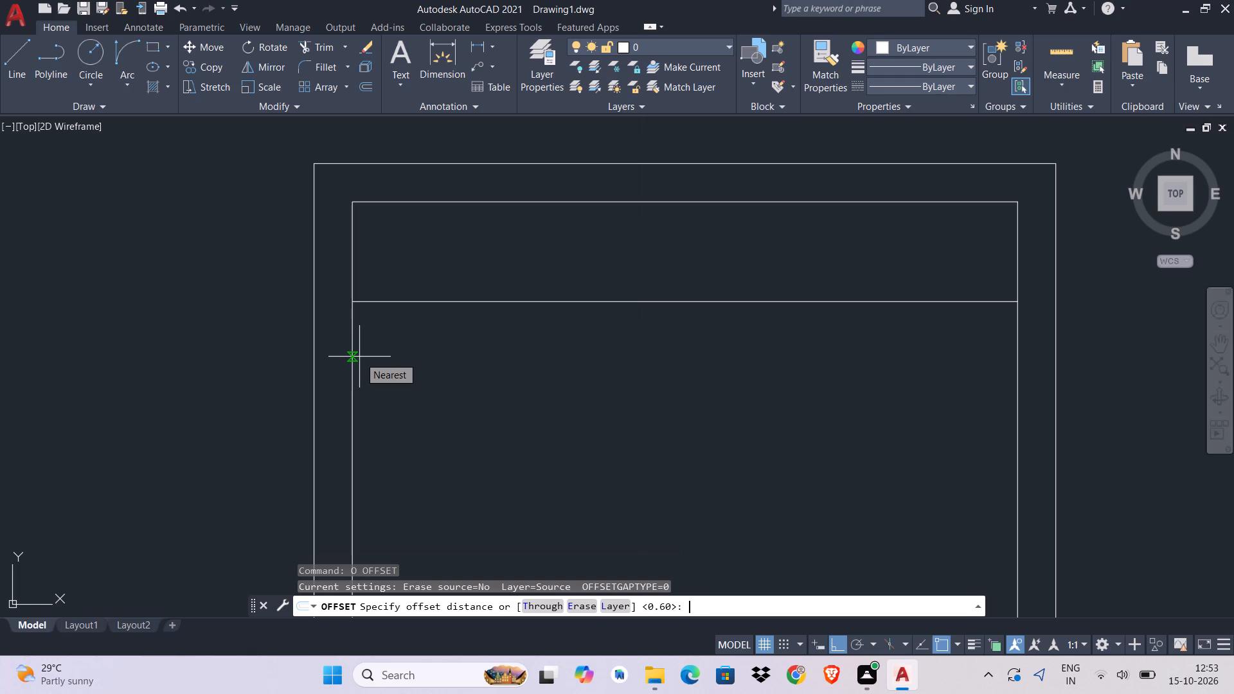
pyautogui.press('0')
pyautogui.press('.')
pyautogui.write('60')
pyautogui.press('Return')
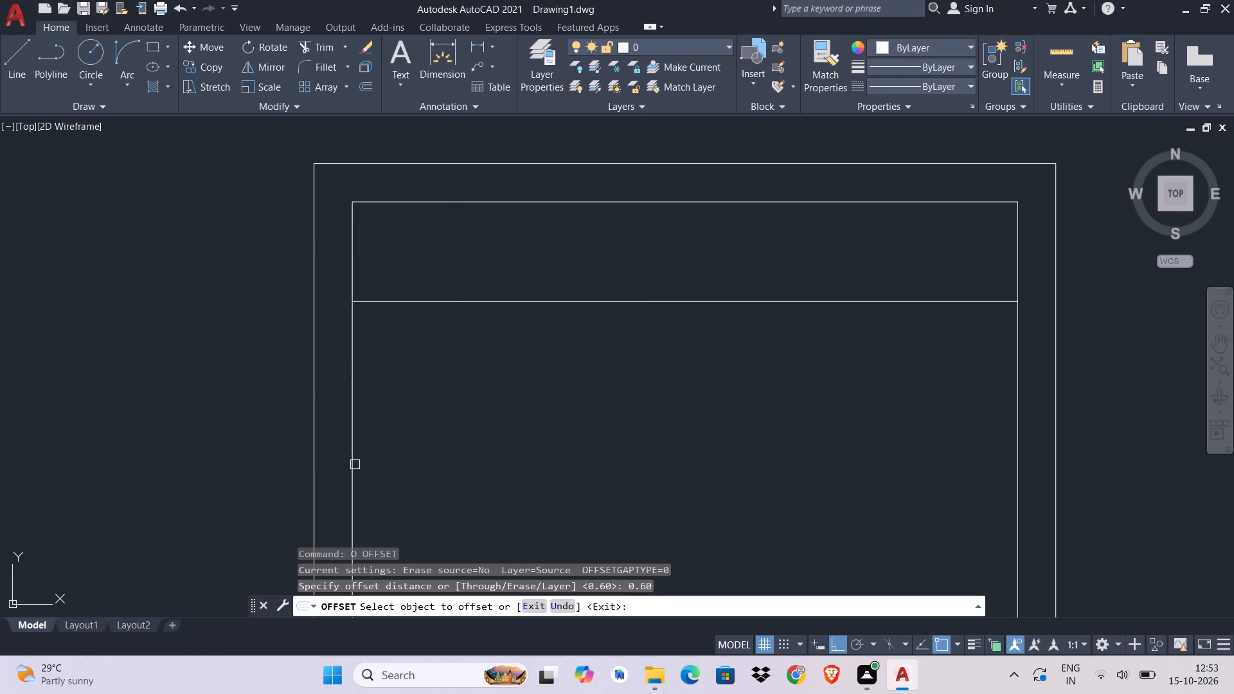
pyautogui.click(355, 465)
pyautogui.click(573, 446)
pyautogui.scroll(-1, 555, 405)
pyautogui.moveTo(555, 405); pyautogui.dragTo(557, 283, button='middle')
pyautogui.press('Escape')
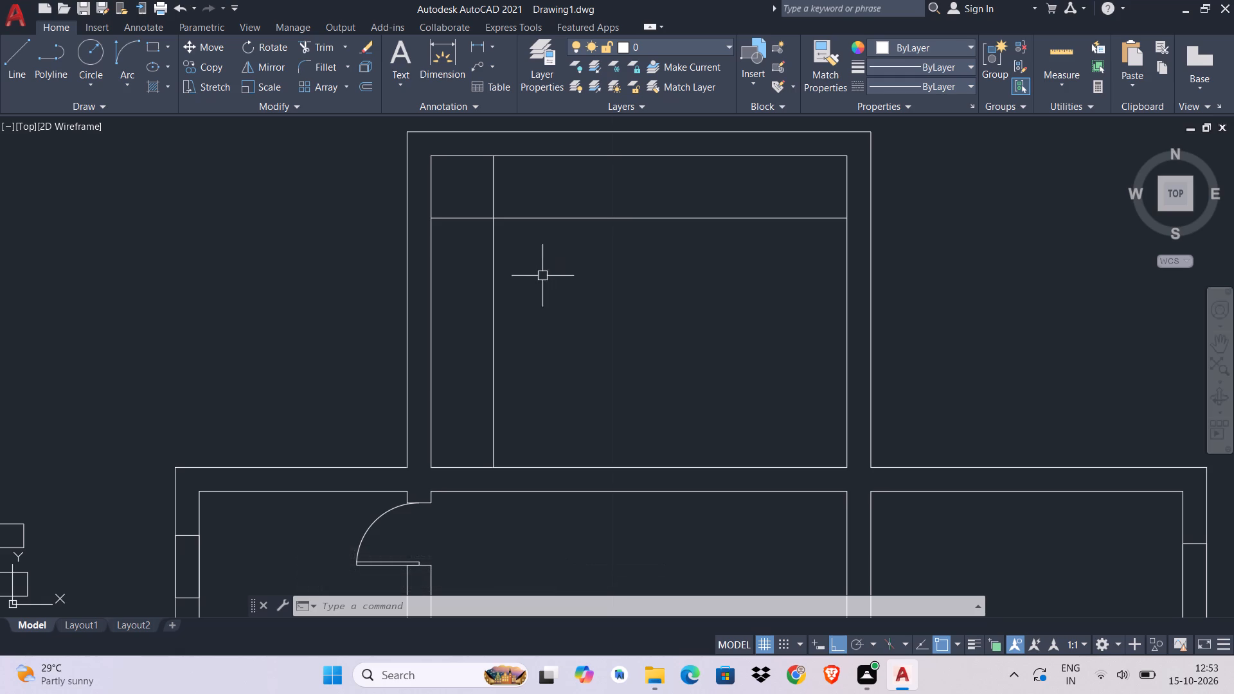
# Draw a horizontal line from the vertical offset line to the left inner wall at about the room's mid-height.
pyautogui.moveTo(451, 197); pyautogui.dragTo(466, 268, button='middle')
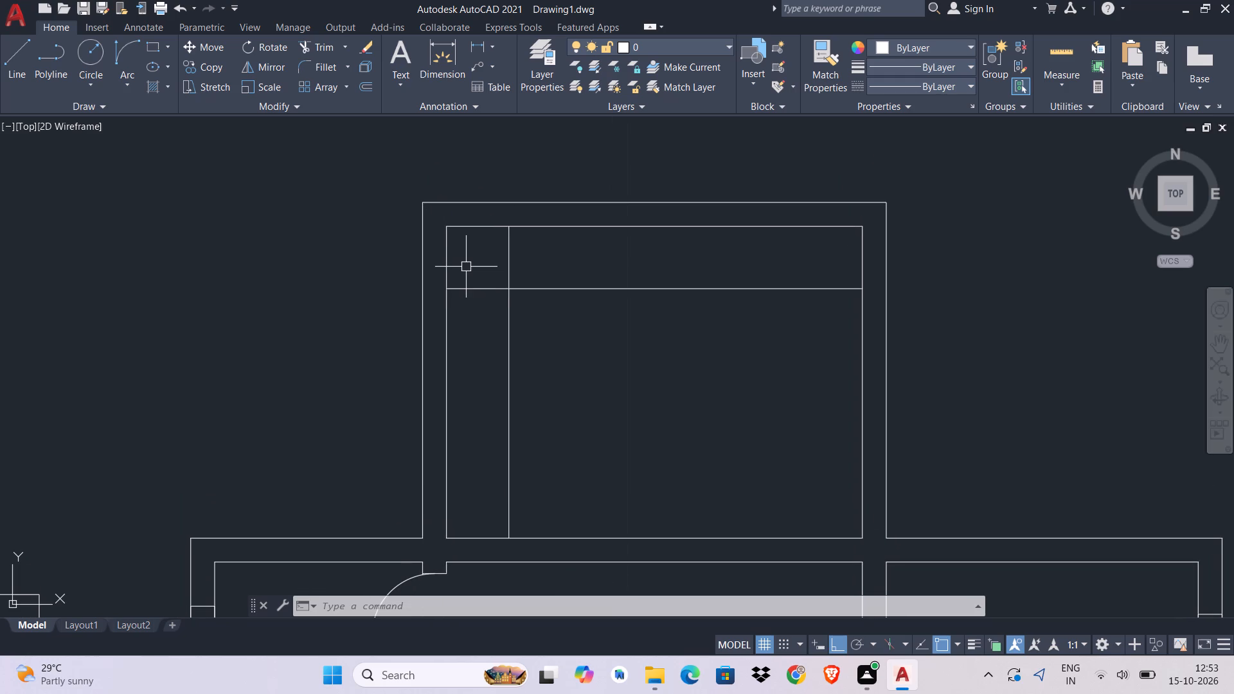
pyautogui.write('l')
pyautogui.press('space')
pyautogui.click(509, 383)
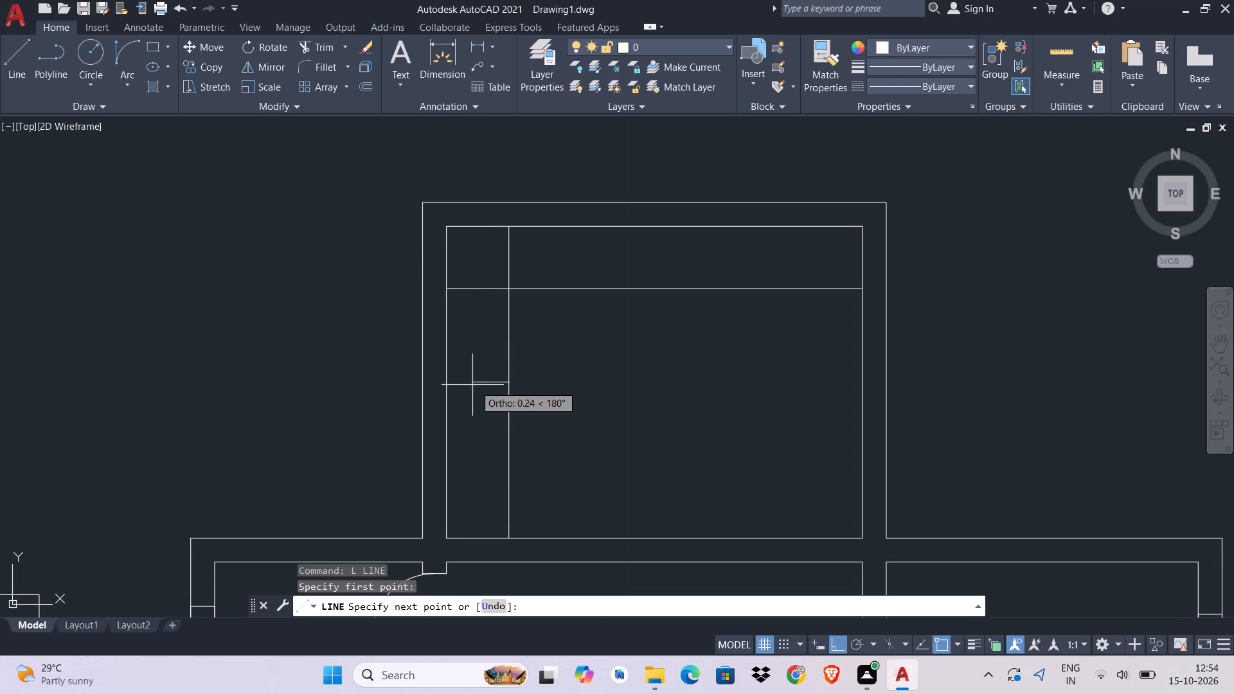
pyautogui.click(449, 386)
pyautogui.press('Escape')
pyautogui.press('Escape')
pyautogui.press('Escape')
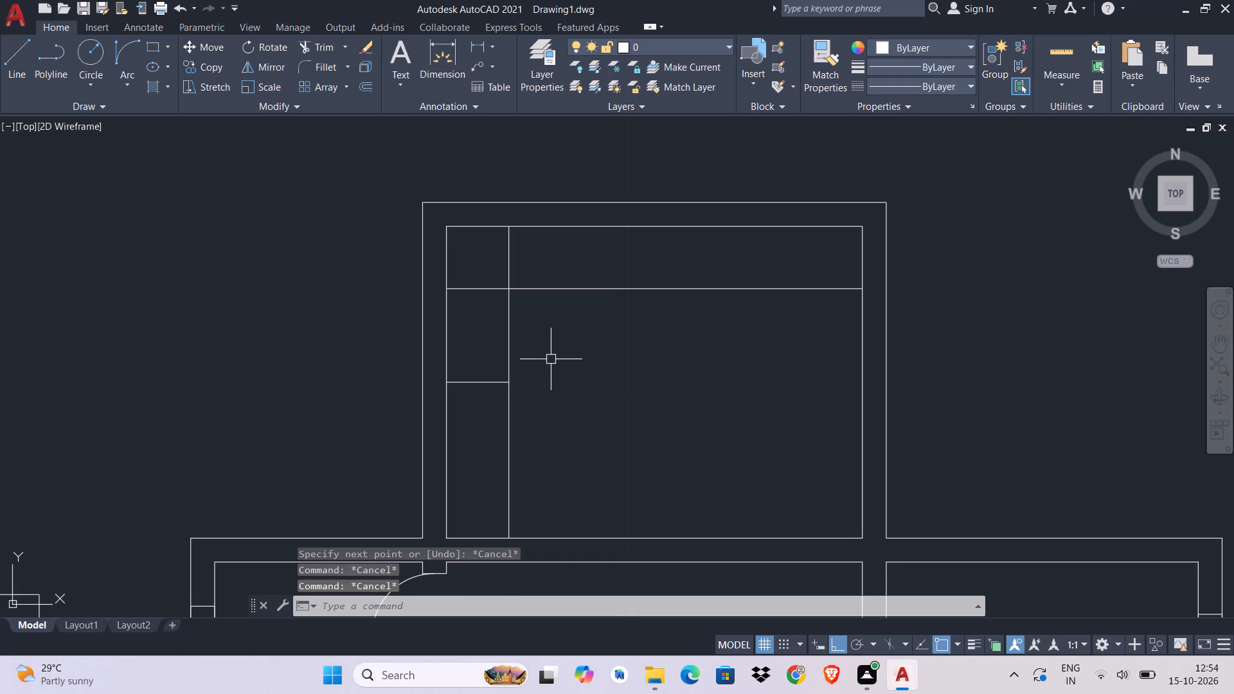
# Draw another horizontal line between the vertical offset line and the left inner wall, slightly above the previous one.
pyautogui.press('space')
pyautogui.click(508, 348)
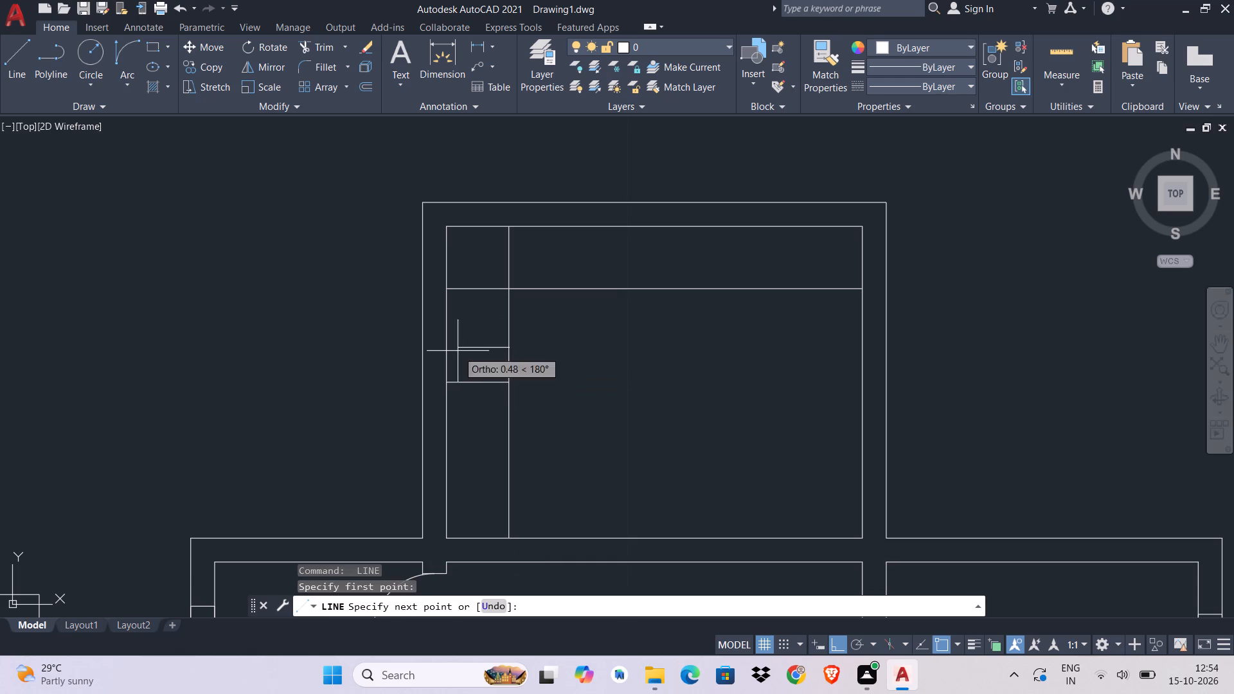
pyautogui.click(447, 351)
pyautogui.press('Escape')
pyautogui.press('y')
pyautogui.press('Escape')
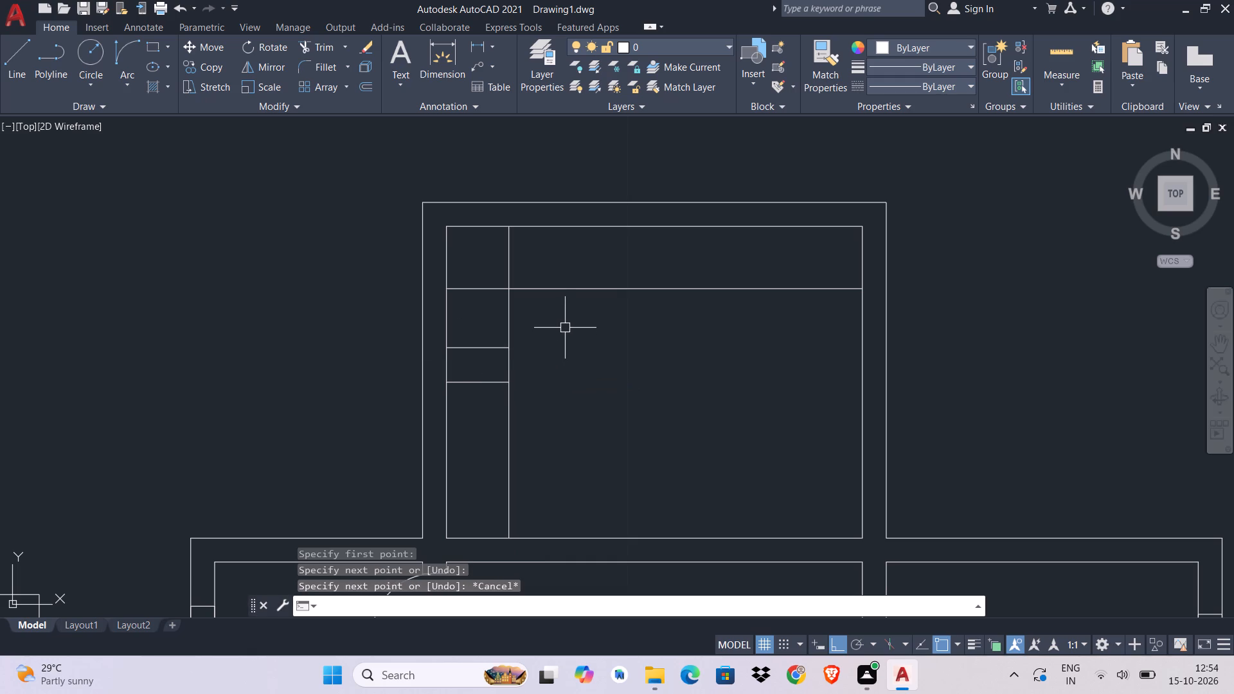
# Trim the crossing offset lines at the upper-left corner, the lower cross line and the vertical remainder to leave an L-shaped outline.
pyautogui.write('tr')
pyautogui.press('space')
pyautogui.click(503, 255)
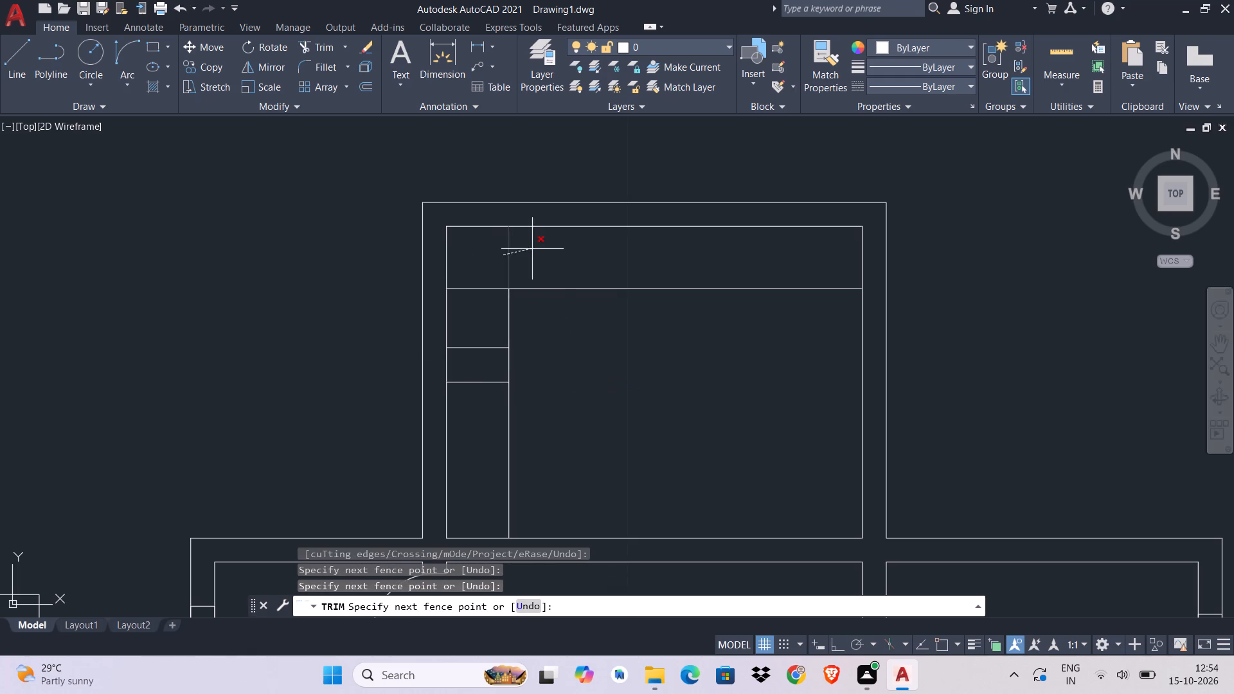
pyautogui.click(532, 249)
pyautogui.click(461, 288)
pyautogui.click(476, 378)
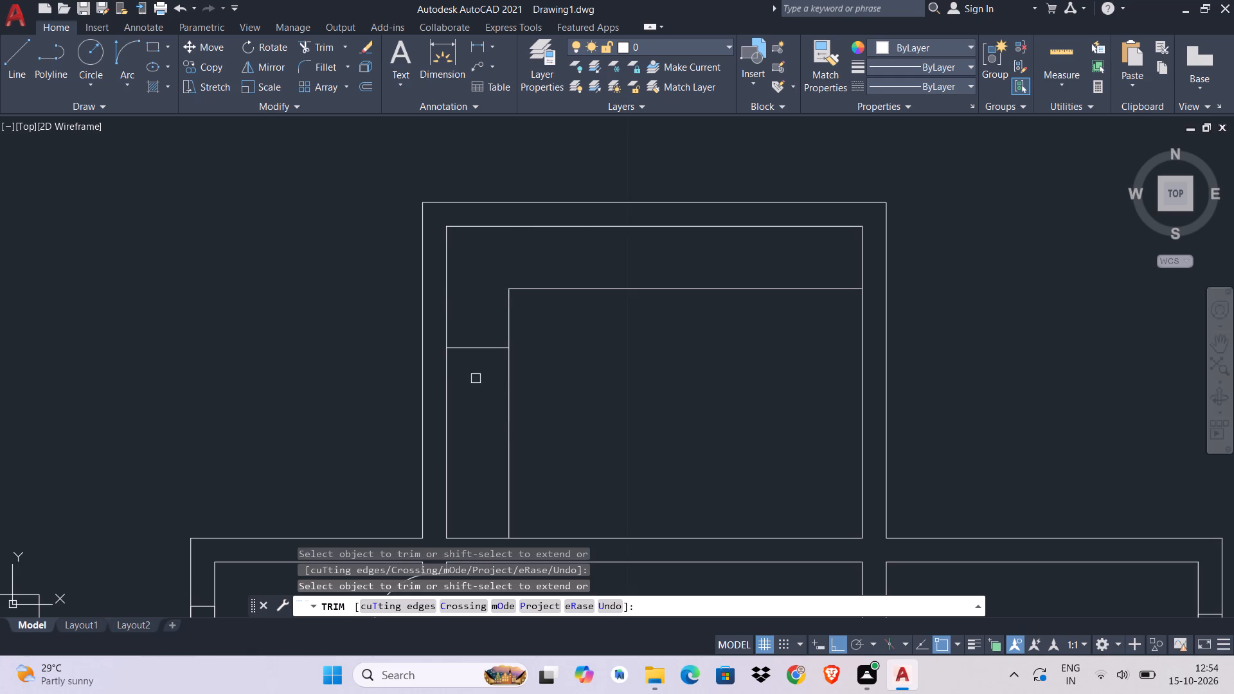
pyautogui.click(506, 419)
pyautogui.moveTo(524, 403); pyautogui.dragTo(514, 413, button='middle')
pyautogui.press('Escape')
pyautogui.press('Escape')
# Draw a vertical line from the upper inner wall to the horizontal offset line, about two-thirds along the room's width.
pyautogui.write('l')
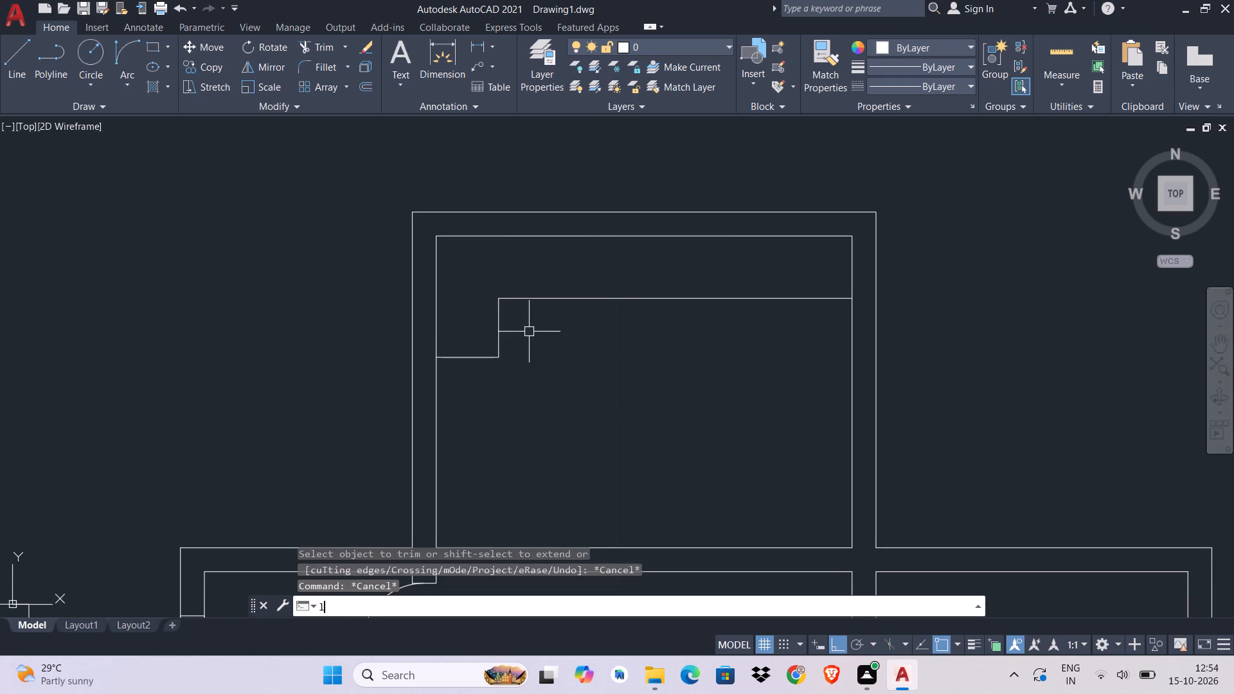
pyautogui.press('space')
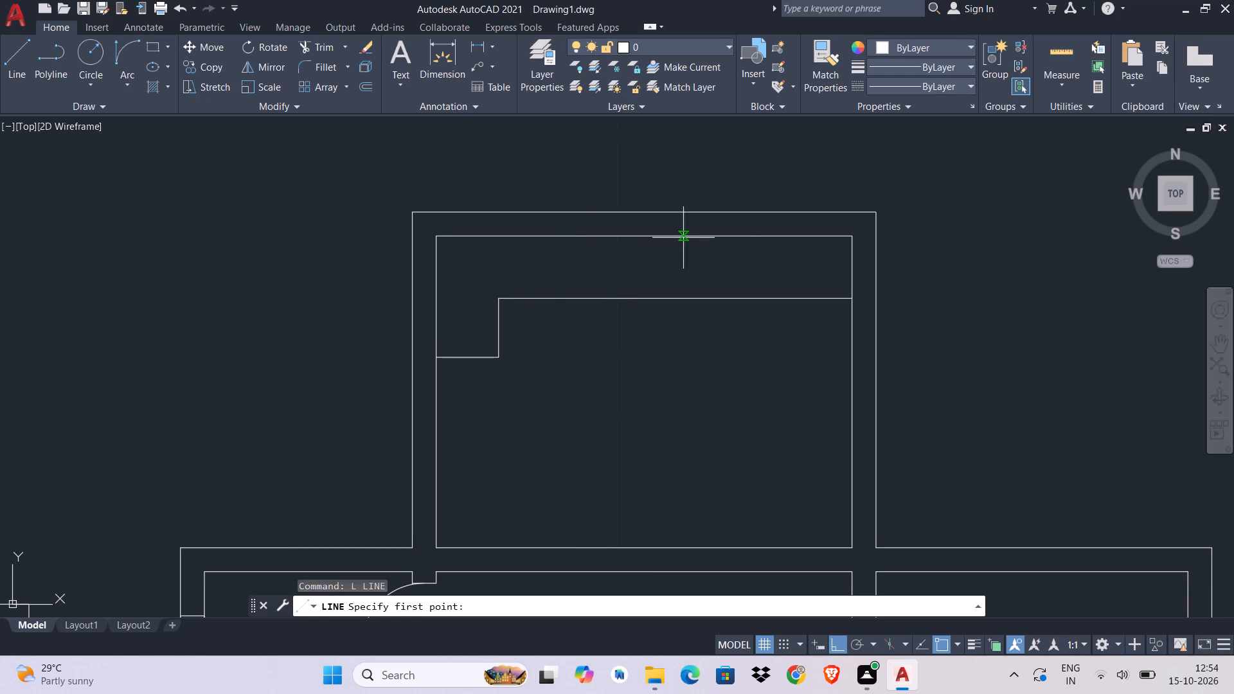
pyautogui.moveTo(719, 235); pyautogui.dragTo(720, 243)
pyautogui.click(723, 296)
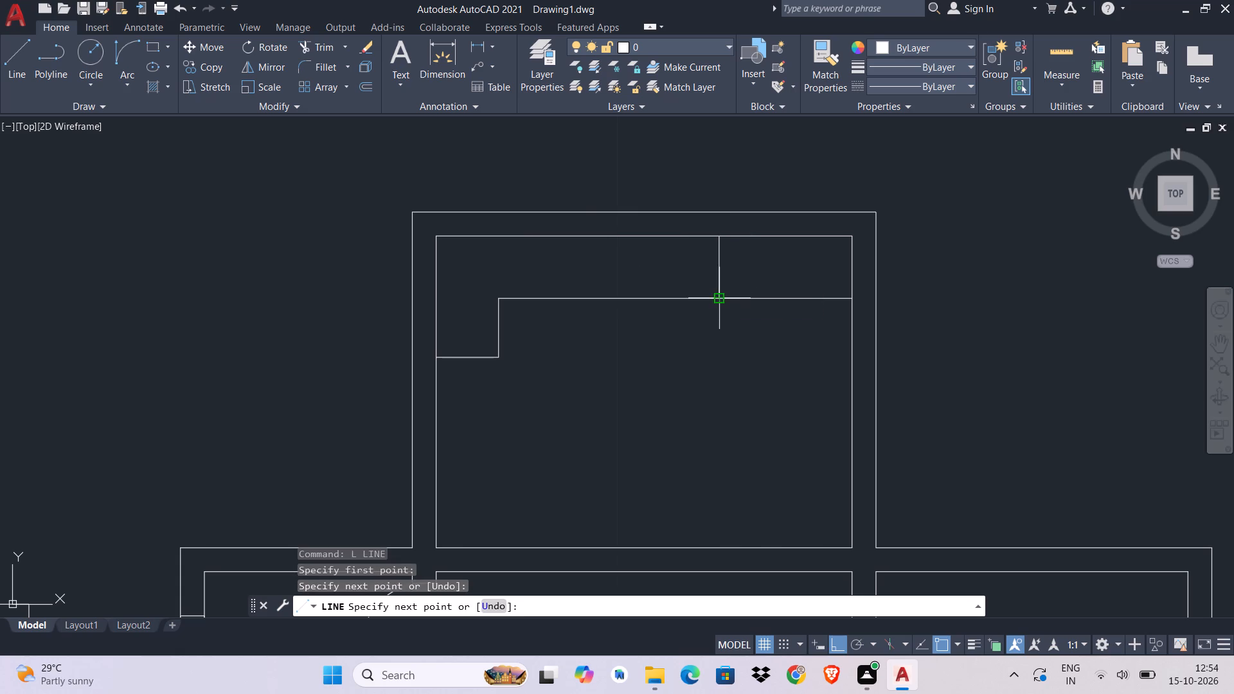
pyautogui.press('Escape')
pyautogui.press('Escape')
# Draw a second vertical line between the upper inner wall and the offset line, just left of the previous one.
pyautogui.press('space')
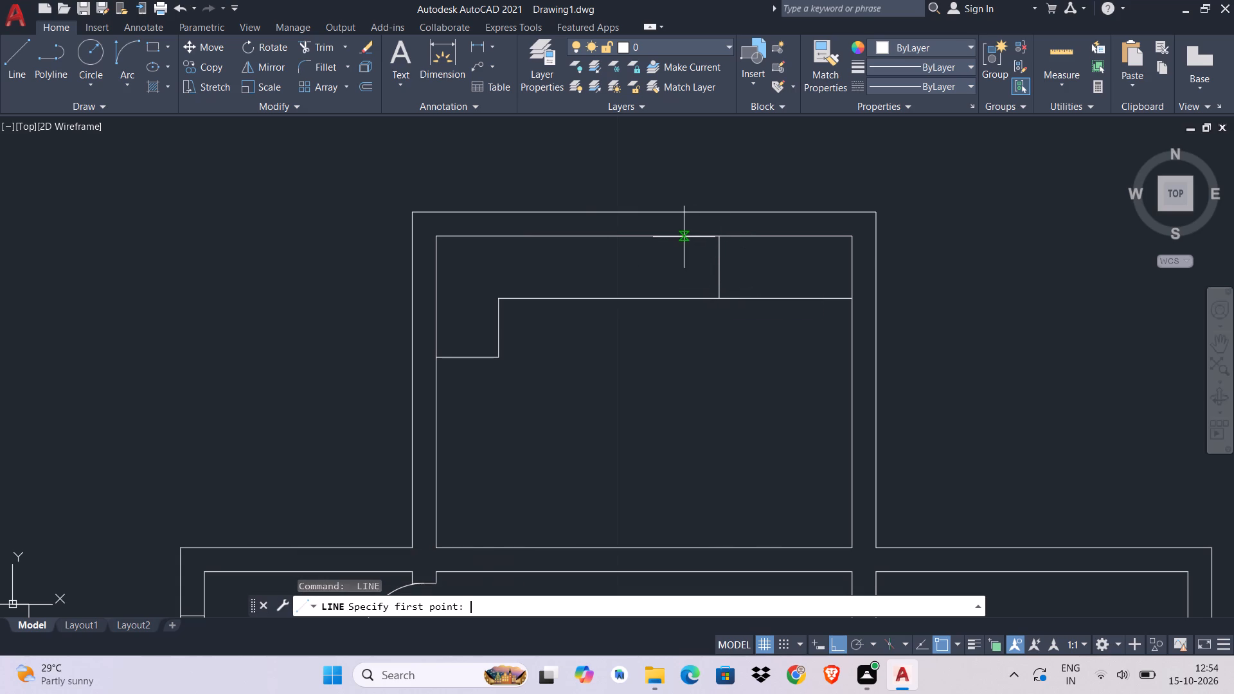
pyautogui.click(706, 236)
pyautogui.click(706, 298)
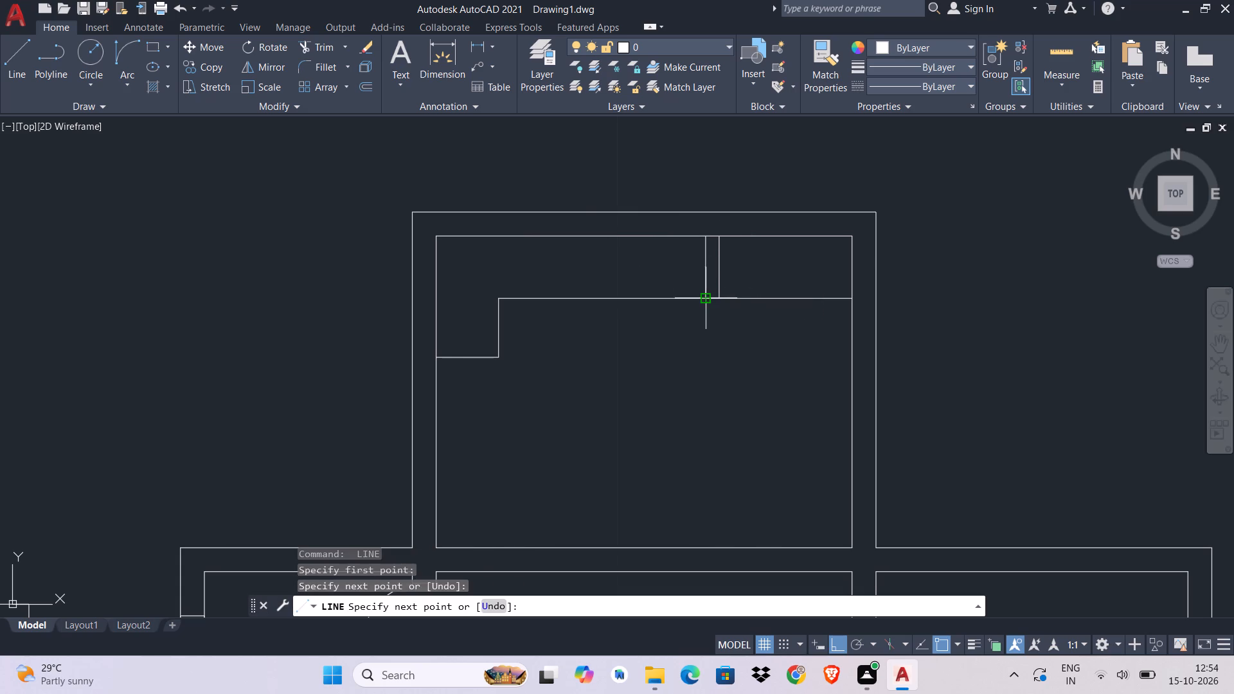
pyautogui.press('Escape')
# Trim away the right-hand vertical line and the rest of the offset line beyond the new end line, closing the L-shaped outline.
pyautogui.press('t')
pyautogui.press('r')
pyautogui.press('space')
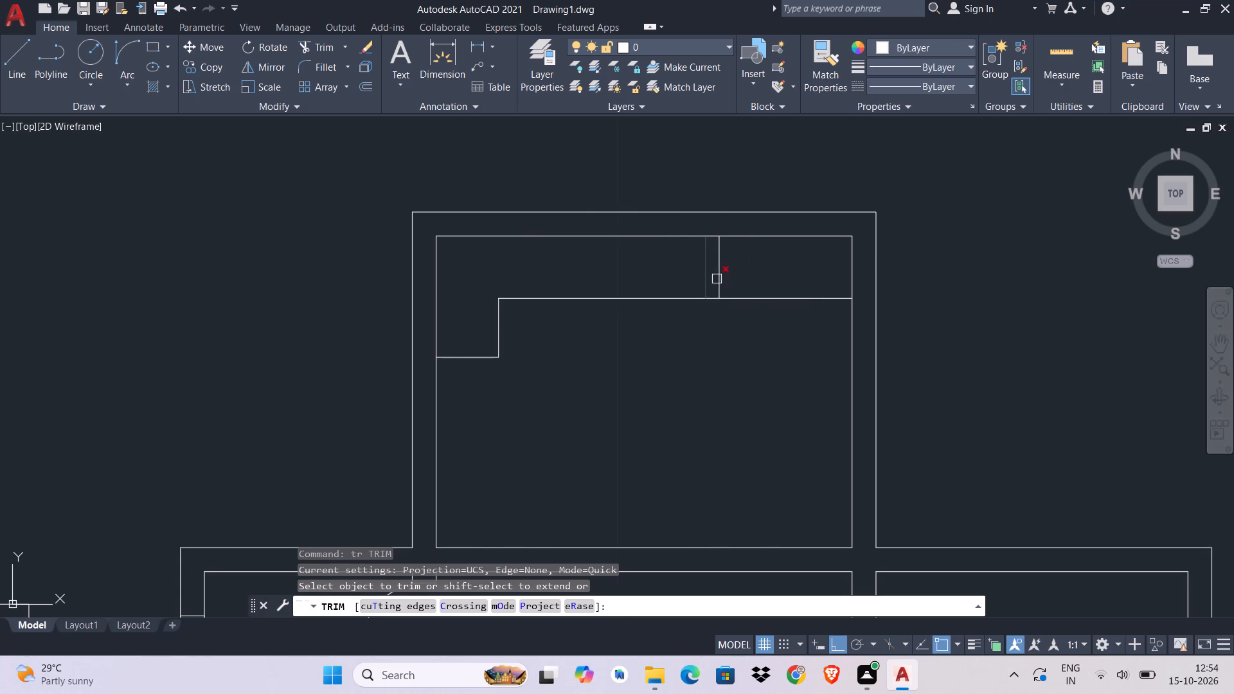
pyautogui.click(720, 279)
pyautogui.click(722, 288)
pyautogui.click(727, 327)
pyautogui.scroll(-2, 735, 370)
pyautogui.moveTo(735, 373); pyautogui.dragTo(677, 250, button='middle')
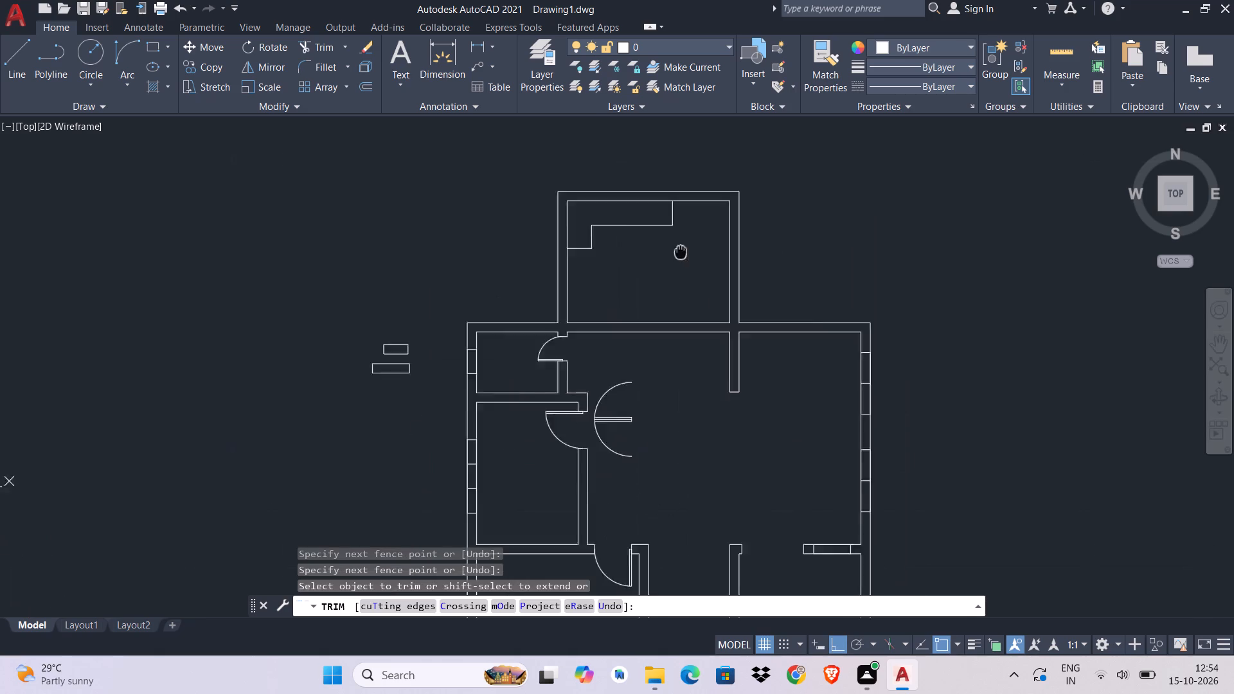
pyautogui.moveTo(677, 250); pyautogui.dragTo(656, 229, button='middle')
pyautogui.moveTo(656, 297); pyautogui.dragTo(653, 247, button='middle')
pyautogui.moveTo(590, 222); pyautogui.dragTo(620, 222, button='middle')
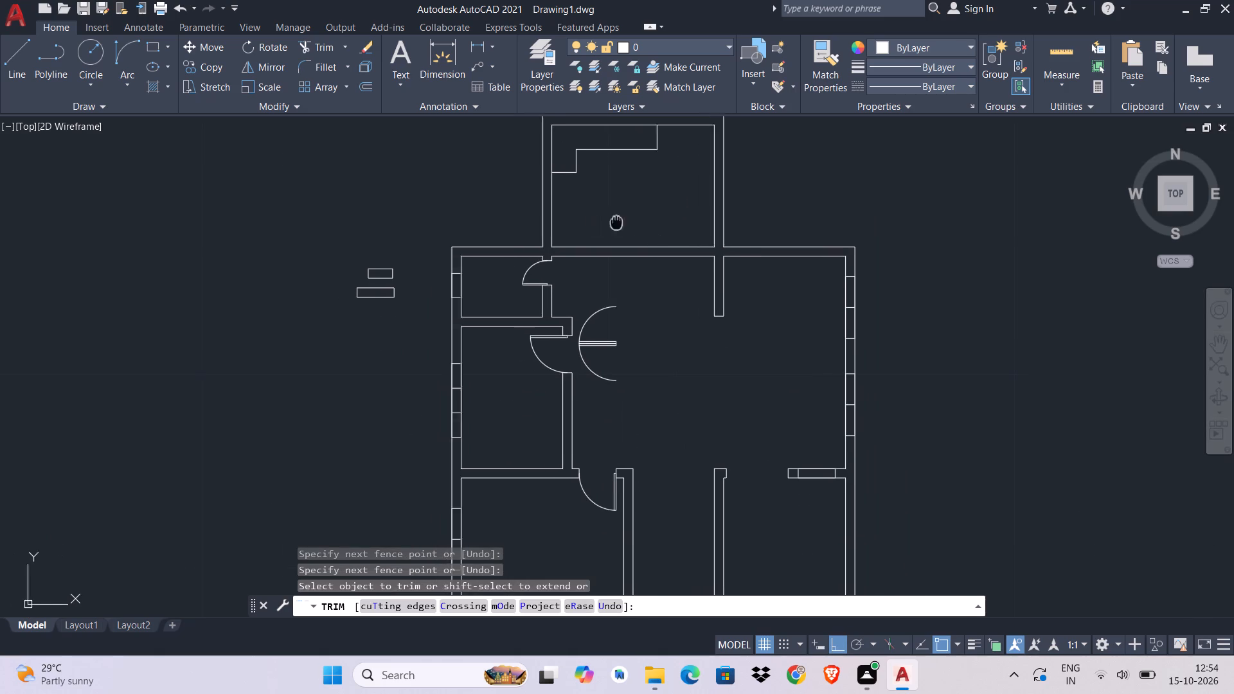
pyautogui.moveTo(620, 222); pyautogui.dragTo(635, 225, button='middle')
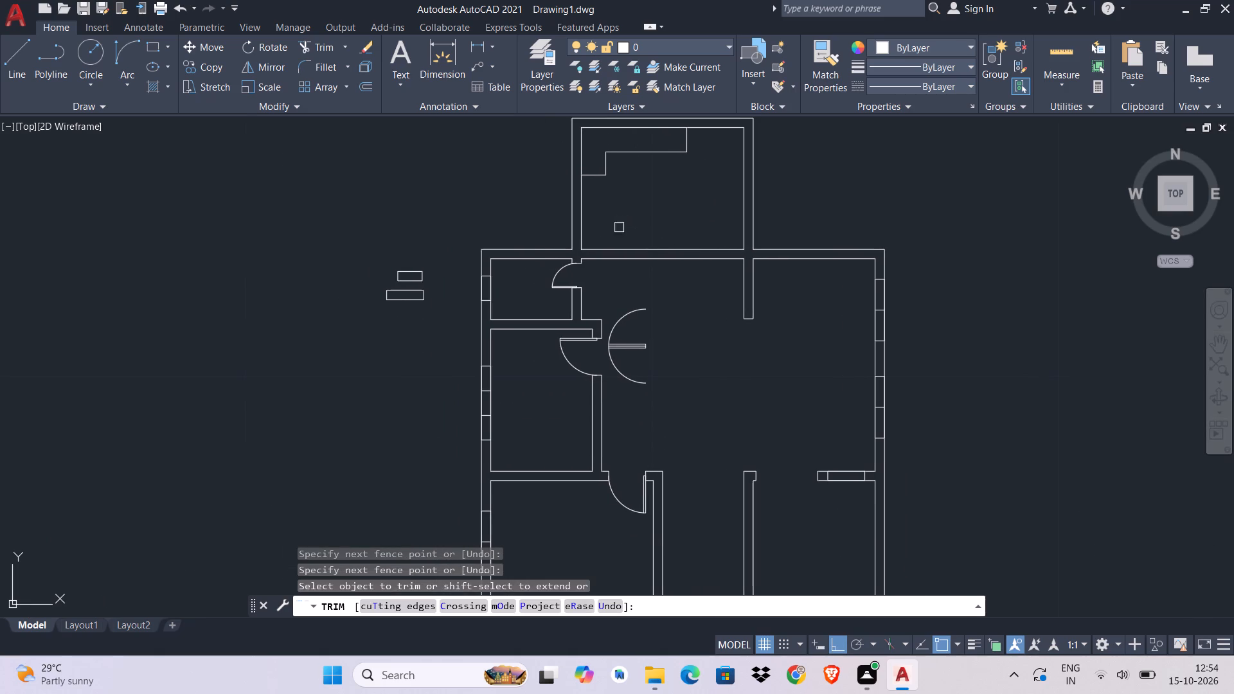
pyautogui.press('Escape')
pyautogui.press('Escape')
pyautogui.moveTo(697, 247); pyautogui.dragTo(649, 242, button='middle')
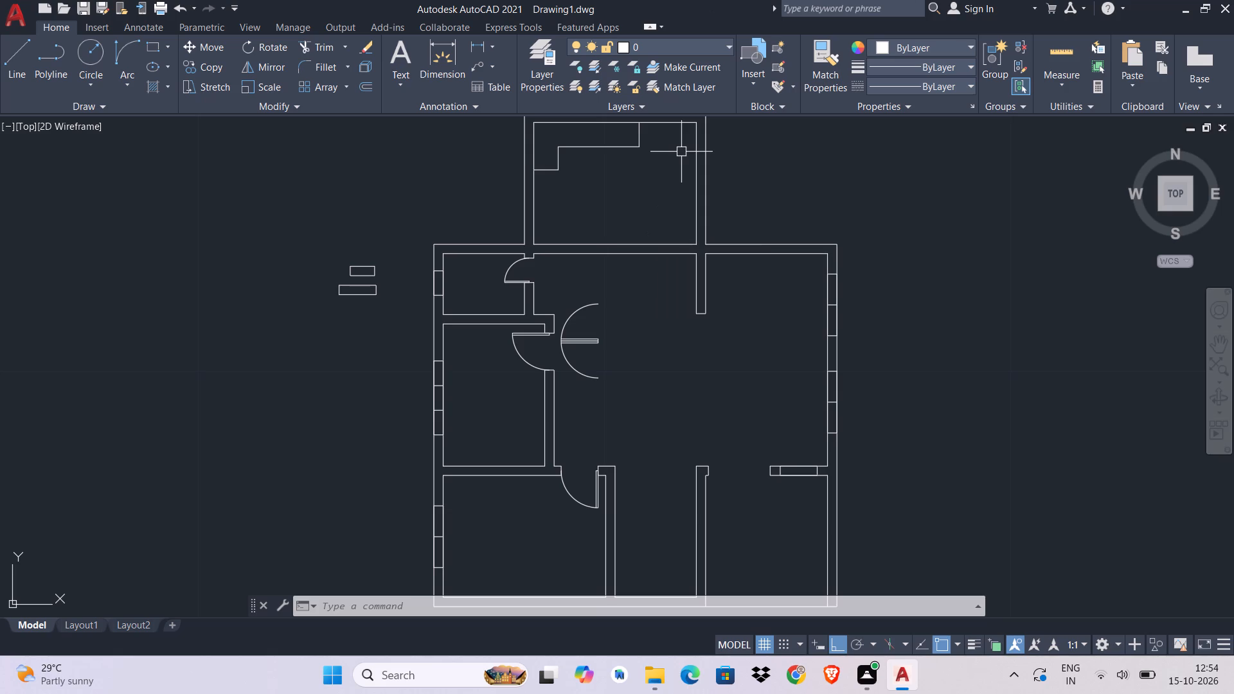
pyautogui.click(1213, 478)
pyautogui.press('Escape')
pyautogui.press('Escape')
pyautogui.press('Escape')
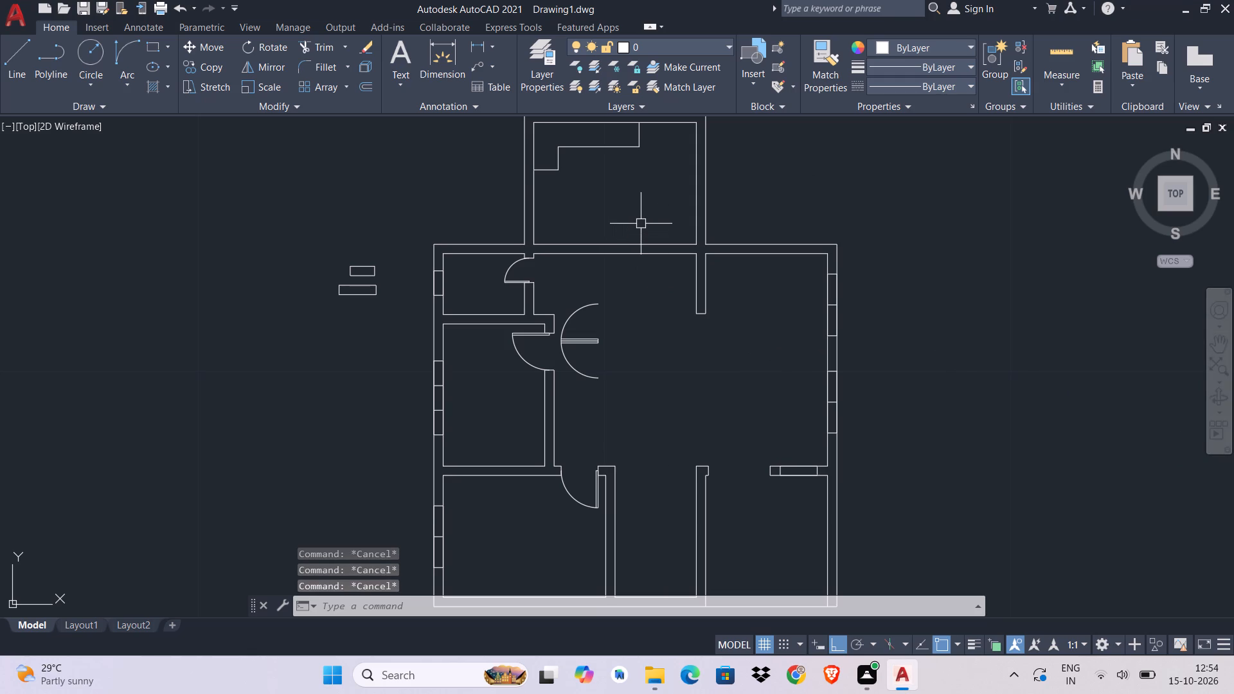
# Draw a short vertical line across the wall below the top room, near the middle of that wall, as an opening edge.
pyautogui.write('l')
pyautogui.press('space')
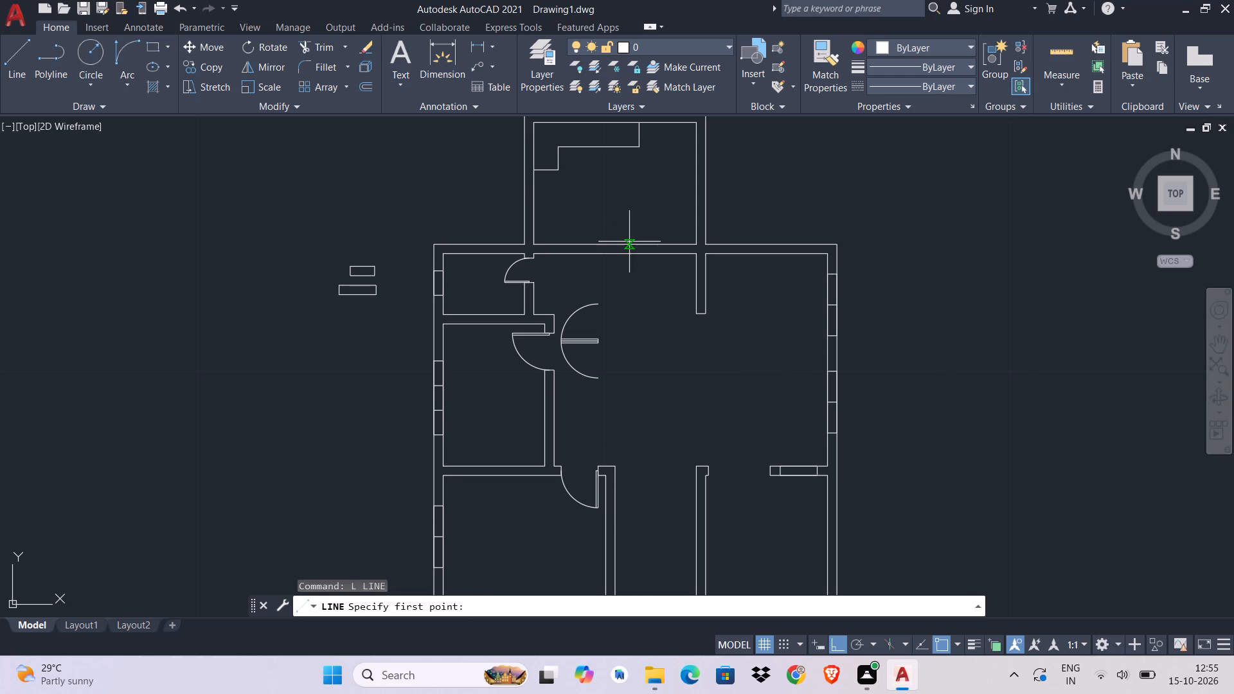
pyautogui.click(614, 248)
pyautogui.click(615, 256)
pyautogui.press('Escape')
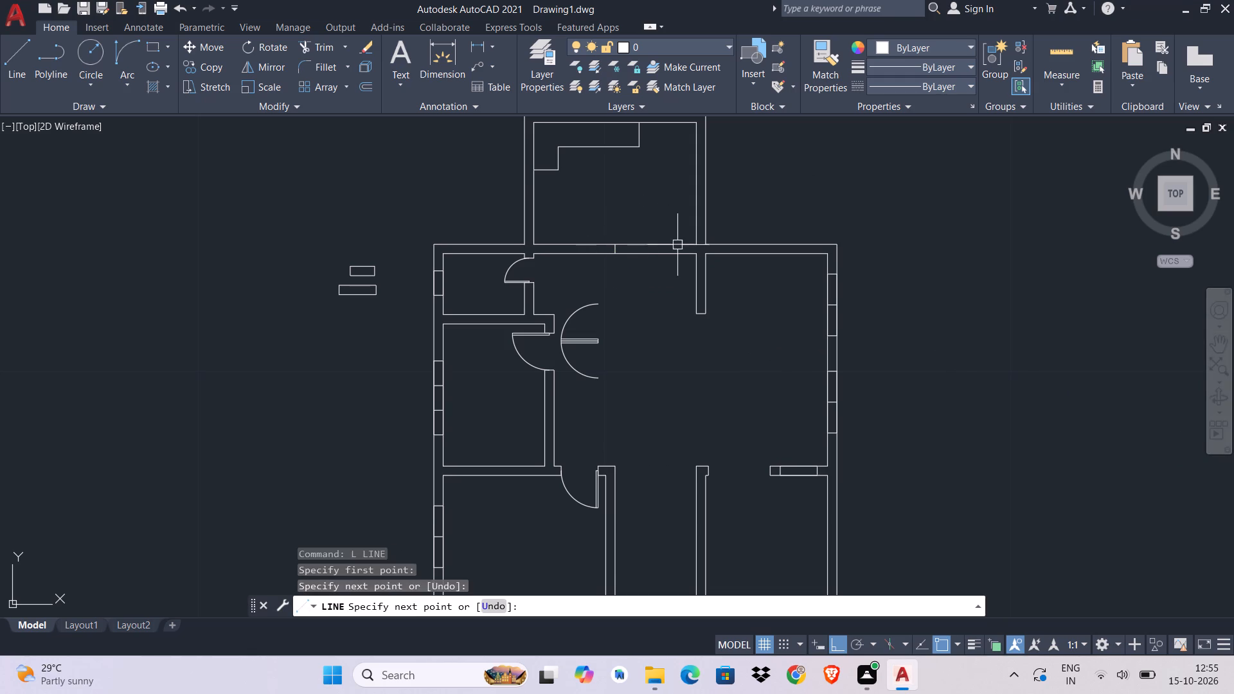
pyautogui.press('Escape')
# Extend the top room's right inner wall line down across the thickness of the wall below it.
pyautogui.press('e')
pyautogui.press('x')
pyautogui.press('space')
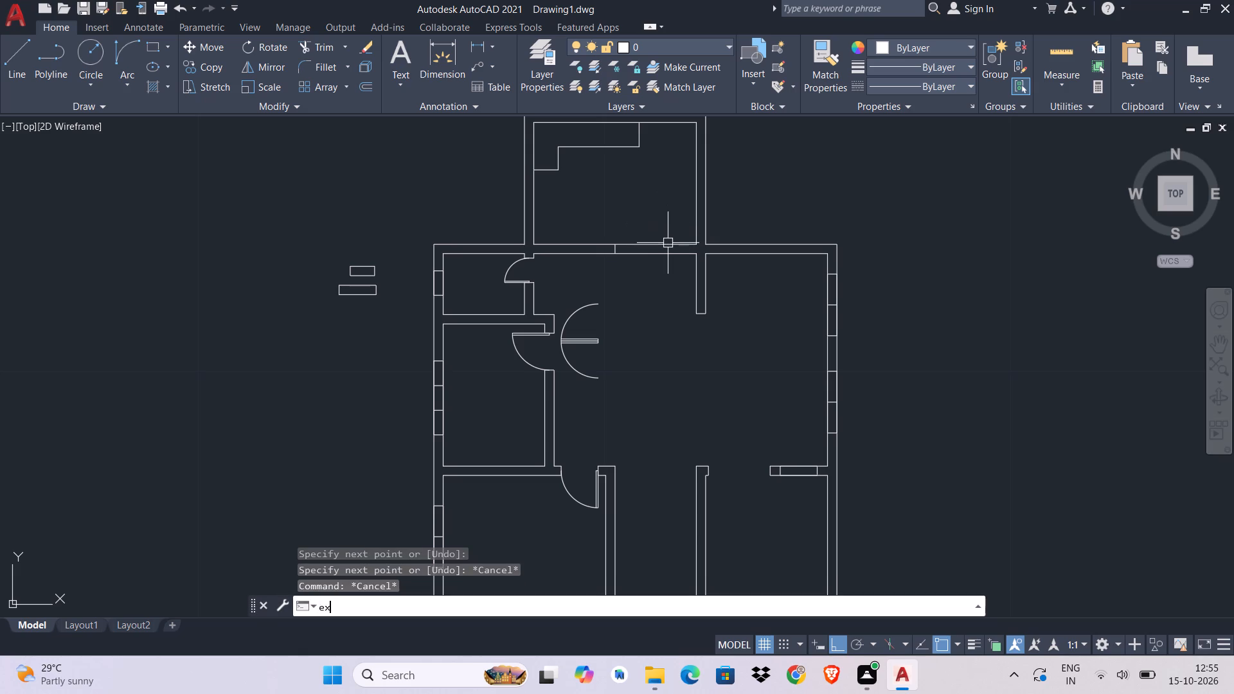
pyautogui.click(696, 221)
pyautogui.press('Escape')
# Trim both wall lines between the short cross line and the right wall to open the top room to the central space.
pyautogui.press('t')
pyautogui.write('r')
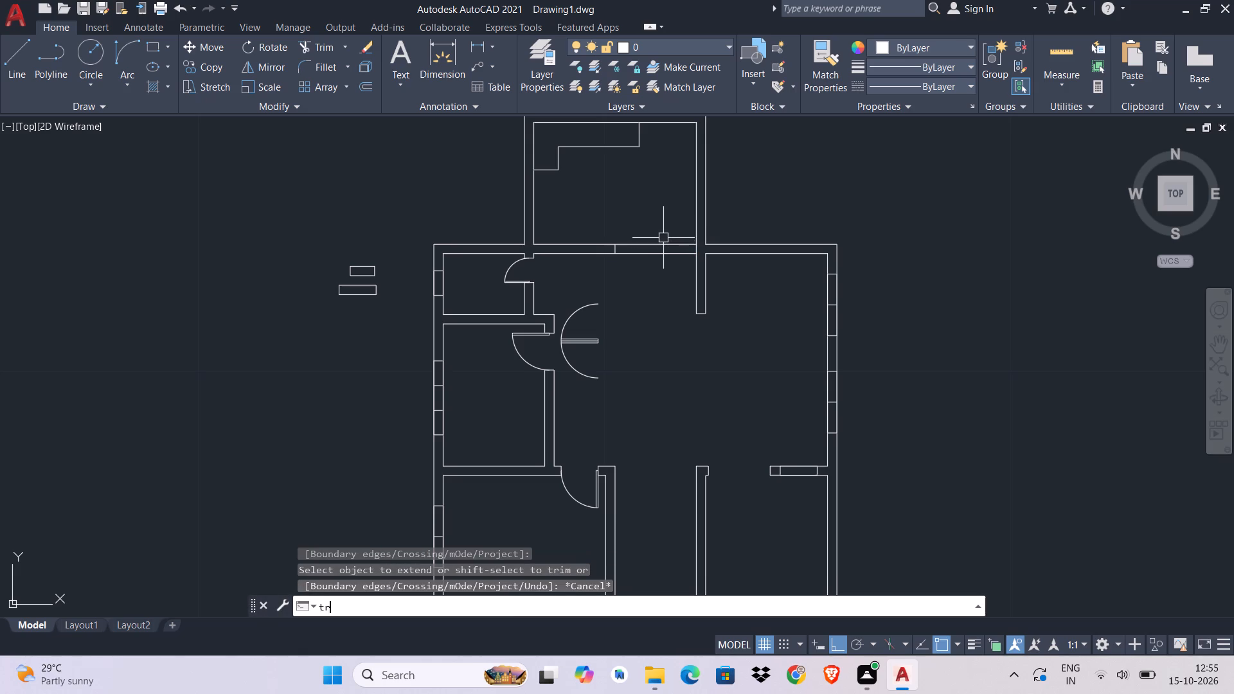
pyautogui.press('space')
pyautogui.click(663, 224)
pyautogui.click(655, 282)
pyautogui.moveTo(632, 256); pyautogui.dragTo(650, 289, button='middle')
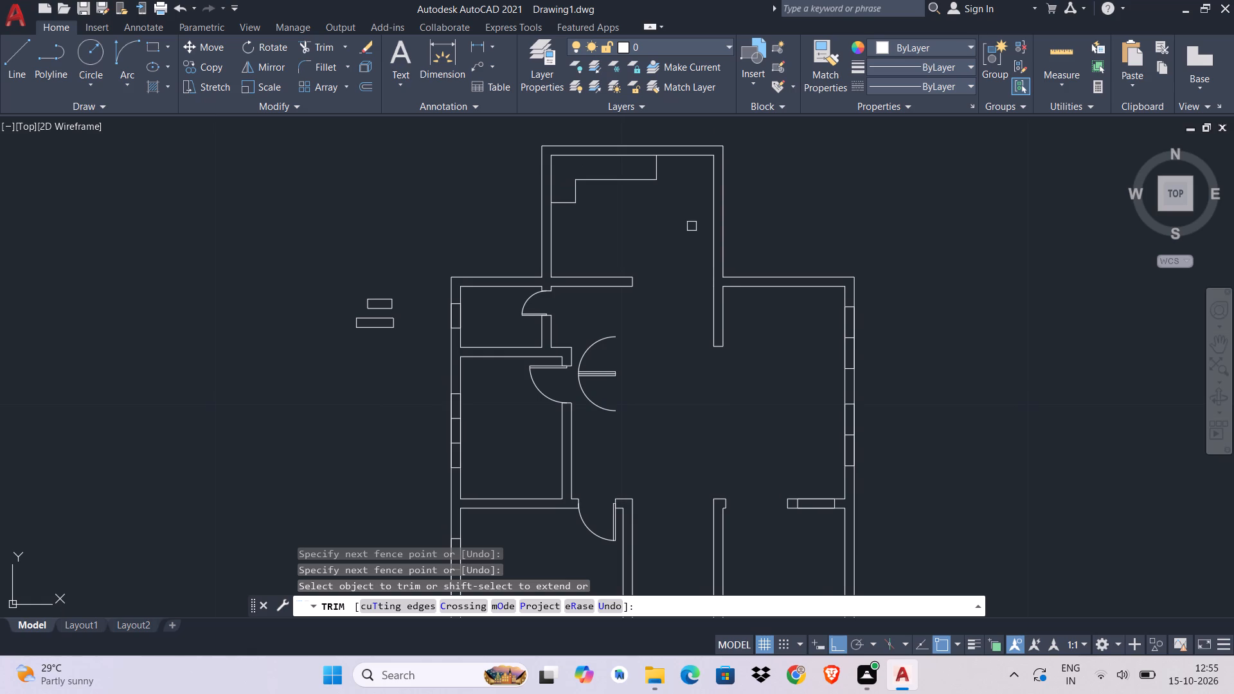
pyautogui.moveTo(627, 319); pyautogui.dragTo(644, 260, button='middle')
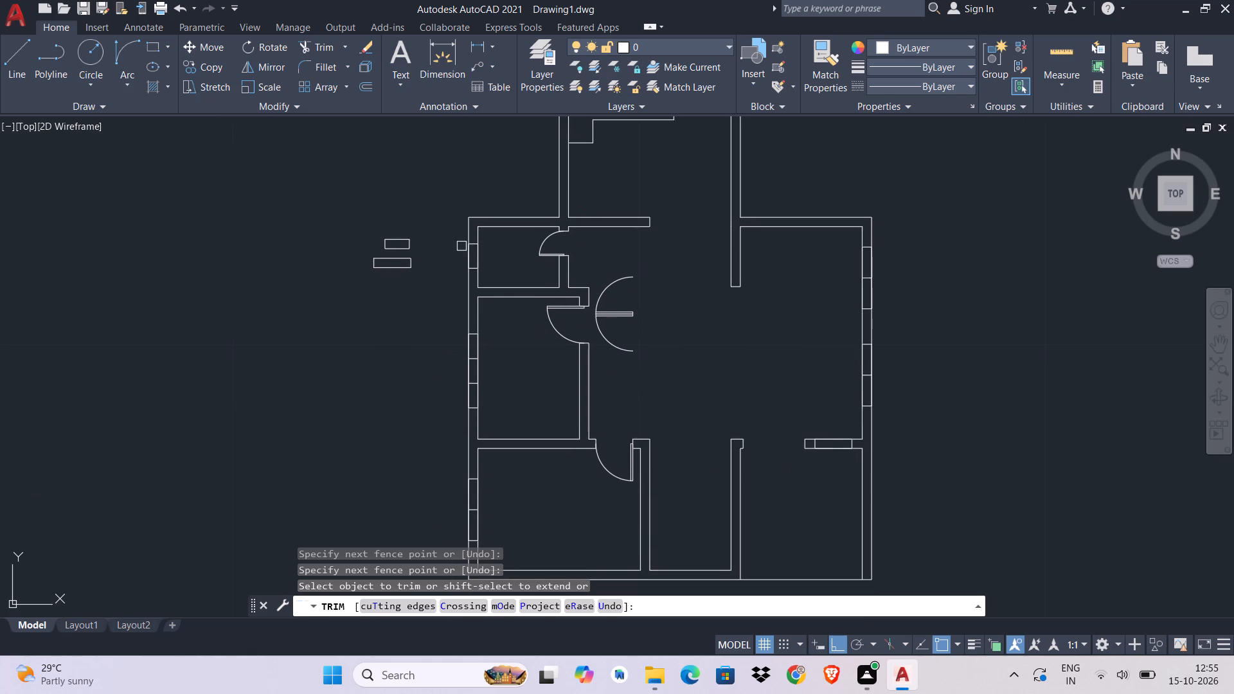
pyautogui.press('Escape')
pyautogui.press('Escape')
pyautogui.press('Escape')
# Erase the two small loose rectangles lying outside the plan beside the upper part of the left outer wall.
pyautogui.click(416, 220)
pyautogui.click(397, 246)
pyautogui.moveTo(413, 217); pyautogui.dragTo(414, 217)
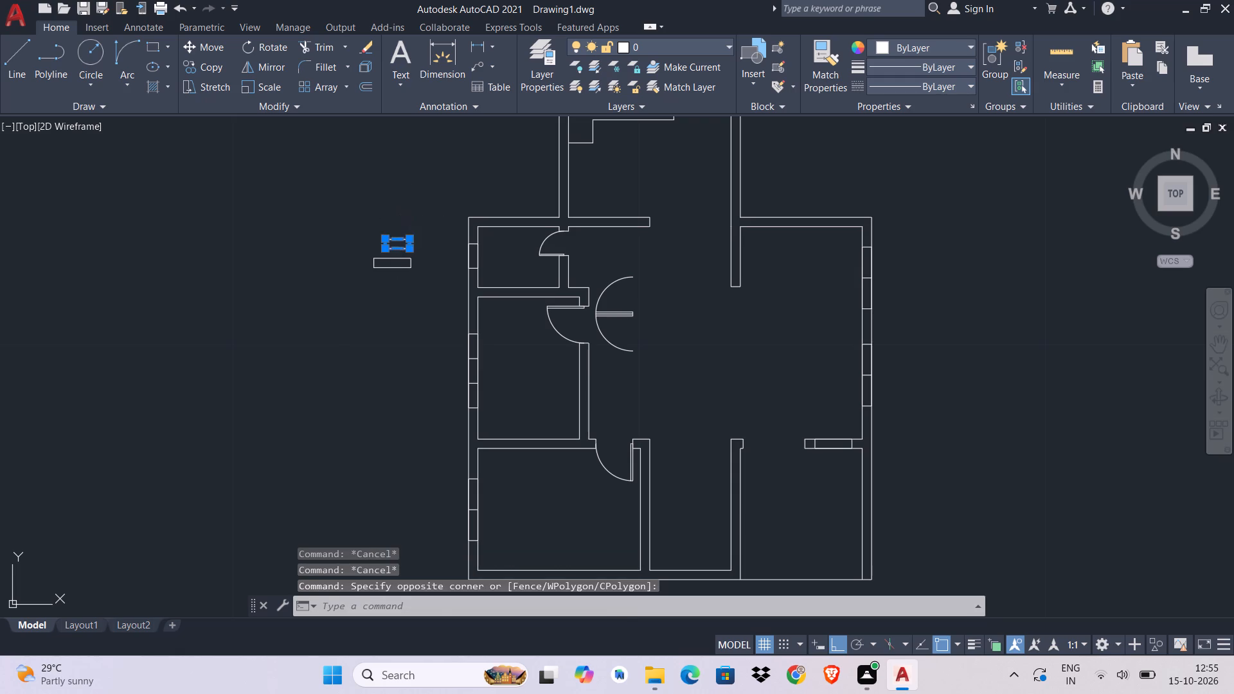
pyautogui.moveTo(414, 217); pyautogui.dragTo(413, 225)
pyautogui.click(329, 348)
pyautogui.press('Delete')
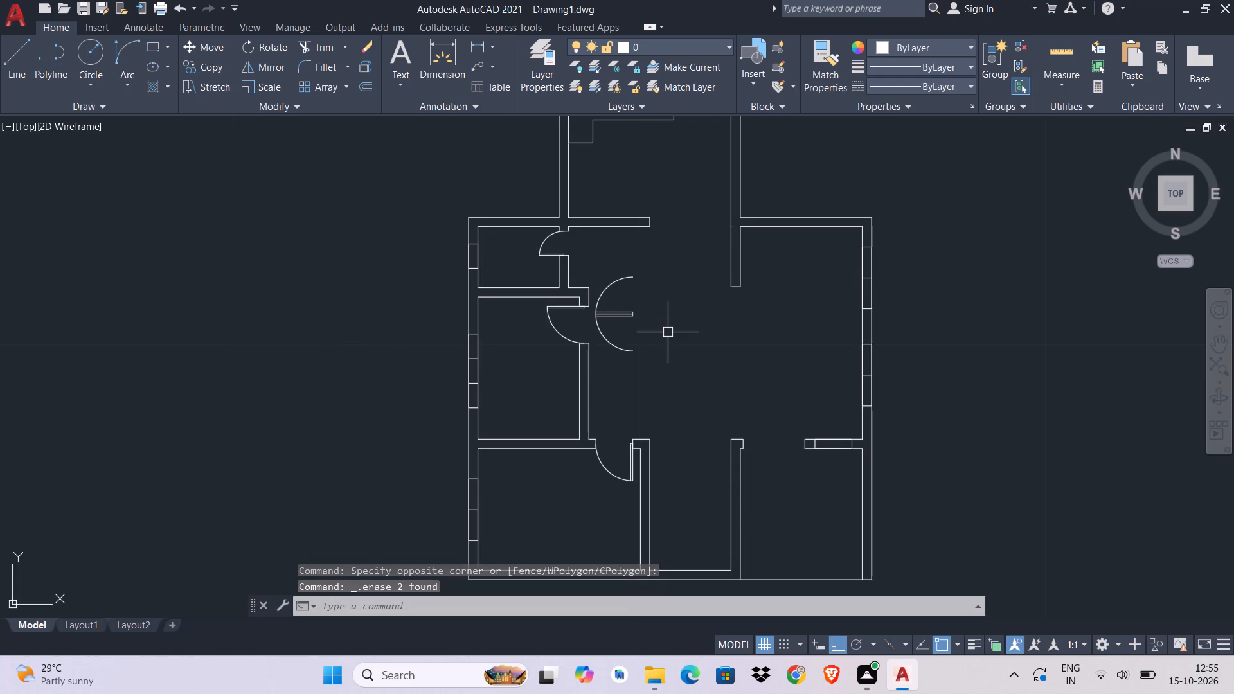
# Move the four short window lines from the middle-left room's outer wall into the top room's right wall.
pyautogui.scroll(1, 666, 378)
pyautogui.moveTo(666, 378); pyautogui.dragTo(633, 334, button='middle')
pyautogui.scroll(-1, 632, 334)
pyautogui.scroll(1, 632, 334)
pyautogui.scroll(-2, 632, 334)
pyautogui.scroll(2, 601, 385)
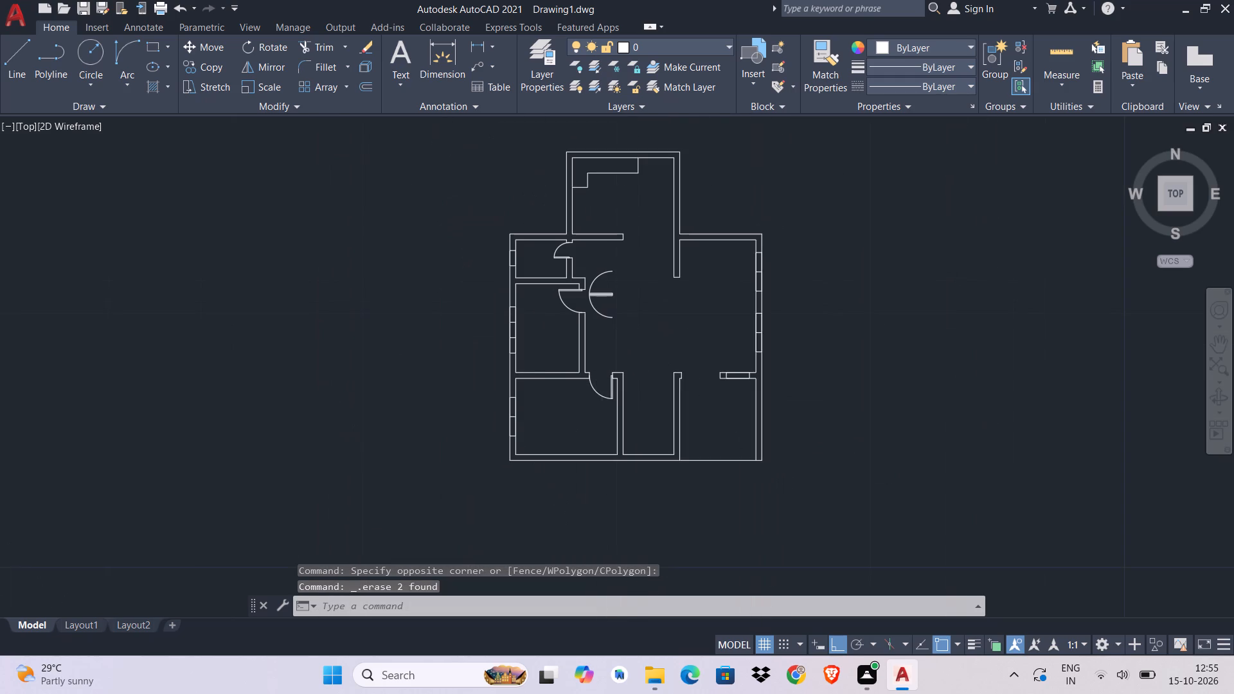
pyautogui.scroll(-1, 601, 385)
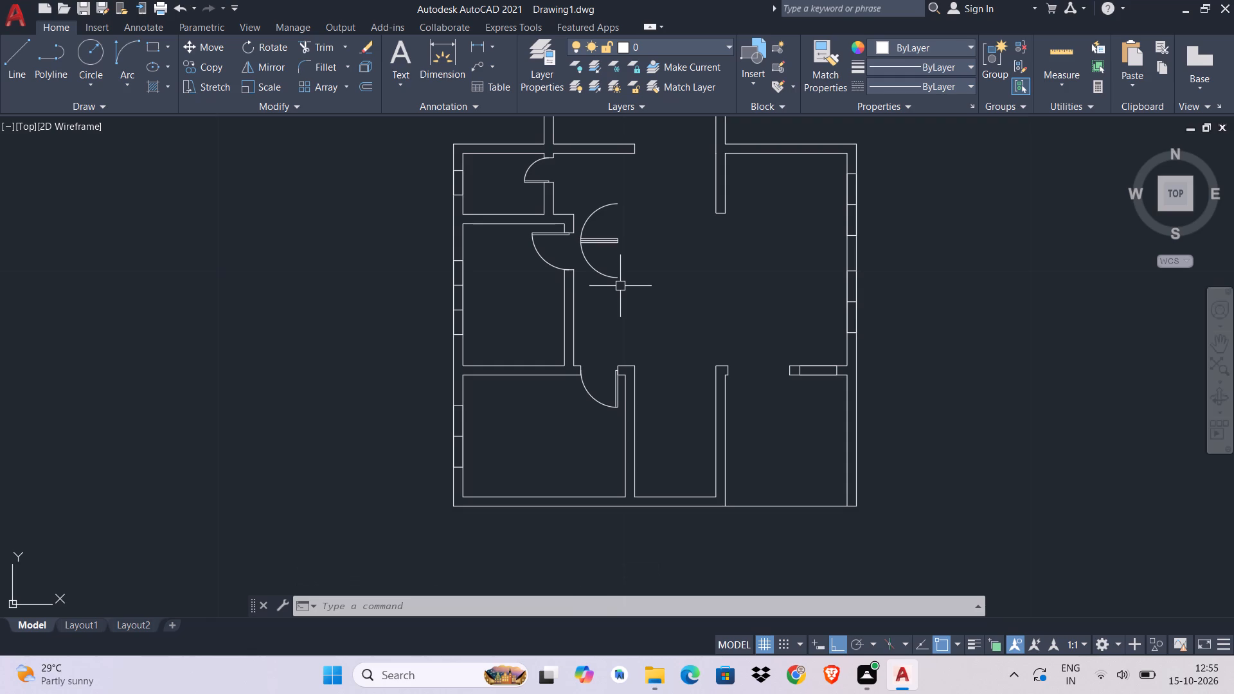
pyautogui.scroll(4, 513, 299)
pyautogui.scroll(-1, 338, 274)
pyautogui.click(326, 174)
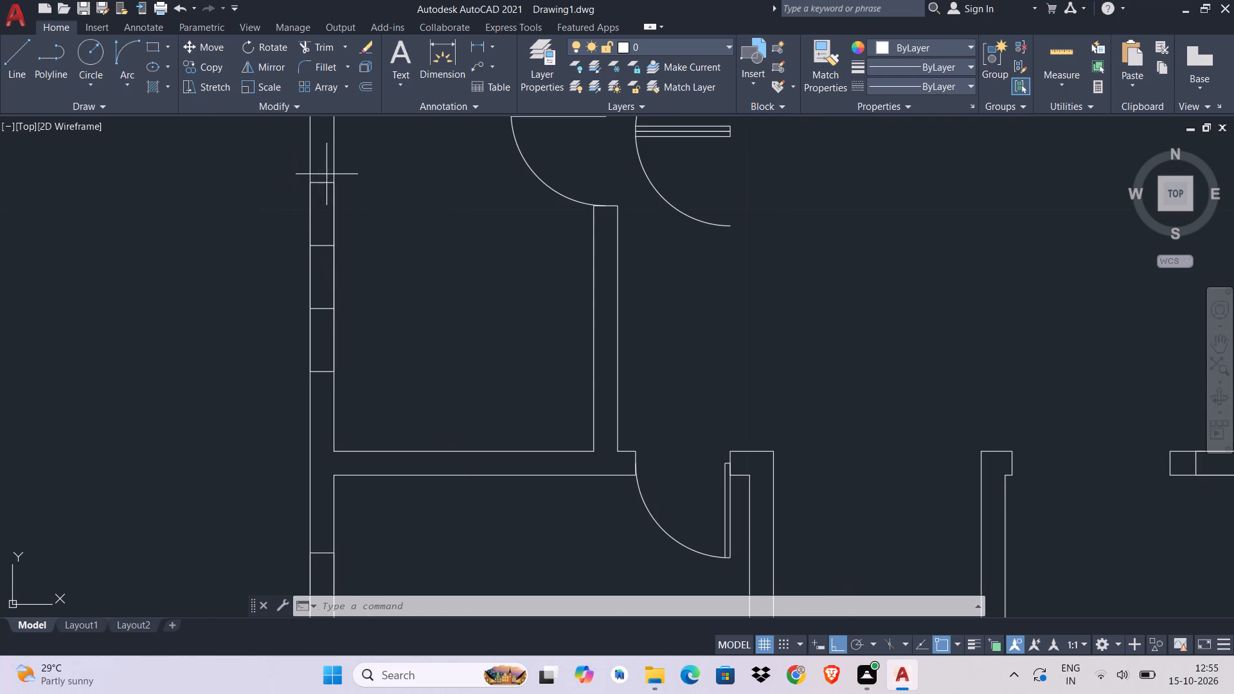
pyautogui.click(317, 381)
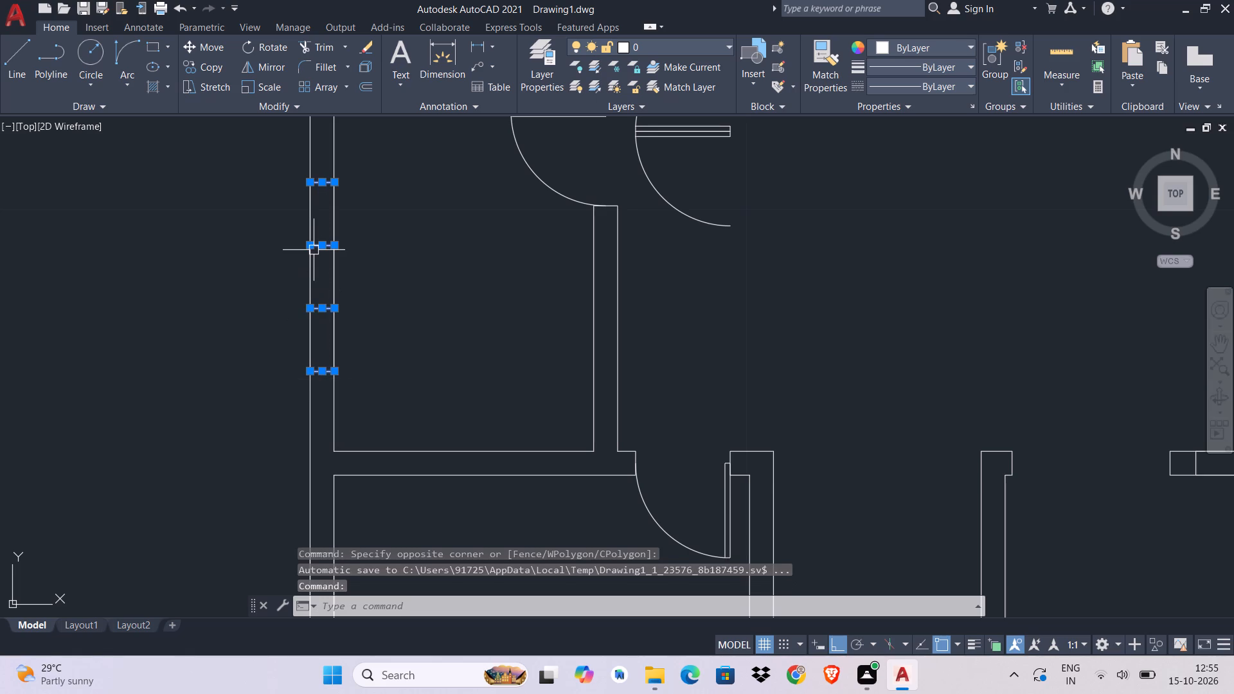
pyautogui.write('m')
pyautogui.press('space')
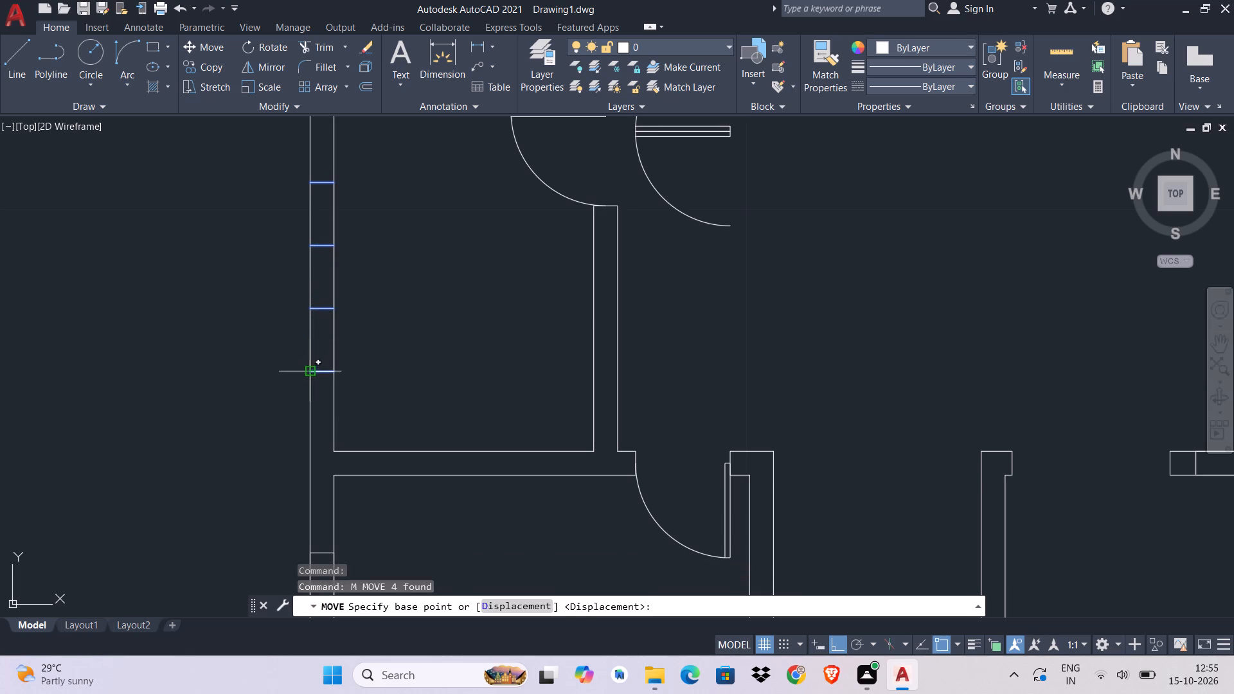
pyautogui.click(308, 370)
pyautogui.scroll(-2, 308, 370)
pyautogui.scroll(2, 308, 370)
pyautogui.scroll(-1, 308, 370)
pyautogui.moveTo(583, 202); pyautogui.dragTo(527, 346, button='middle')
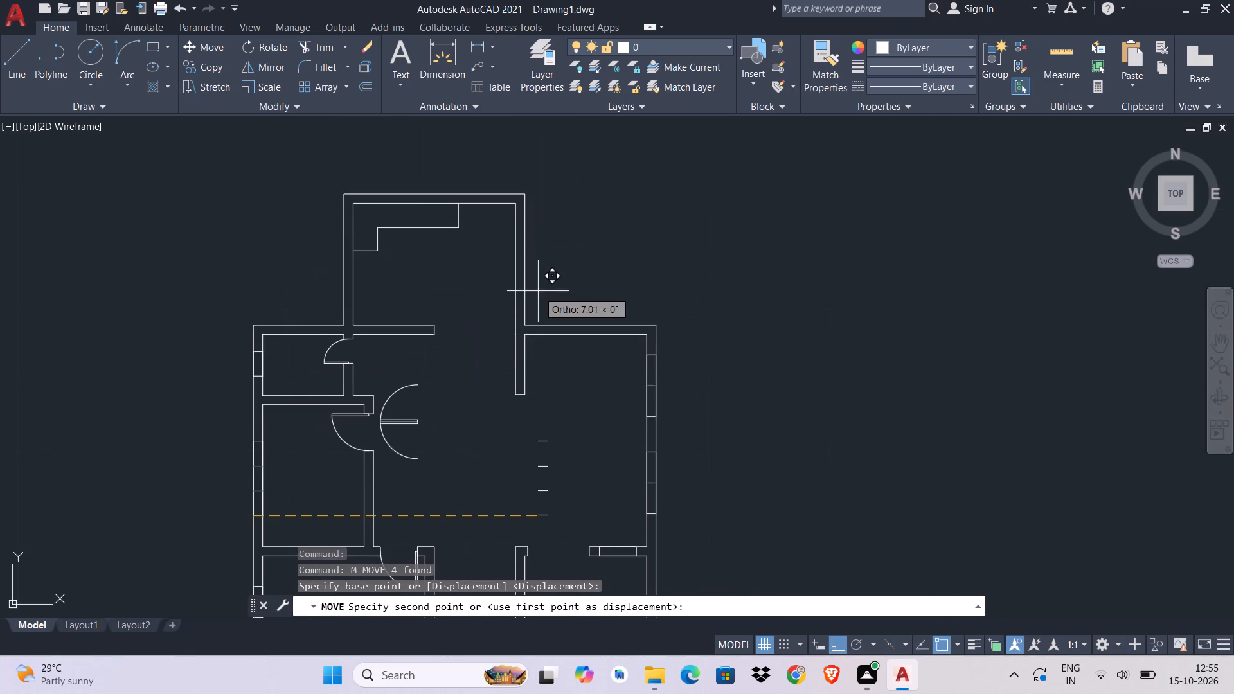
pyautogui.hotkey('ctrl', 'l')
pyautogui.scroll(3, 539, 298)
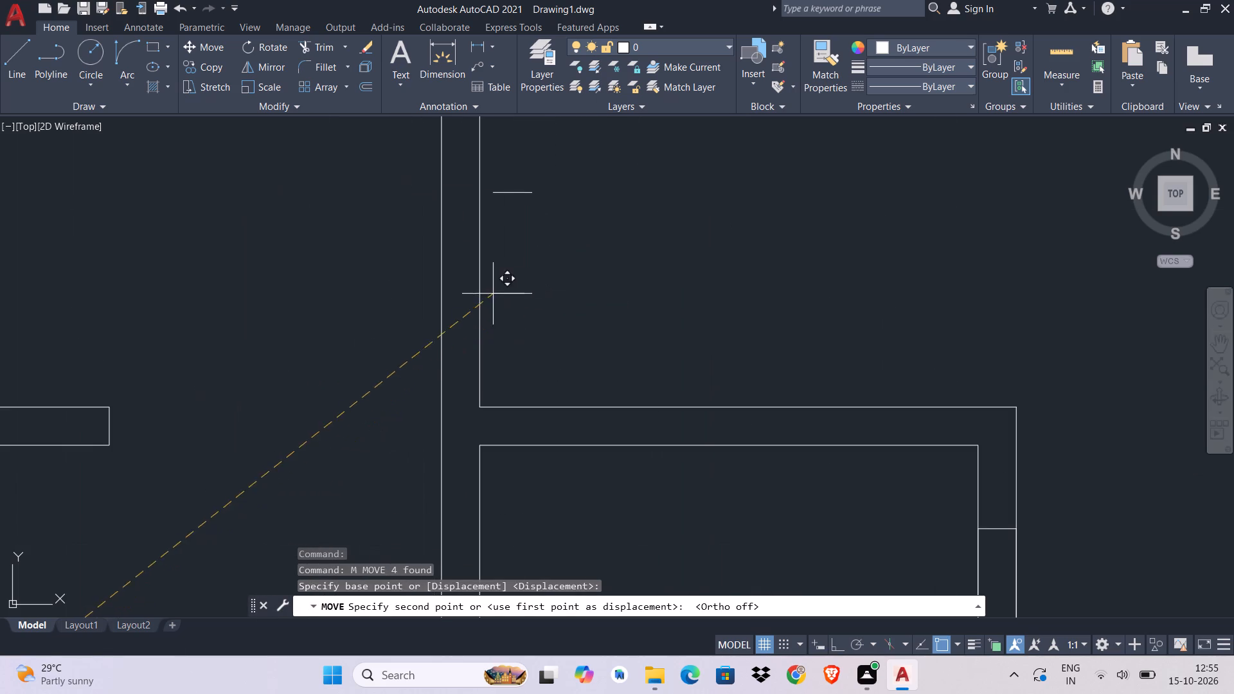
pyautogui.moveTo(491, 294); pyautogui.dragTo(510, 334, button='middle')
pyautogui.scroll(-1, 510, 334)
pyautogui.moveTo(497, 337); pyautogui.dragTo(519, 401, button='middle')
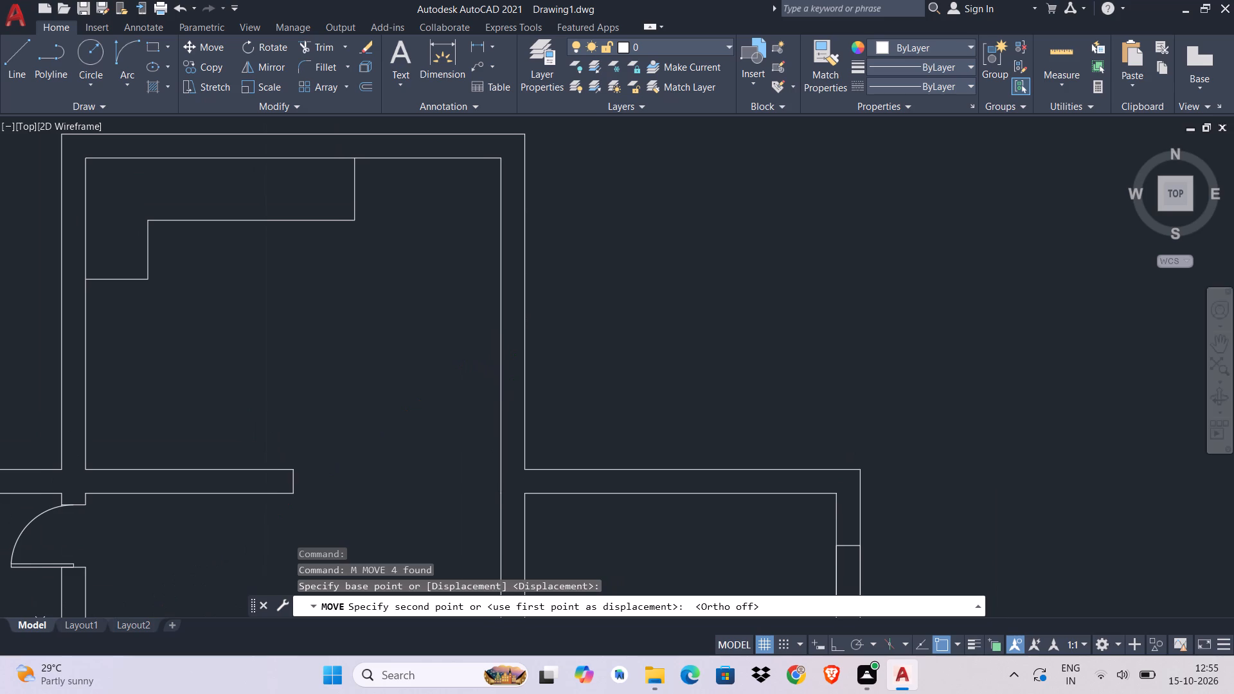
pyautogui.click(502, 400)
# Examine how the moved window lines sit in the top room's right wall.
pyautogui.scroll(1, 488, 414)
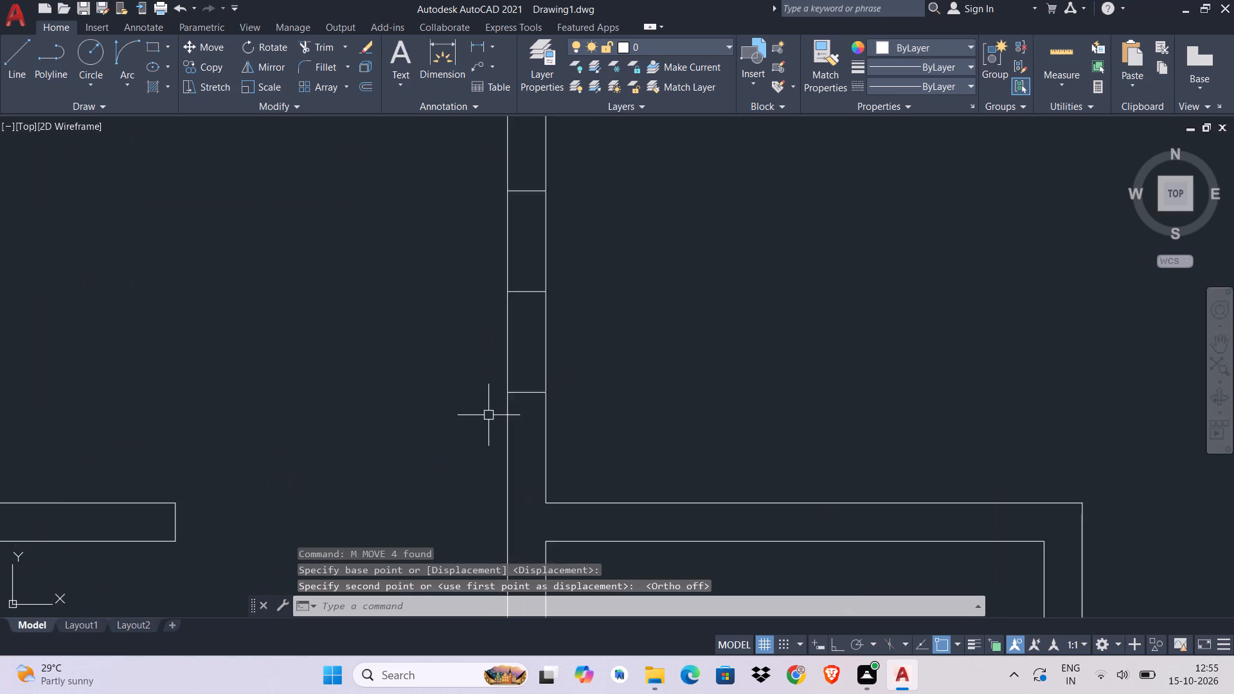
pyautogui.scroll(-1, 488, 417)
pyautogui.scroll(6, 488, 417)
pyautogui.scroll(-1, 509, 381)
pyautogui.scroll(1, 509, 381)
pyautogui.scroll(-5, 509, 381)
pyautogui.scroll(1, 529, 356)
pyautogui.scroll(-5, 526, 356)
pyautogui.moveTo(486, 353); pyautogui.dragTo(528, 359, button='middle')
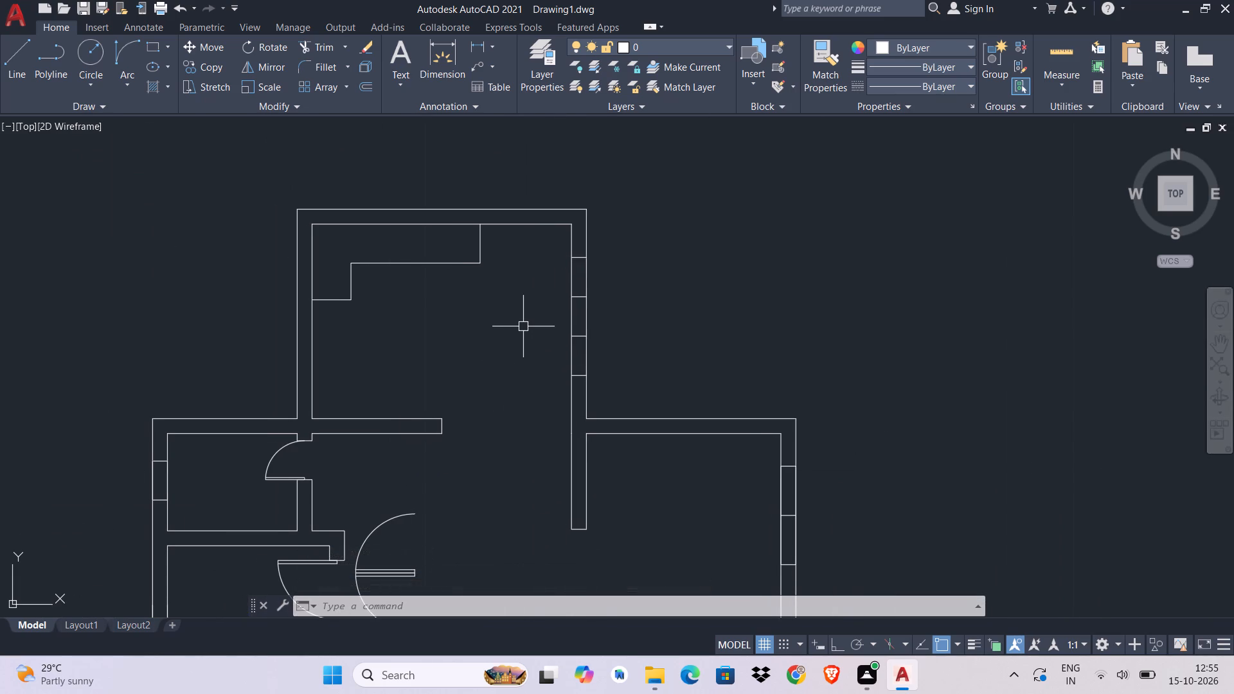
# Rotate the lower door of the paired door symbols, leaf and arc, 180° about its leaf's right end.
pyautogui.moveTo(440, 347); pyautogui.dragTo(508, 215, button='middle')
pyautogui.moveTo(492, 484); pyautogui.dragTo(500, 420, button='middle')
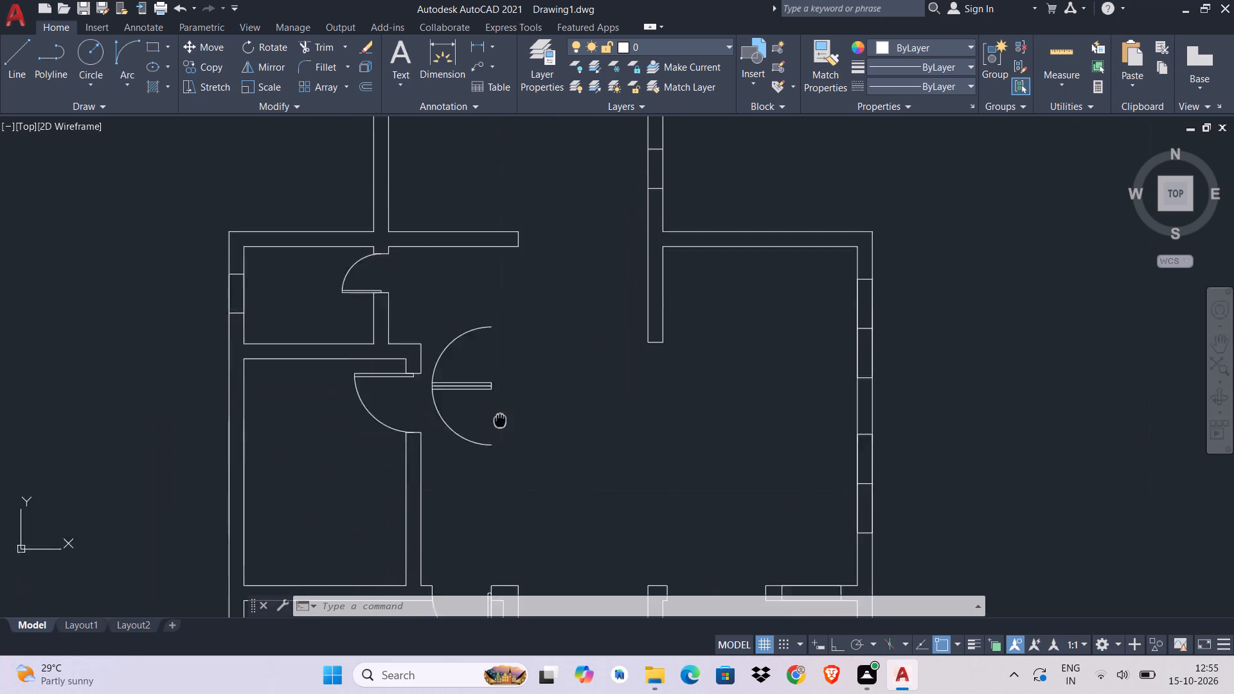
pyautogui.moveTo(500, 420); pyautogui.dragTo(499, 378, button='middle')
pyautogui.scroll(4, 475, 343)
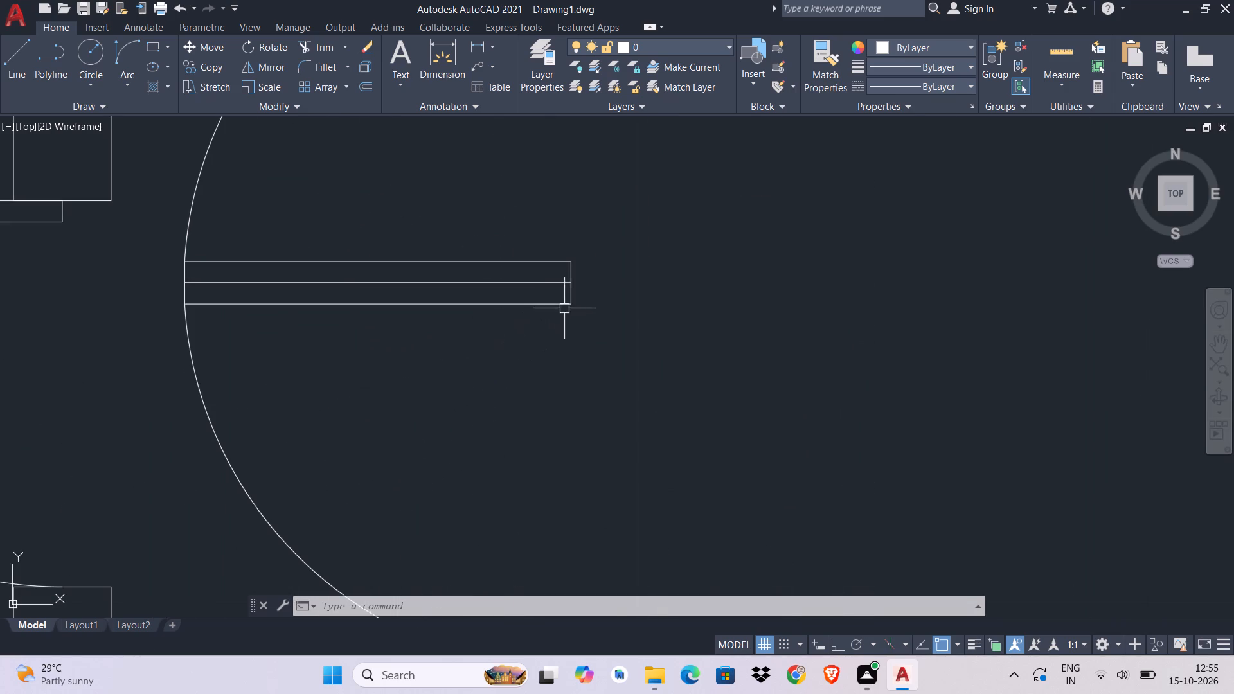
pyautogui.click(594, 287)
pyautogui.moveTo(424, 368); pyautogui.dragTo(533, 276, button='middle')
pyautogui.click(324, 457)
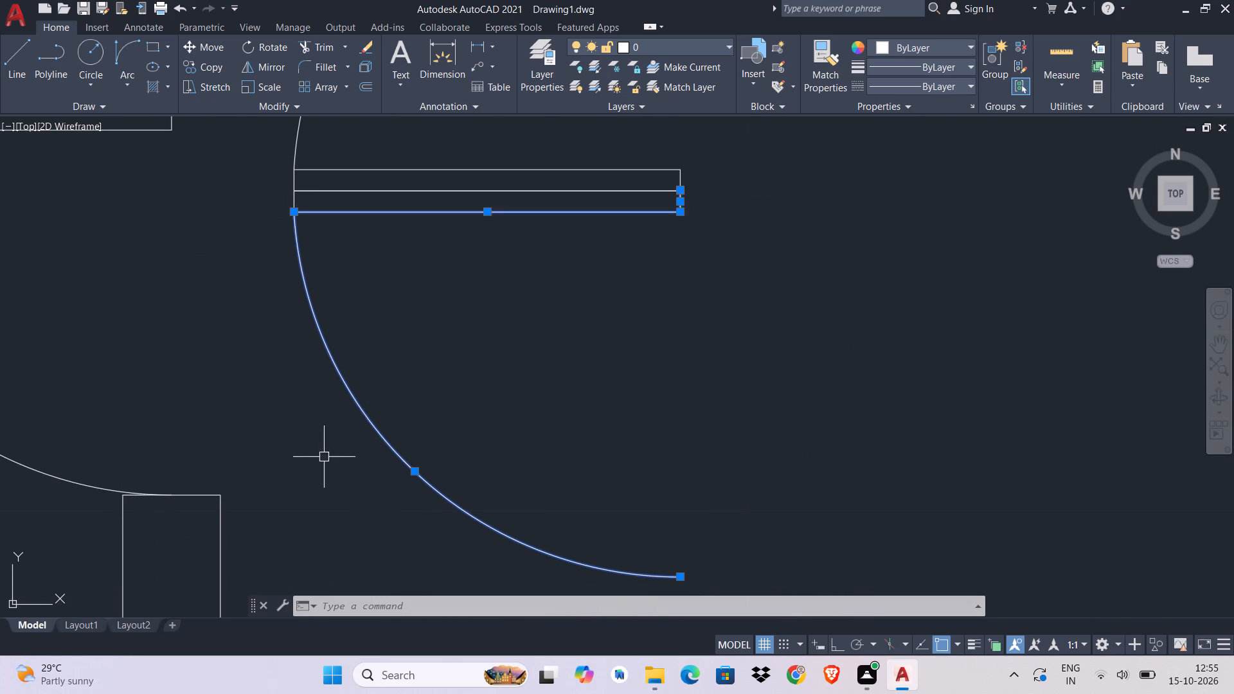
pyautogui.scroll(-1, 290, 199)
pyautogui.scroll(4, 294, 201)
pyautogui.click(294, 201)
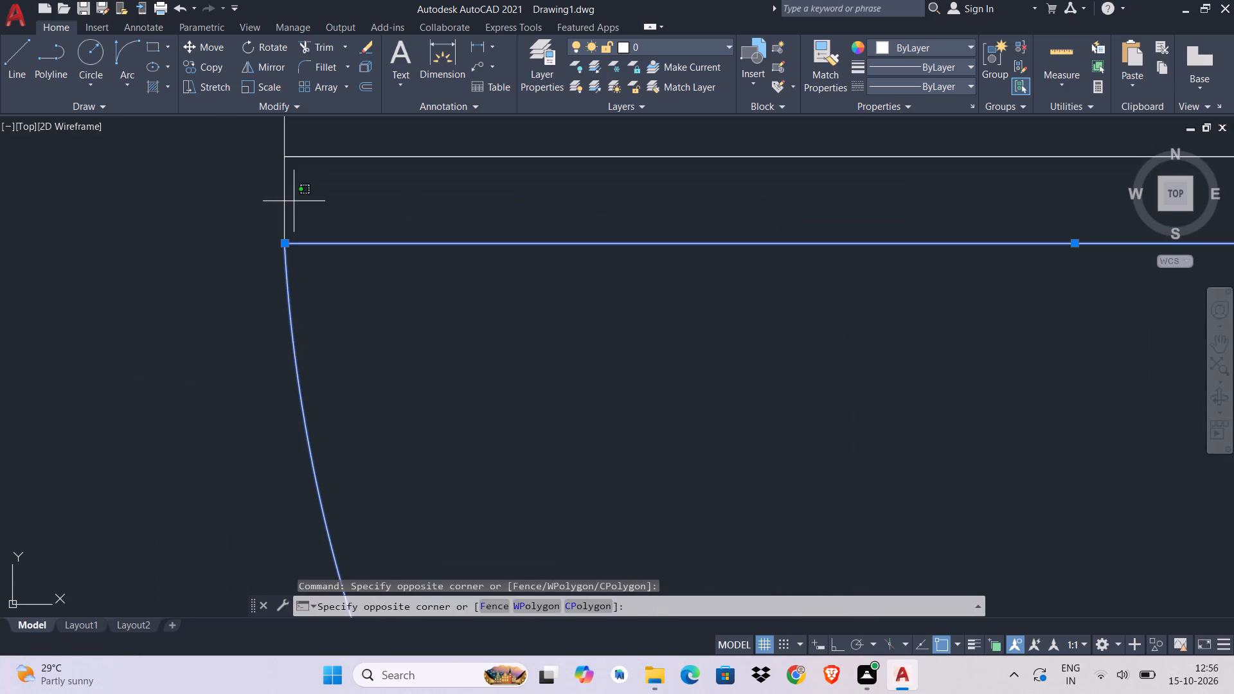
pyautogui.click(163, 286)
pyautogui.click(361, 154)
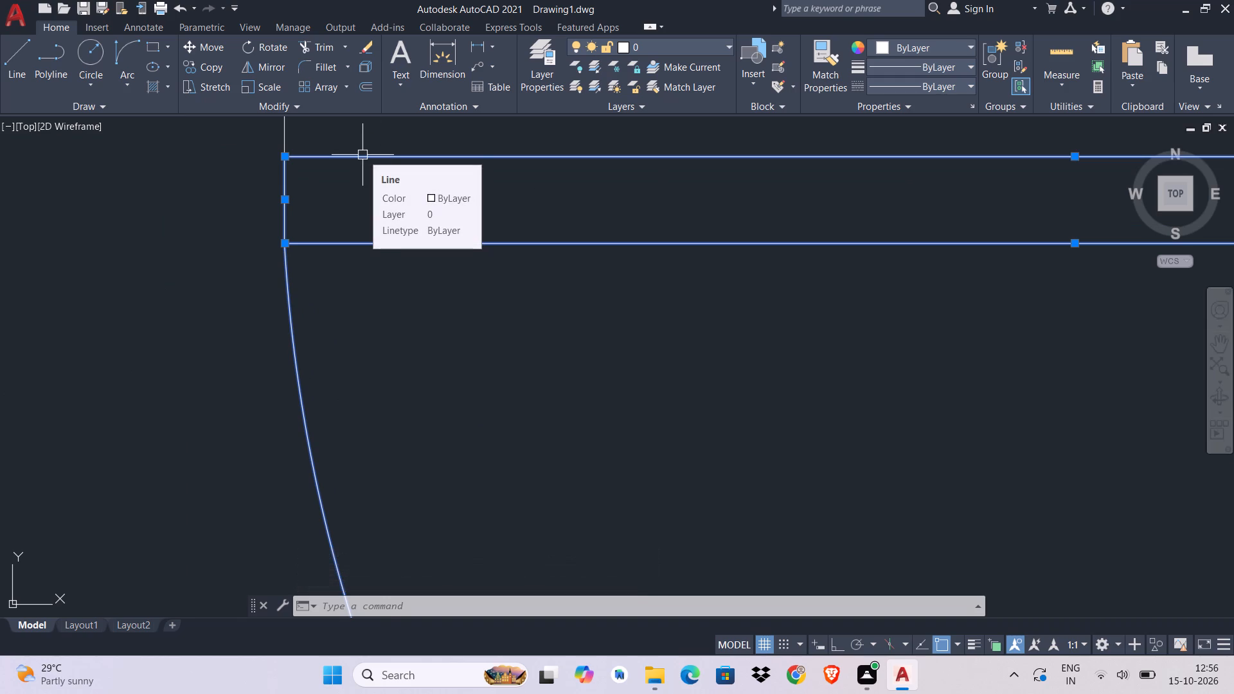
pyautogui.write('ro')
pyautogui.press('Return')
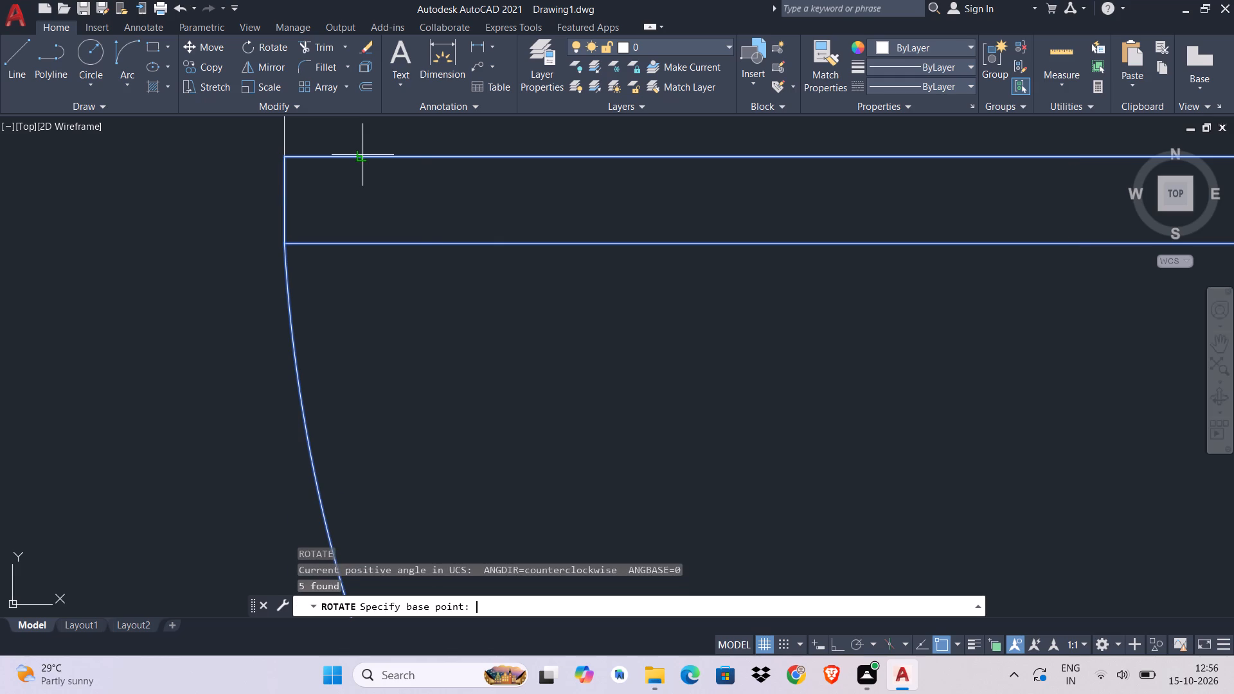
pyautogui.scroll(-4, 421, 211)
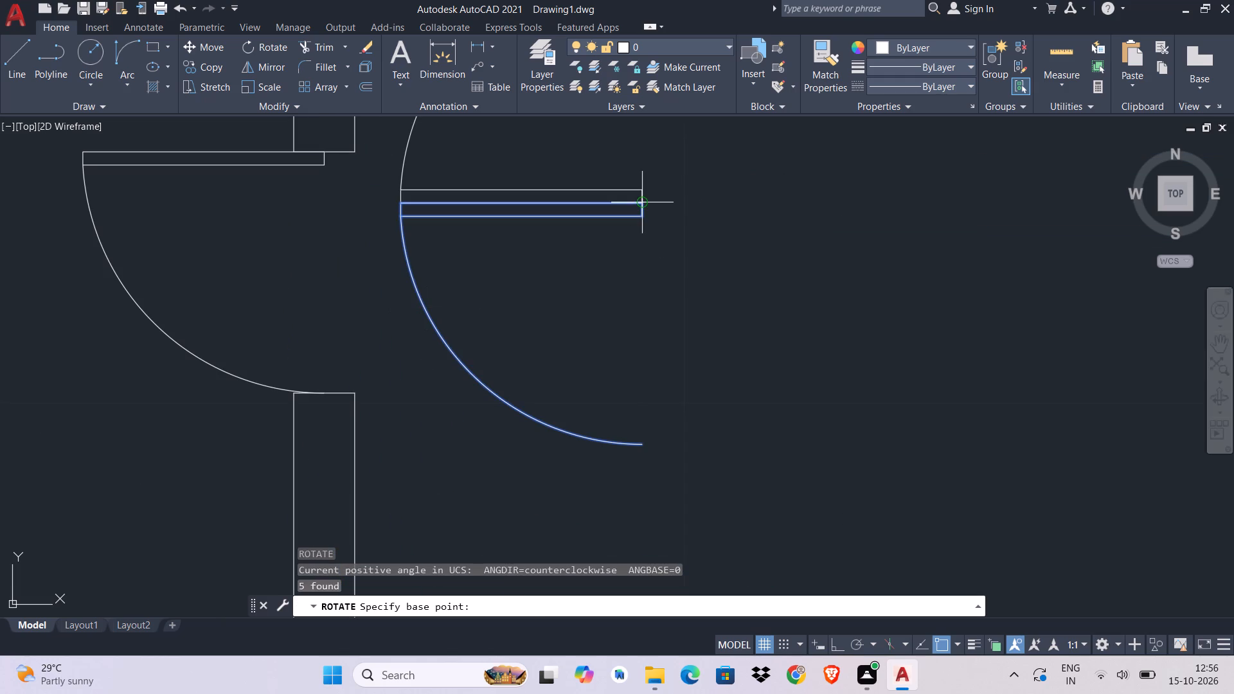
pyautogui.click(638, 201)
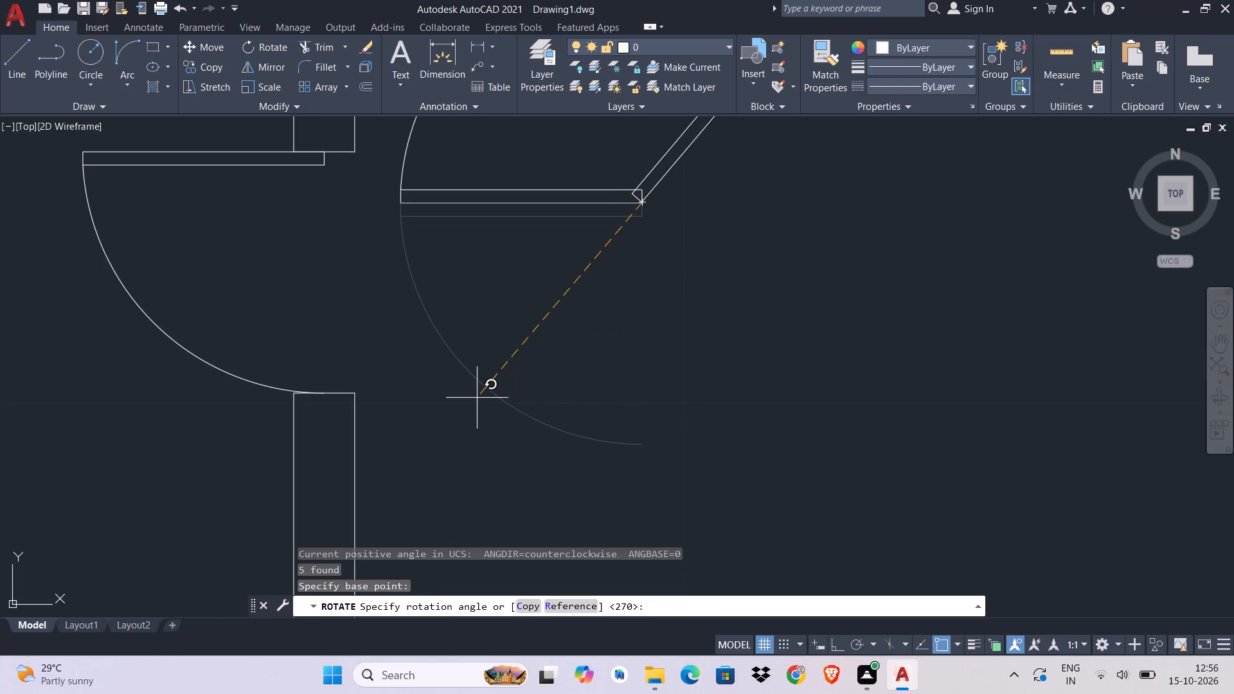
pyautogui.hotkey('ctrl', 'l')
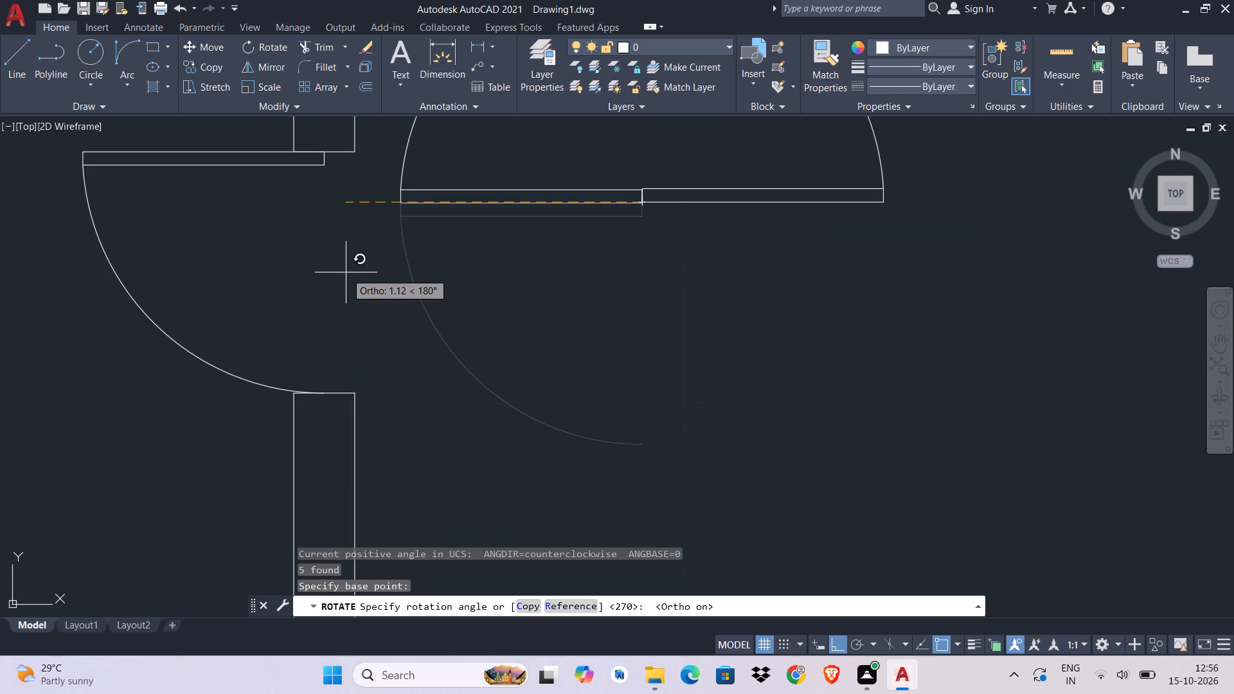
pyautogui.click(346, 272)
# Move the rotated door, leaf and arc, into the top room, placing it loose near the left wall.
pyautogui.moveTo(745, 234); pyautogui.dragTo(640, 430, button='middle')
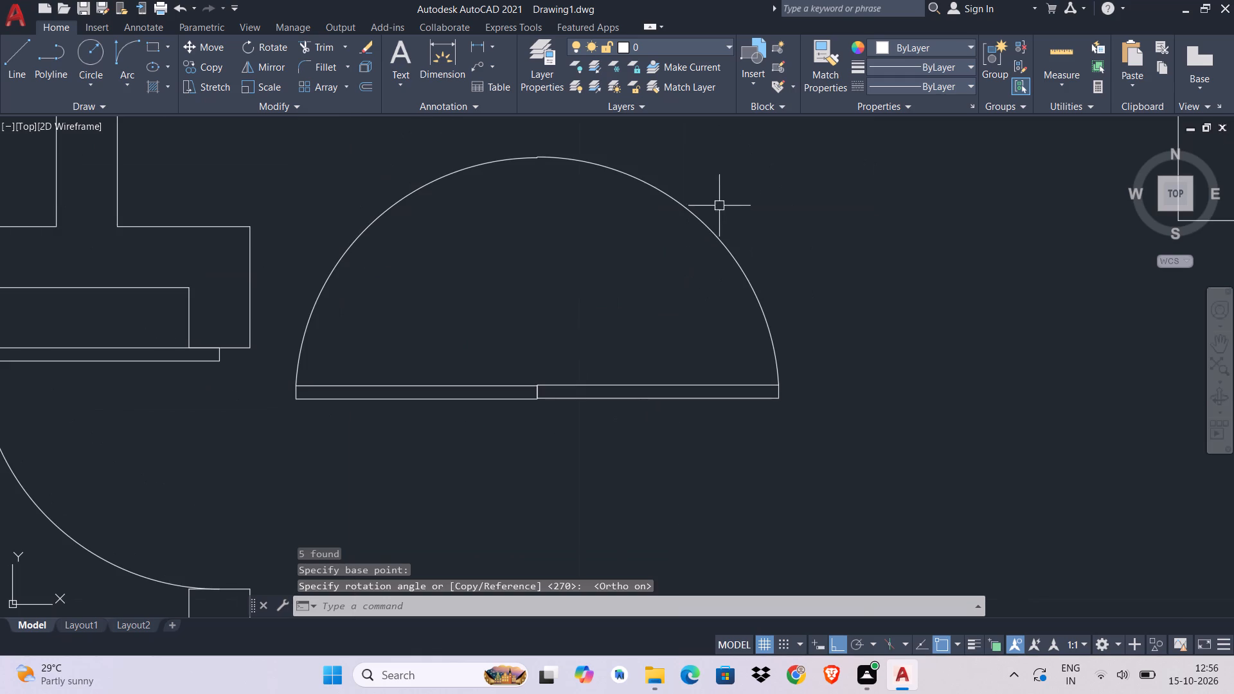
pyautogui.click(793, 156)
pyautogui.click(551, 501)
pyautogui.scroll(3, 535, 404)
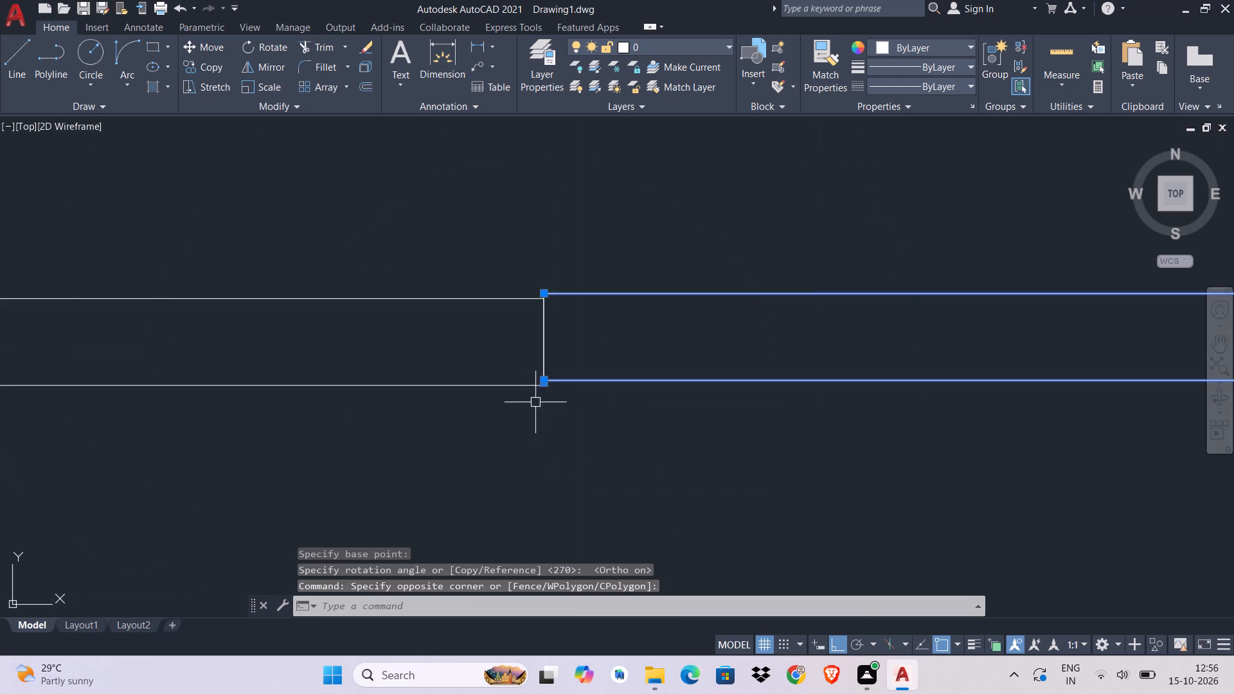
pyautogui.scroll(4, 535, 402)
pyautogui.click(546, 327)
pyautogui.press('m')
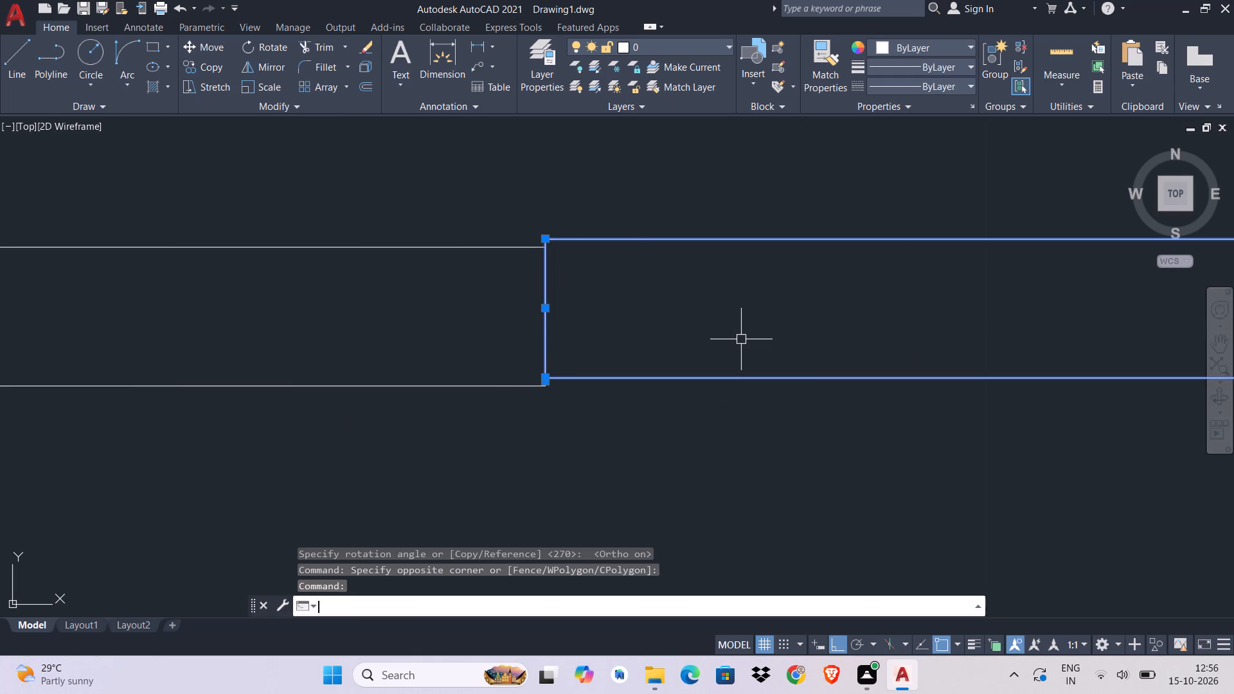
pyautogui.press('space')
pyautogui.click(548, 380)
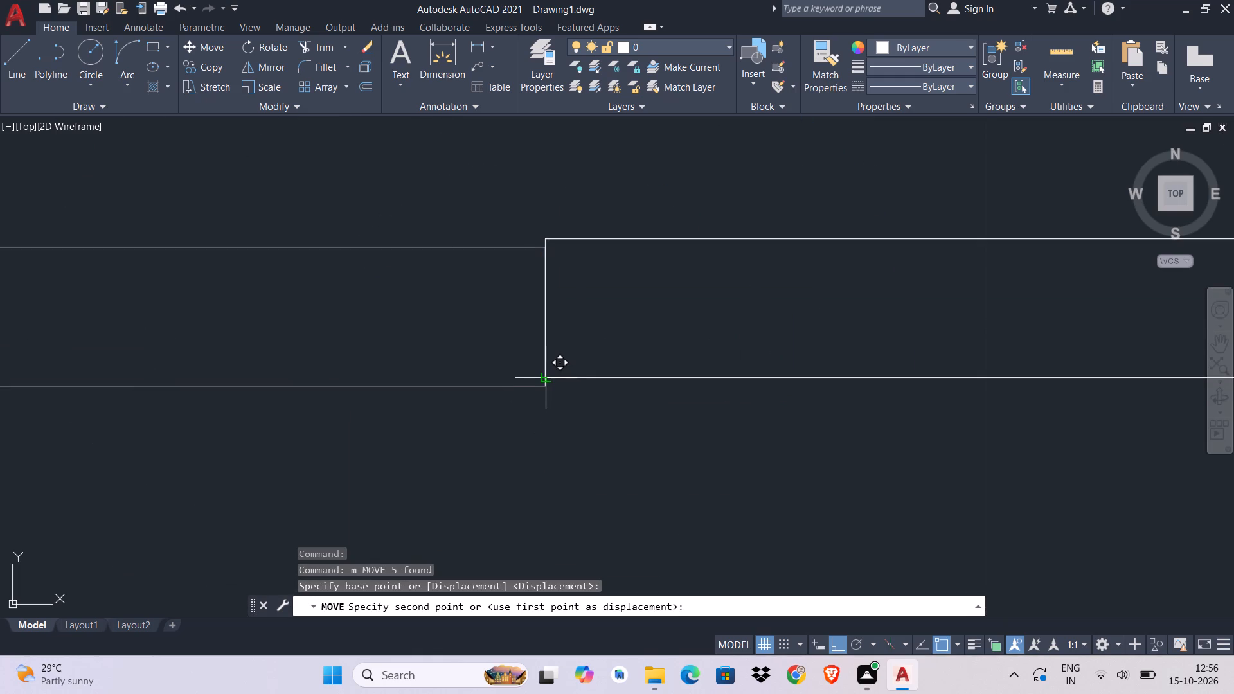
pyautogui.hotkey('ctrl', 'l')
pyautogui.scroll(-3, 537, 406)
pyautogui.scroll(1, 537, 406)
pyautogui.scroll(-1, 537, 406)
pyautogui.scroll(1, 537, 402)
pyautogui.scroll(-1, 537, 387)
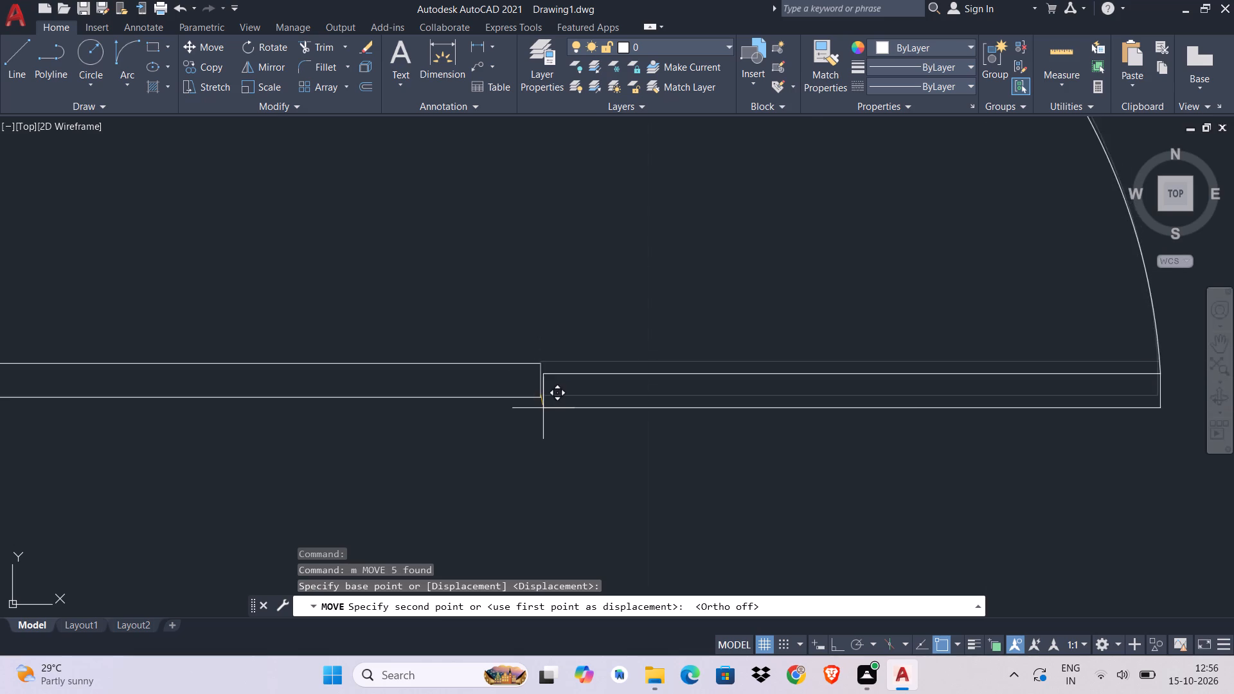
pyautogui.scroll(-5, 543, 408)
pyautogui.scroll(3, 432, 218)
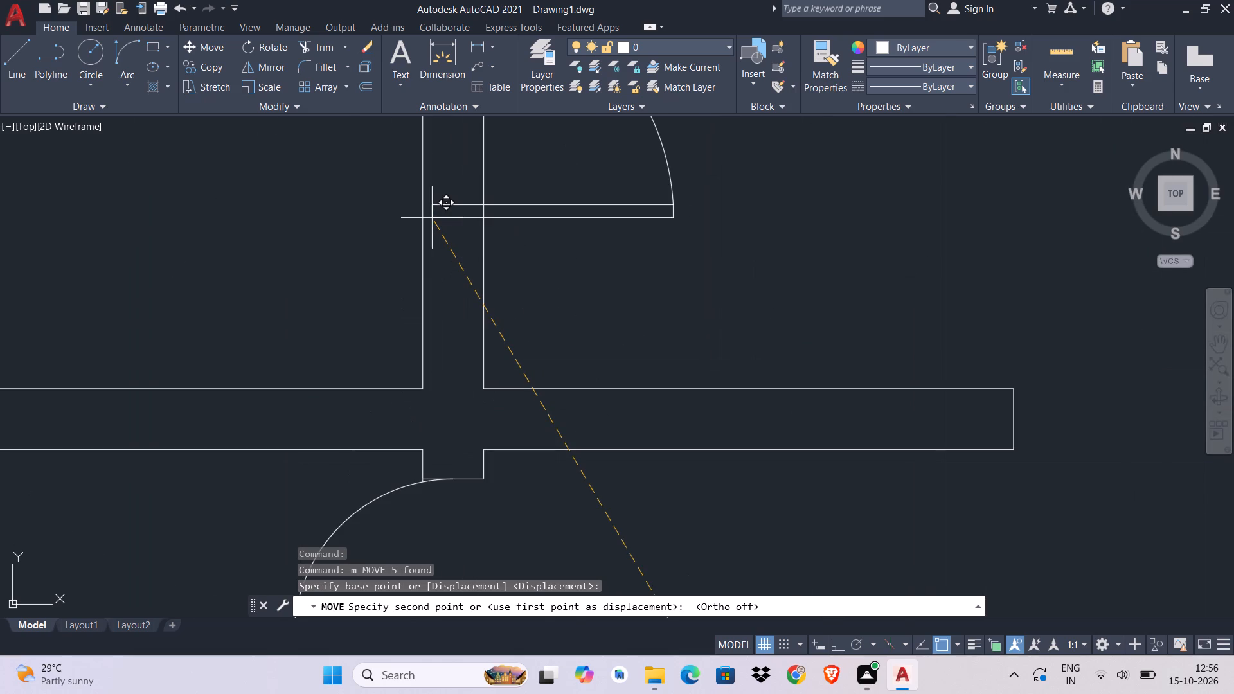
pyautogui.moveTo(431, 244); pyautogui.dragTo(490, 422, button='middle')
pyautogui.scroll(-2, 491, 418)
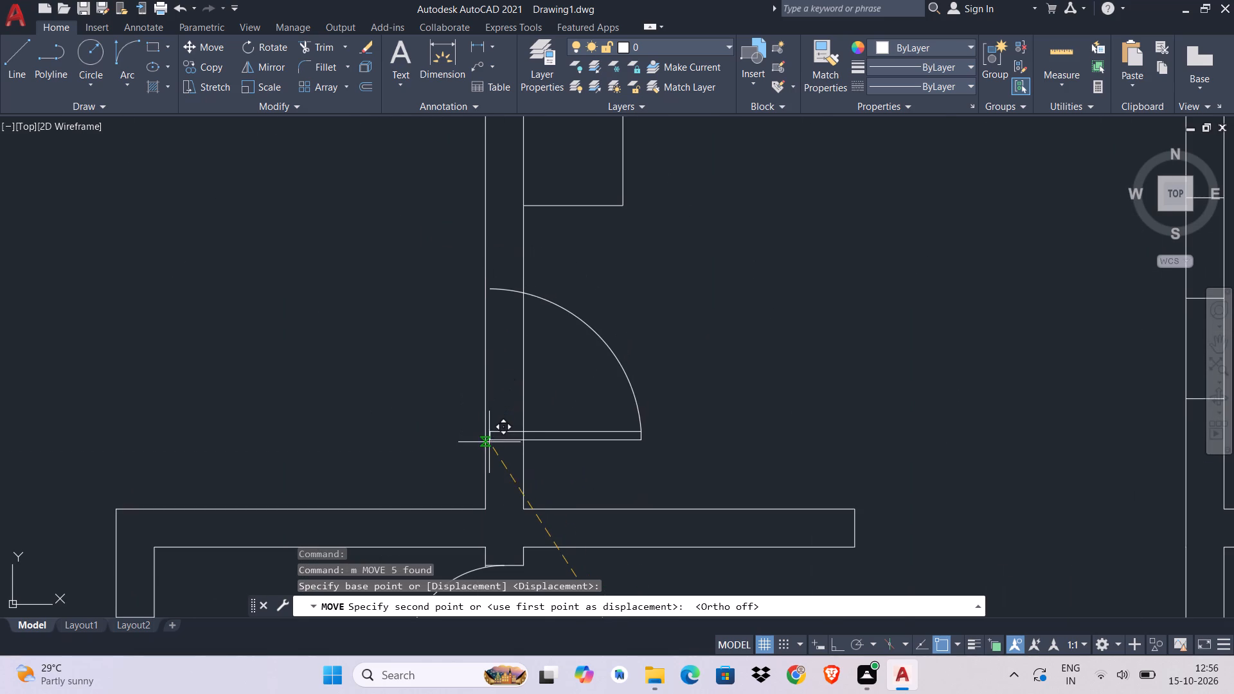
pyautogui.click(629, 419)
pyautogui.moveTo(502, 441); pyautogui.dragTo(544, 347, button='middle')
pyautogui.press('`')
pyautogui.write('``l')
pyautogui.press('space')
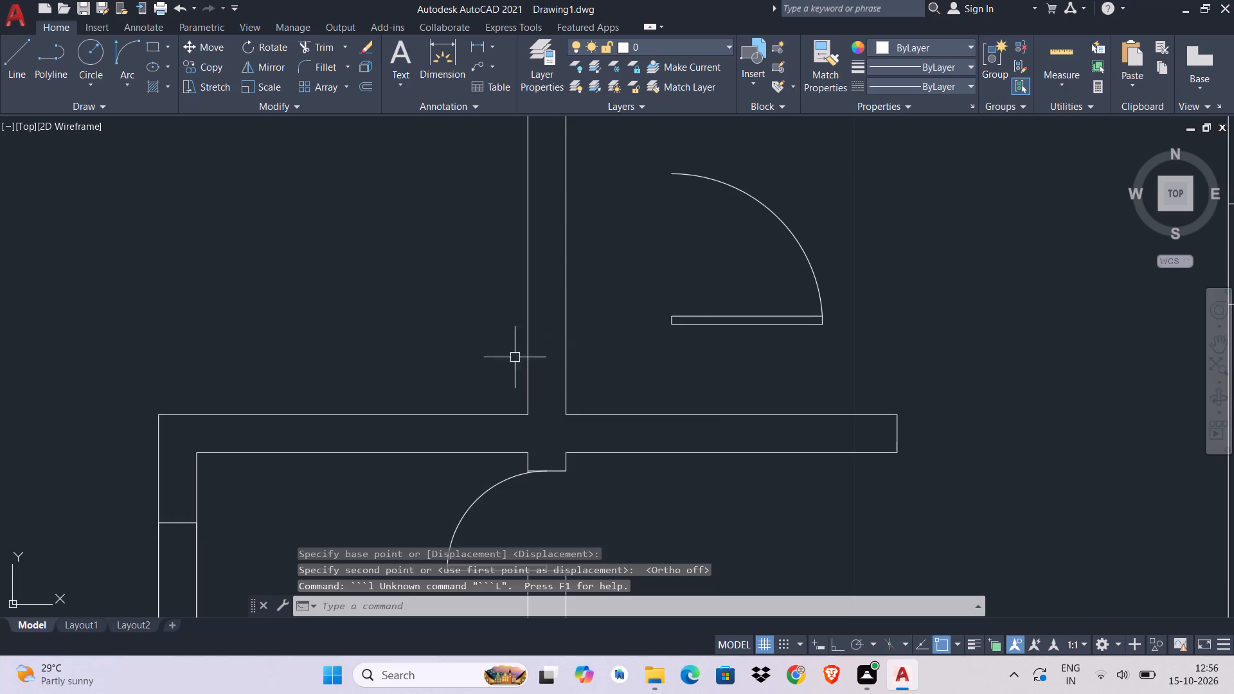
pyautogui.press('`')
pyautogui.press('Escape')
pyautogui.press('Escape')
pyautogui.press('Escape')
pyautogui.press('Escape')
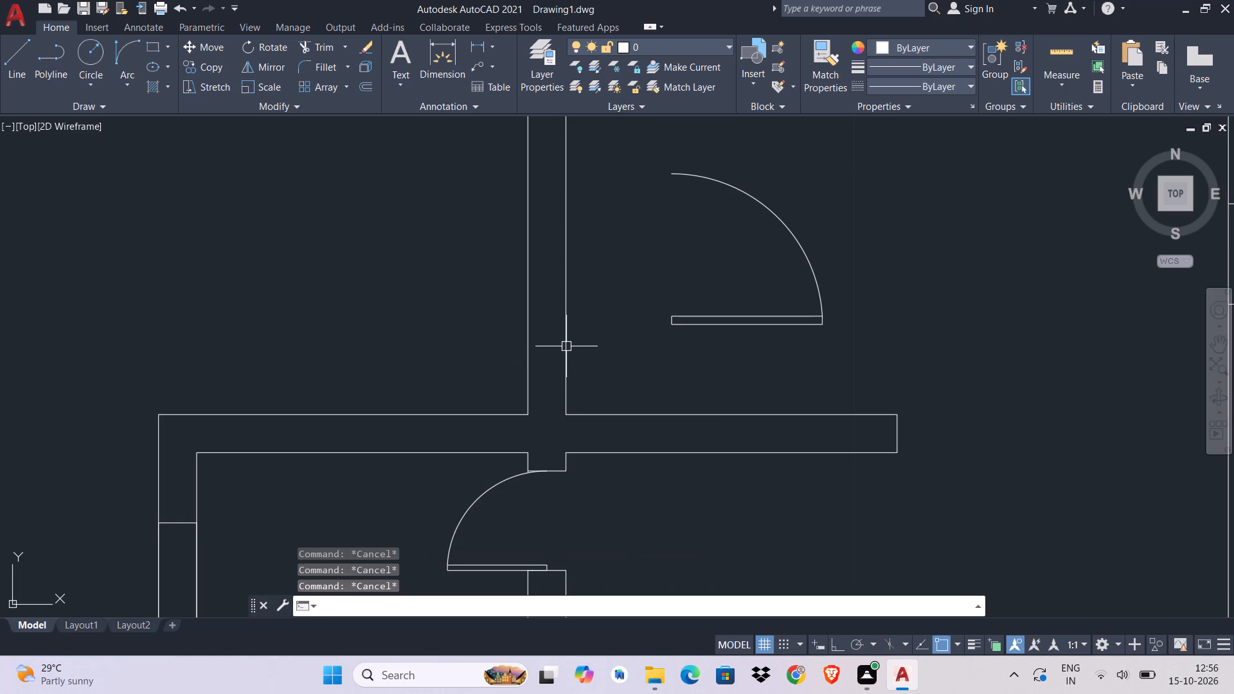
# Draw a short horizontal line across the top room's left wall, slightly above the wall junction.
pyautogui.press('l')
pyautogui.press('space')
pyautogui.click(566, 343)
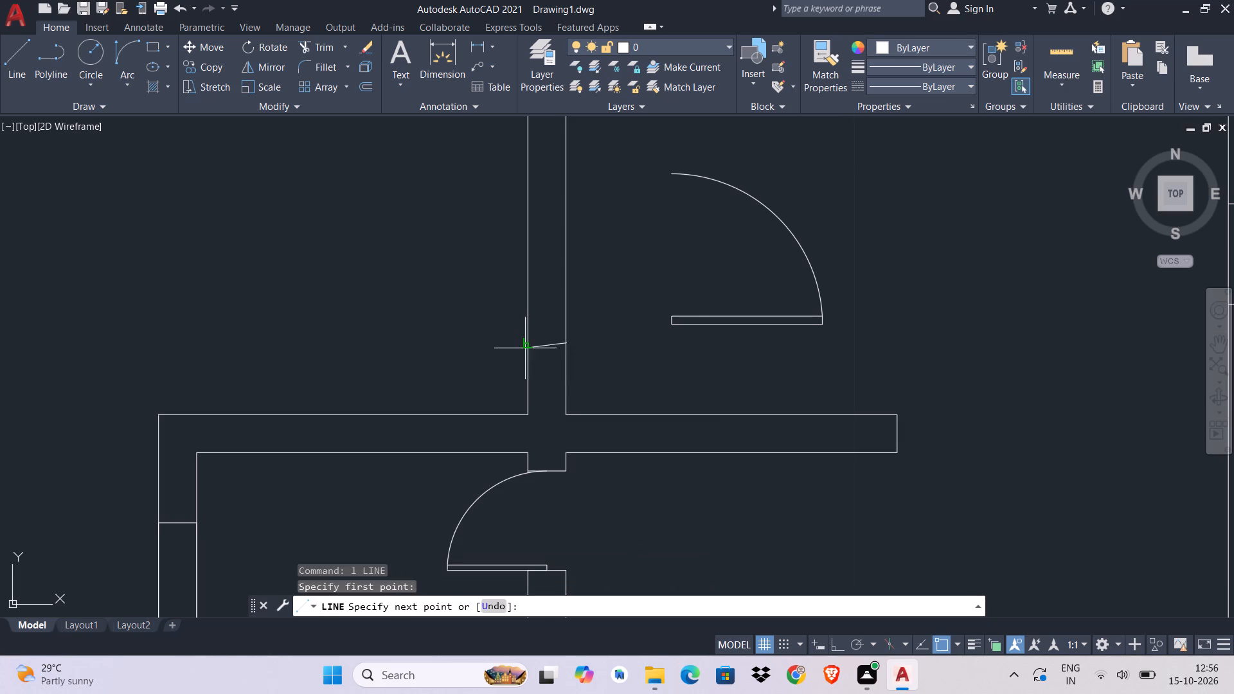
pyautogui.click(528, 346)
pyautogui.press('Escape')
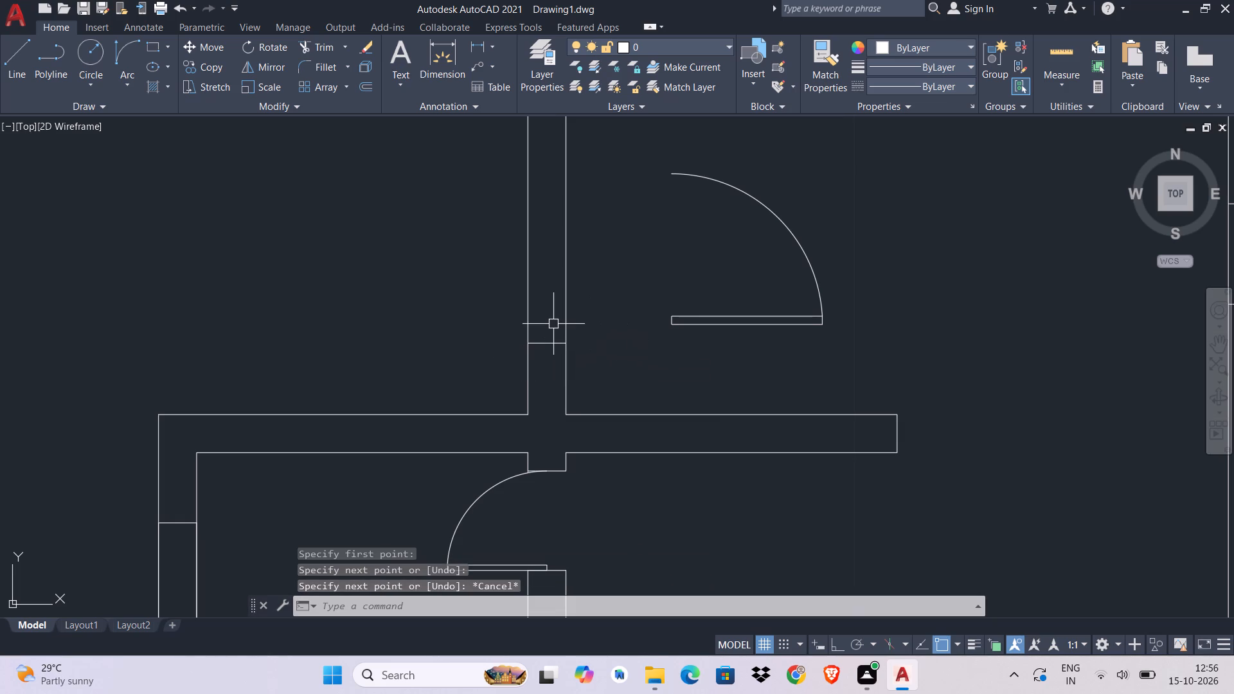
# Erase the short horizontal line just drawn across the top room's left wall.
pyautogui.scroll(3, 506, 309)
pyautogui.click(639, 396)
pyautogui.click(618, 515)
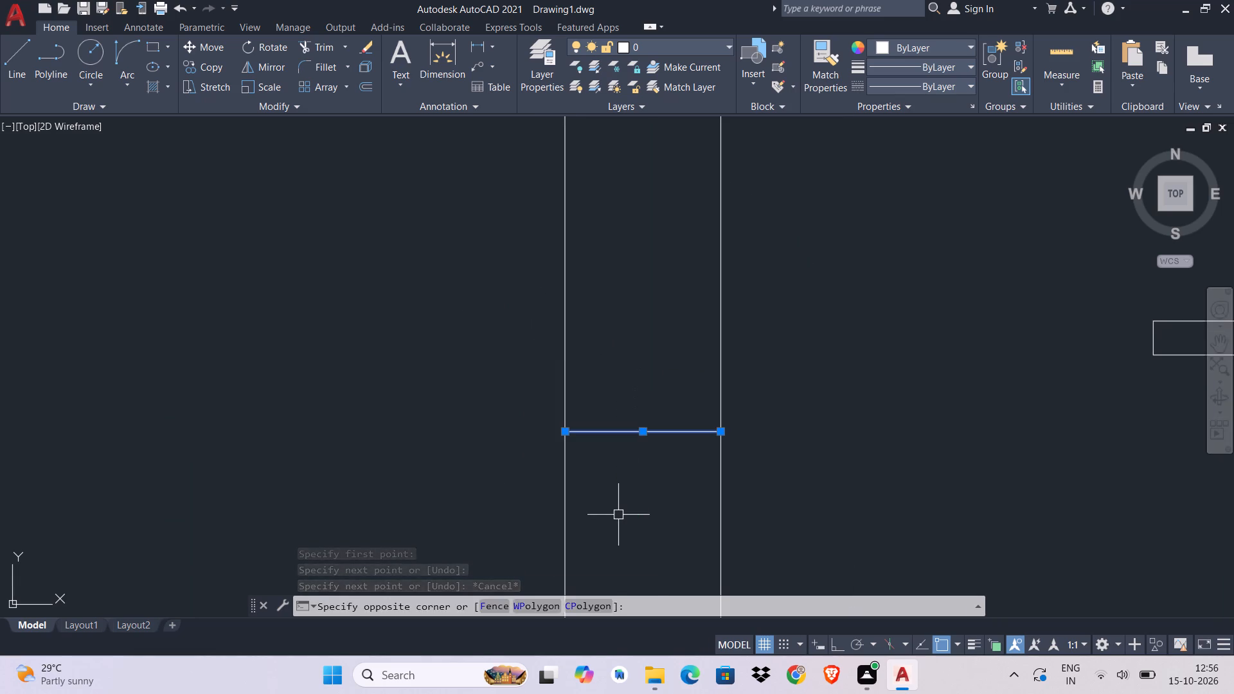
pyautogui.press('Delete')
# Start a new line at the top room's left wall.
pyautogui.write('l')
pyautogui.press('space')
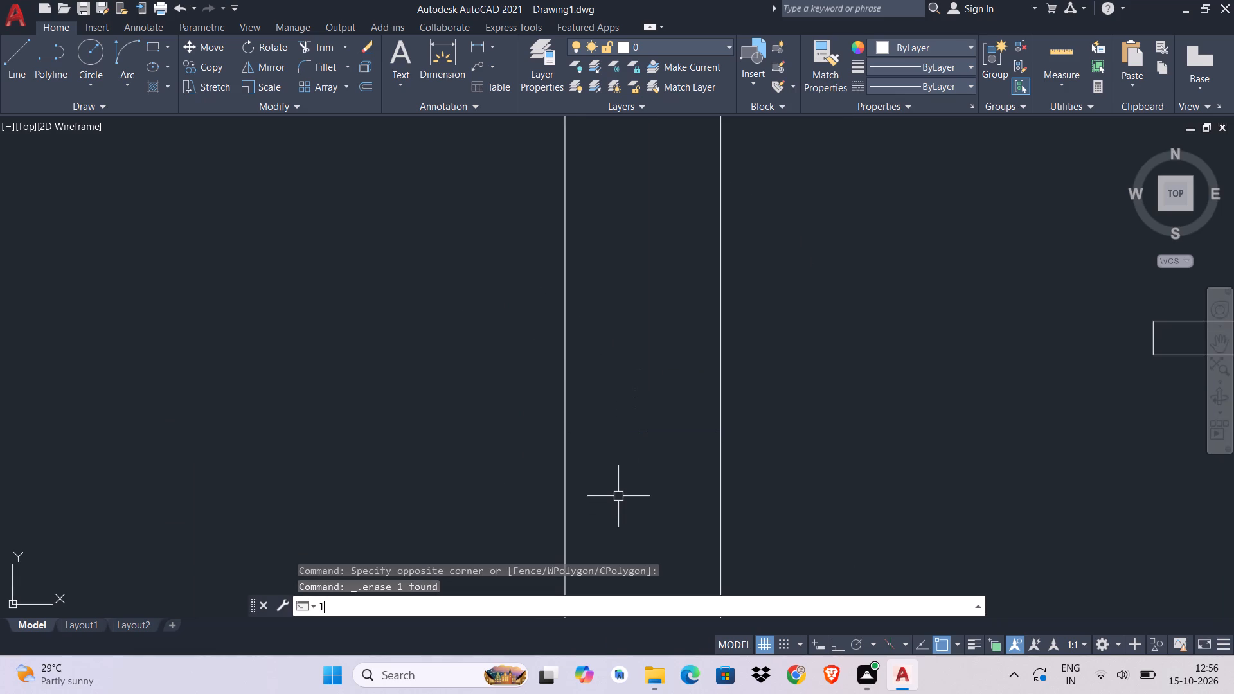
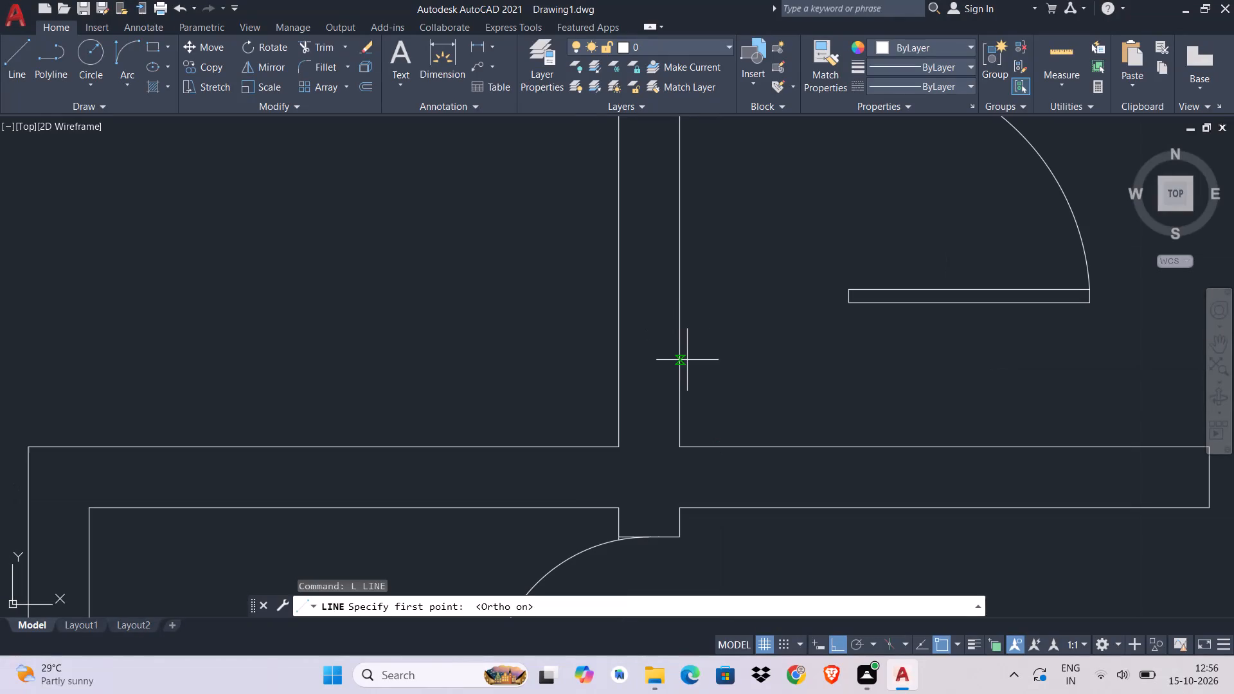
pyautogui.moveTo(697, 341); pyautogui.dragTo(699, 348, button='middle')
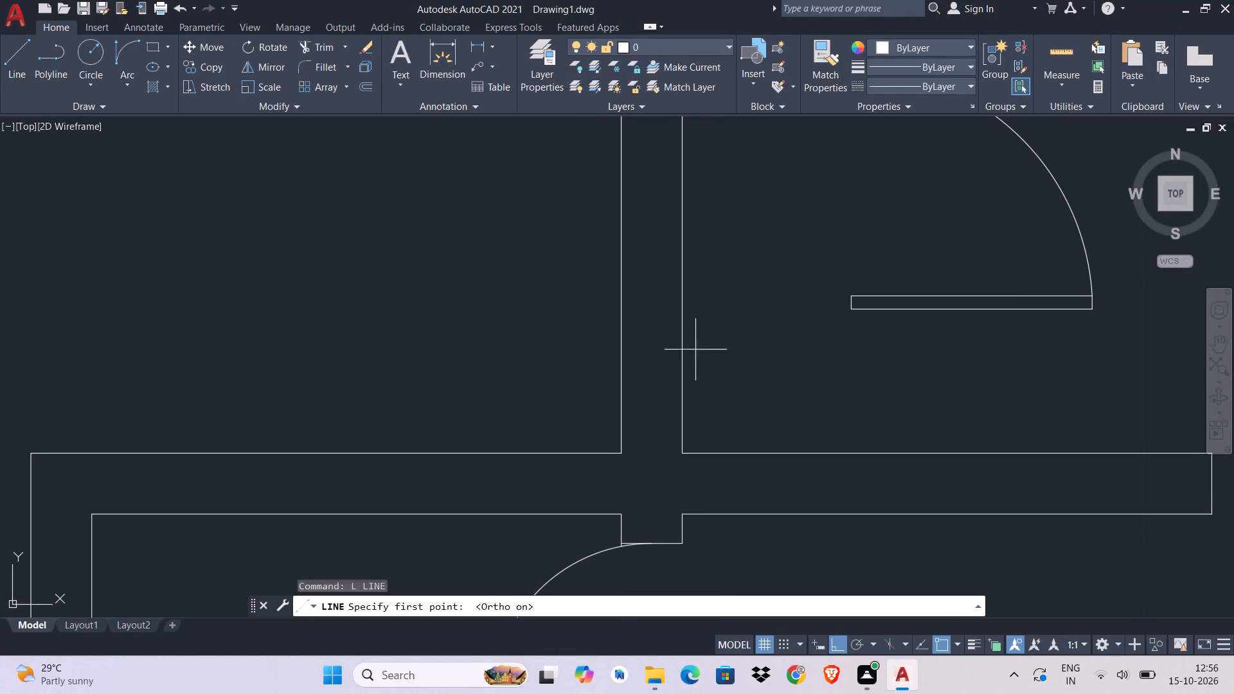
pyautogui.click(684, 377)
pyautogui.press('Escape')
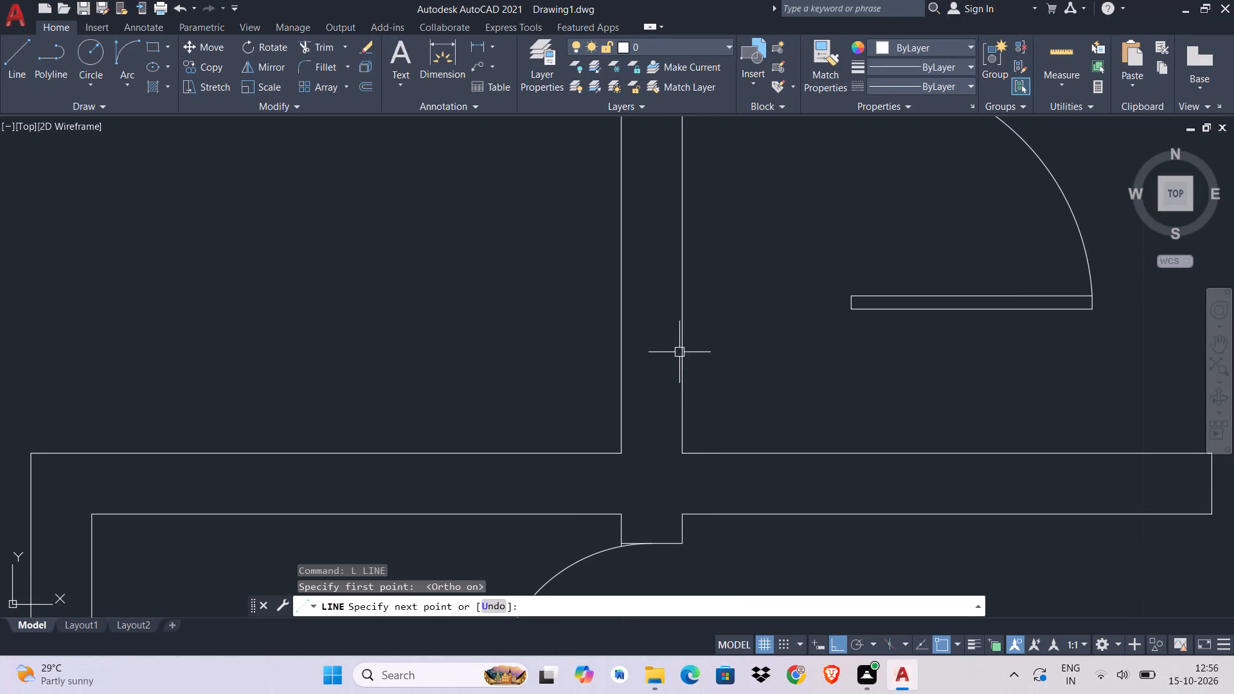
# Draw a short horizontal line across the thickness of the top room's left wall, slightly above the wall junction.
pyautogui.press('space')
pyautogui.click(686, 343)
pyautogui.click(616, 350)
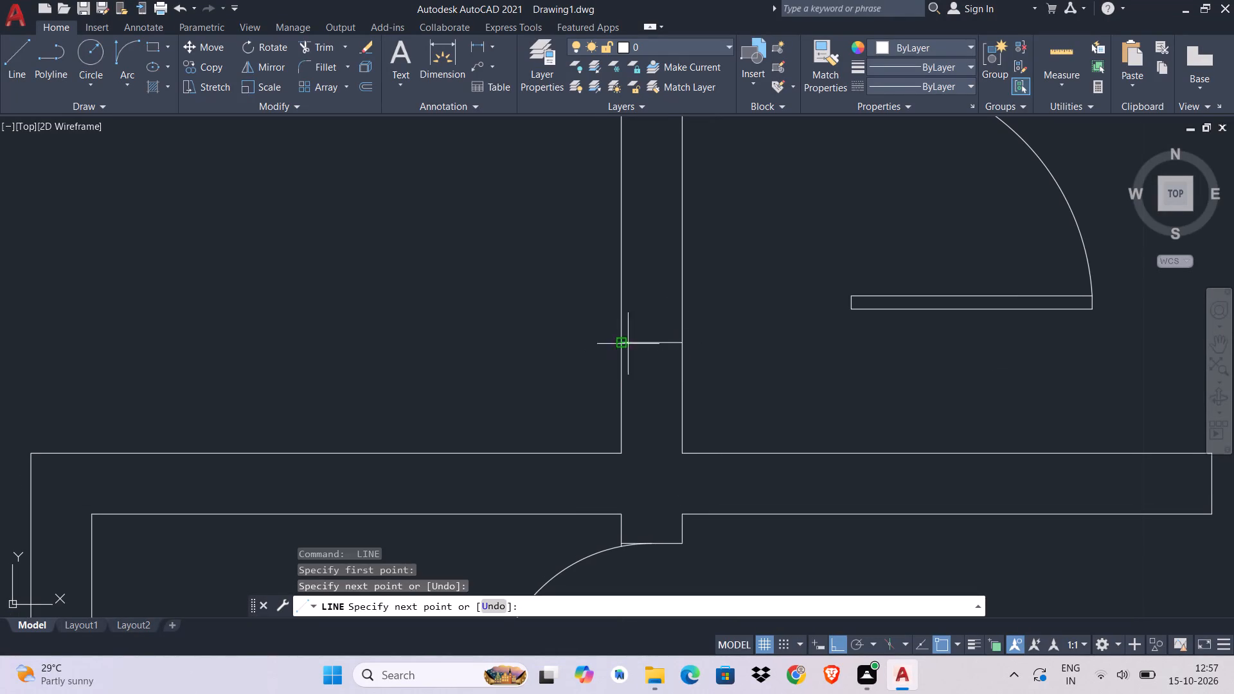
pyautogui.press('Escape')
# Draw a short vertical line down the left wall's outer face, starting from the outer end of the crossing line.
pyautogui.moveTo(818, 267); pyautogui.dragTo(731, 388, button='middle')
pyautogui.scroll(-2, 731, 388)
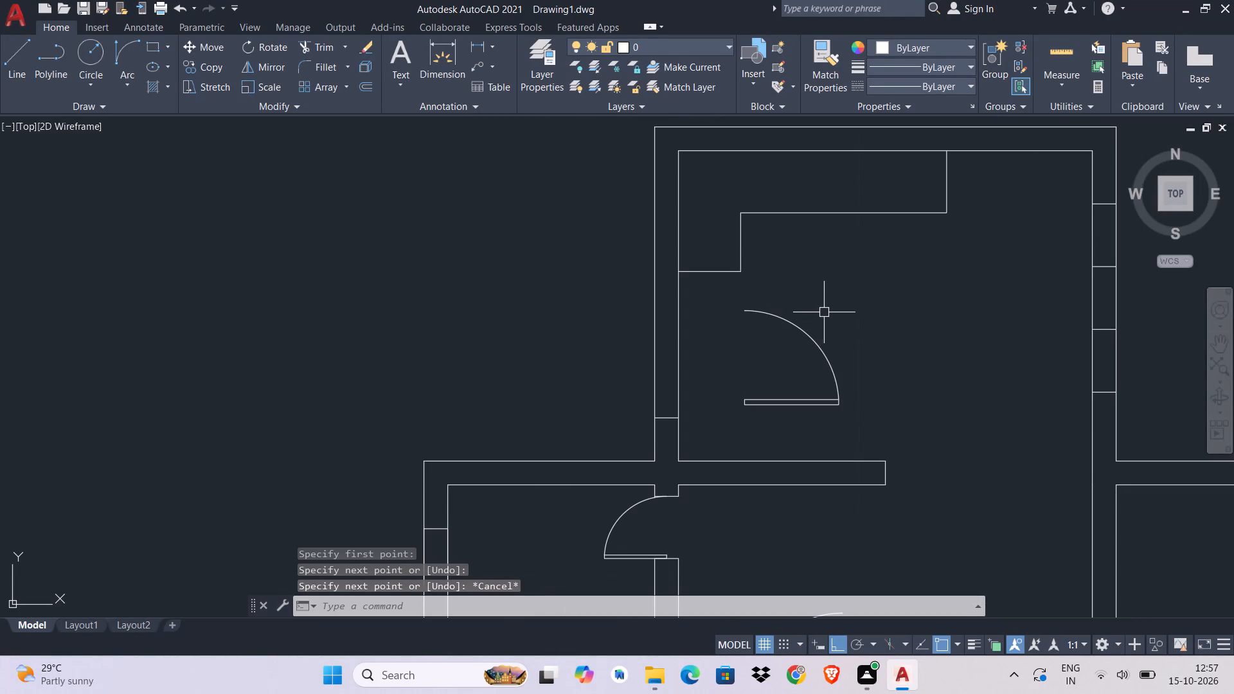
pyautogui.moveTo(731, 397); pyautogui.dragTo(722, 281, button='middle')
pyautogui.scroll(1, 682, 305)
pyautogui.scroll(-1, 680, 305)
pyautogui.scroll(1, 668, 305)
pyautogui.click(641, 300)
pyautogui.press('space')
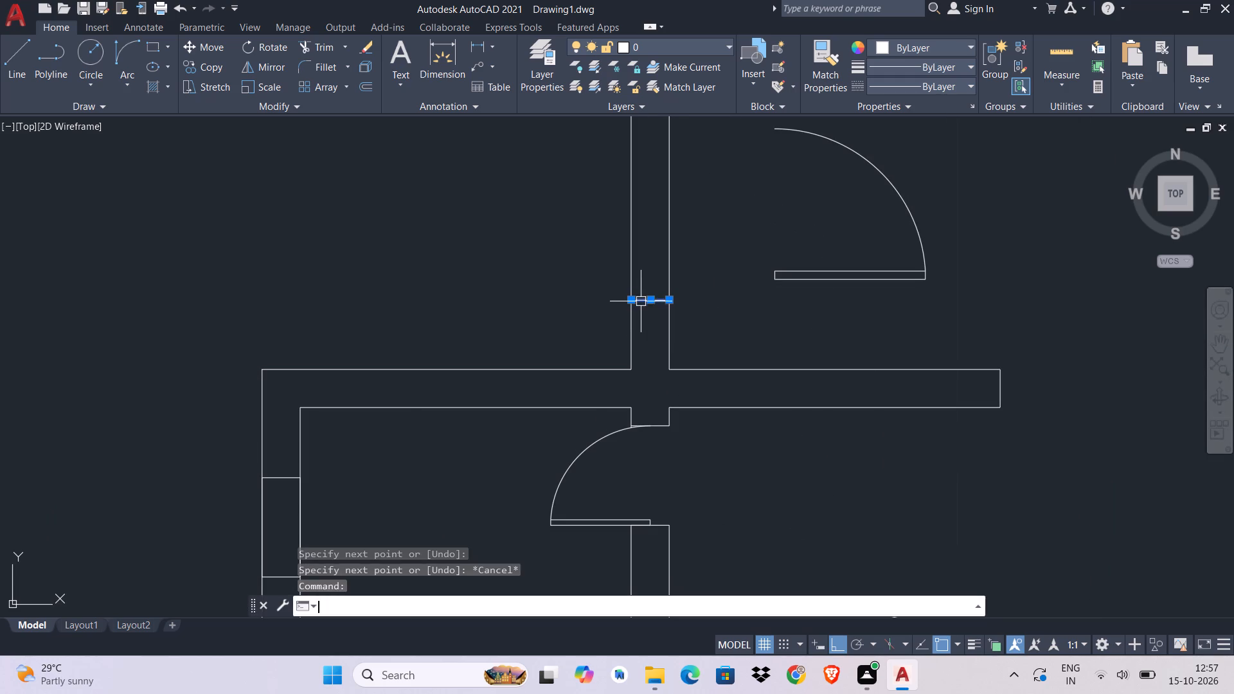
pyautogui.click(636, 301)
pyautogui.click(636, 335)
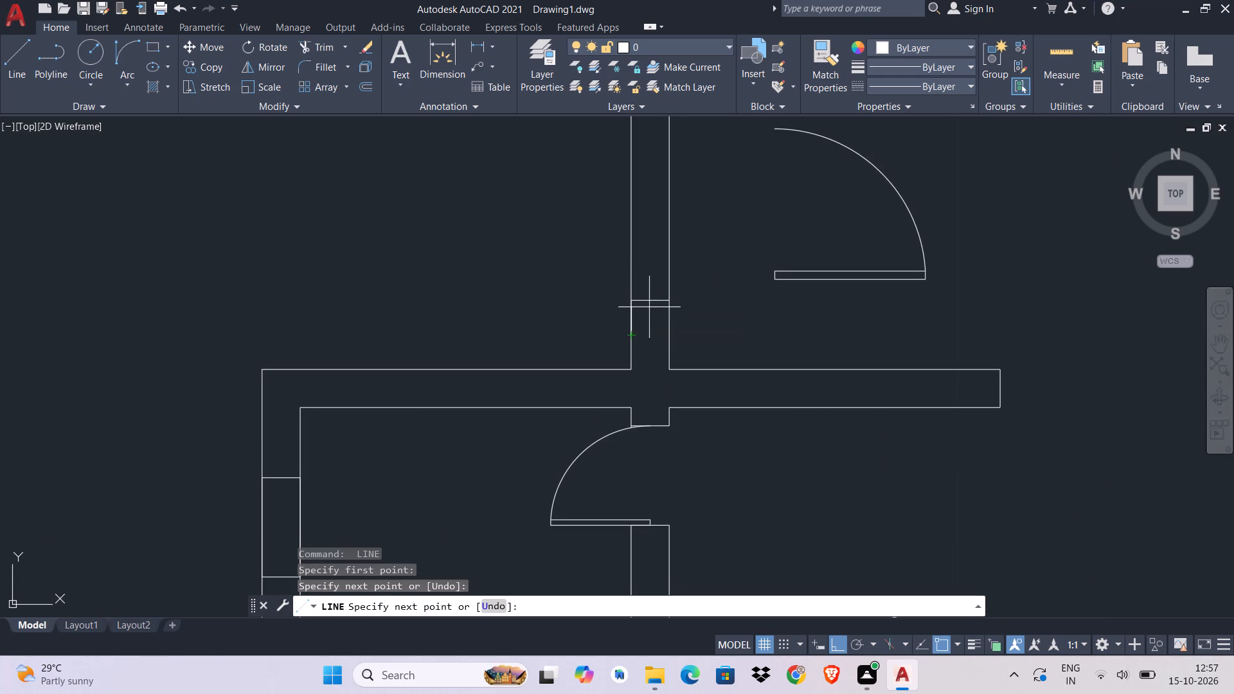
pyautogui.press('Escape')
pyautogui.press('Escape')
# Move the horizontal crossing line a short distance straight down the left wall, closer to the wall junction.
pyautogui.scroll(4, 621, 301)
pyautogui.moveTo(653, 308); pyautogui.dragTo(588, 218, button='middle')
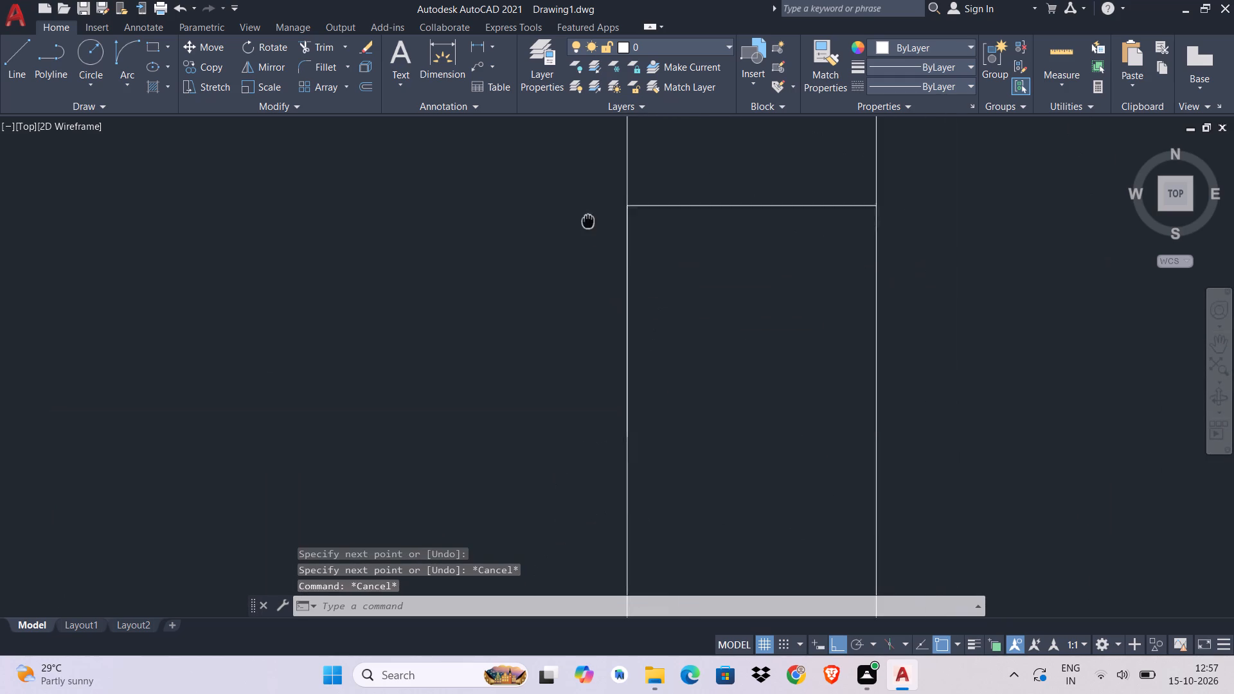
pyautogui.moveTo(588, 218); pyautogui.dragTo(588, 216, button='middle')
pyautogui.scroll(-3, 595, 208)
pyautogui.click(634, 208)
pyautogui.press('m')
pyautogui.press('space')
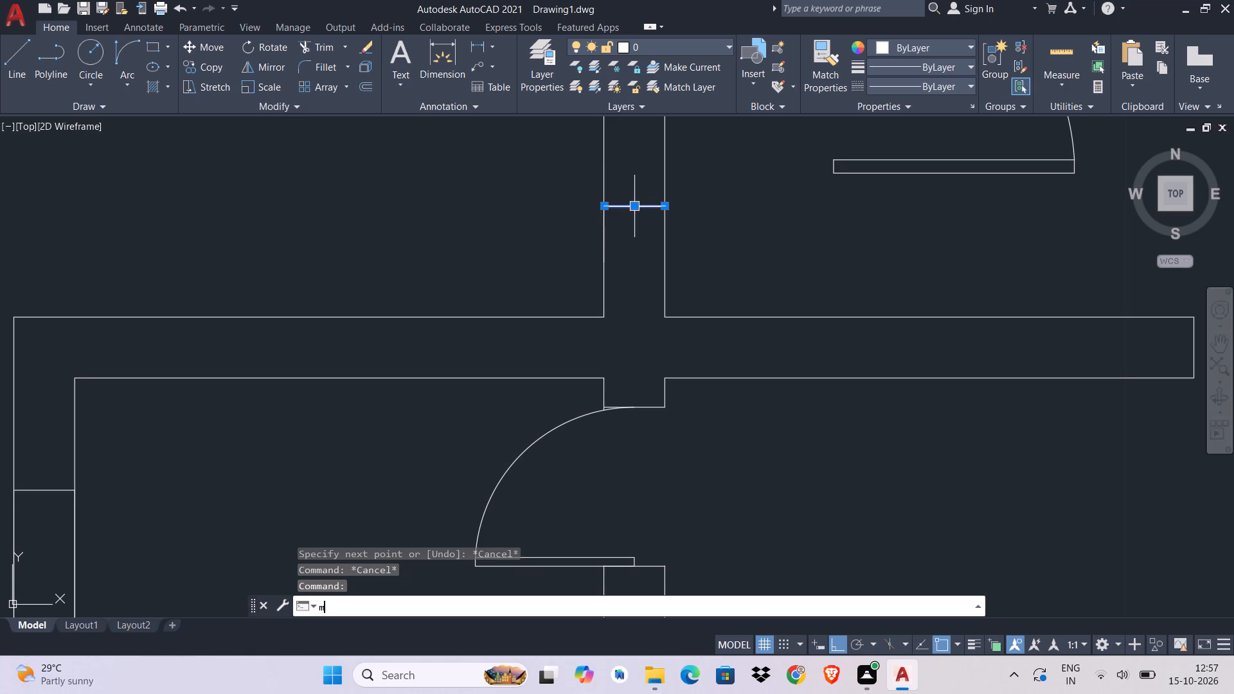
pyautogui.click(605, 206)
pyautogui.click(604, 244)
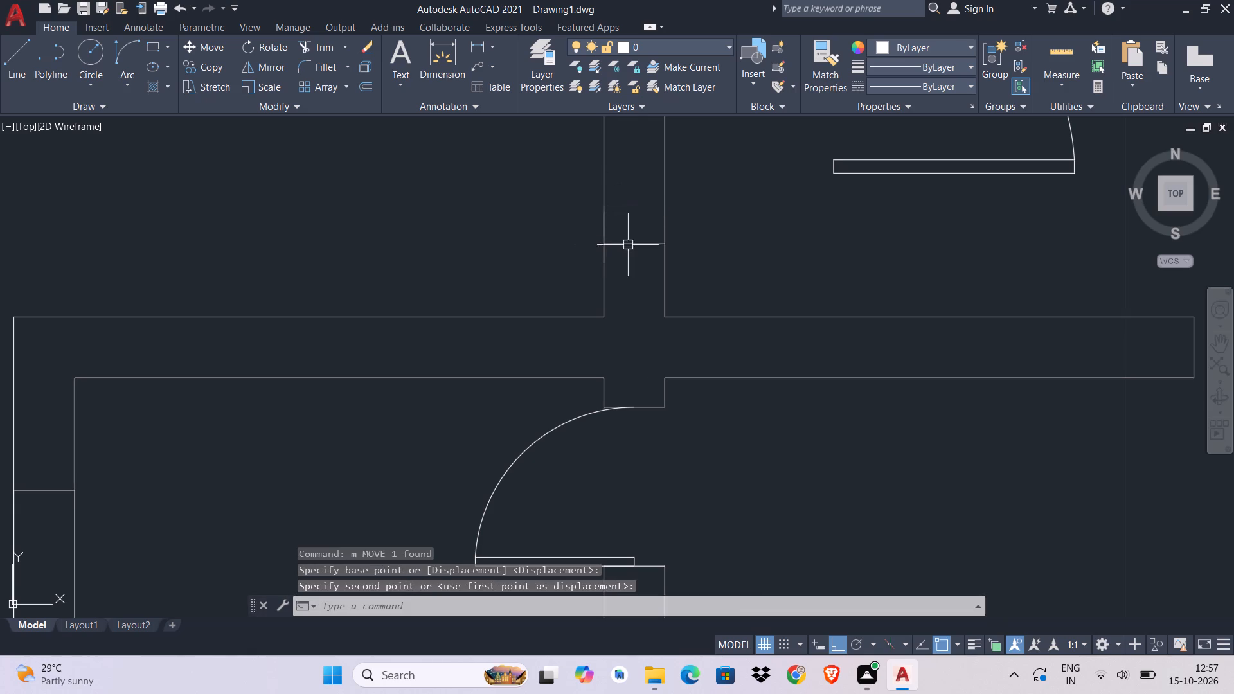
# Move the loose door, leaf and arc, so the leaf's lower hinge-side corner sits on the crossing line's midpoint.
pyautogui.scroll(-2, 747, 234)
pyautogui.moveTo(724, 263); pyautogui.dragTo(638, 393, button='middle')
pyautogui.click(797, 253)
pyautogui.click(688, 368)
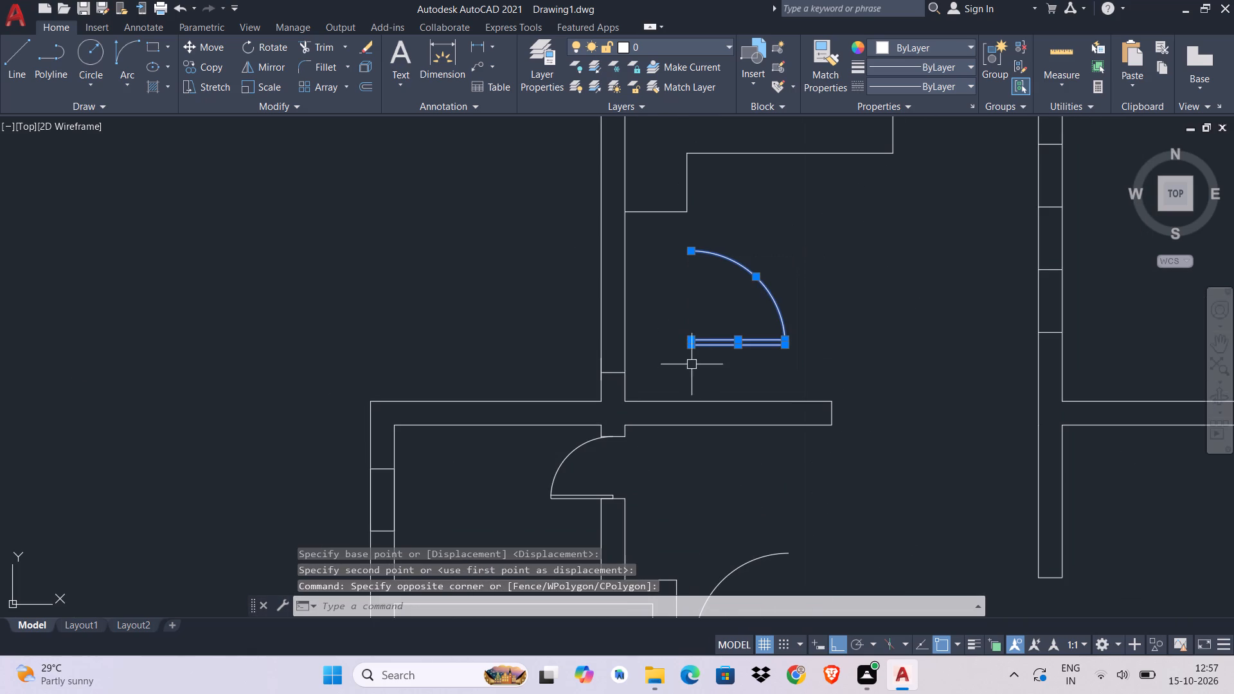
pyautogui.press('m')
pyautogui.press('space')
pyautogui.scroll(4, 703, 348)
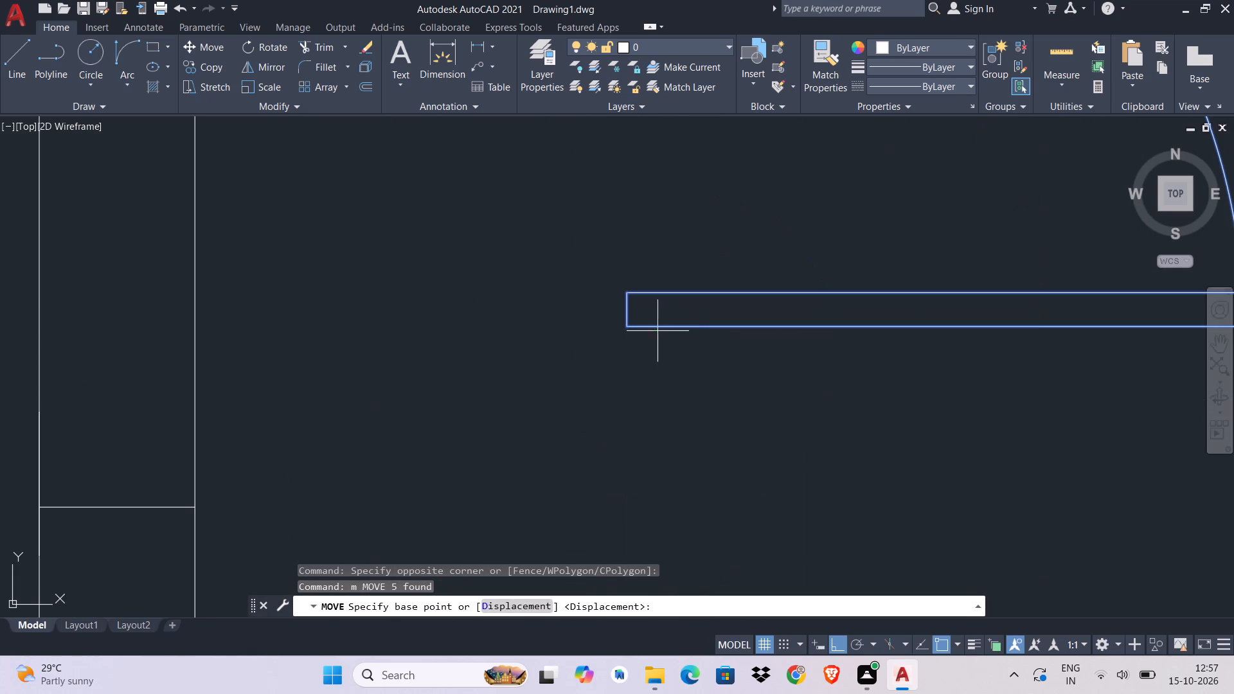
pyautogui.click(621, 331)
pyautogui.moveTo(471, 387); pyautogui.dragTo(818, 300, button='middle')
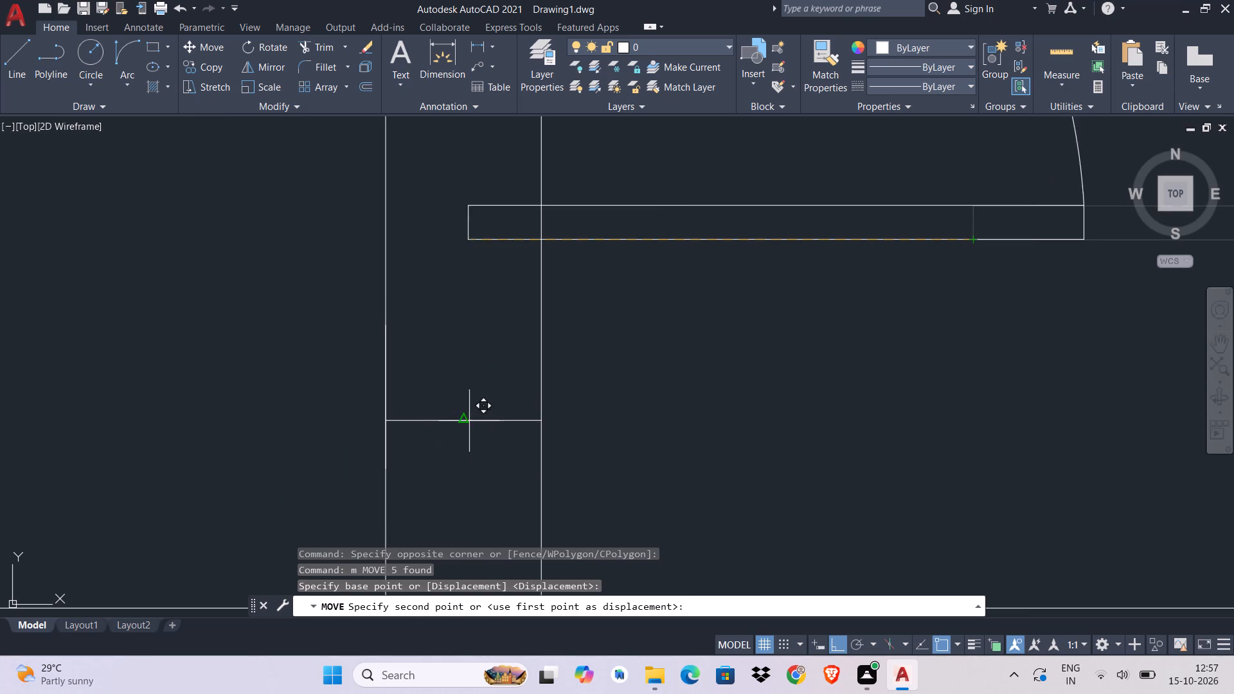
pyautogui.click(467, 418)
pyautogui.scroll(-4, 642, 412)
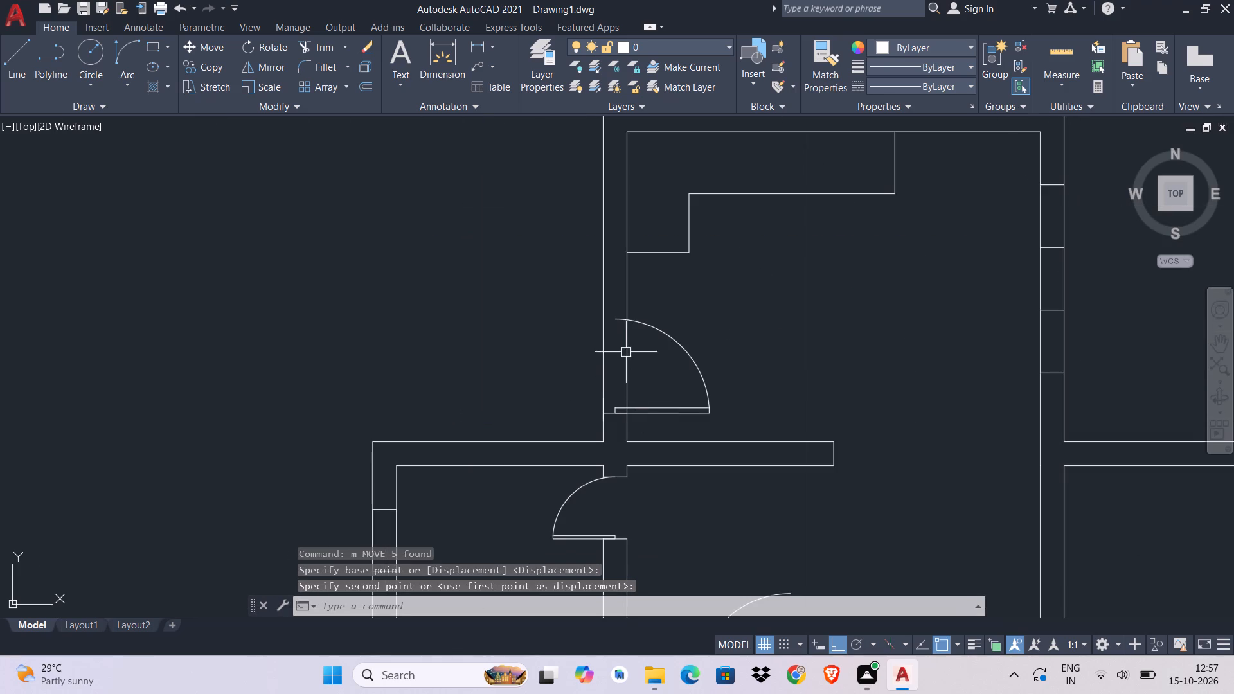
pyautogui.press('Escape')
# Draw a 0.23 horizontal line outward from the upper end of the door arc across the wall's outer face.
pyautogui.scroll(-1, 622, 310)
pyautogui.scroll(5, 622, 309)
pyautogui.press('l')
pyautogui.press('space')
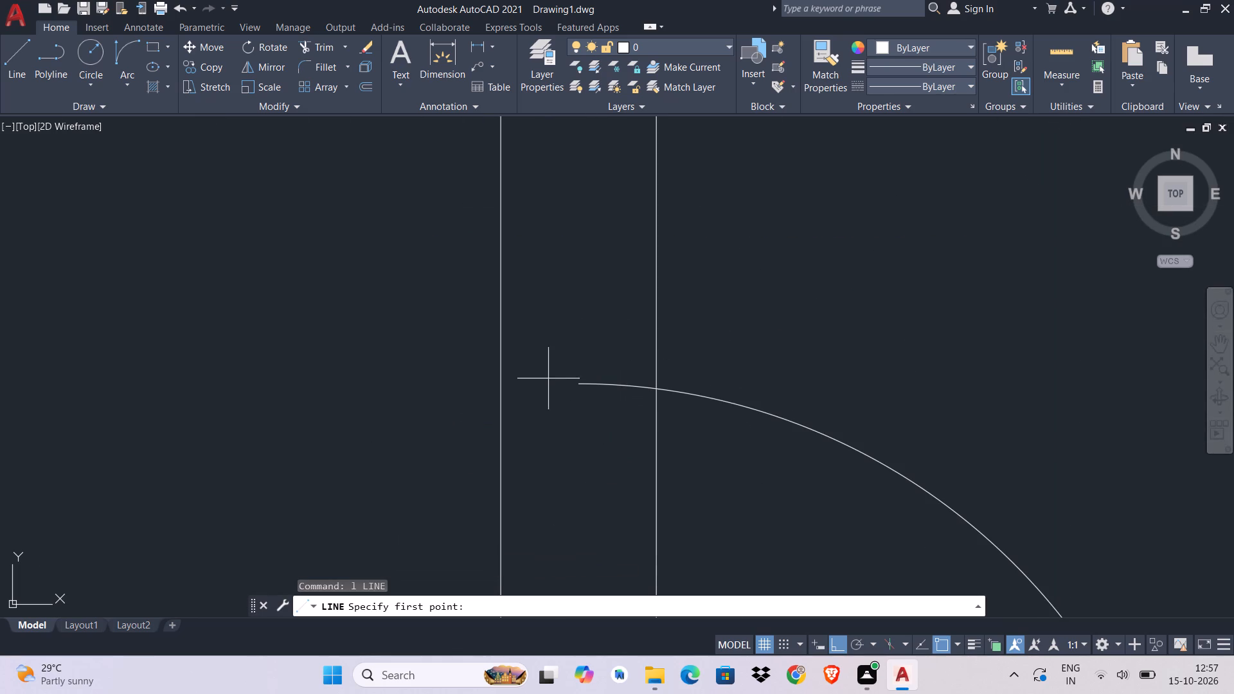
pyautogui.click(584, 385)
pyautogui.write('0.23')
pyautogui.press('Return')
pyautogui.press('Escape')
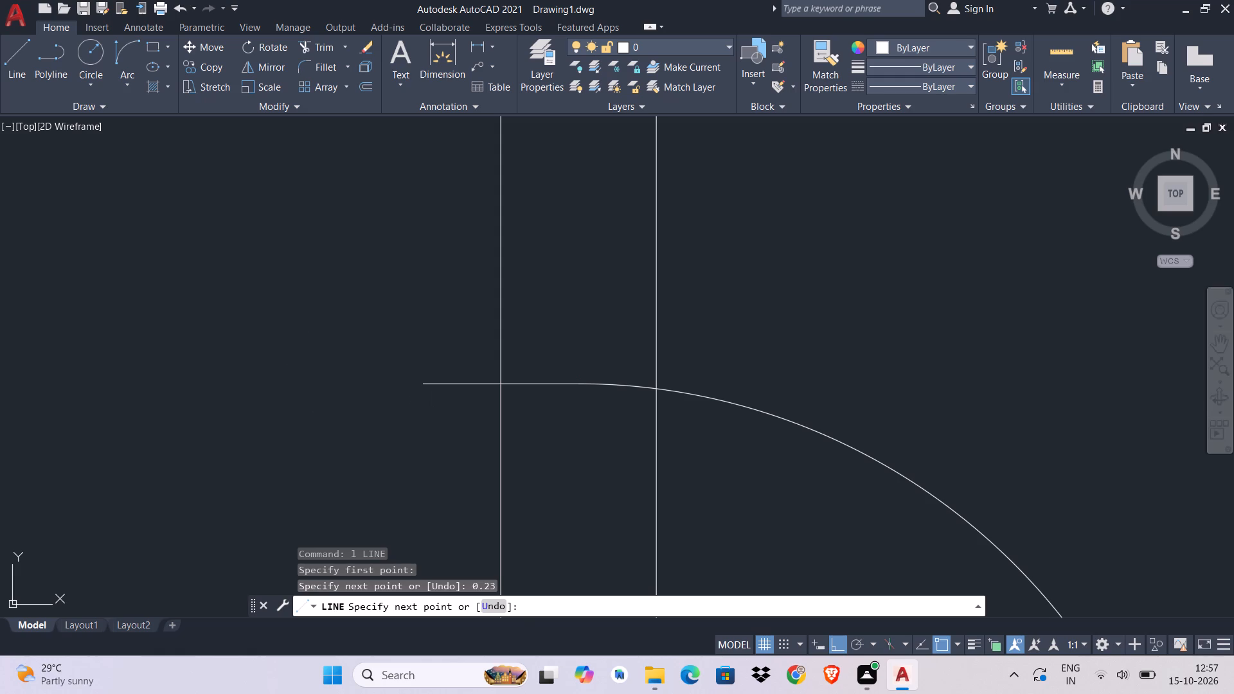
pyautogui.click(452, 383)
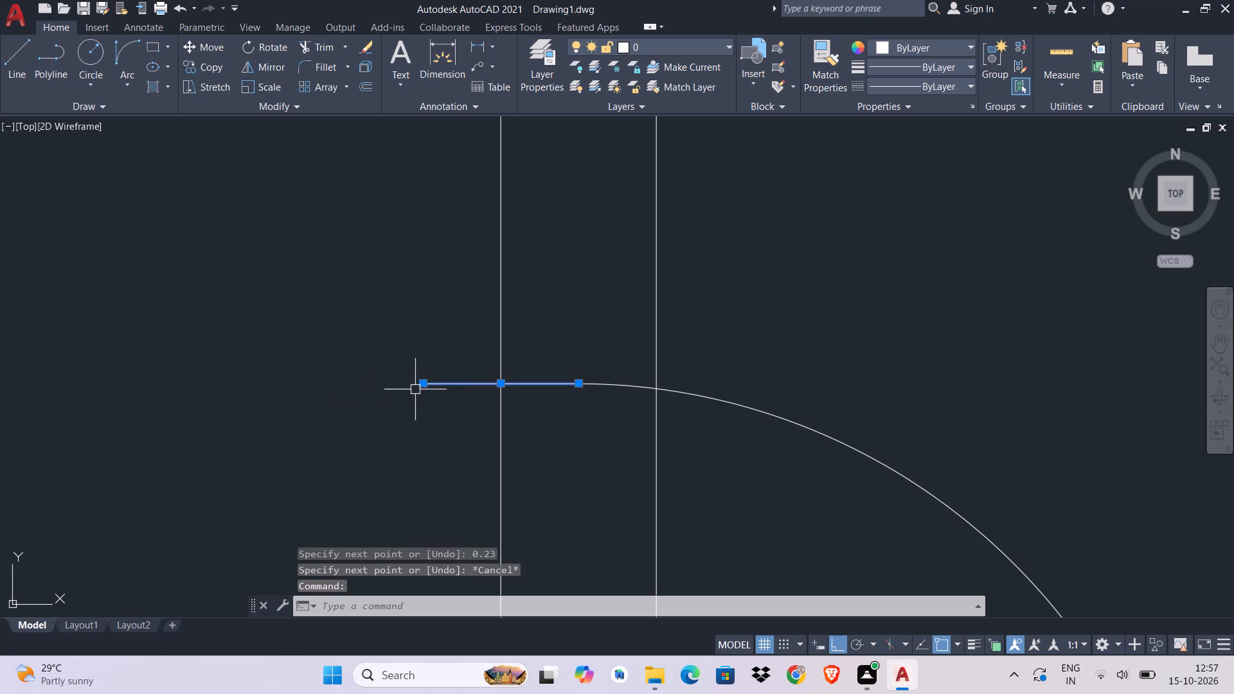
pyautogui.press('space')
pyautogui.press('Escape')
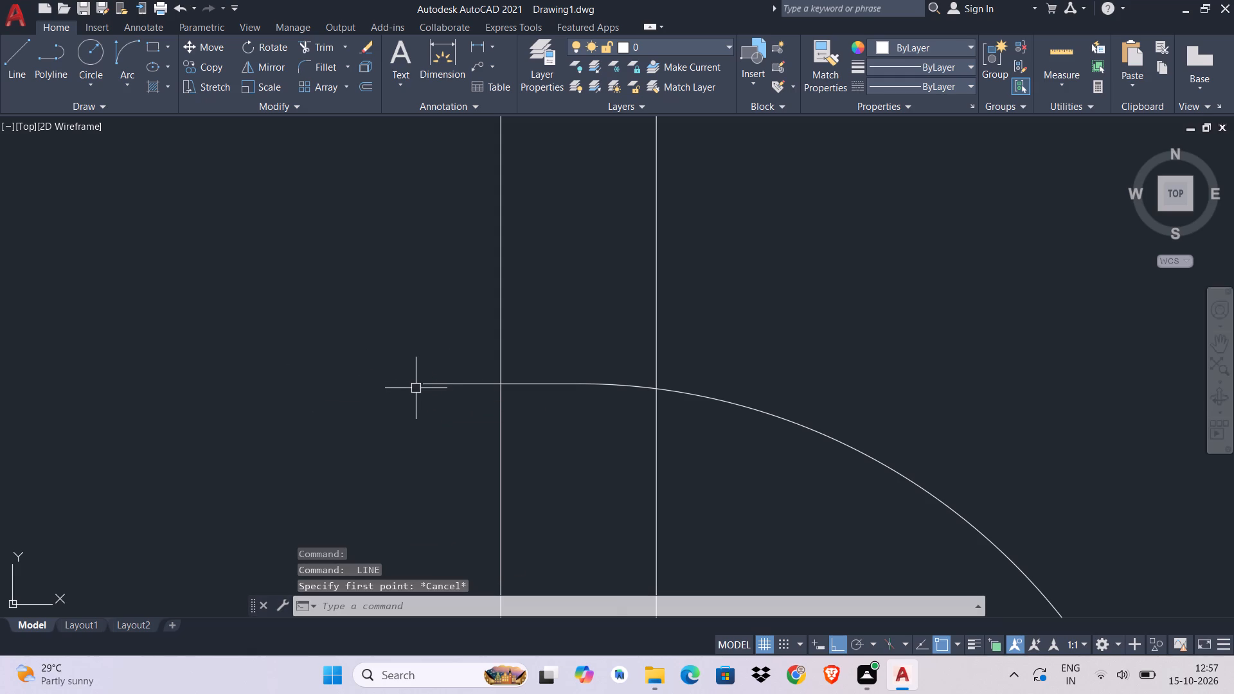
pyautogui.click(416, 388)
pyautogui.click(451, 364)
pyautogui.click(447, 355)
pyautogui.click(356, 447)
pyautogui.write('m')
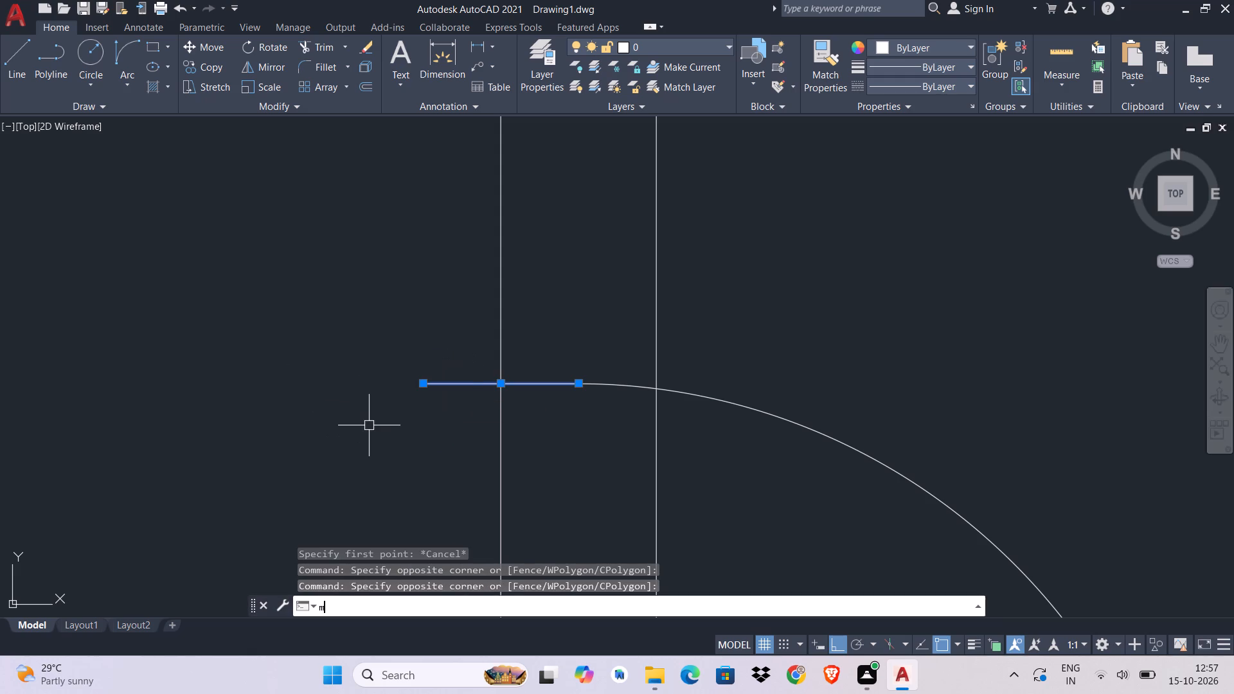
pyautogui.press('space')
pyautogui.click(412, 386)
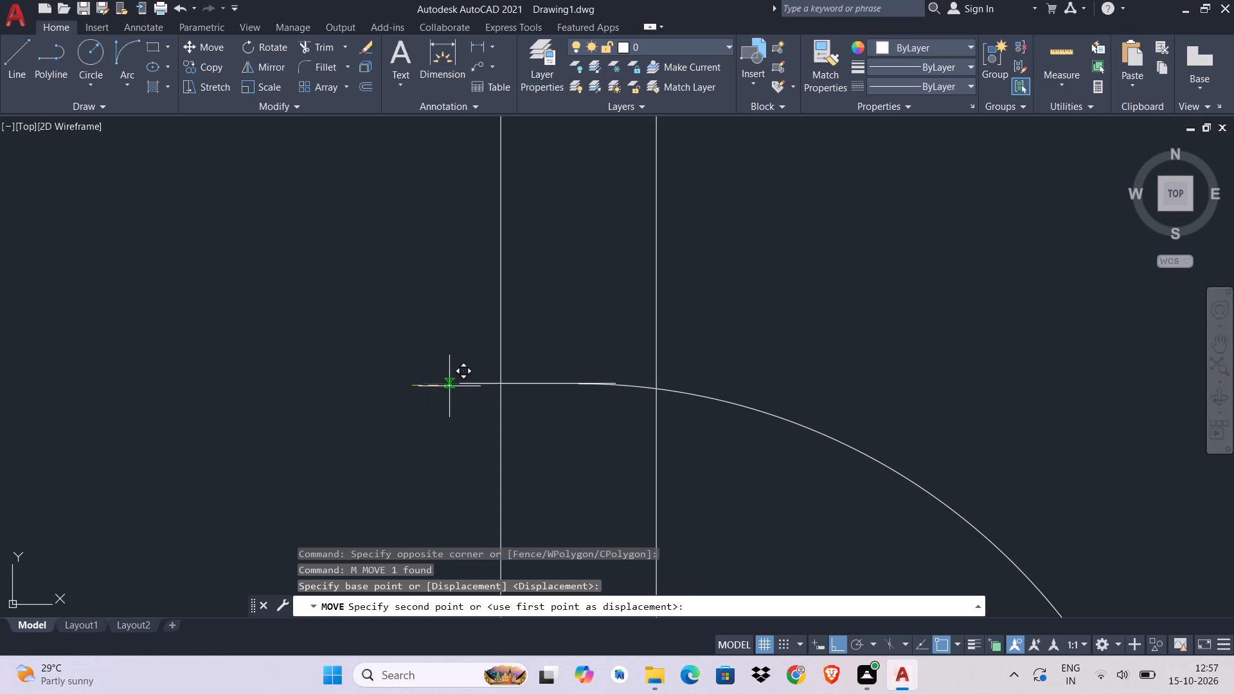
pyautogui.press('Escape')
# Move the 0.23 line horizontally into the left wall so its outer end meets the wall's outer face.
pyautogui.click(425, 380)
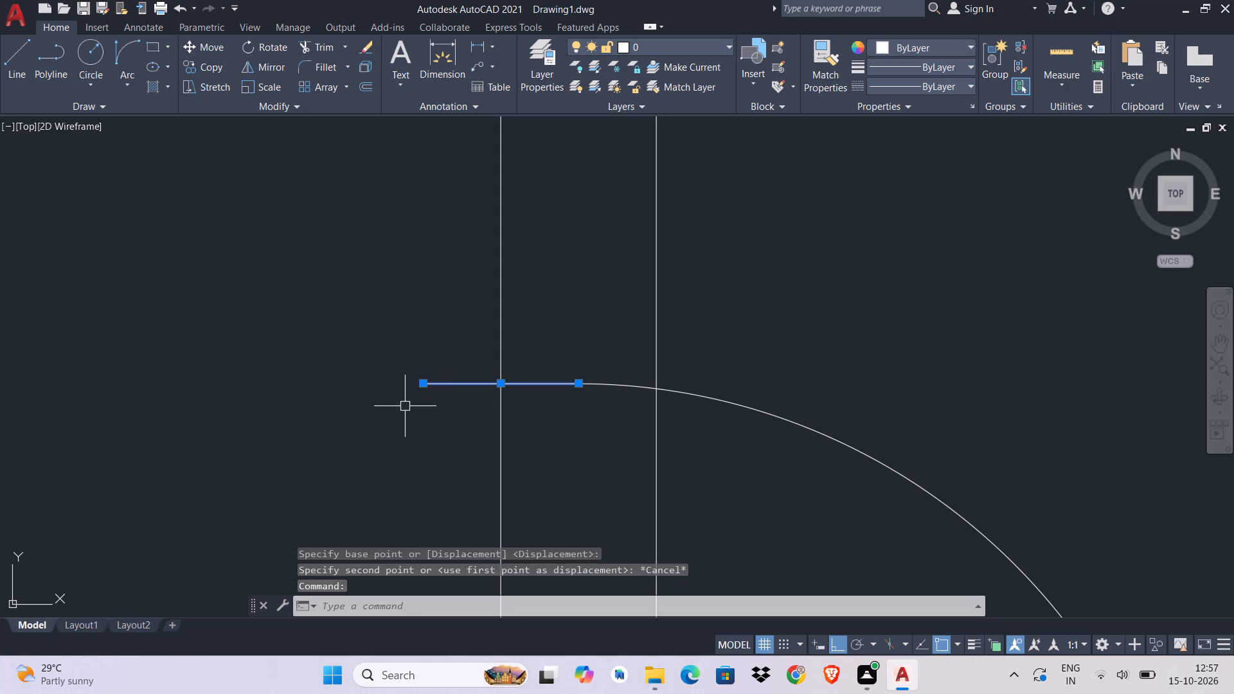
pyautogui.press('m')
pyautogui.press('space')
pyautogui.click(429, 380)
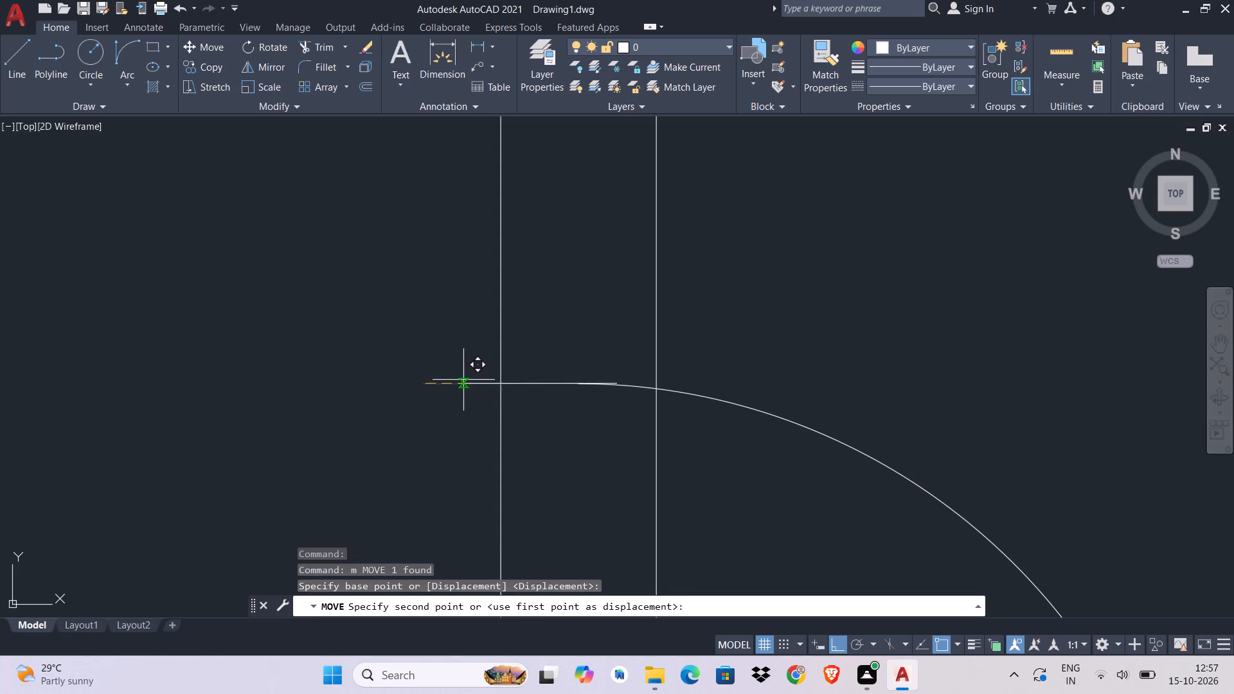
pyautogui.click(503, 382)
# Extend the line at the top of the door arc to the left wall's inner face.
pyautogui.moveTo(559, 411); pyautogui.dragTo(559, 348, button='middle')
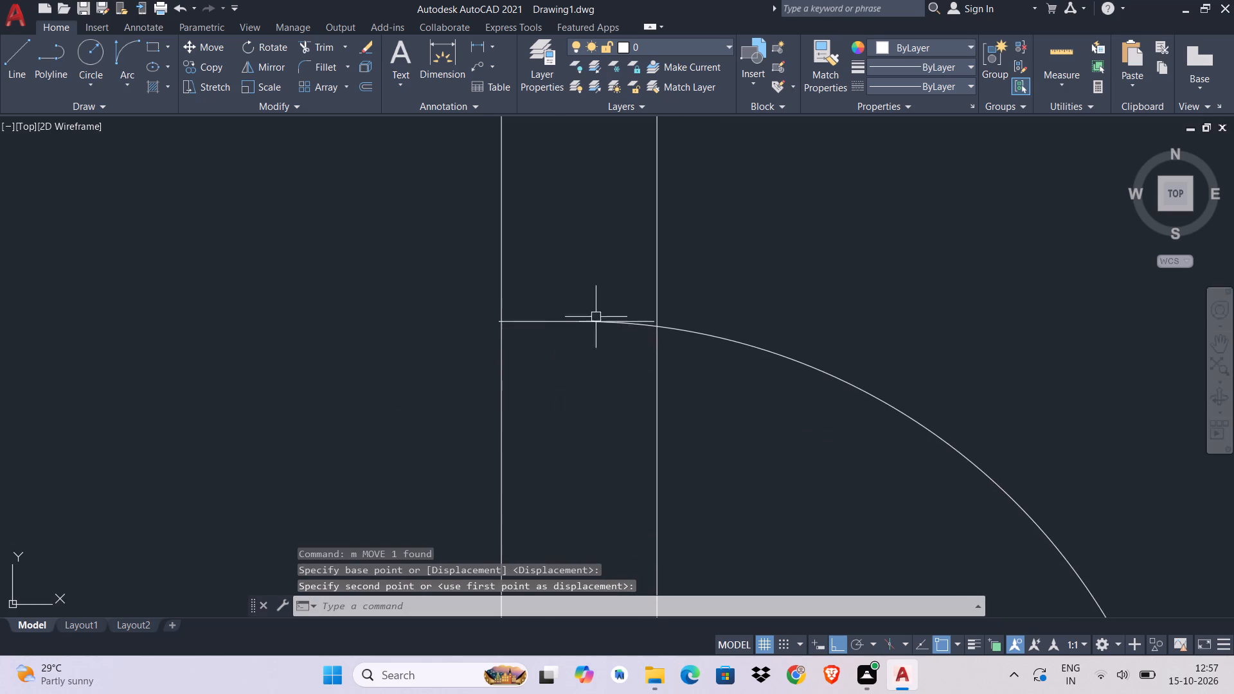
pyautogui.scroll(-1, 617, 298)
pyautogui.scroll(1, 629, 301)
pyautogui.scroll(2, 689, 339)
pyautogui.scroll(-1, 684, 337)
pyautogui.scroll(2, 683, 337)
pyautogui.scroll(-1, 679, 334)
pyautogui.scroll(1, 679, 334)
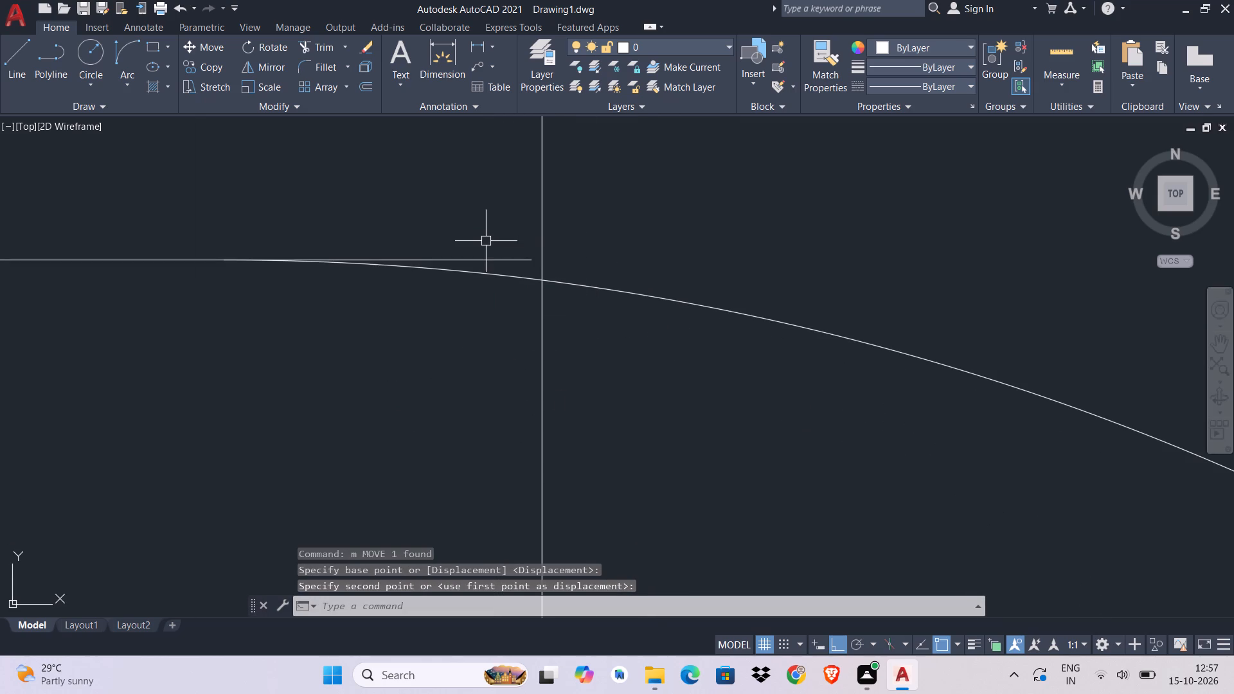
pyautogui.write('ex')
pyautogui.press('space')
pyautogui.click(514, 268)
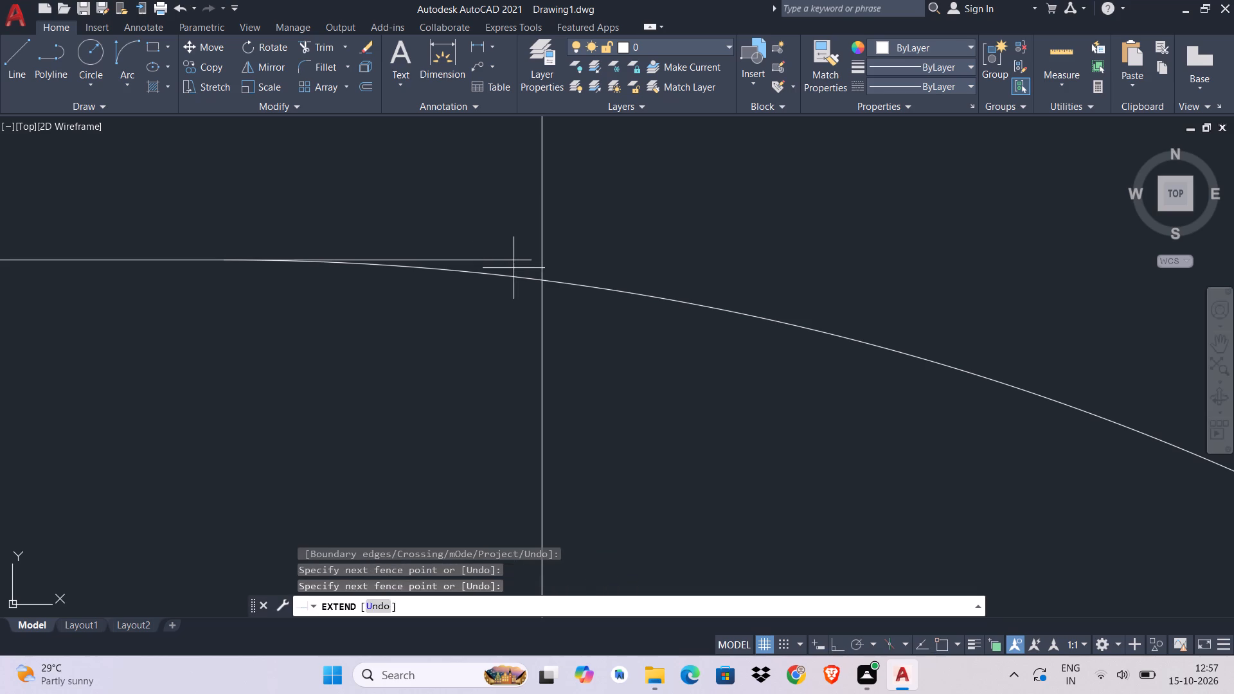
pyautogui.click(512, 256)
pyautogui.scroll(1, 546, 368)
pyautogui.scroll(-4, 546, 368)
pyautogui.scroll(1, 546, 368)
pyautogui.moveTo(561, 420); pyautogui.dragTo(581, 272, button='middle')
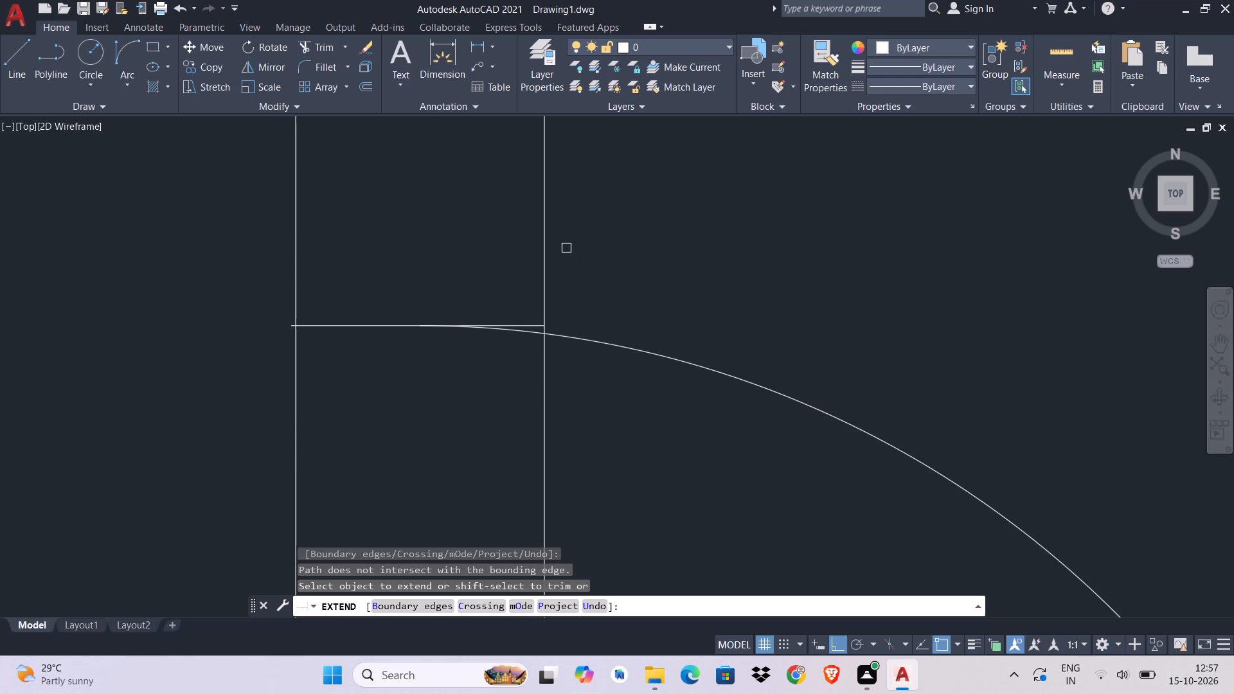
pyautogui.scroll(-7, 641, 248)
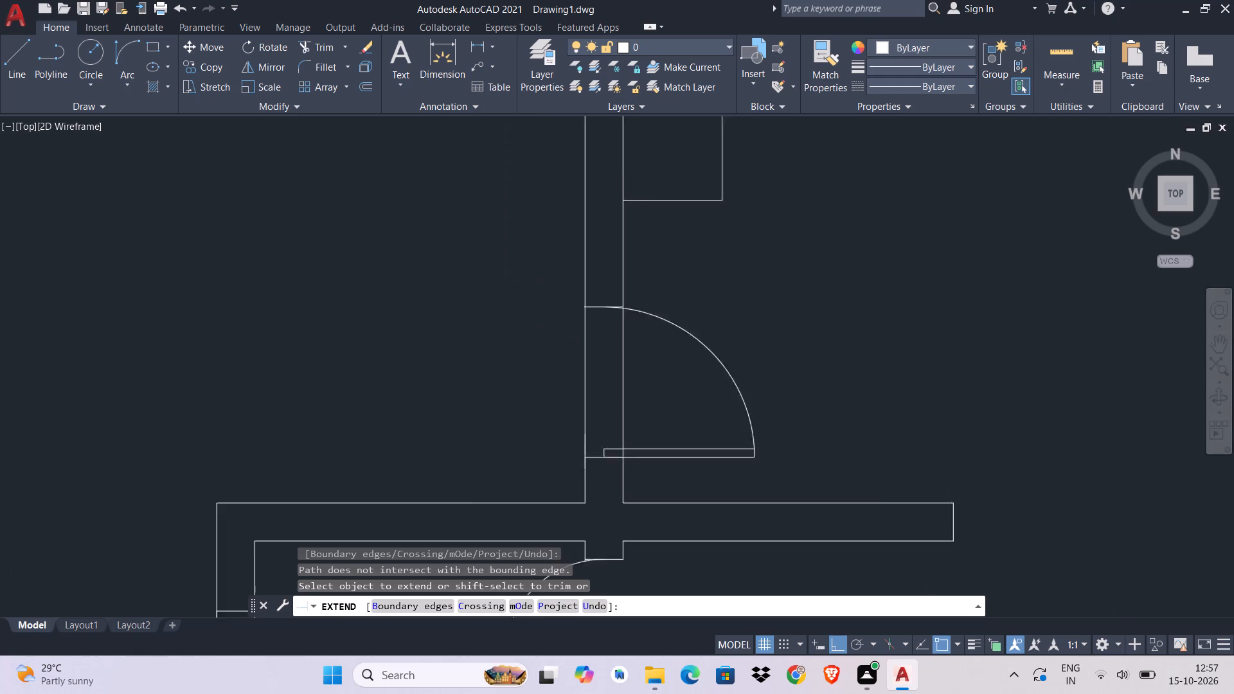
pyautogui.moveTo(639, 331); pyautogui.dragTo(631, 251, button='middle')
pyautogui.scroll(-1, 630, 265)
pyautogui.scroll(3, 630, 265)
pyautogui.press('Escape')
pyautogui.press('Escape')
pyautogui.press('Escape')
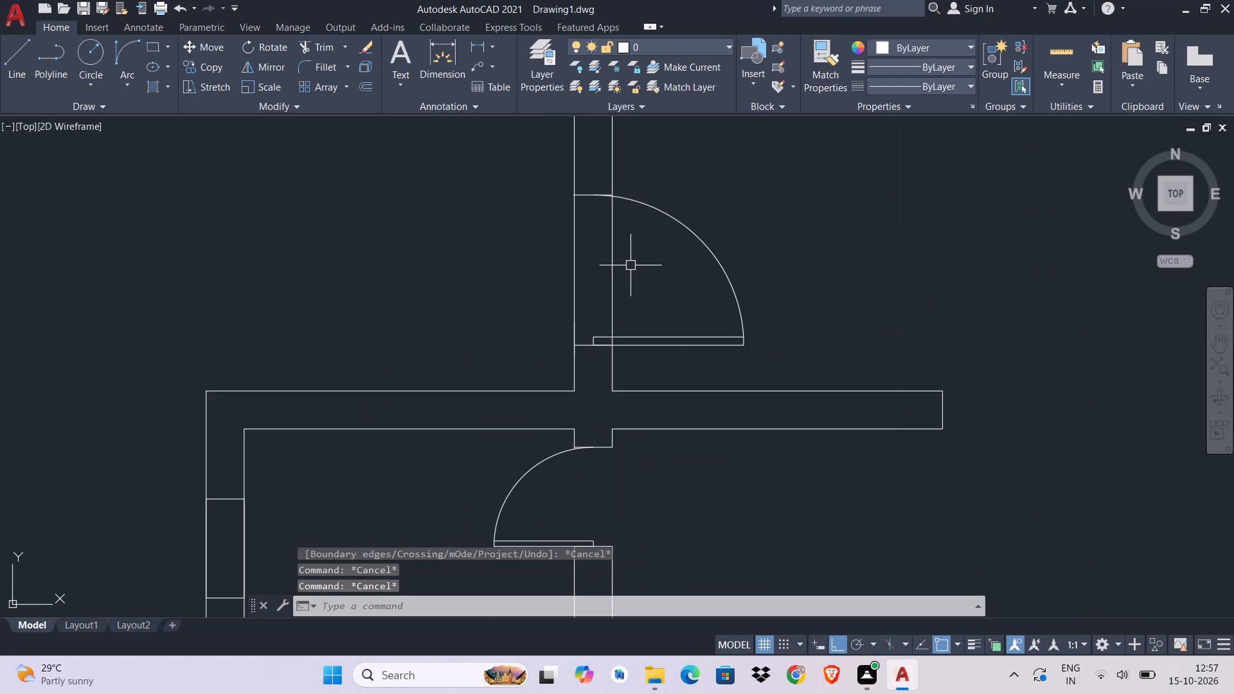
# Trim both wall faces between the two crossing lines, including the leftover pieces beside and through the door leaf.
pyautogui.press('t')
pyautogui.press('r')
pyautogui.press('space')
pyautogui.click(648, 253)
pyautogui.click(464, 266)
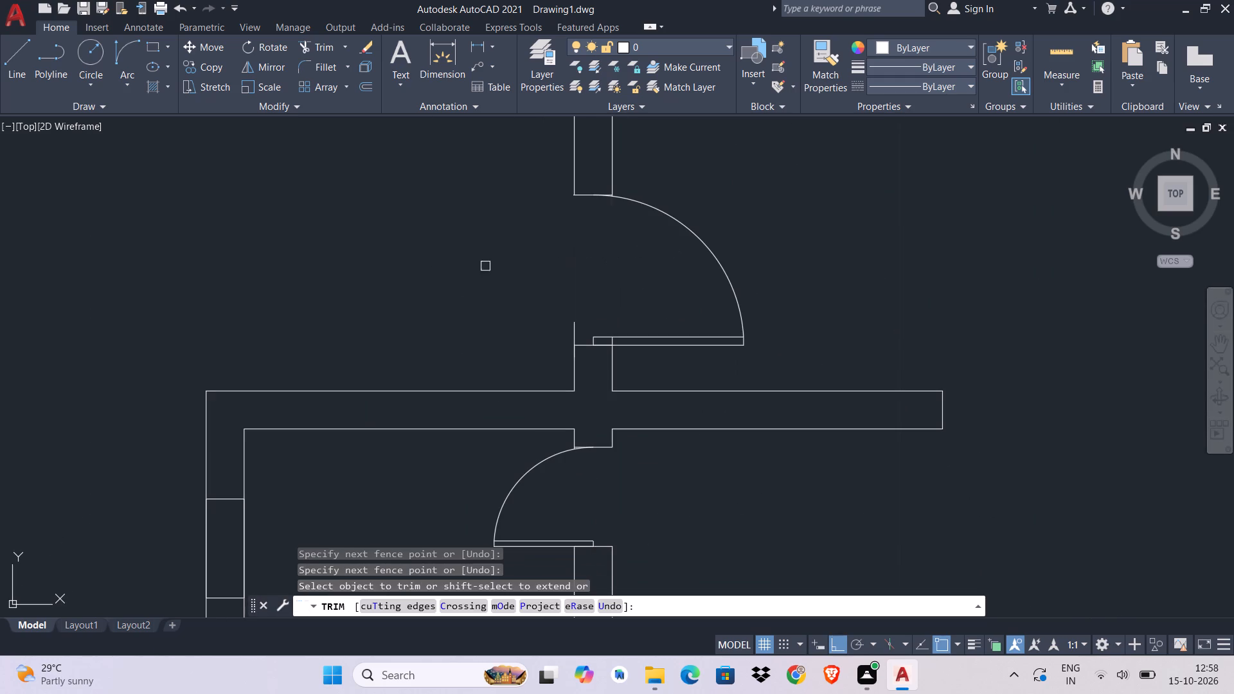
pyautogui.click(577, 337)
pyautogui.scroll(4, 576, 335)
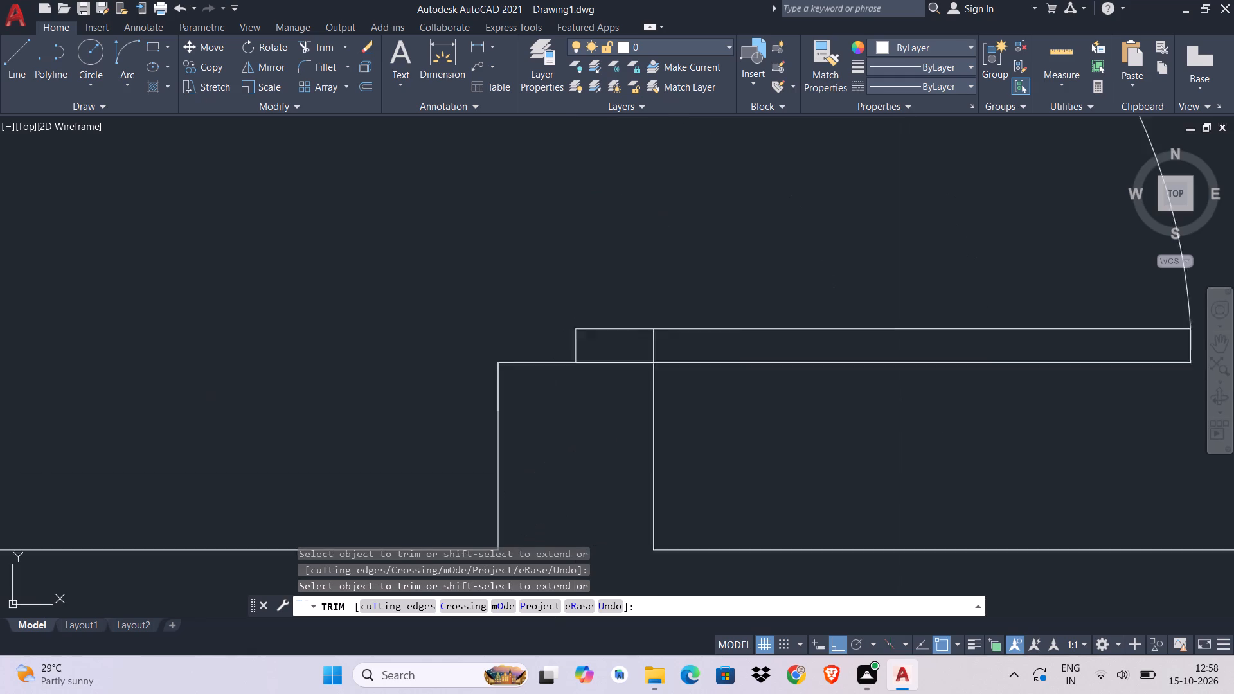
pyautogui.click(656, 344)
# Examine the new door opening and the doors and wall openings in the rest of the floor plan.
pyautogui.scroll(-1, 604, 338)
pyautogui.scroll(1, 604, 338)
pyautogui.scroll(-2, 604, 338)
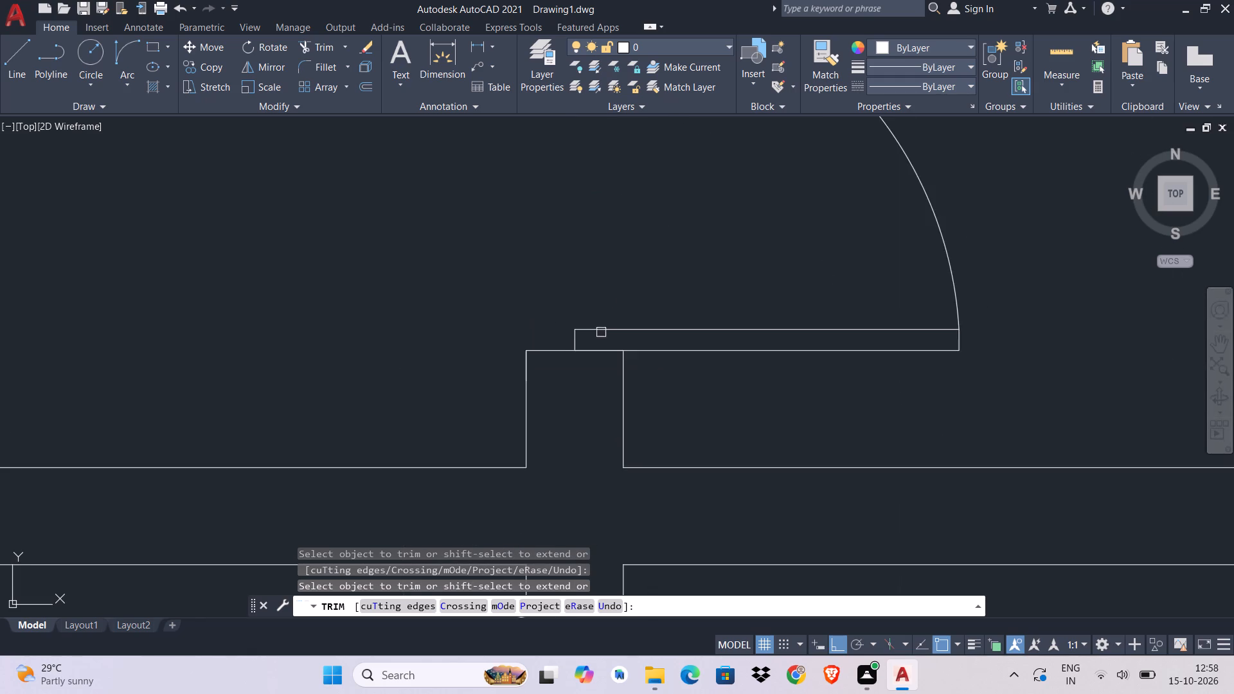
pyautogui.scroll(-4, 602, 293)
pyautogui.moveTo(612, 279); pyautogui.dragTo(599, 341, button='middle')
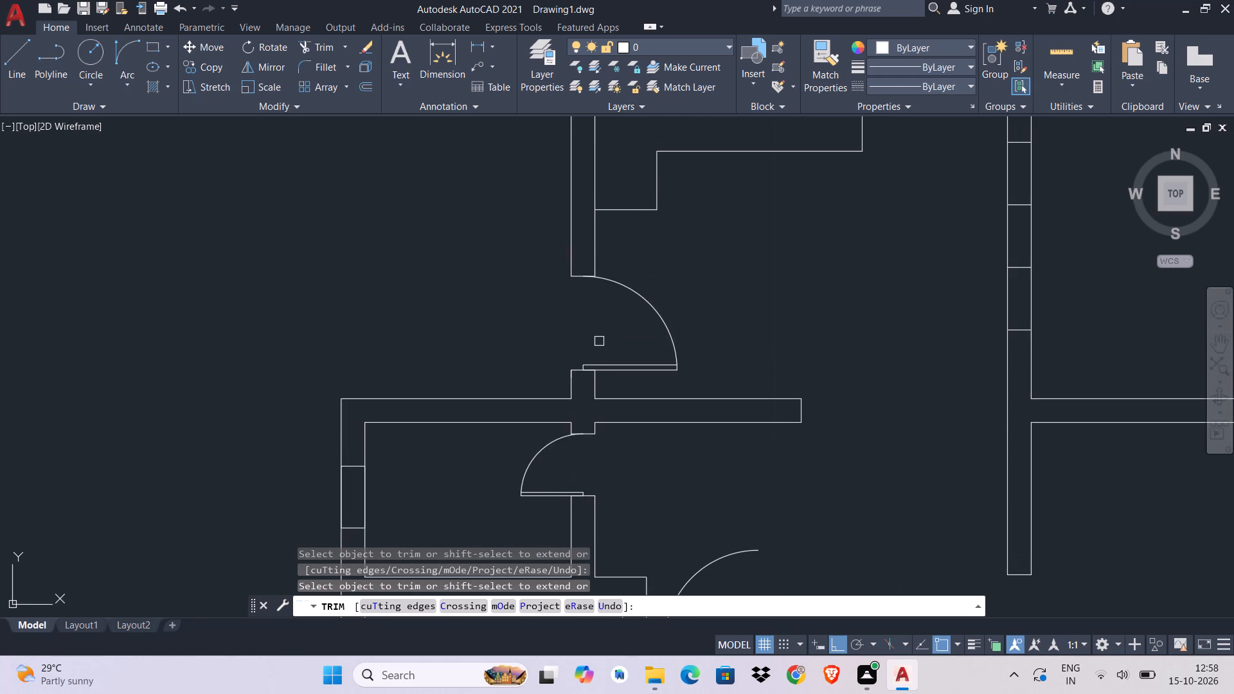
pyautogui.scroll(1, 650, 382)
pyautogui.scroll(-1, 650, 382)
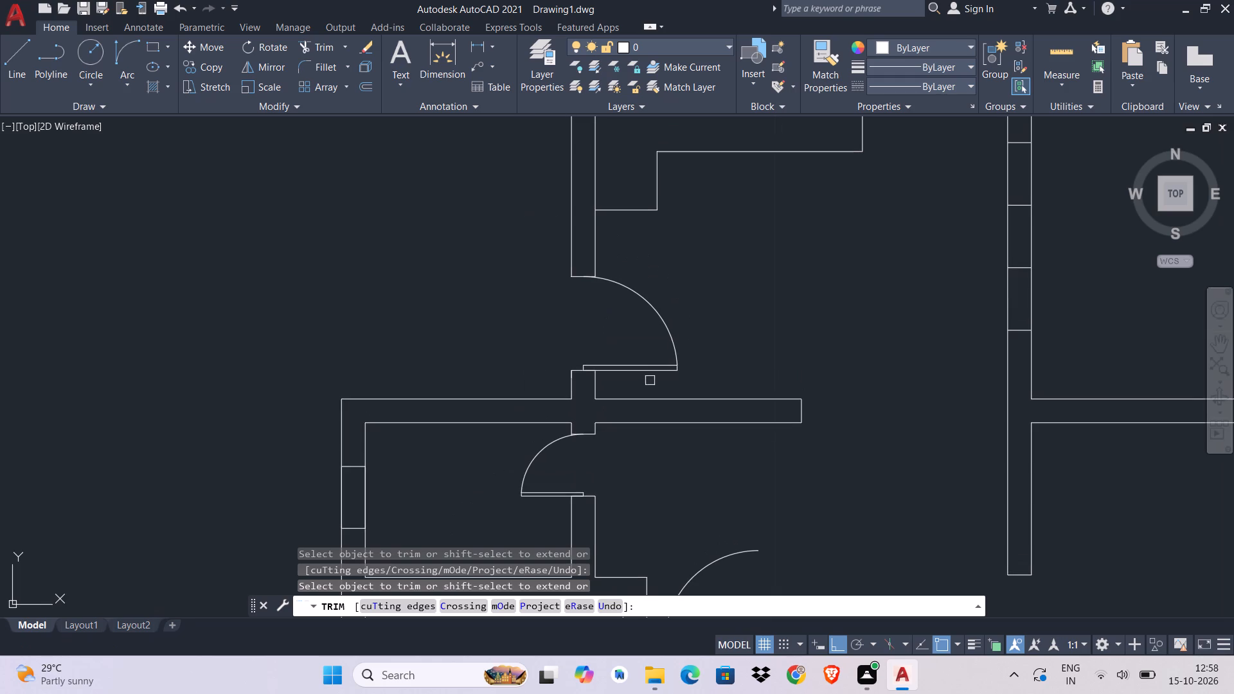
pyautogui.moveTo(655, 380); pyautogui.dragTo(0, 95, button='middle')
pyautogui.moveTo(468, 395); pyautogui.dragTo(839, 82, button='middle')
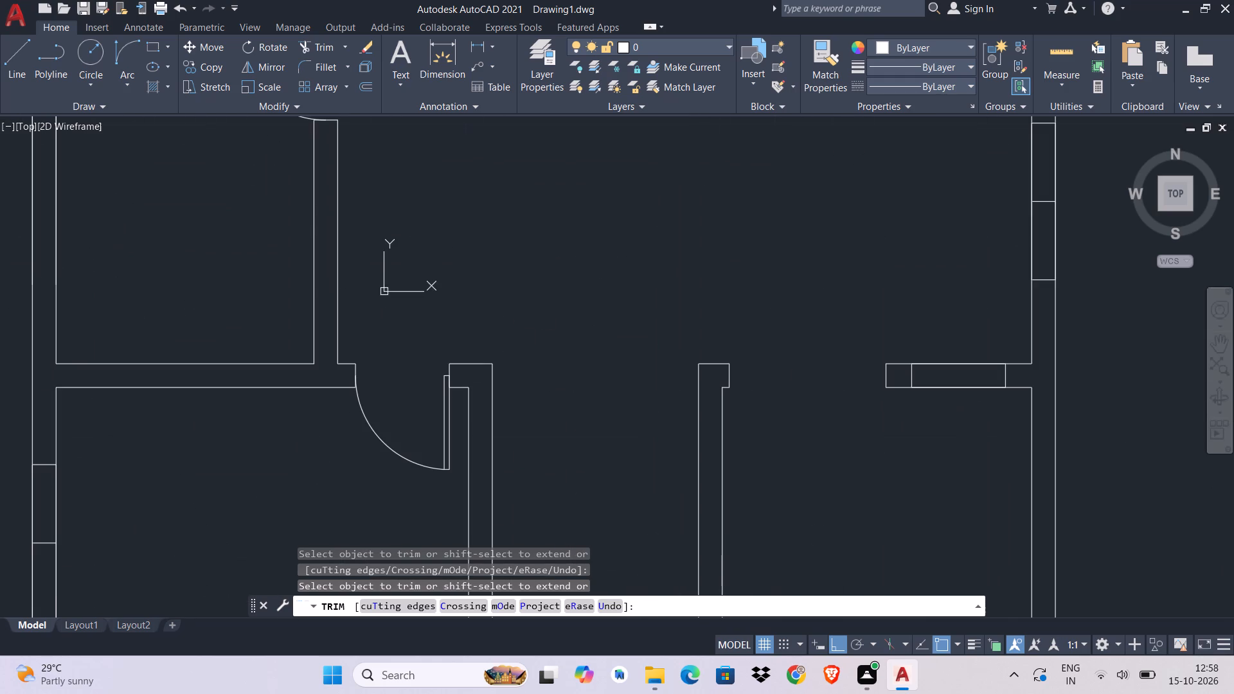
pyautogui.moveTo(758, 377); pyautogui.dragTo(765, 234, button='middle')
pyautogui.scroll(1, 760, 373)
pyautogui.scroll(-4, 764, 234)
pyautogui.scroll(1, 763, 267)
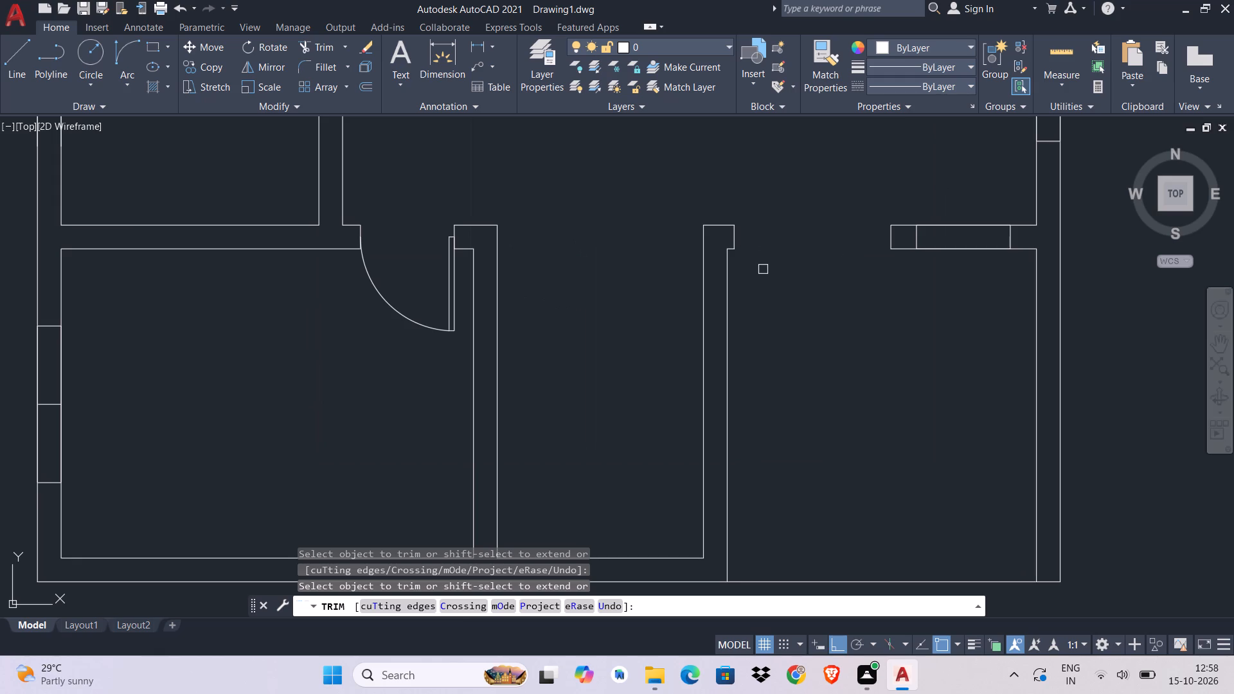
pyautogui.scroll(-2, 683, 351)
pyautogui.moveTo(591, 236); pyautogui.dragTo(598, 314, button='middle')
pyautogui.press('Escape')
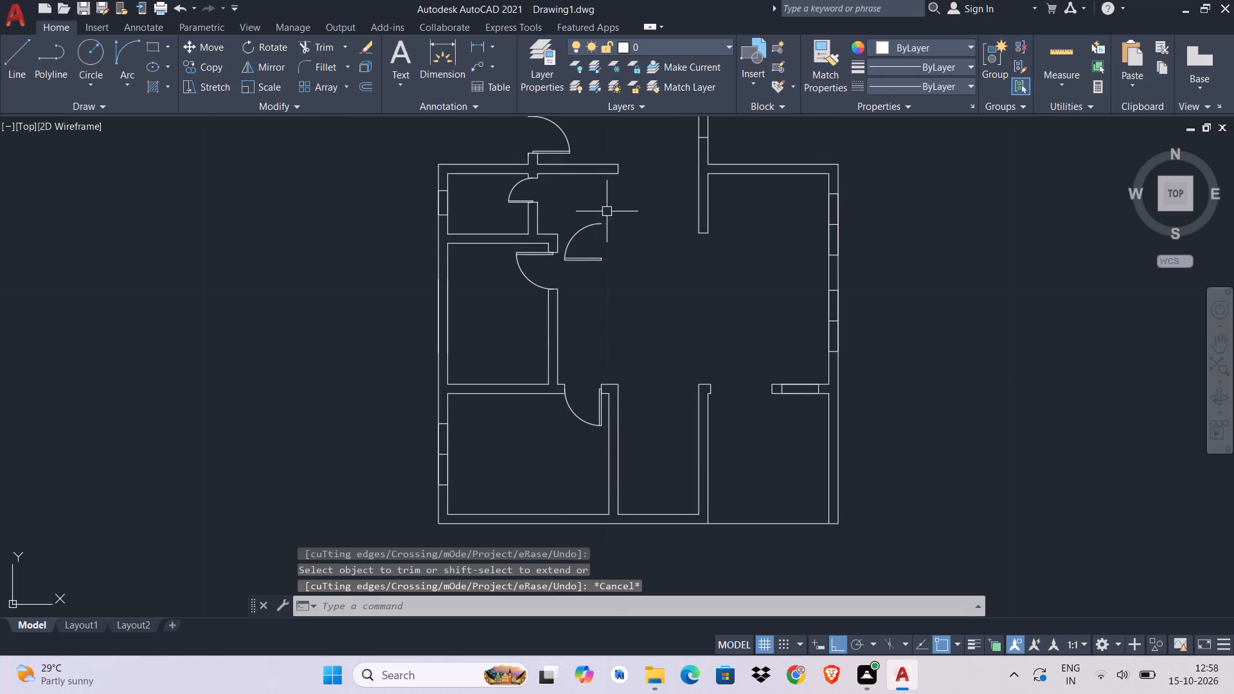
# Rotate the loose door in the central hall 90° clockwise about its hinge corner so the leaf stands upright with its arc facing right.
pyautogui.click(613, 208)
pyautogui.click(586, 274)
pyautogui.scroll(4, 573, 251)
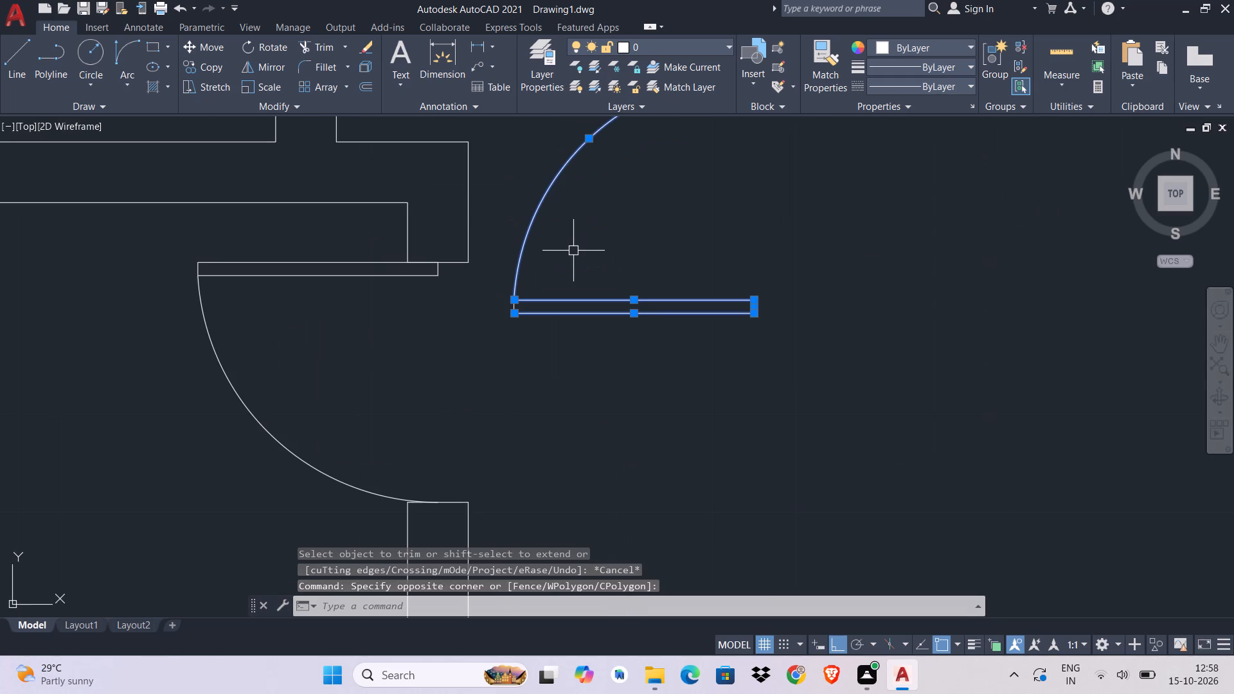
pyautogui.click(535, 269)
pyautogui.click(473, 348)
pyautogui.press('r')
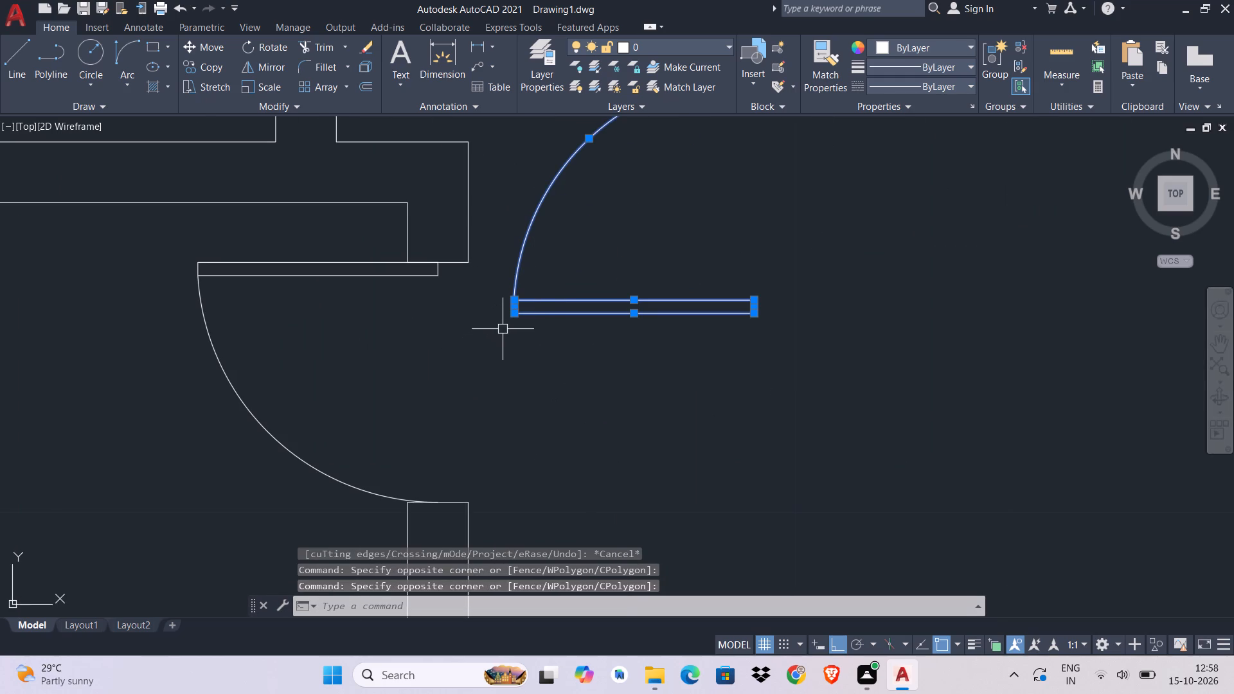
pyautogui.write('o')
pyautogui.press('space')
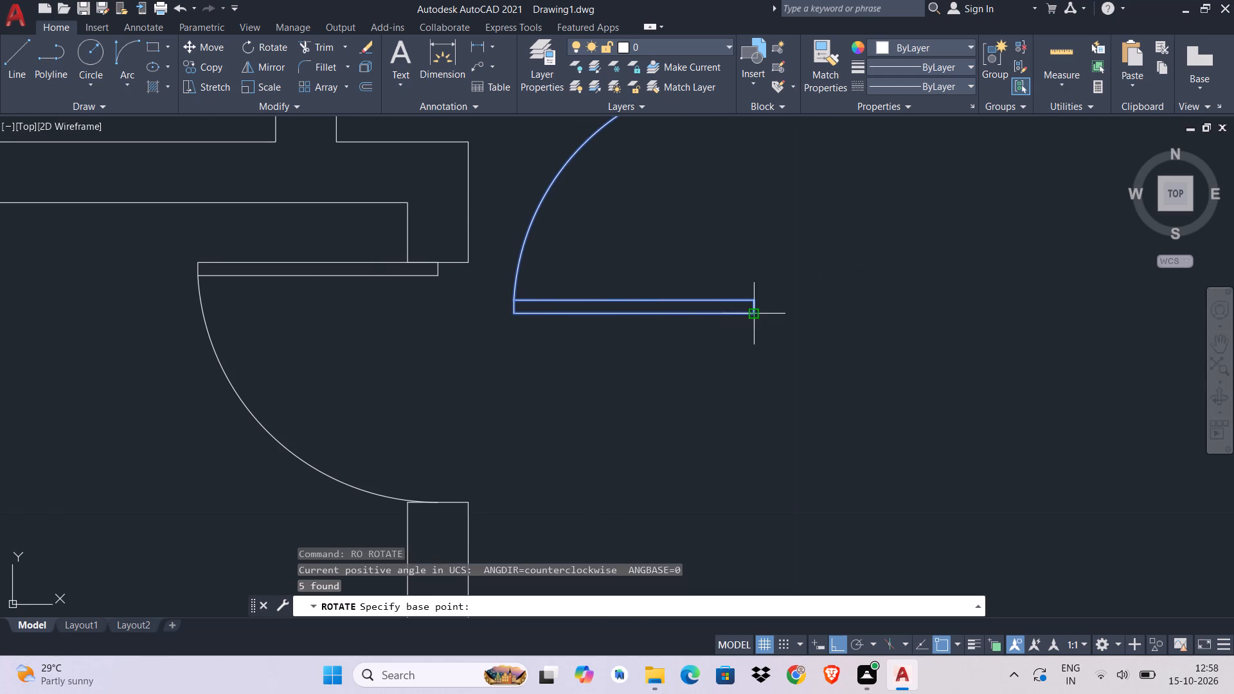
pyautogui.click(758, 317)
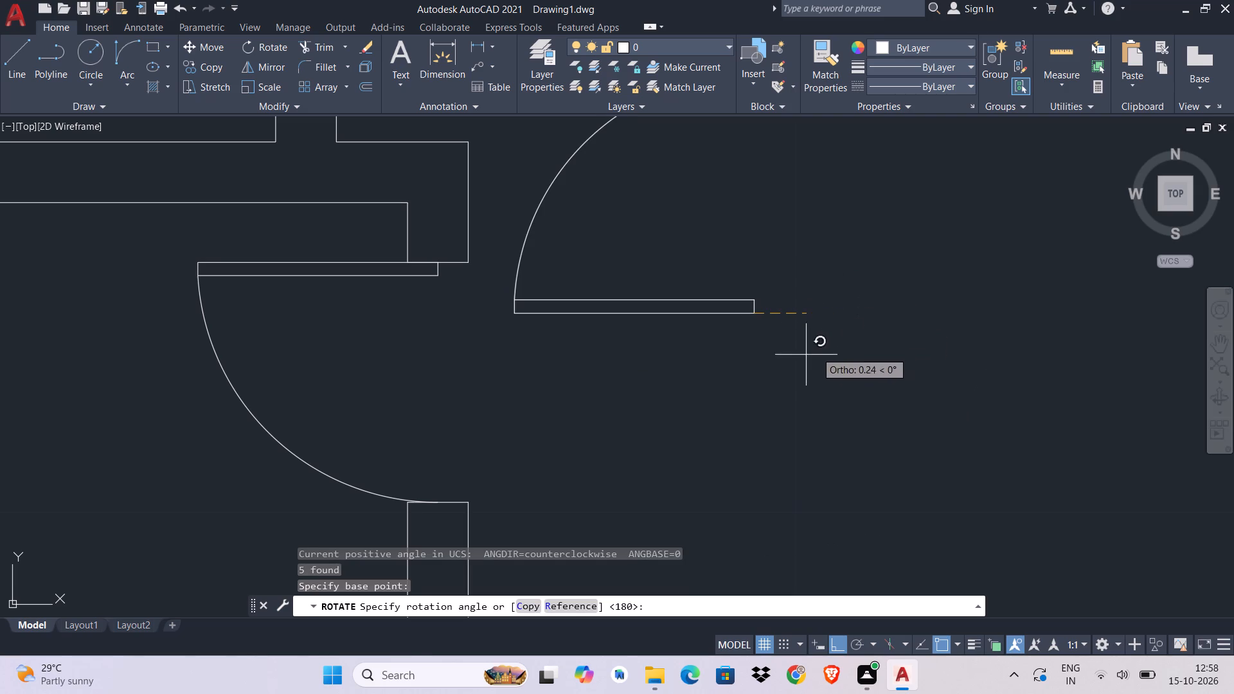
pyautogui.click(769, 360)
# Move the rotated door freely with Ortho off to just above the wall opening of the lower-right room.
pyautogui.click(1049, 155)
pyautogui.click(570, 332)
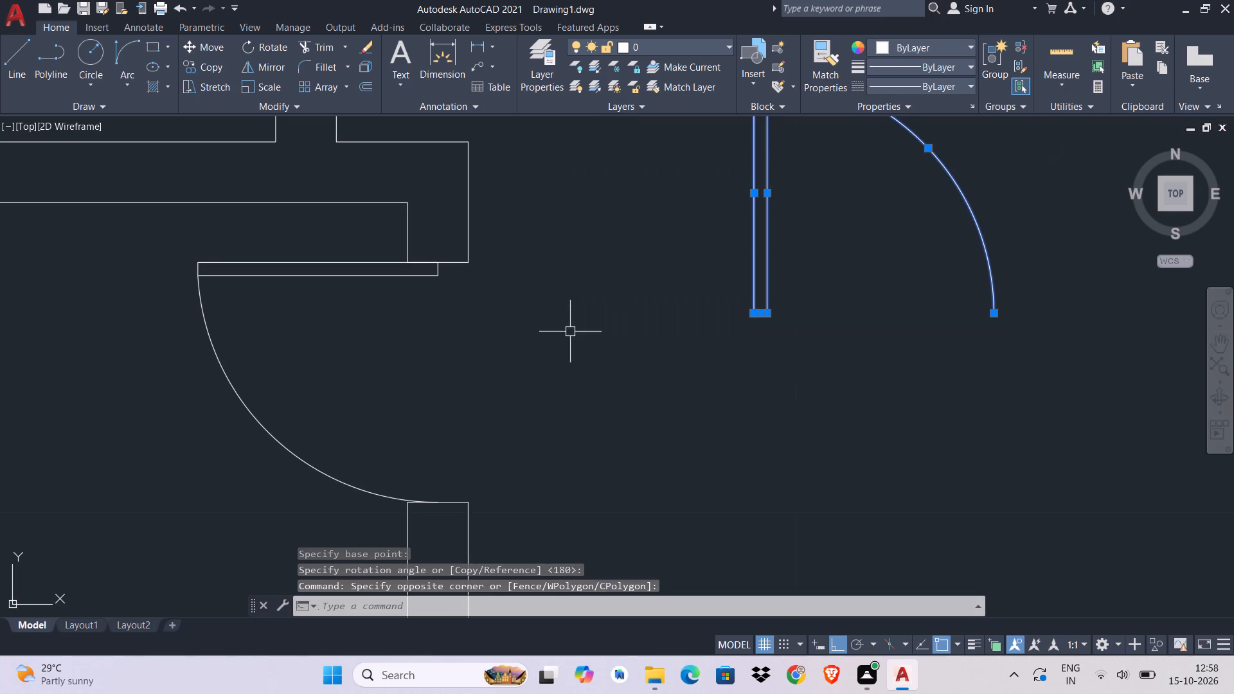
pyautogui.scroll(-1, 632, 384)
pyautogui.scroll(1, 632, 386)
pyautogui.moveTo(731, 239); pyautogui.dragTo(579, 486, button='middle')
pyautogui.click(731, 245)
pyautogui.click(470, 403)
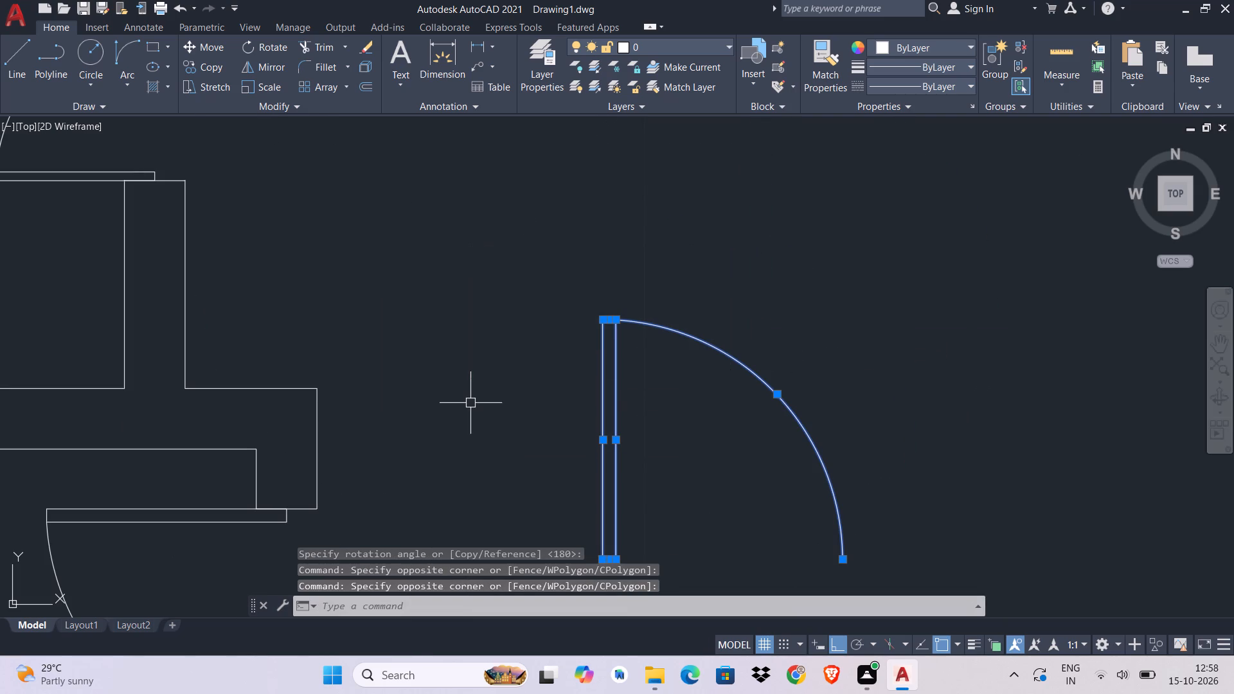
pyautogui.press('m')
pyautogui.press('space')
pyautogui.click(581, 341)
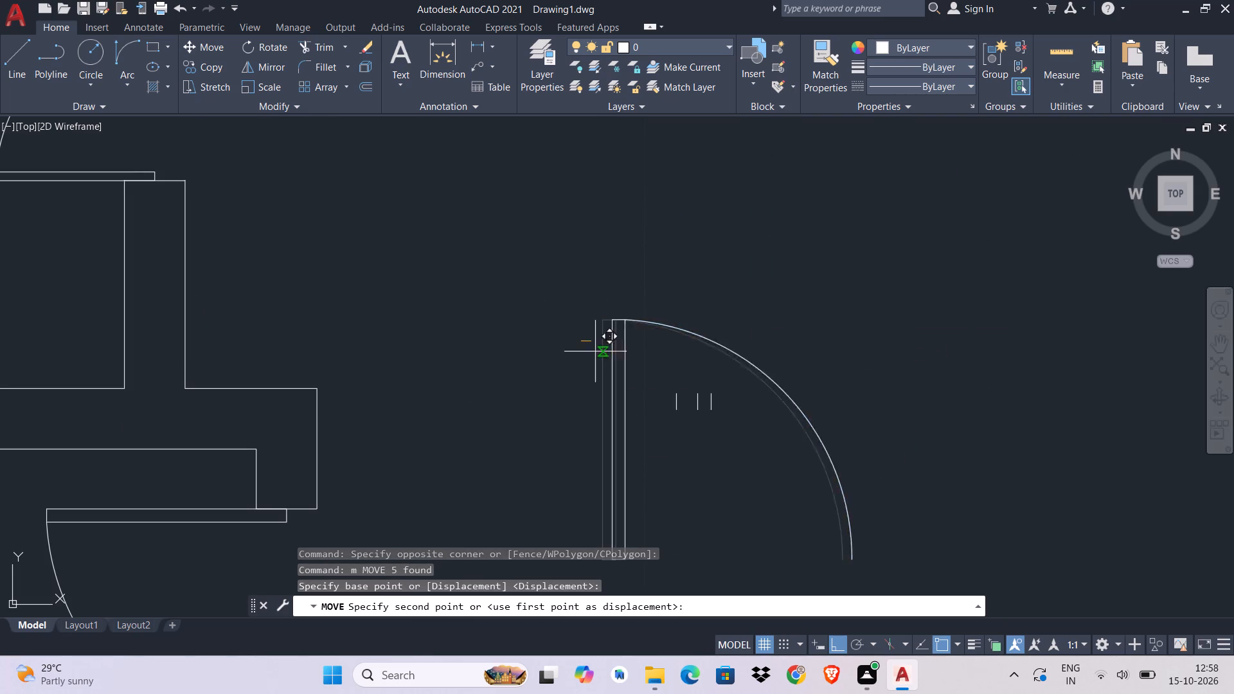
pyautogui.moveTo(788, 428); pyautogui.dragTo(551, 202, button='middle')
pyautogui.scroll(-5, 551, 199)
pyautogui.moveTo(713, 322); pyautogui.dragTo(695, 244, button='middle')
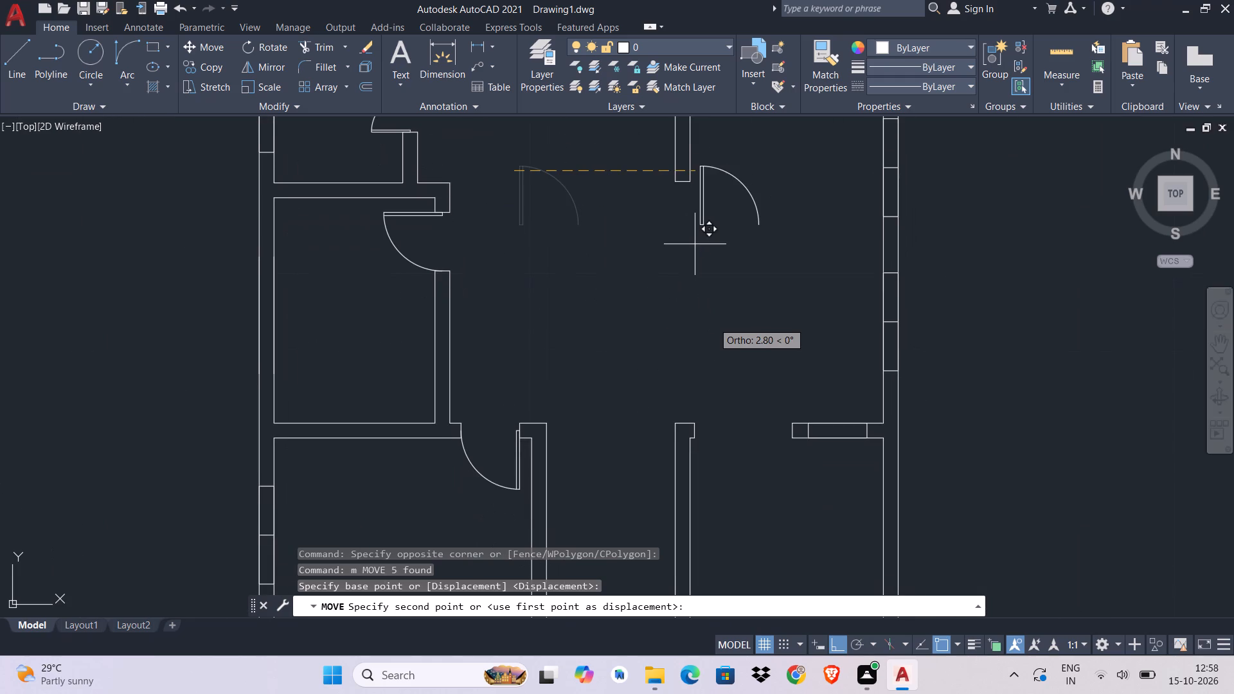
pyautogui.hotkey('ctrl', 'l')
pyautogui.scroll(4, 711, 324)
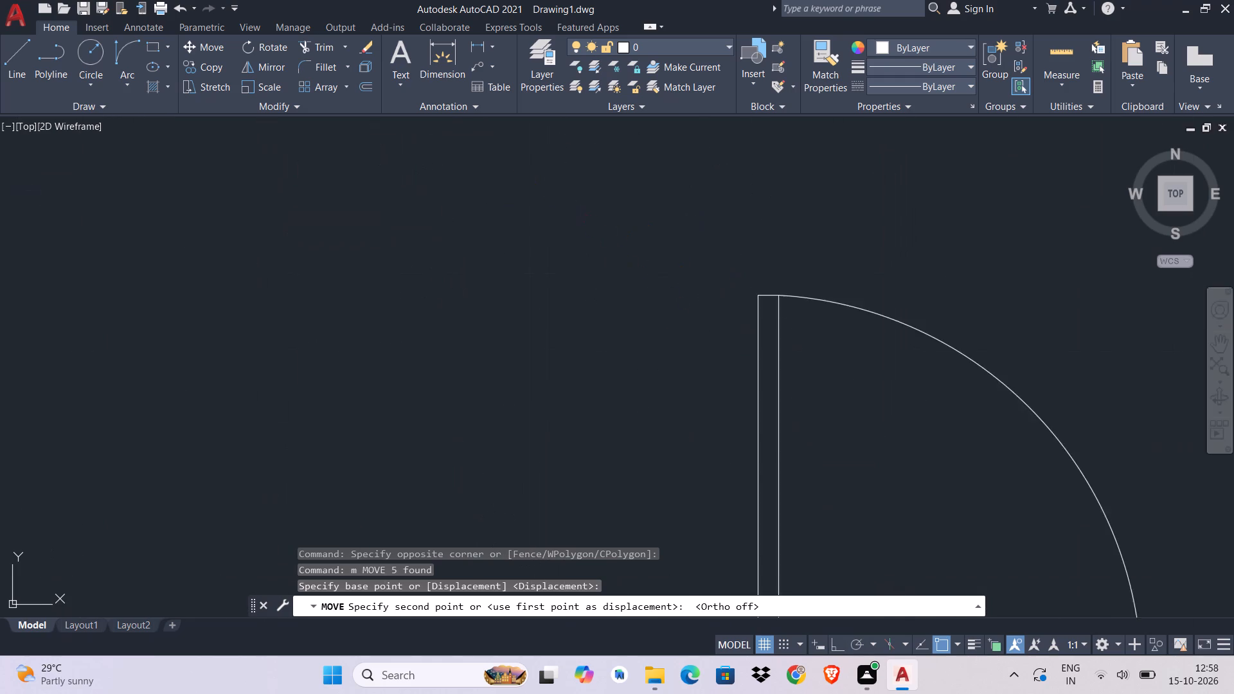
pyautogui.moveTo(725, 330); pyautogui.dragTo(566, 58, button='middle')
pyautogui.scroll(-4, 557, 26)
pyautogui.scroll(-2, 625, 236)
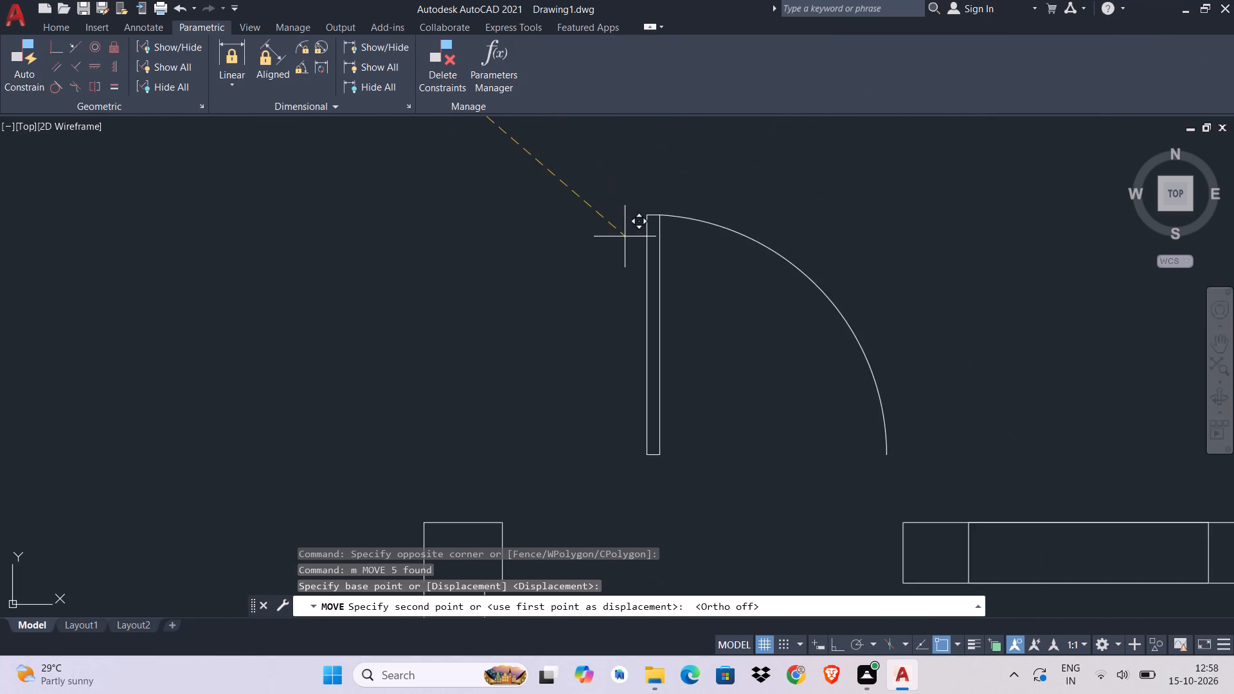
pyautogui.scroll(-1, 625, 236)
pyautogui.click(613, 196)
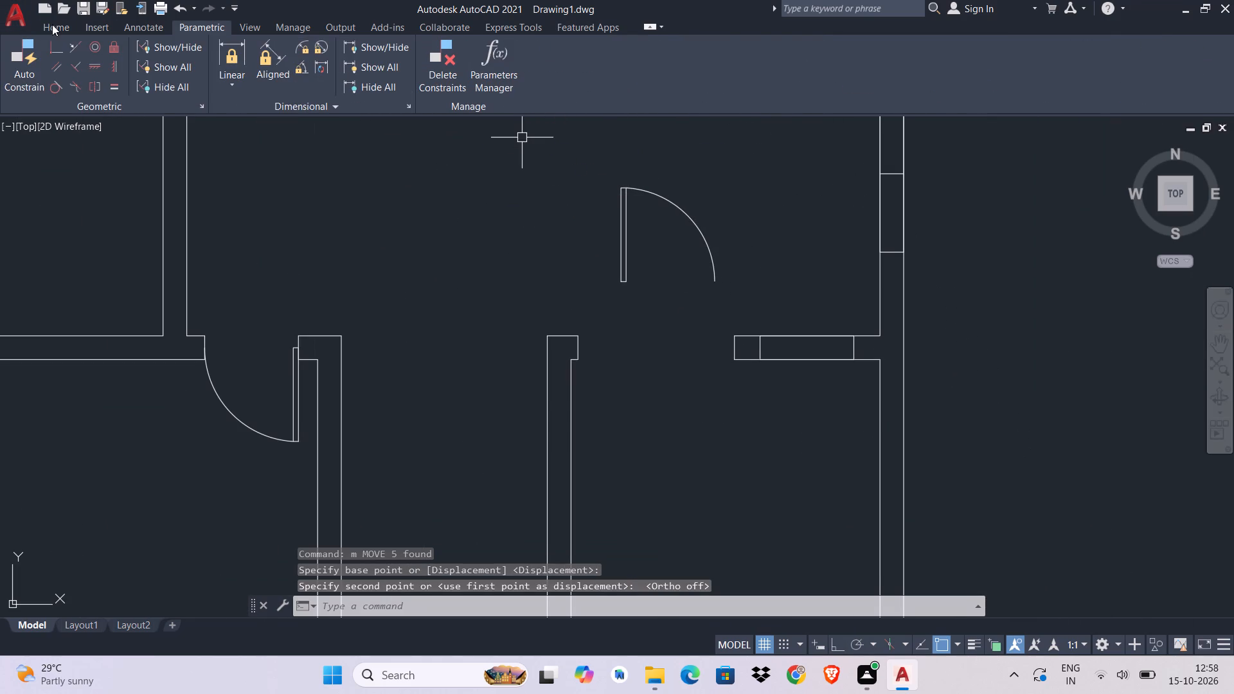
pyautogui.click(53, 24)
# Move the door straight down about 0.70 with Ortho on so the leaf's lower end sits within the wall thickness.
pyautogui.click(717, 186)
pyautogui.click(546, 292)
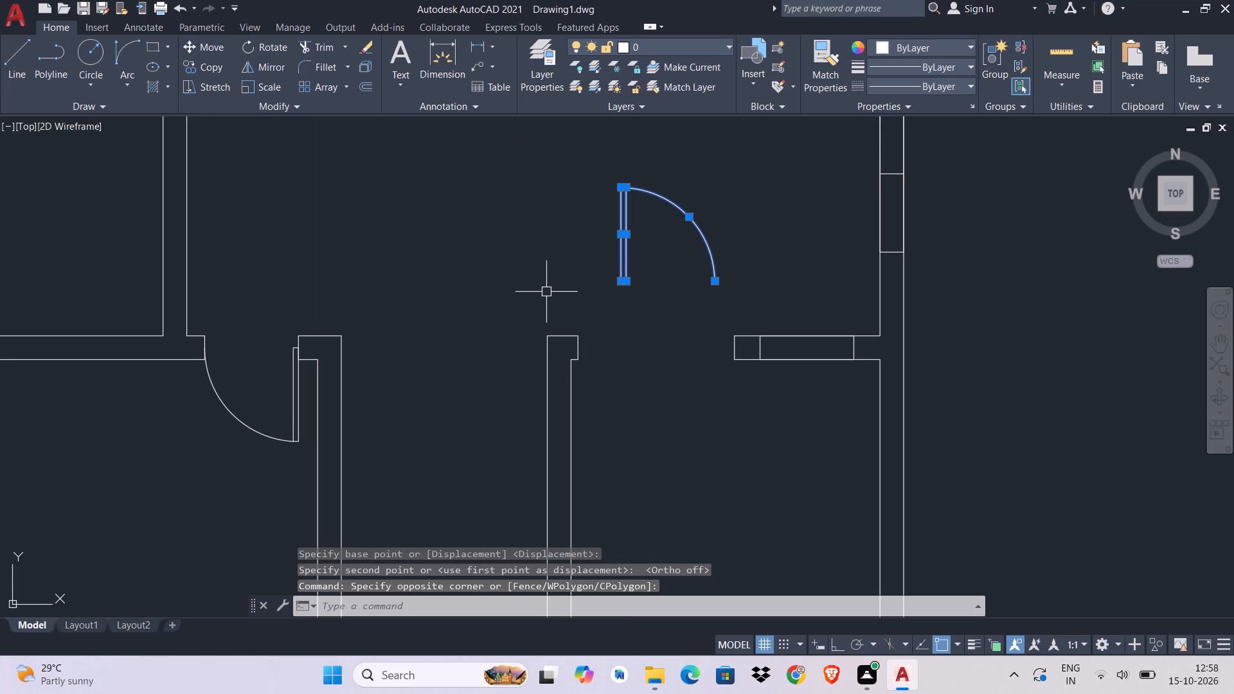
pyautogui.hotkey('ctrl', 'l')
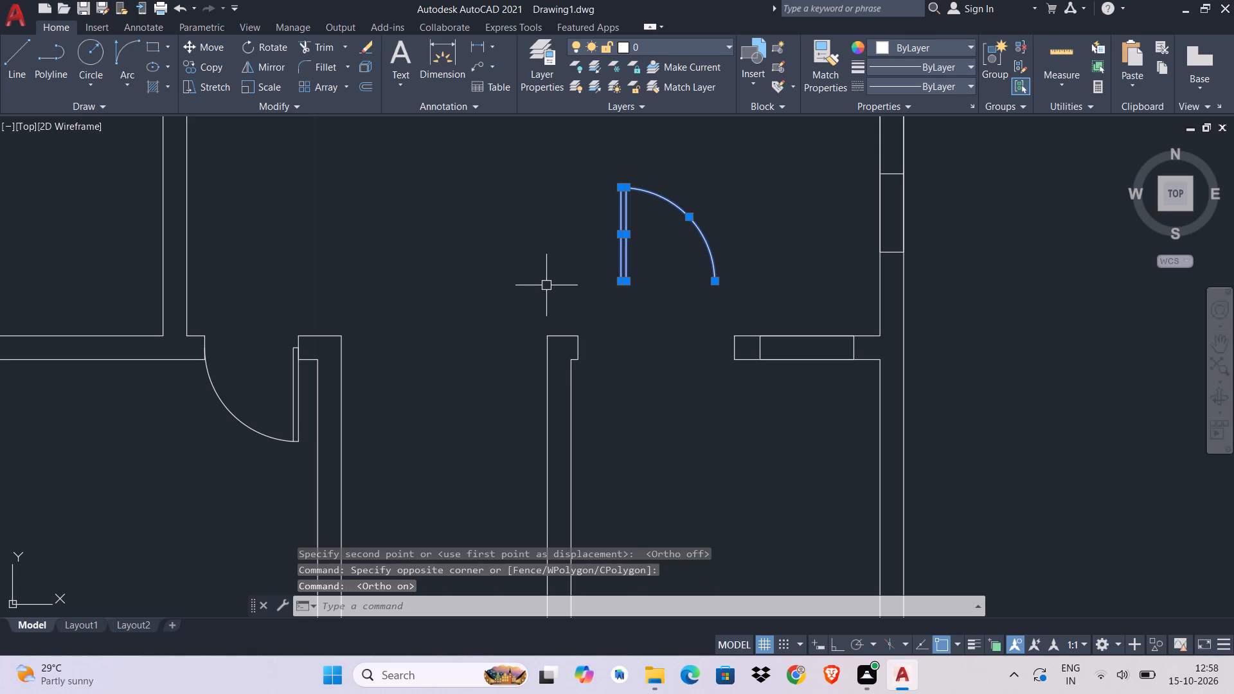
pyautogui.press('m')
pyautogui.press('space')
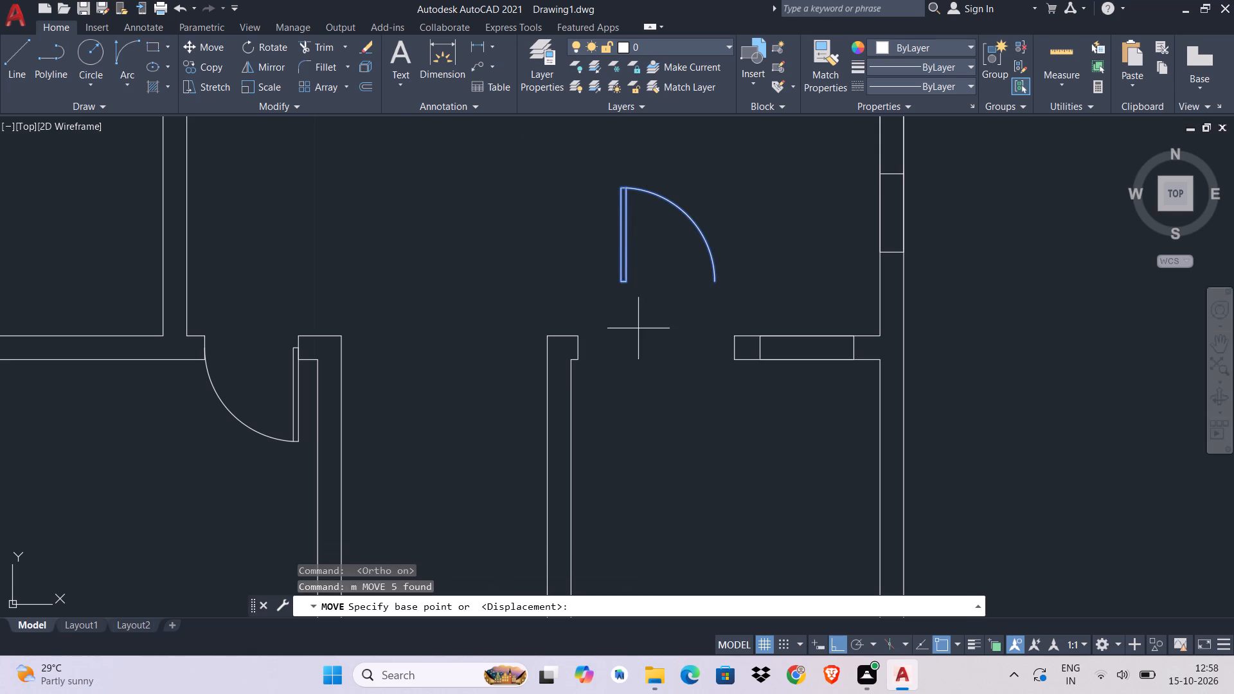
pyautogui.click(620, 285)
pyautogui.scroll(3, 564, 371)
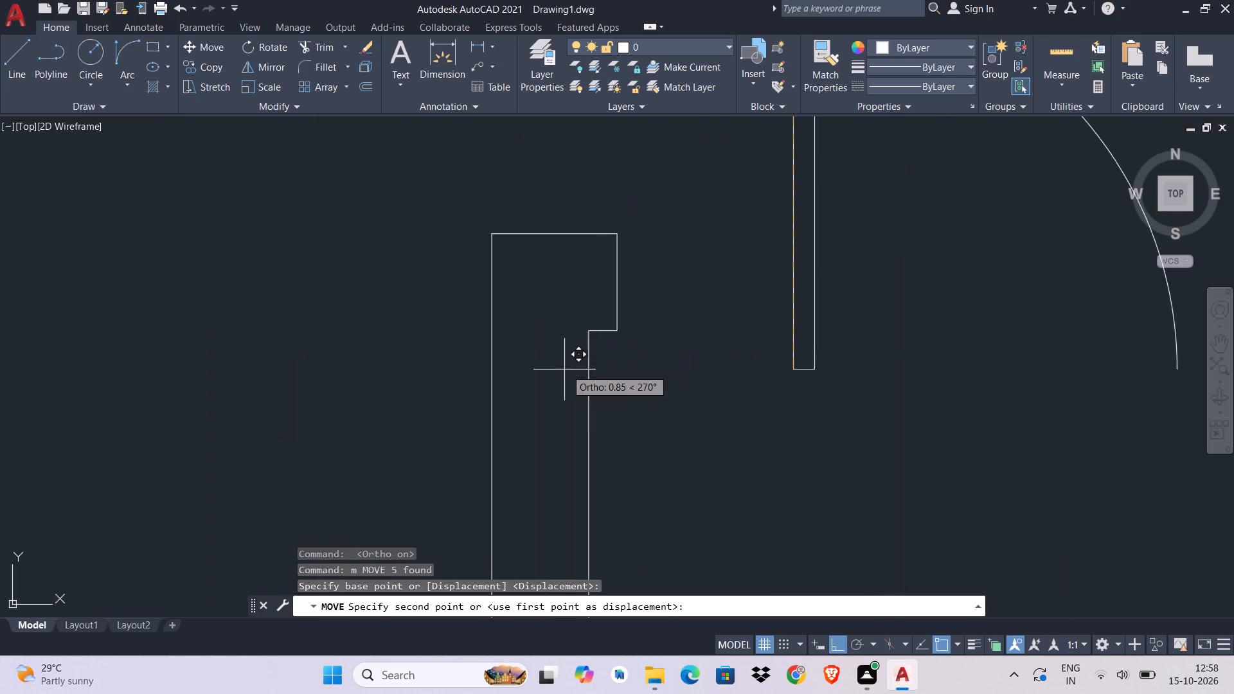
pyautogui.moveTo(608, 300); pyautogui.dragTo(467, 323, button='middle')
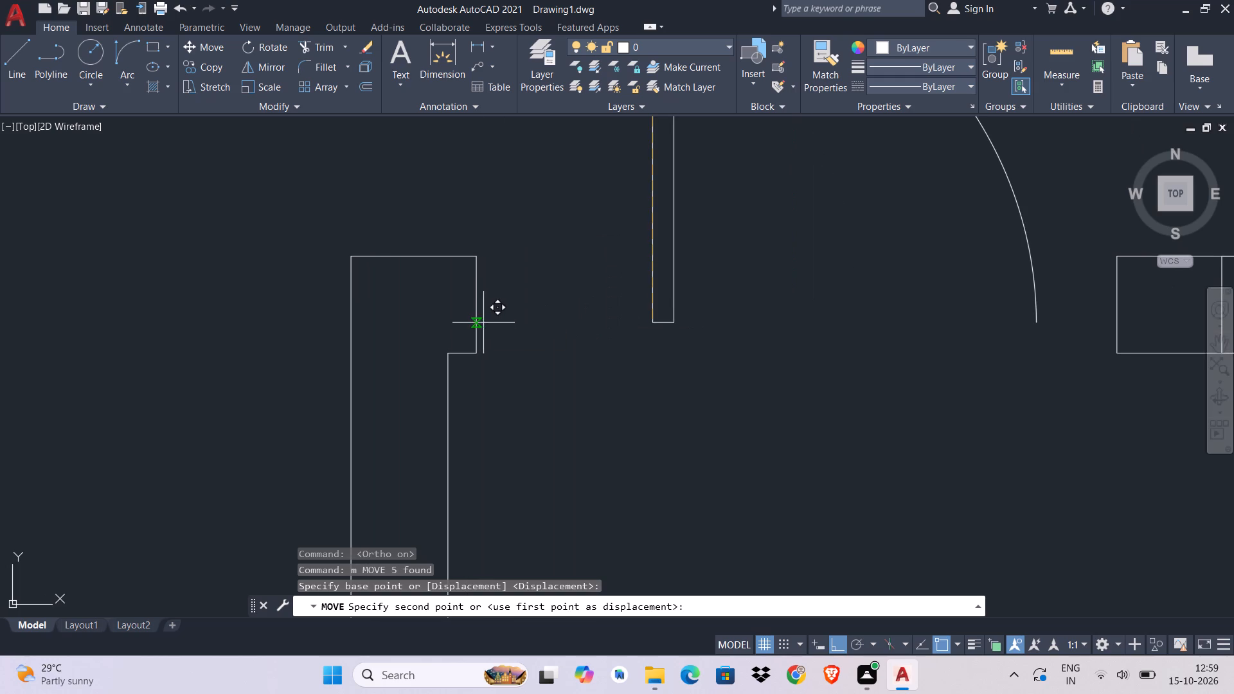
pyautogui.moveTo(513, 316); pyautogui.dragTo(332, 357, button='middle')
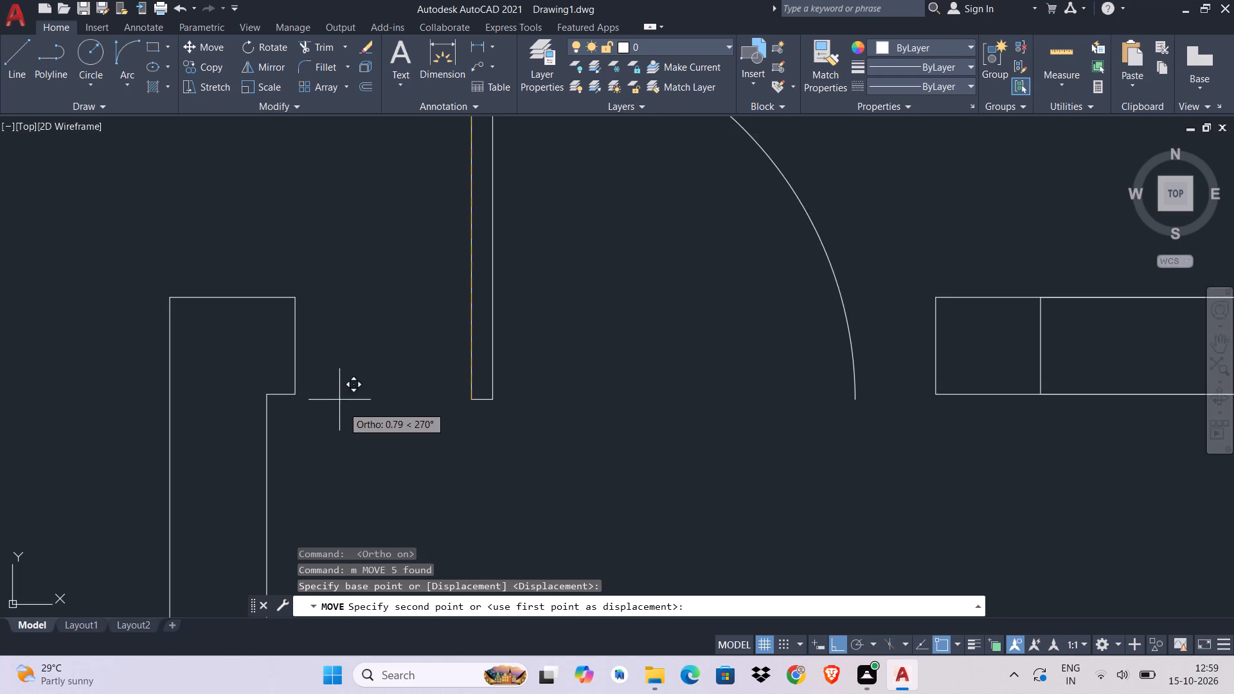
pyautogui.scroll(-1, 349, 413)
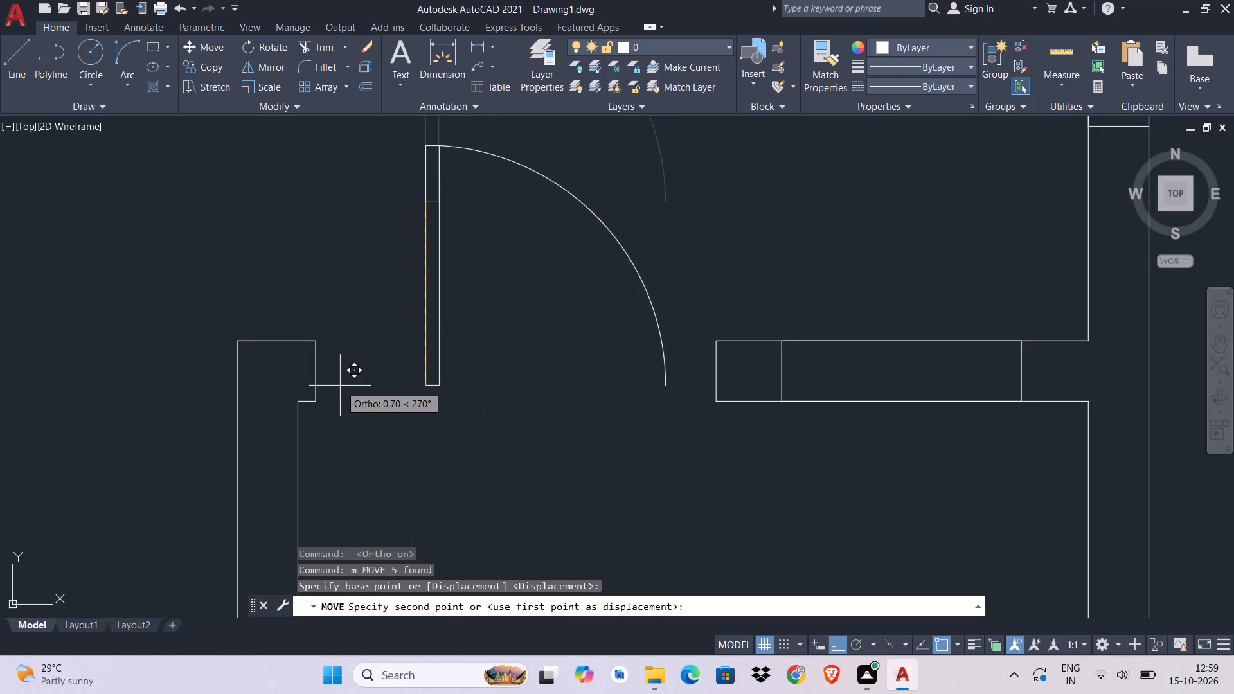
pyautogui.click(340, 386)
# Extend the wall stub beside the door, its upper face to the door leaf and its lower face across the opening to the opposite wall.
pyautogui.scroll(-4, 449, 415)
pyautogui.scroll(-1, 502, 424)
pyautogui.moveTo(502, 424); pyautogui.dragTo(506, 424, button='middle')
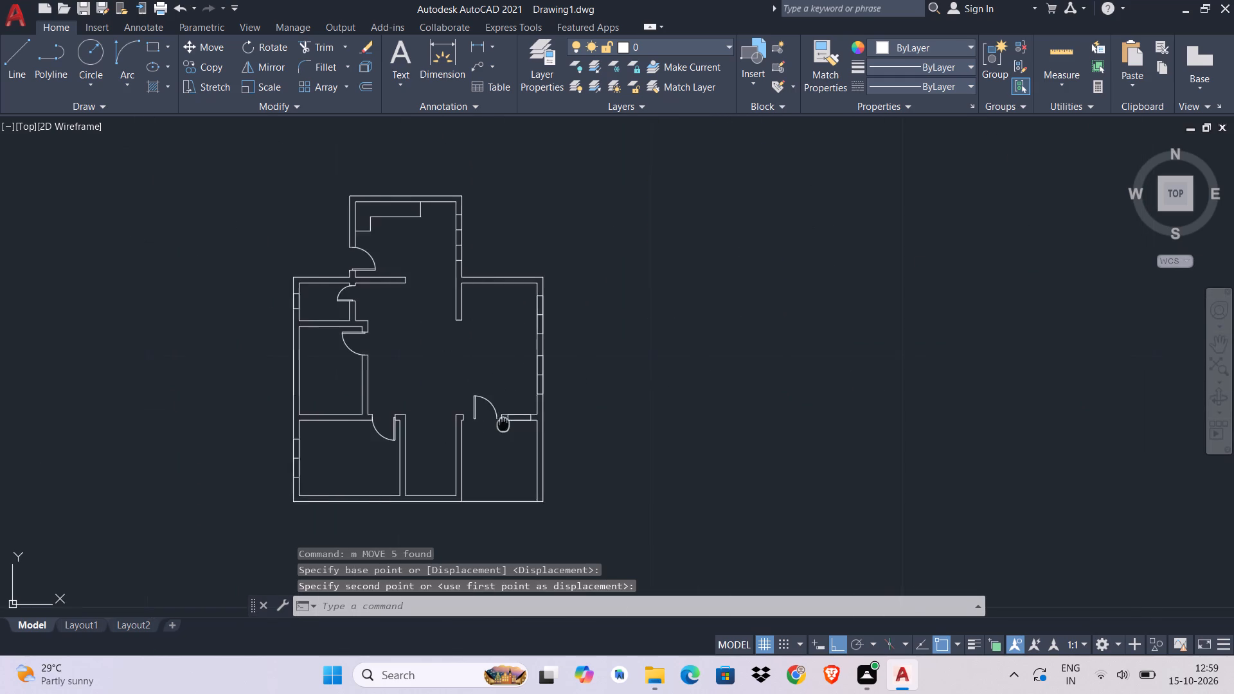
pyautogui.moveTo(506, 424); pyautogui.dragTo(557, 418, button='middle')
pyautogui.scroll(1, 504, 413)
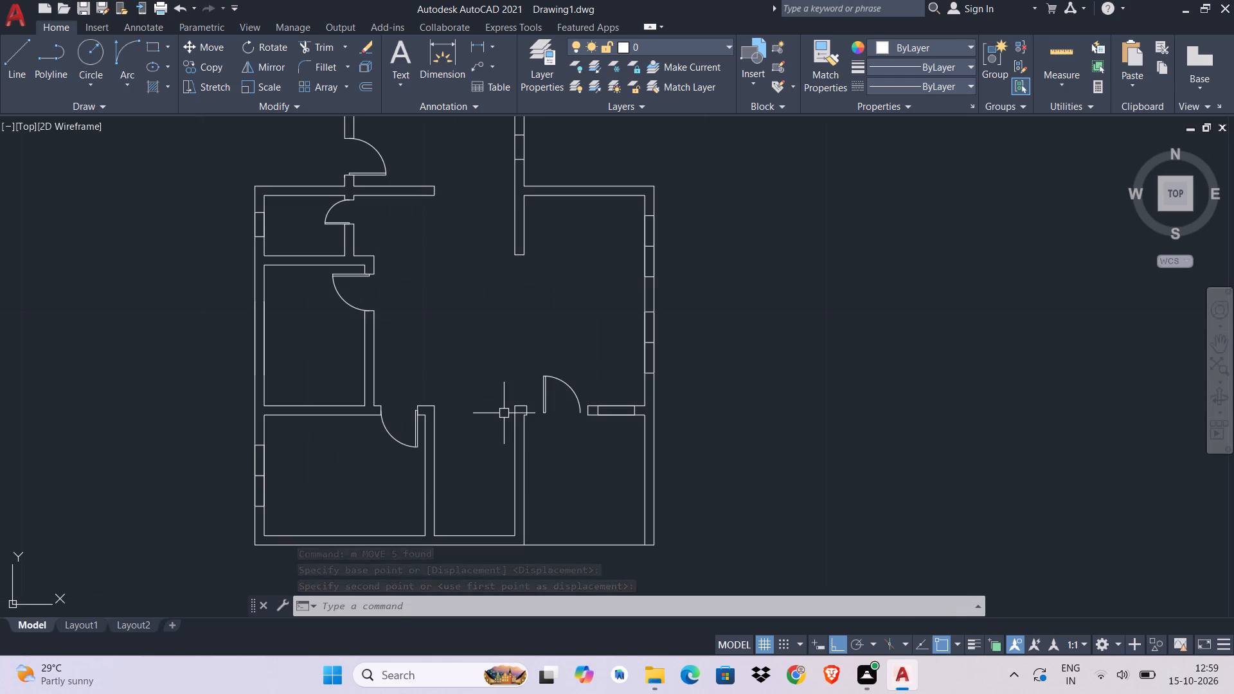
pyautogui.scroll(2, 570, 420)
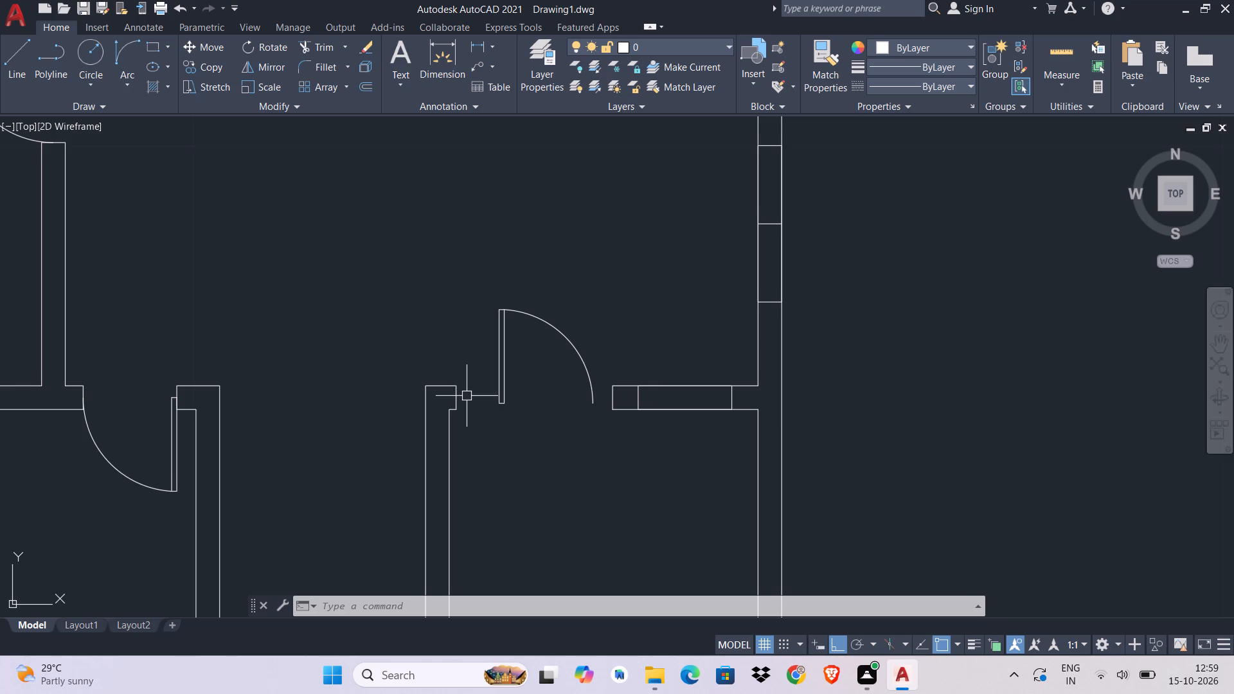
pyautogui.scroll(-1, 467, 396)
pyautogui.scroll(4, 467, 396)
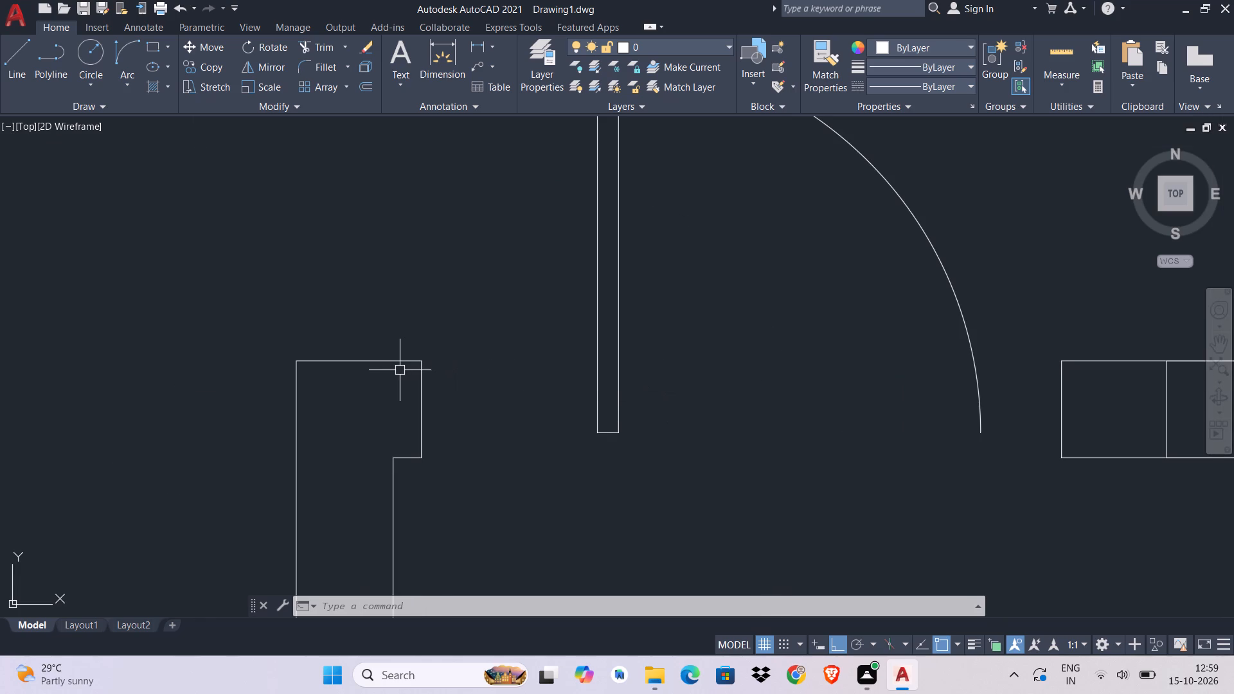
pyautogui.press('e')
pyautogui.press('x')
pyautogui.press('space')
pyautogui.click(400, 337)
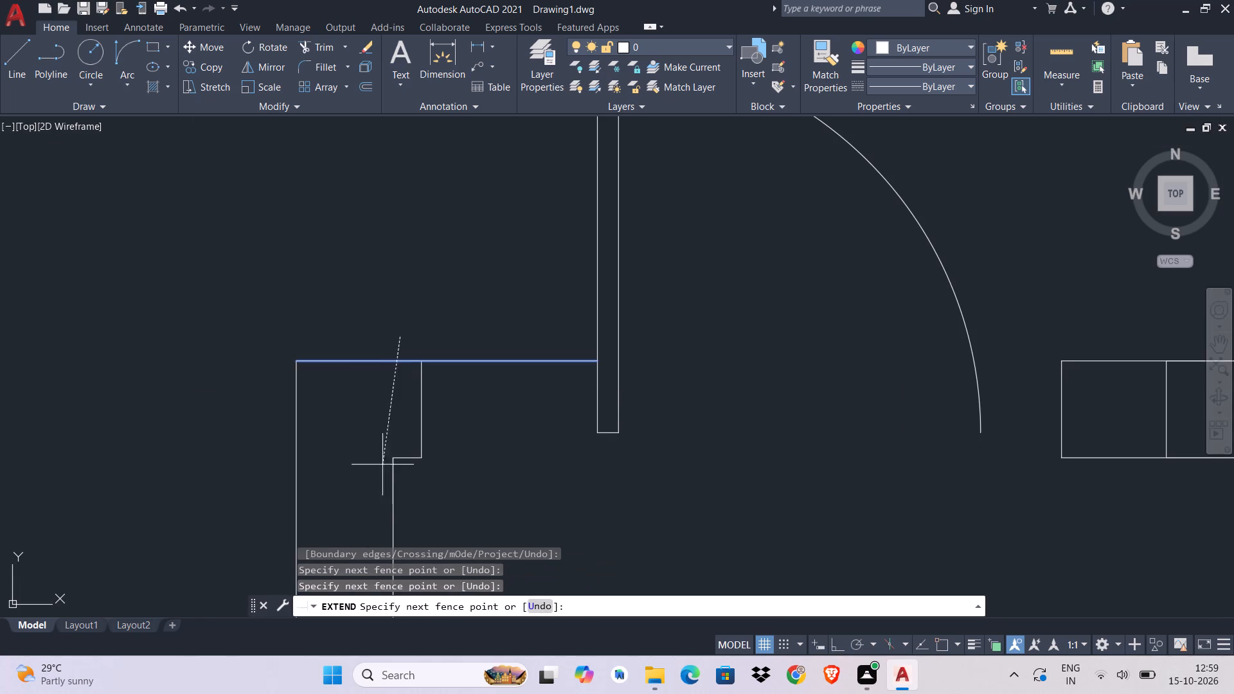
pyautogui.click(413, 481)
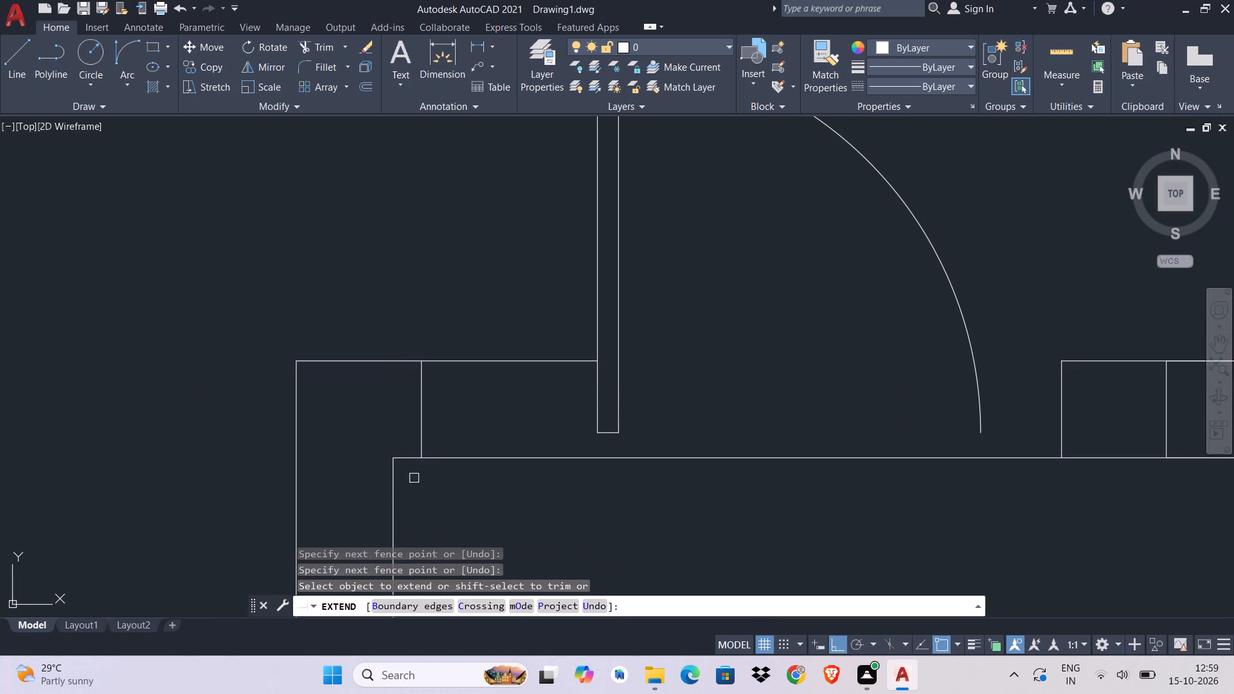
pyautogui.moveTo(544, 426); pyautogui.dragTo(481, 372, button='middle')
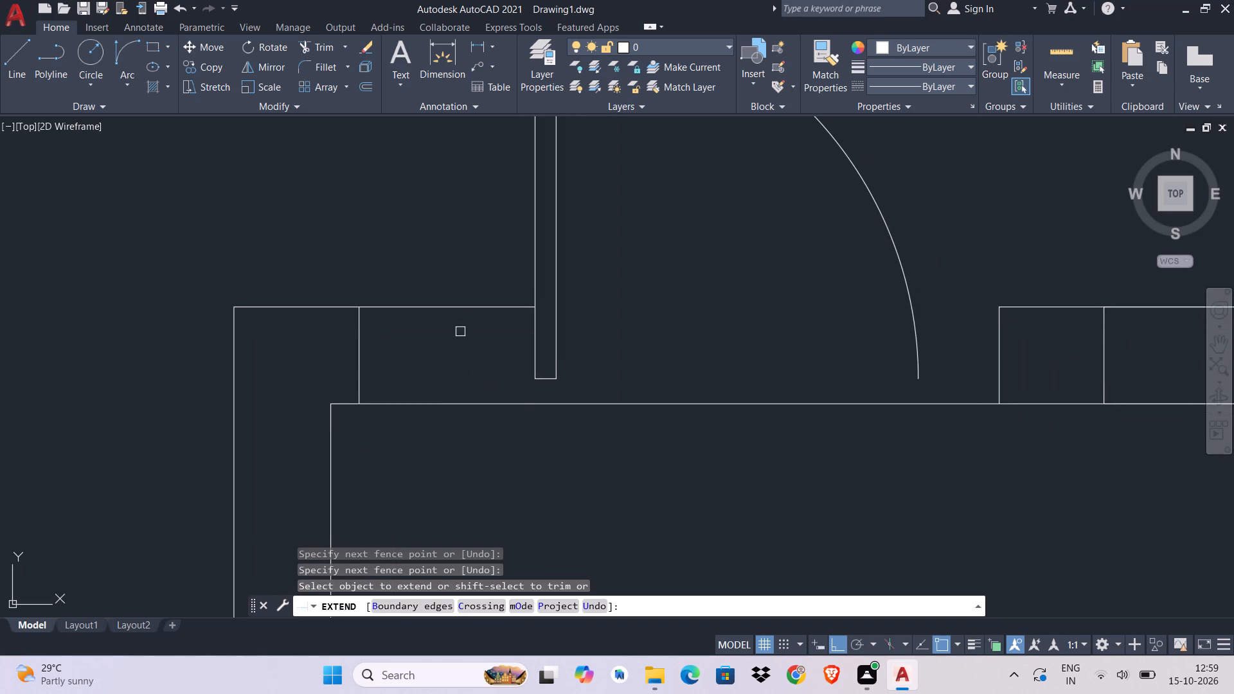
pyautogui.press('Escape')
# Move the stub's vertical end line horizontally to the outer edge of the door leaf.
pyautogui.click(357, 351)
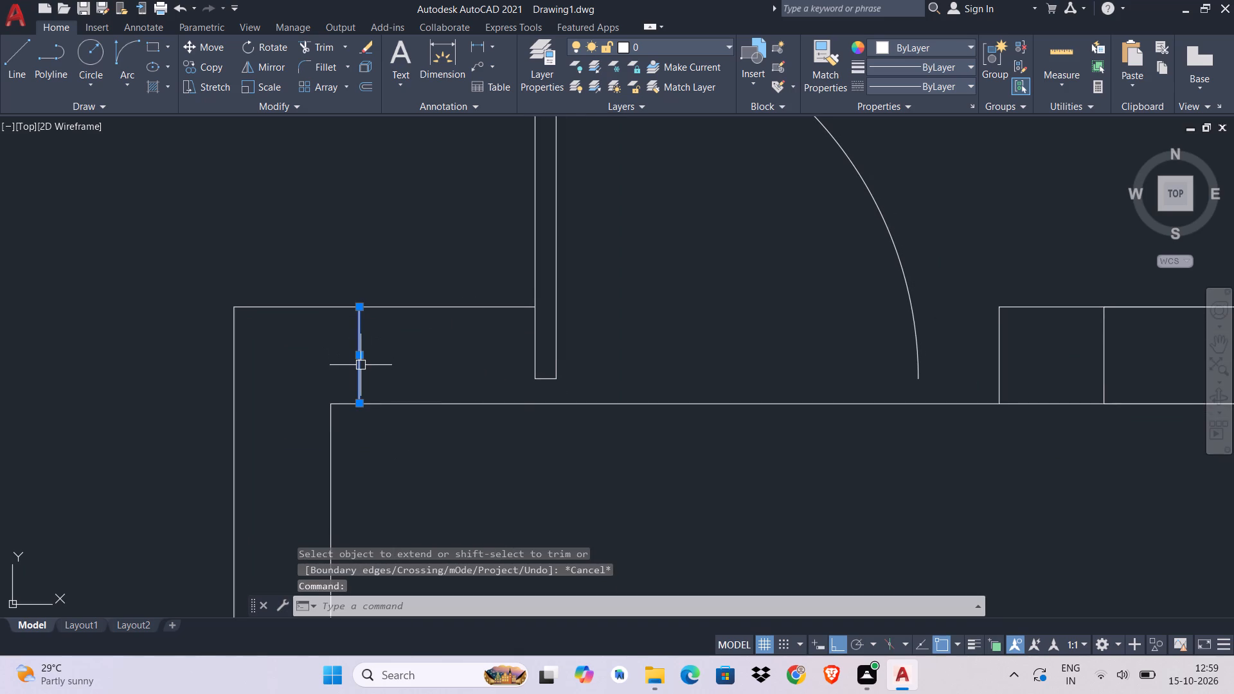
pyautogui.write('m')
pyautogui.press('space')
pyautogui.click(357, 405)
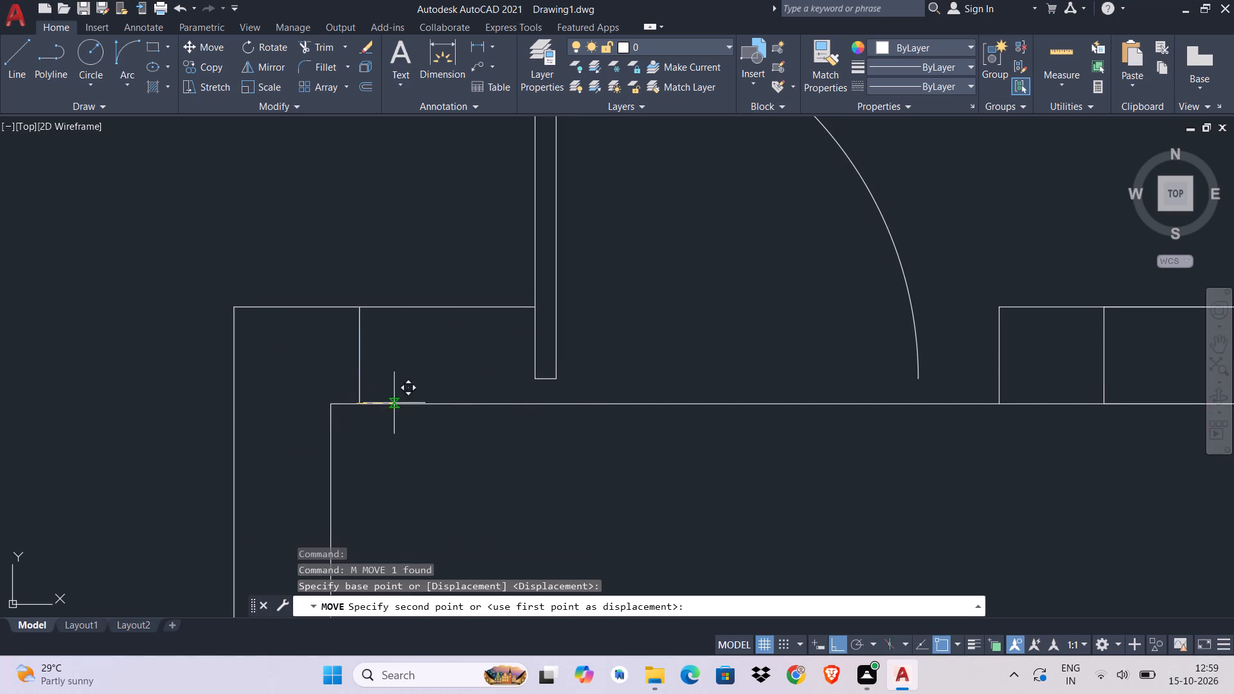
pyautogui.click(532, 397)
pyautogui.press('Escape')
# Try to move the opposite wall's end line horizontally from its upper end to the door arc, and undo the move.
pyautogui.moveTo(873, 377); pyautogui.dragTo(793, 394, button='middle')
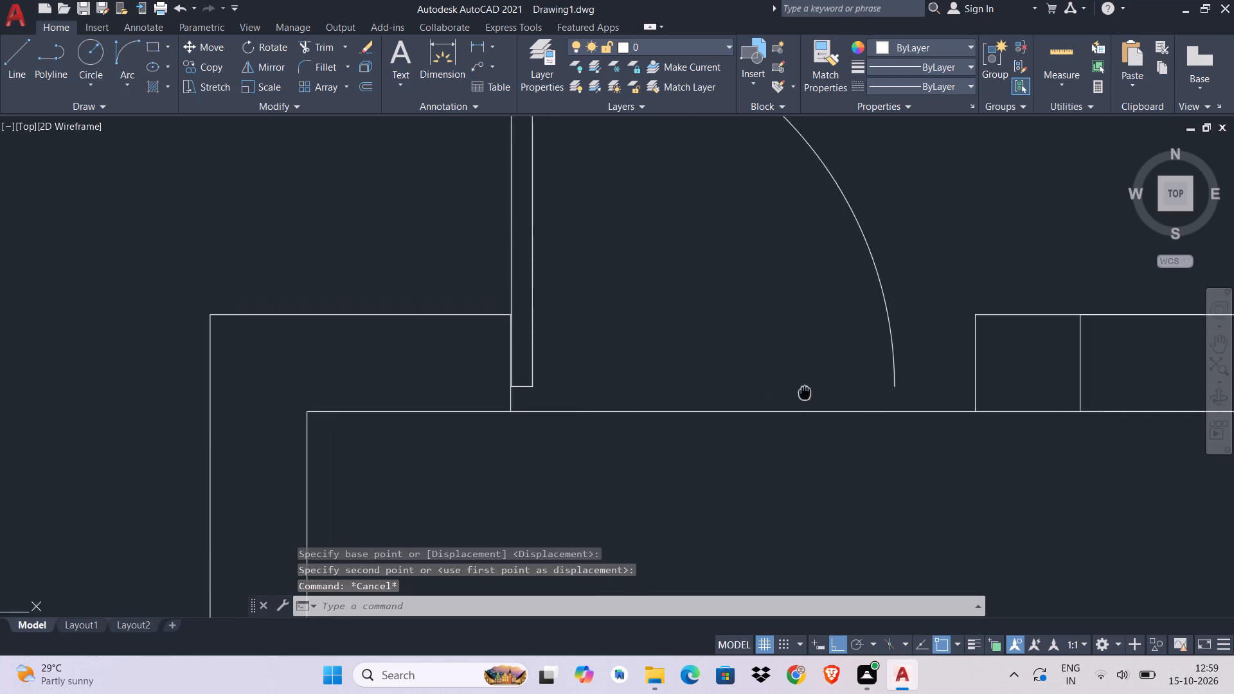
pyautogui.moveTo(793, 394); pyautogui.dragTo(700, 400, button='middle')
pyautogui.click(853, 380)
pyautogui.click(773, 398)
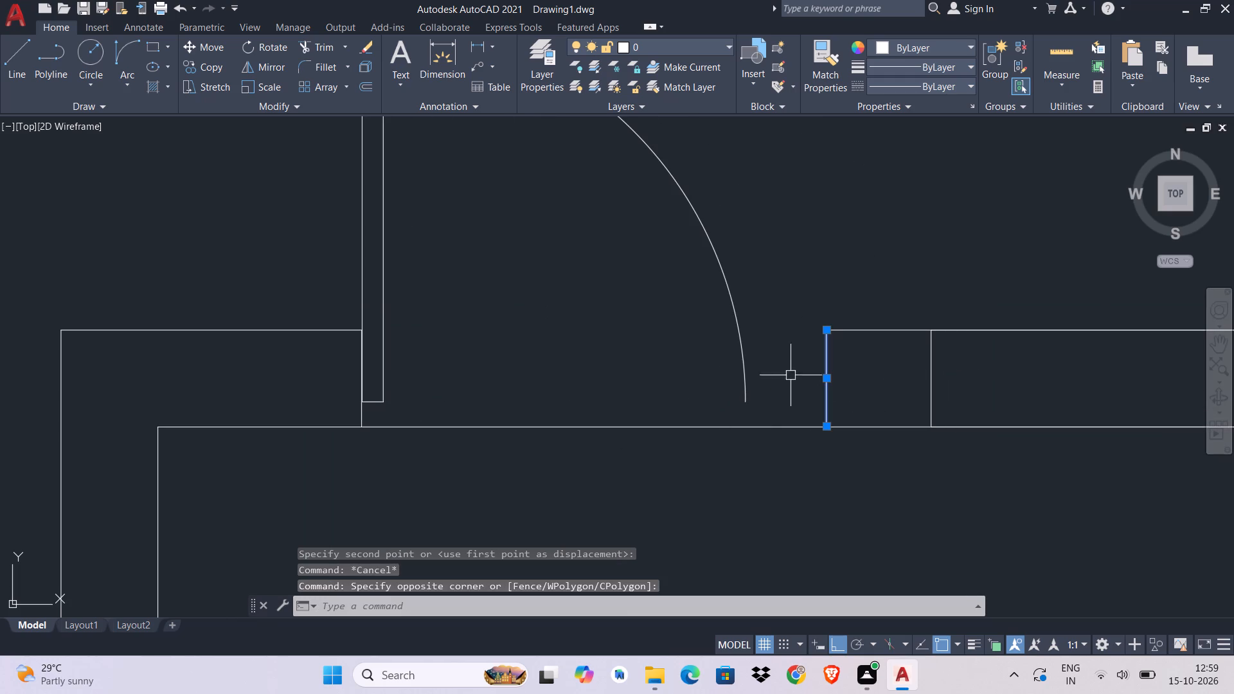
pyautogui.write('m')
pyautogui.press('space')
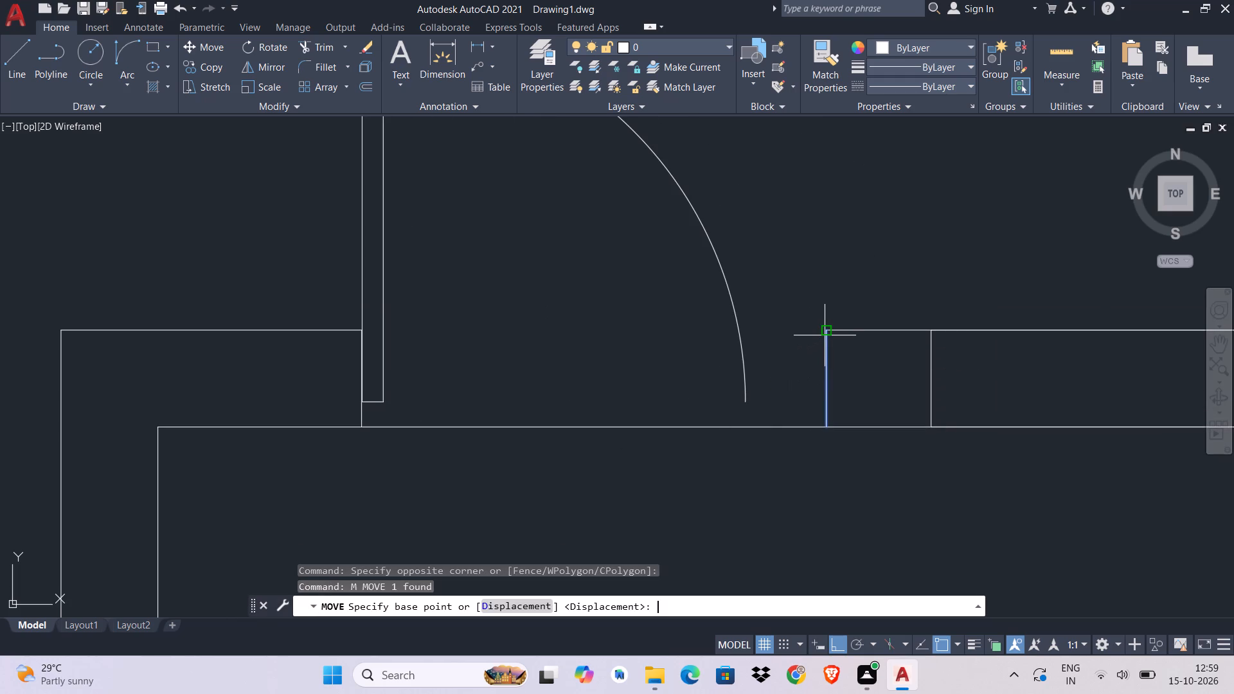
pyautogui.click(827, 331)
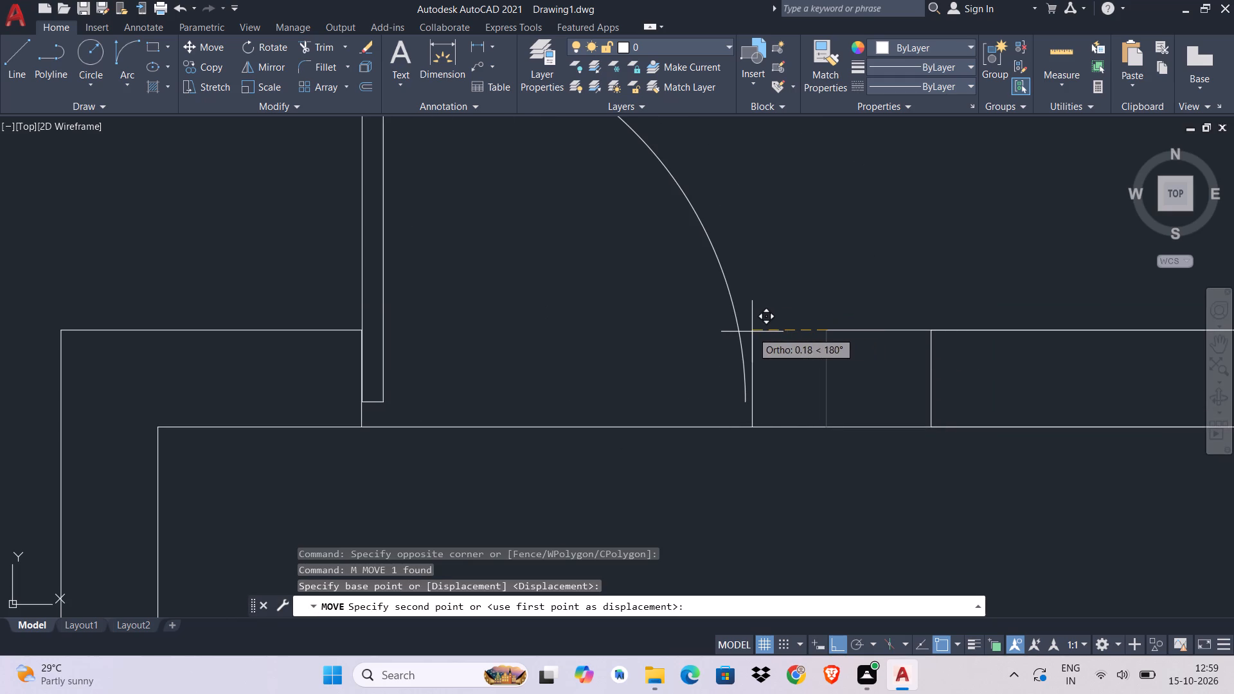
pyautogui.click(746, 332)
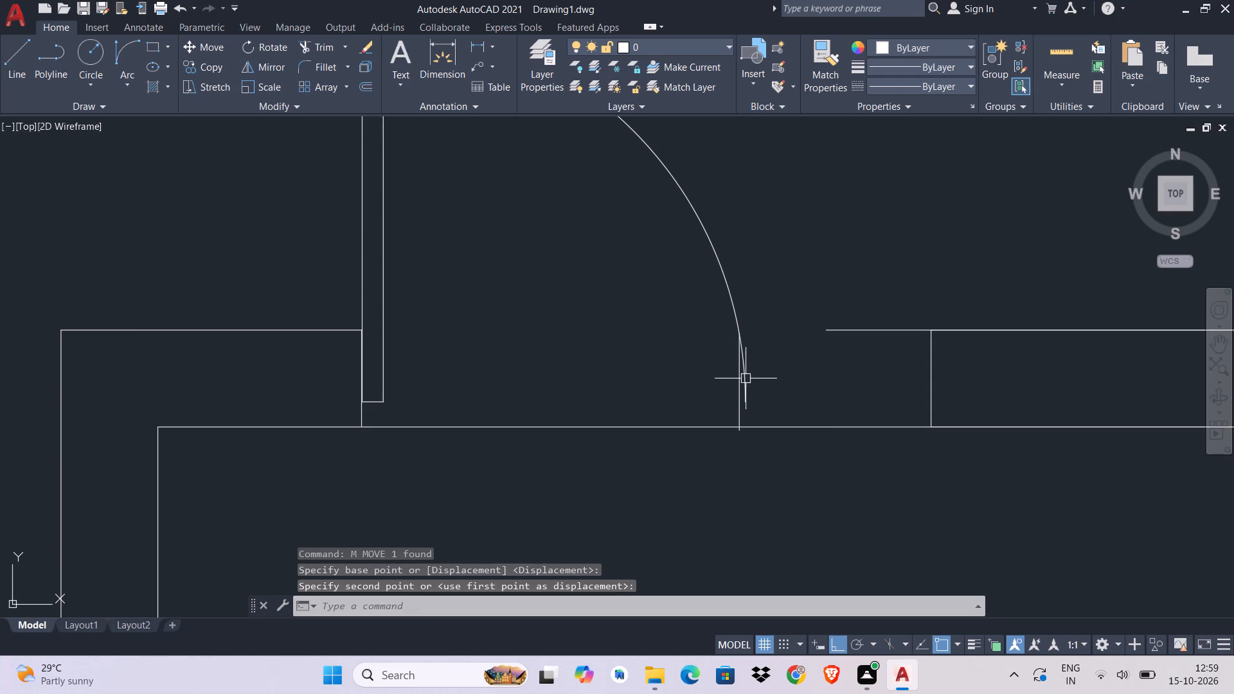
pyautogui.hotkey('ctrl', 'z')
# Move the opposite wall's vertical end line horizontally so it meets the lower end of the door arc.
pyautogui.click(861, 387)
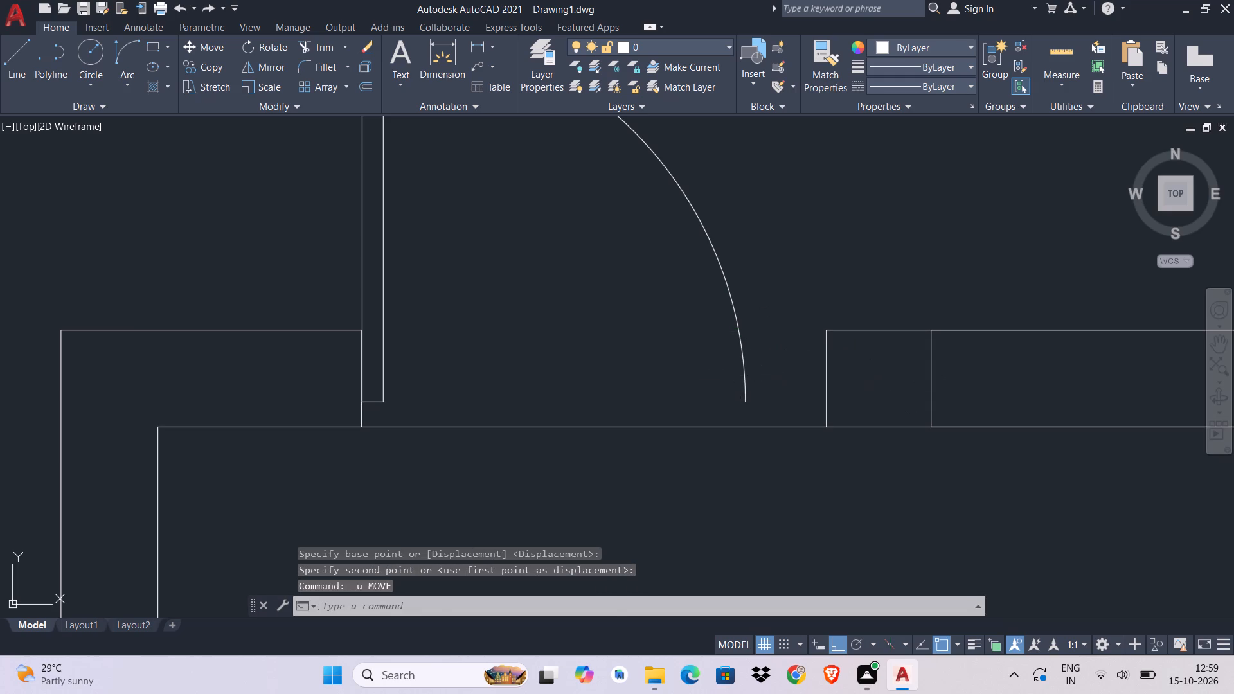
pyautogui.click(815, 387)
pyautogui.press('m')
pyautogui.press('space')
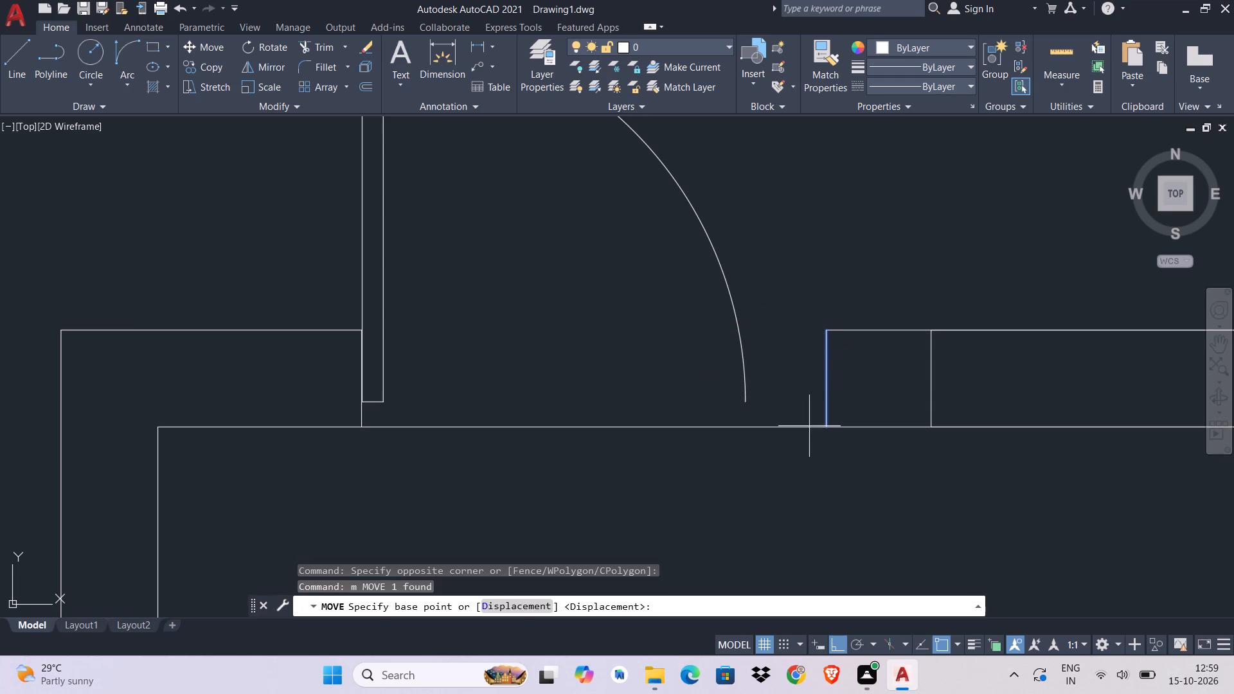
pyautogui.click(825, 398)
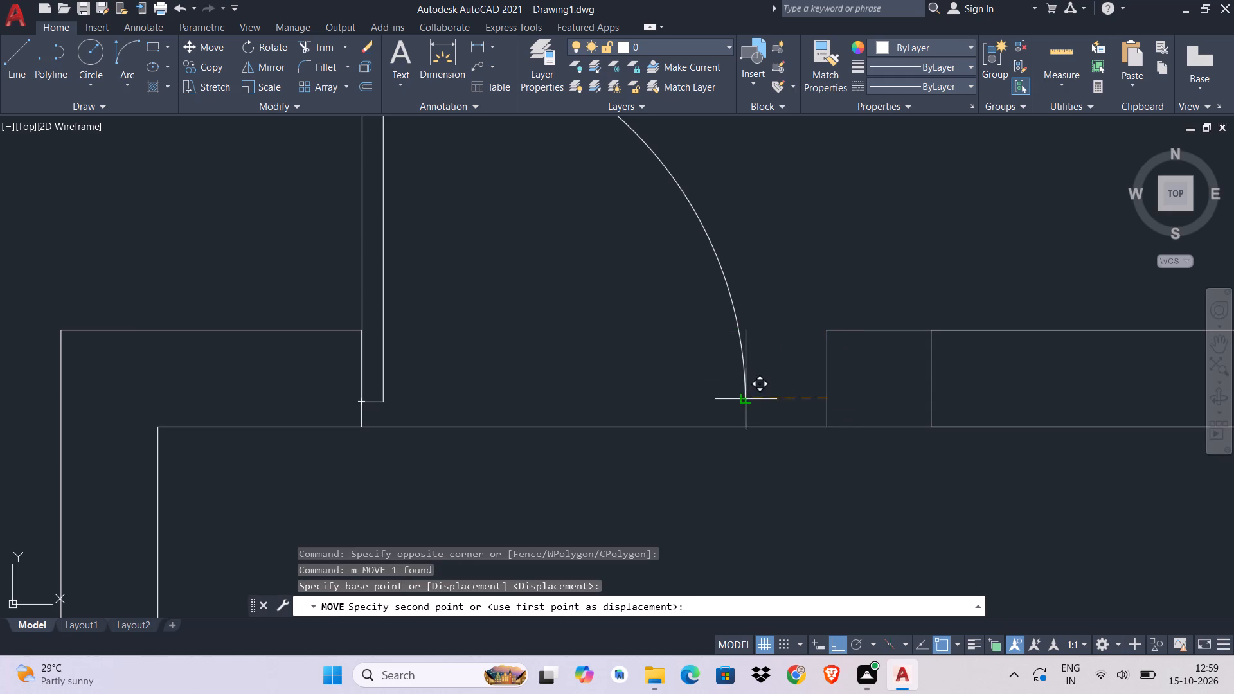
pyautogui.click(744, 398)
# Extend the upper face of the opposite wall across to the door arc.
pyautogui.write('ex')
pyautogui.press('space')
pyautogui.click(855, 325)
pyautogui.click(846, 341)
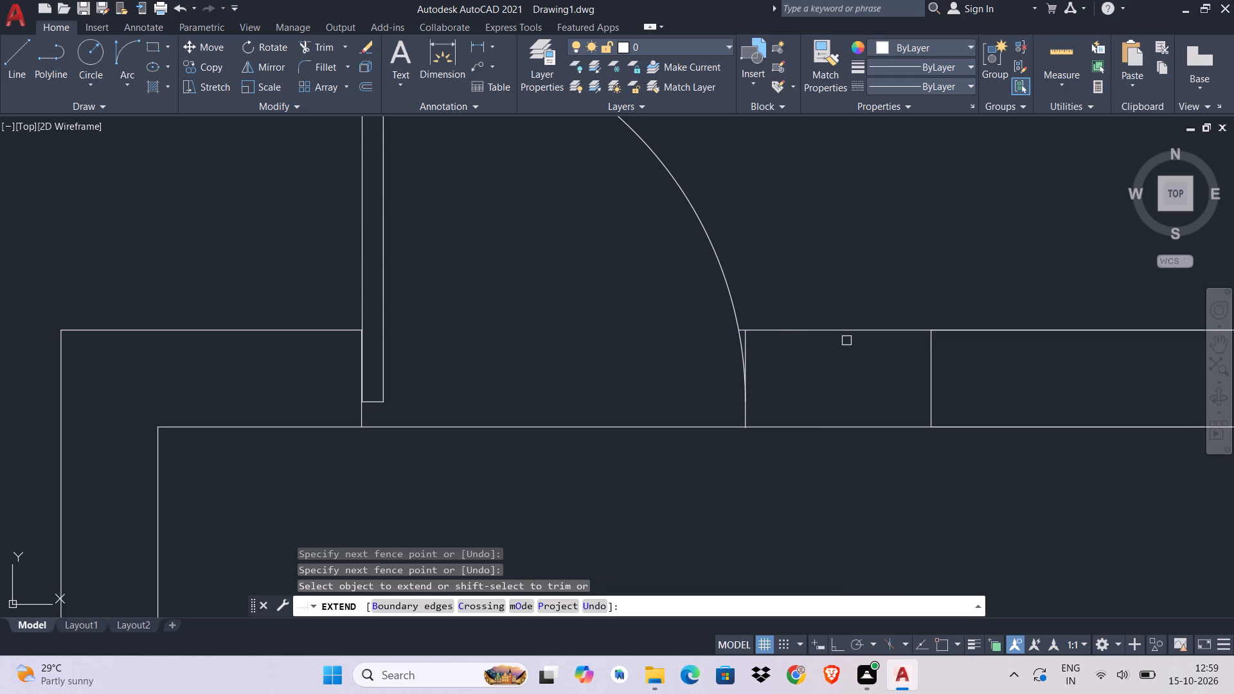
pyautogui.press('Escape')
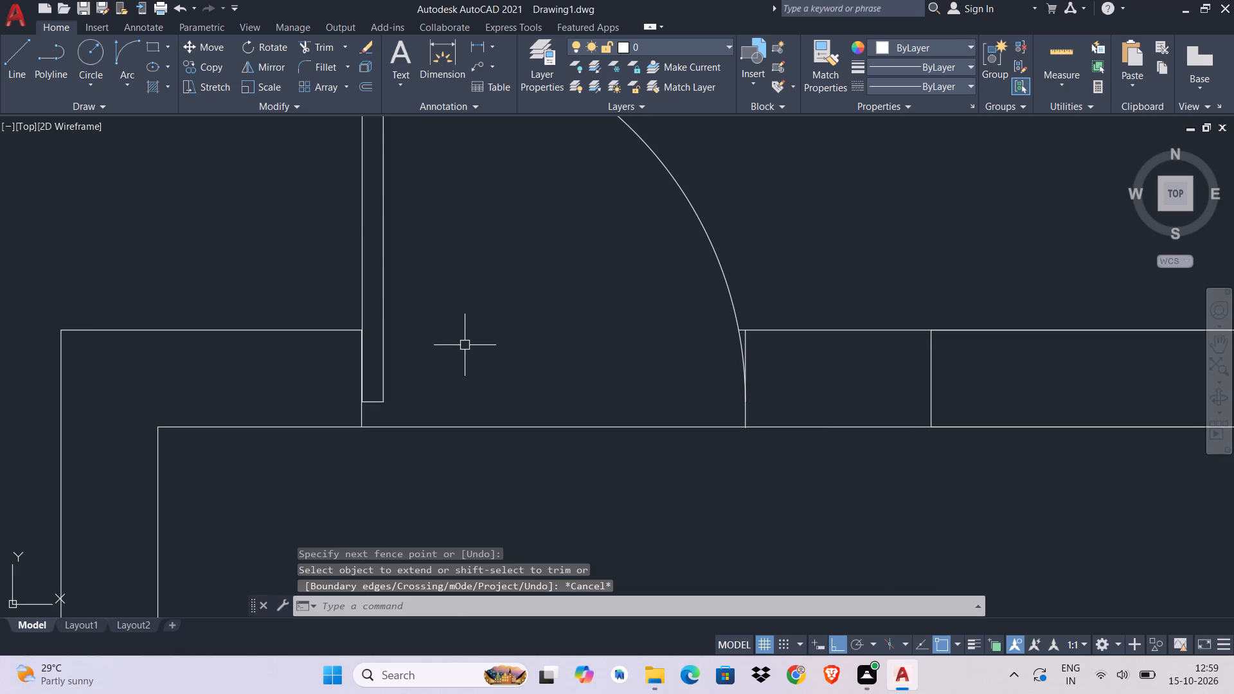
# Trim the lower wall line across the door opening between the two wall end lines.
pyautogui.write('tr')
pyautogui.press('space')
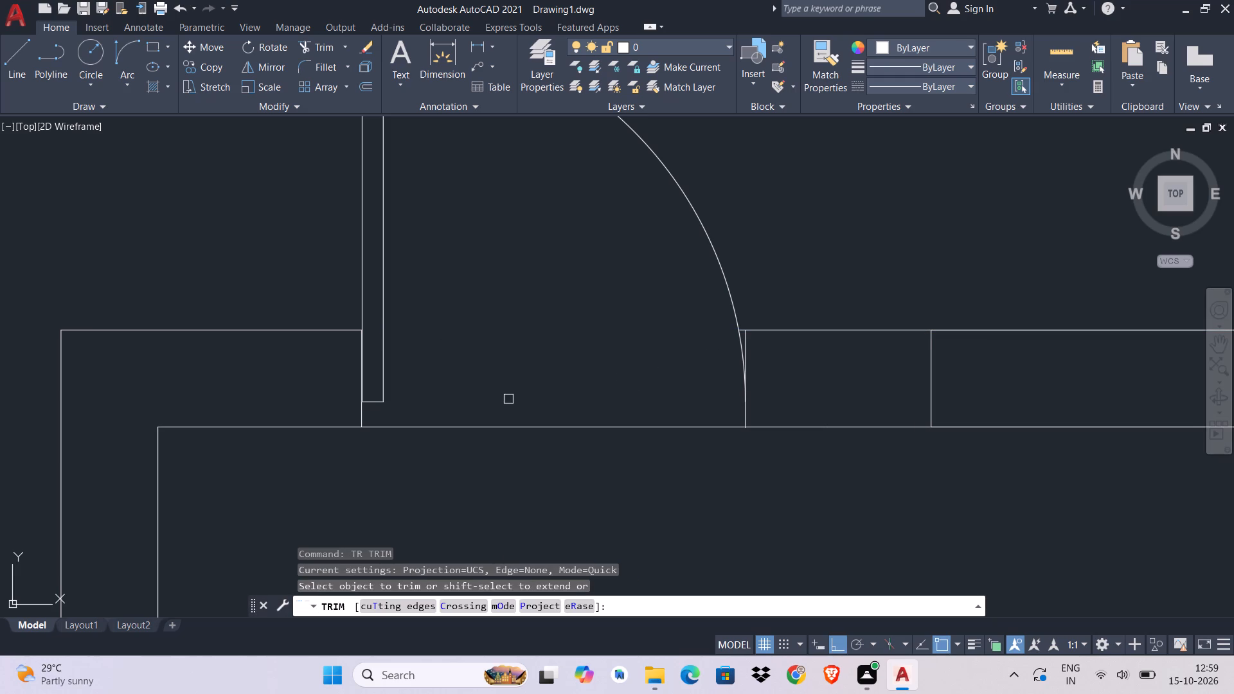
pyautogui.click(507, 405)
pyautogui.click(508, 464)
pyautogui.moveTo(636, 405); pyautogui.dragTo(638, 445, button='middle')
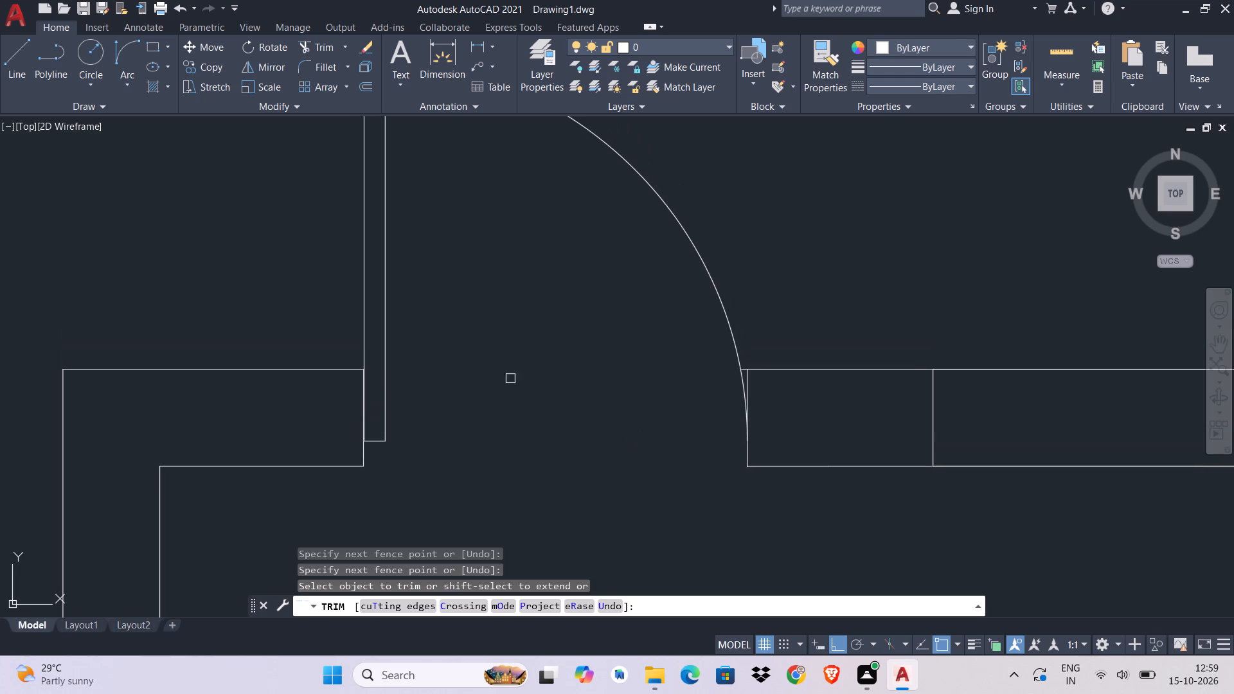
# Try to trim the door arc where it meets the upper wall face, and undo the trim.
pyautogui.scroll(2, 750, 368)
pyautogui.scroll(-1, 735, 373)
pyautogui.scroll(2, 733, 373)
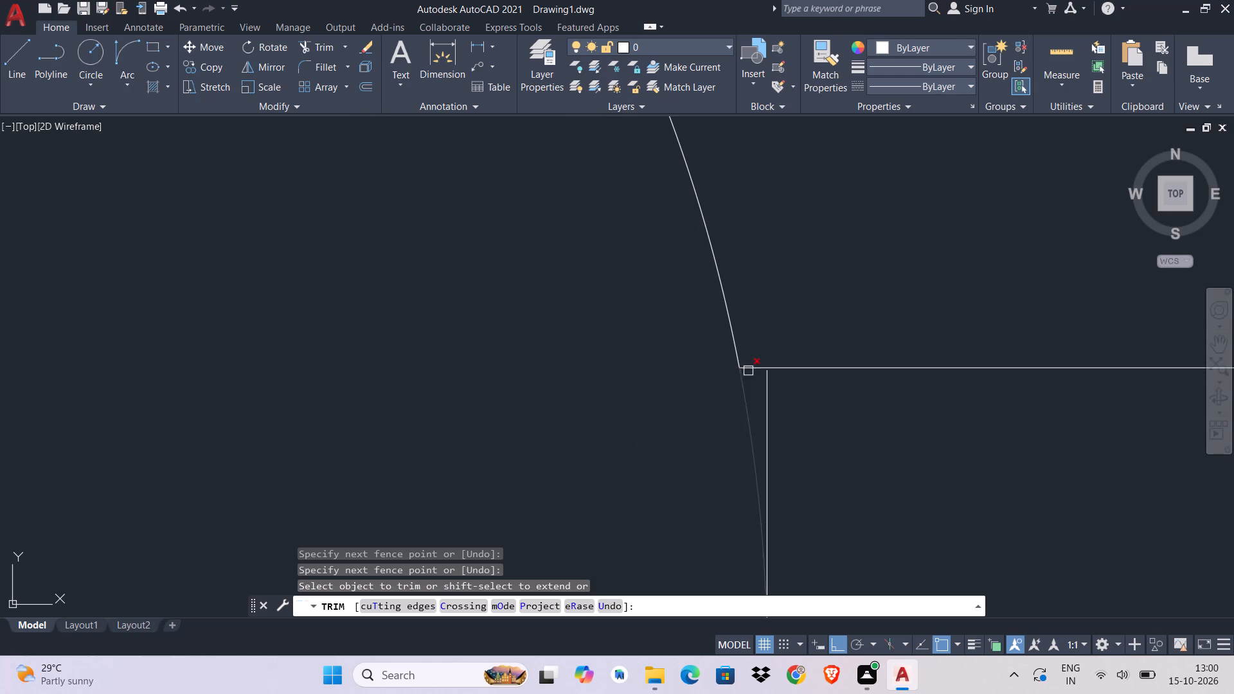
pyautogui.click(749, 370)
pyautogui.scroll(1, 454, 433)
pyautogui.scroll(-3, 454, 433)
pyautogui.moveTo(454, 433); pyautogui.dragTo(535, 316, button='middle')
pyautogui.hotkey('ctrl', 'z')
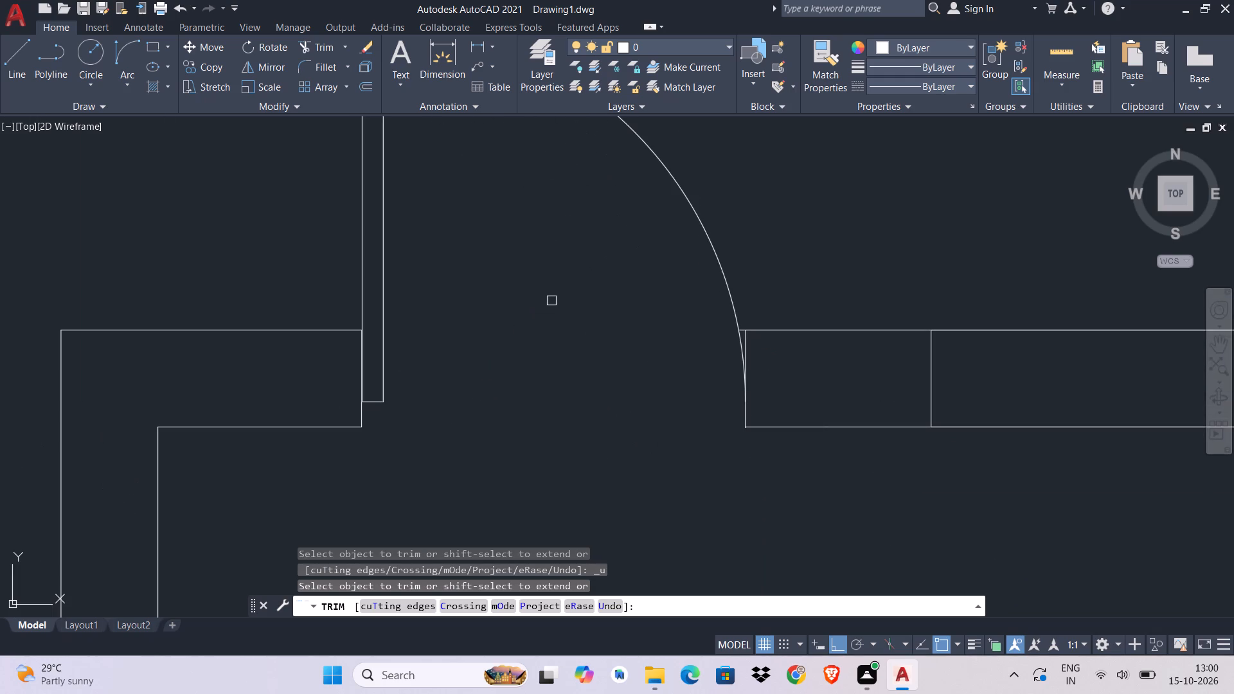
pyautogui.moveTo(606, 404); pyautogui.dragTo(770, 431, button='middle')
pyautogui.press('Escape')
# Move the whole door straight up so the leaf's lower corner sits at the middle of the wall thickness.
pyautogui.scroll(-3, 775, 422)
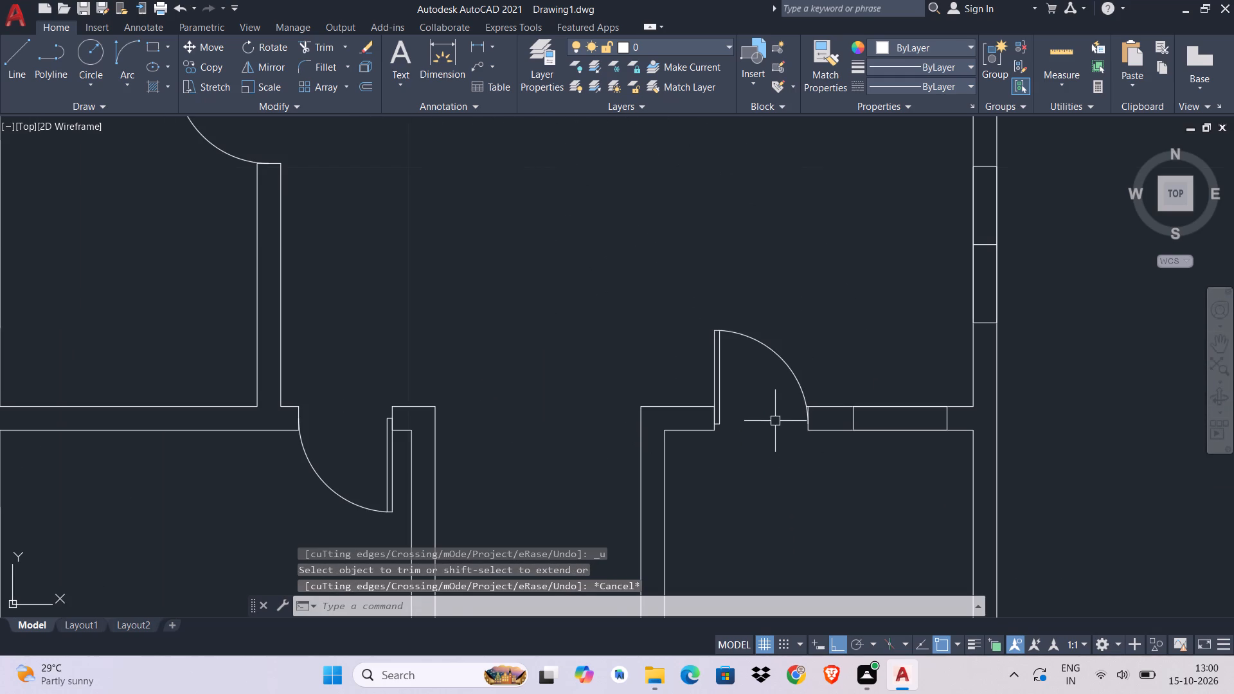
pyautogui.click(782, 325)
pyautogui.click(687, 348)
pyautogui.scroll(6, 729, 413)
pyautogui.click(728, 427)
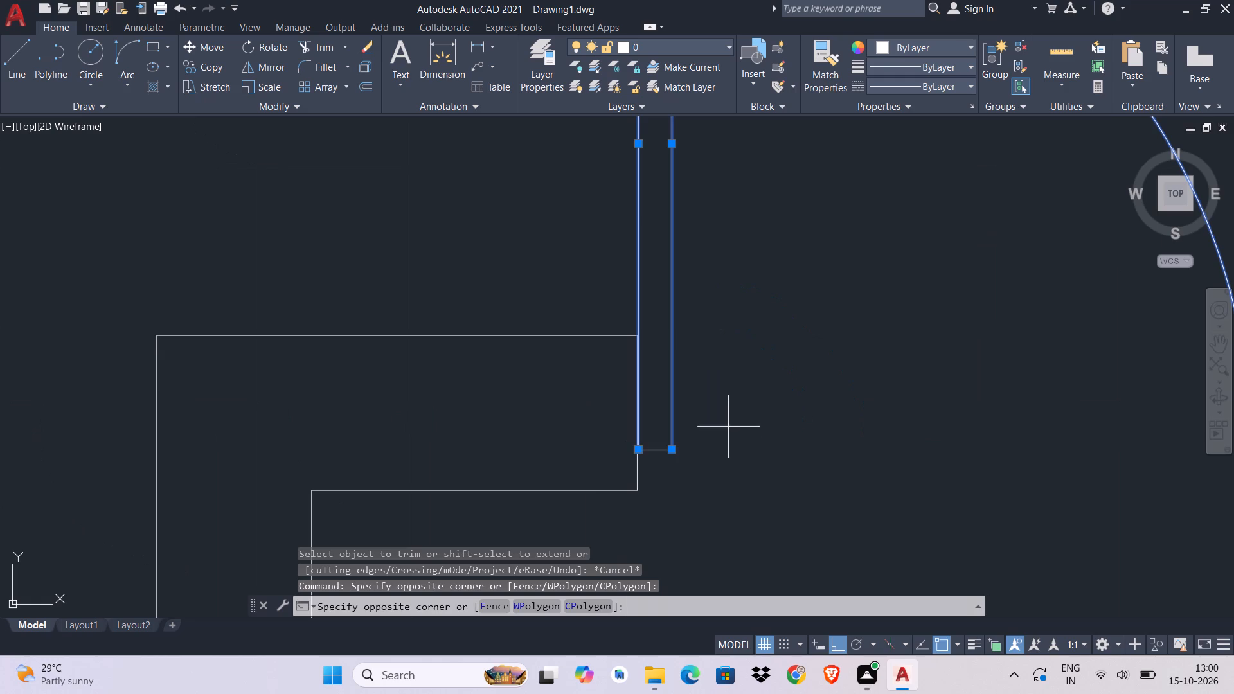
pyautogui.click(651, 495)
pyautogui.write('m')
pyautogui.press('space')
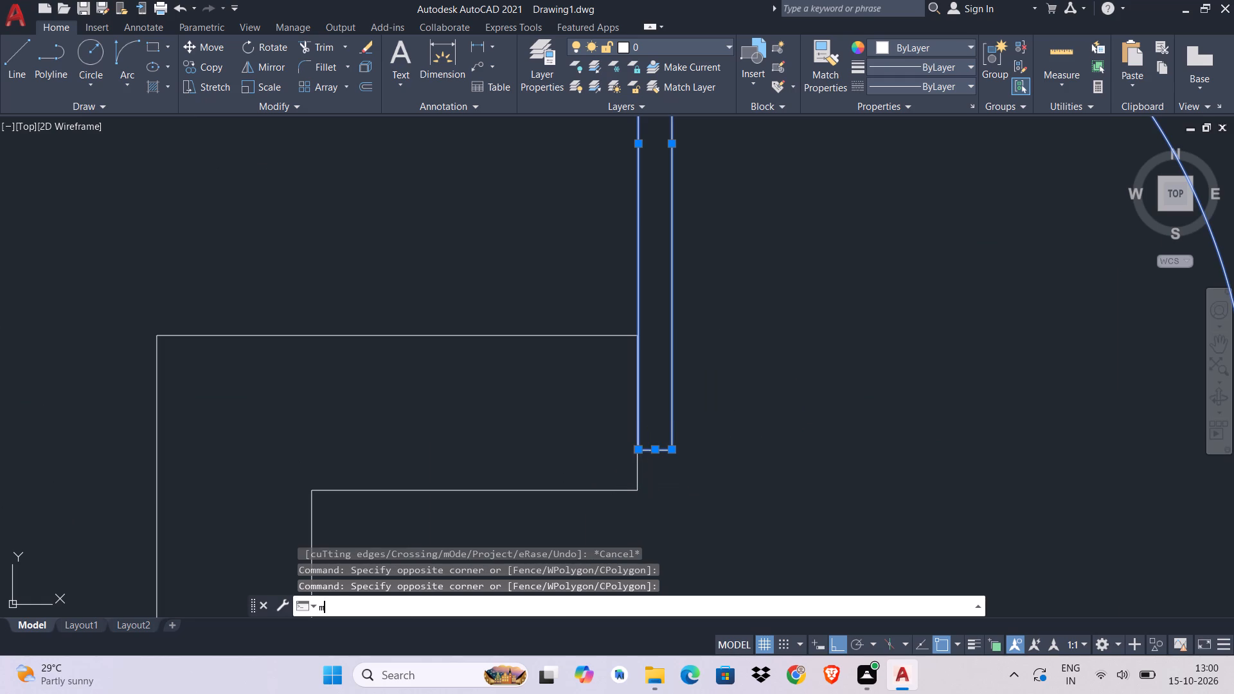
pyautogui.click(641, 455)
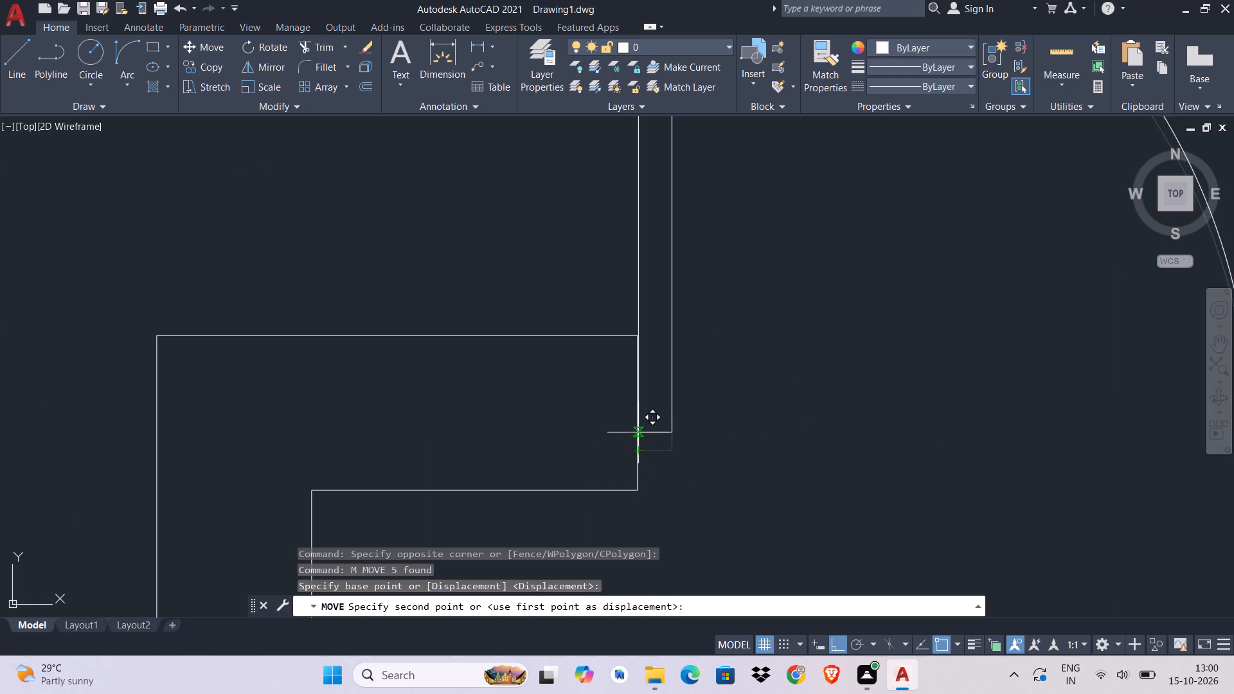
pyautogui.click(637, 414)
pyautogui.scroll(-4, 642, 510)
pyautogui.moveTo(653, 491); pyautogui.dragTo(653, 457, button='middle')
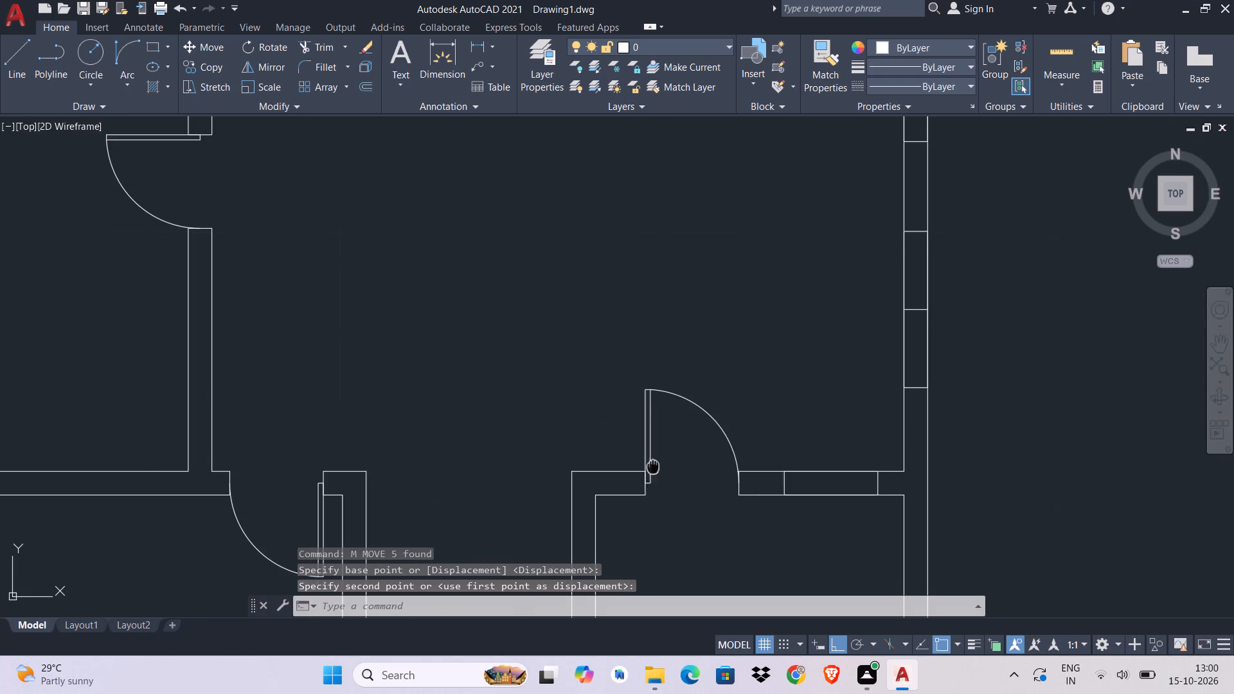
pyautogui.moveTo(653, 457); pyautogui.dragTo(653, 375, button='middle')
pyautogui.scroll(-2, 654, 369)
pyautogui.press('Escape')
pyautogui.press('Escape')
pyautogui.press('Escape')
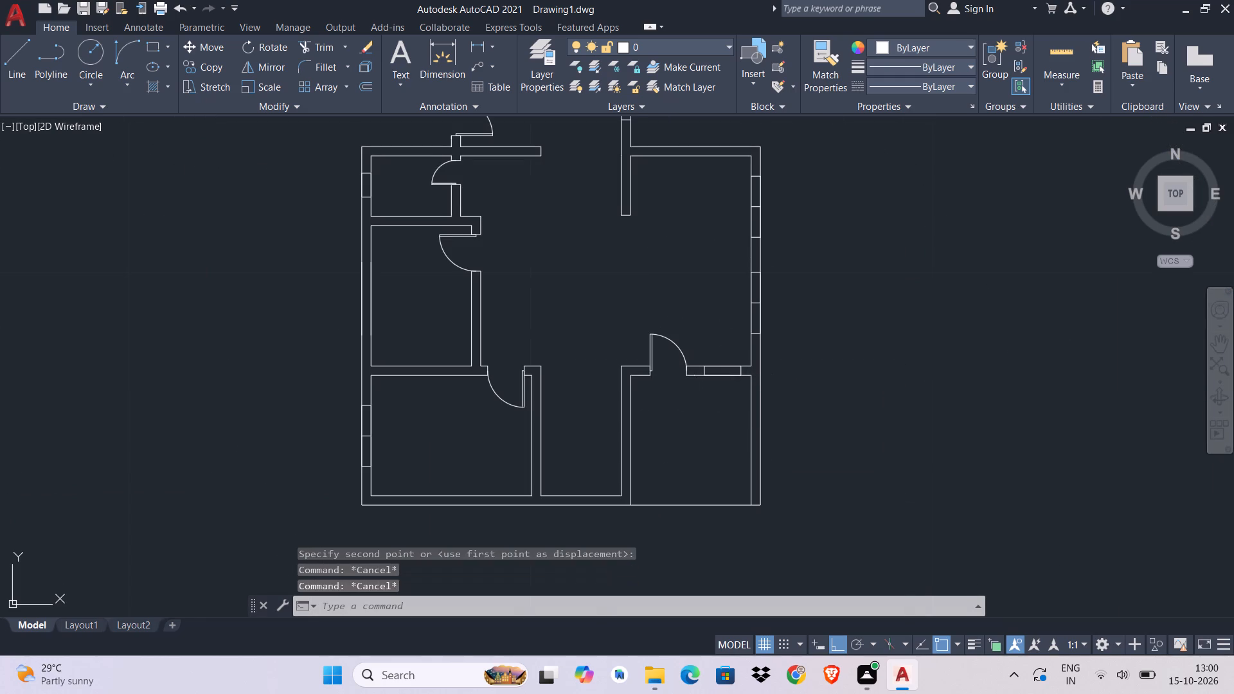
pyautogui.press('Escape')
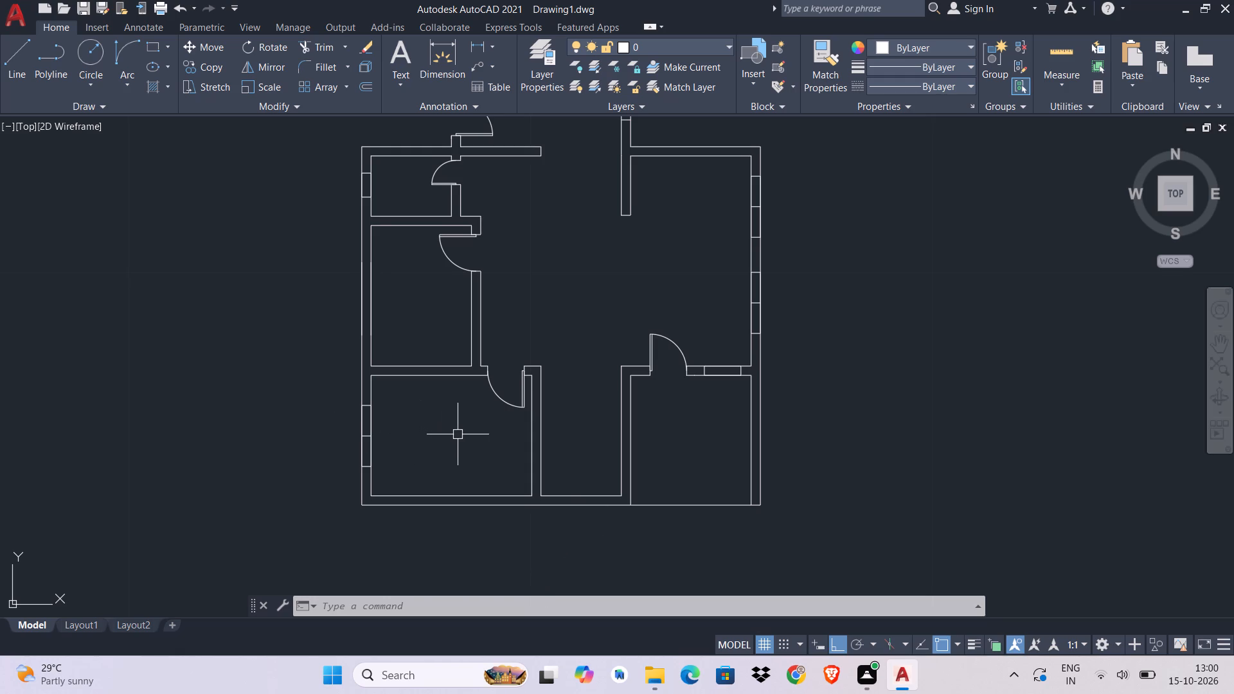
# Offset the bottom inner wall line of the narrow space between the two lower rooms upward by 0.91.
pyautogui.moveTo(517, 459); pyautogui.dragTo(531, 290, button='middle')
pyautogui.scroll(1, 559, 301)
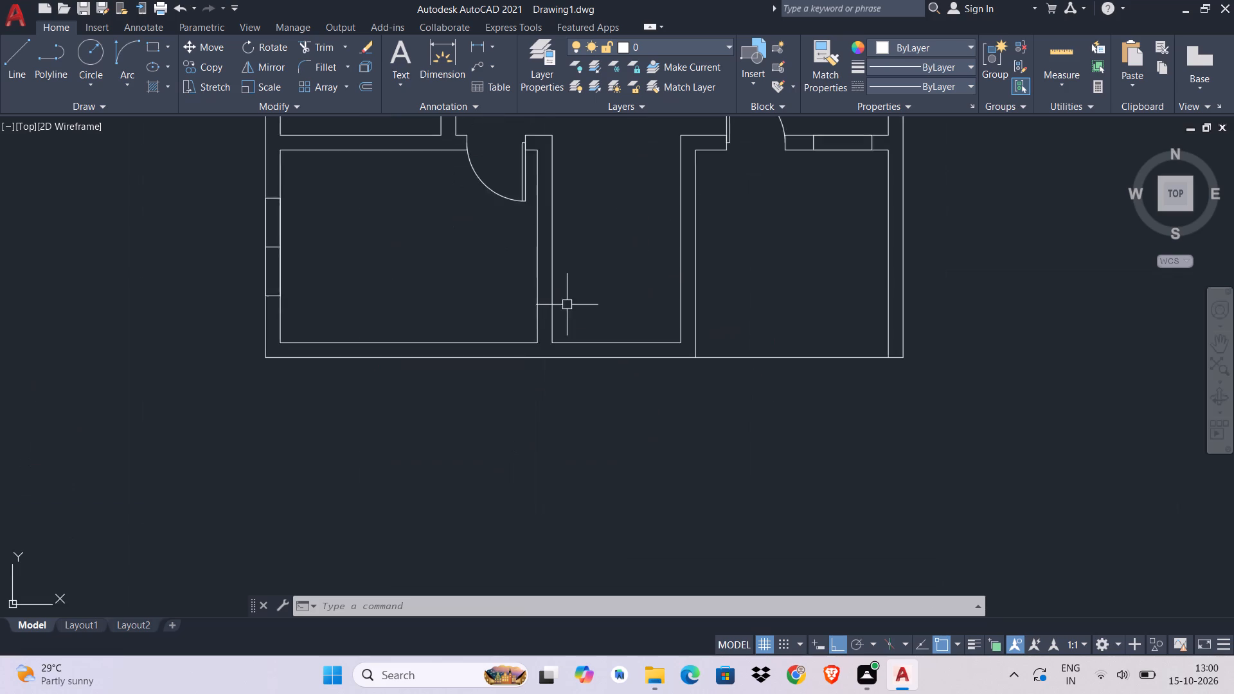
pyautogui.scroll(2, 567, 305)
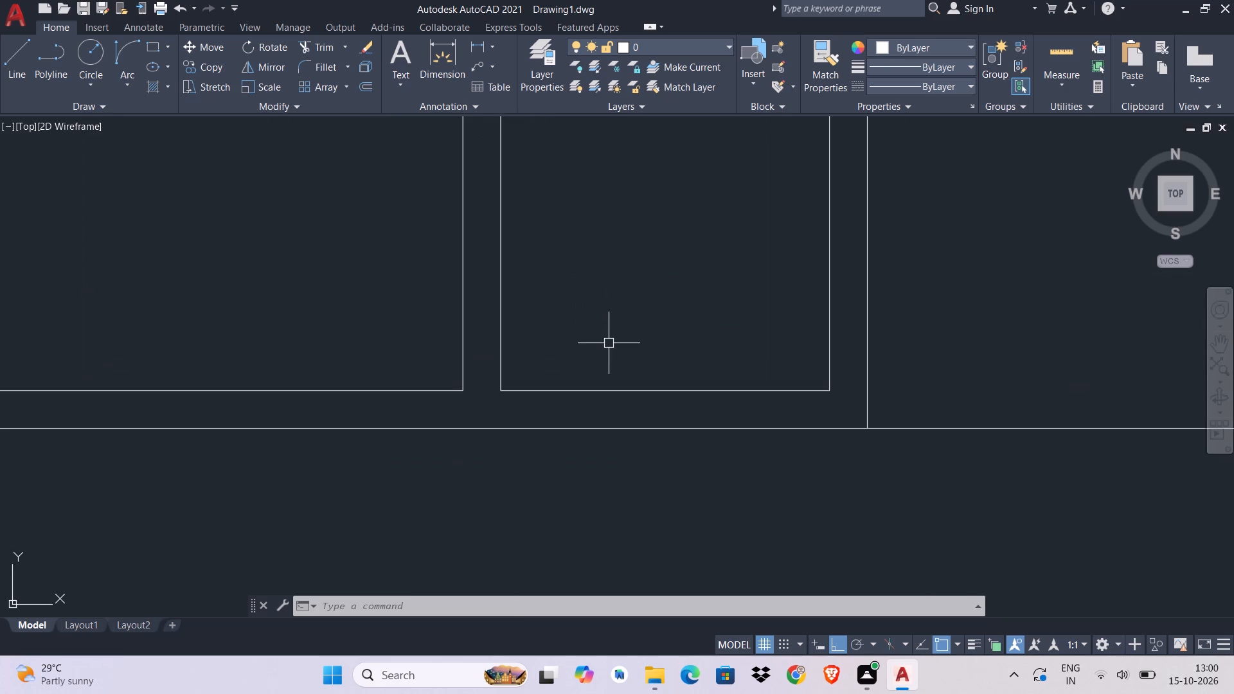
pyautogui.write('o 0.')
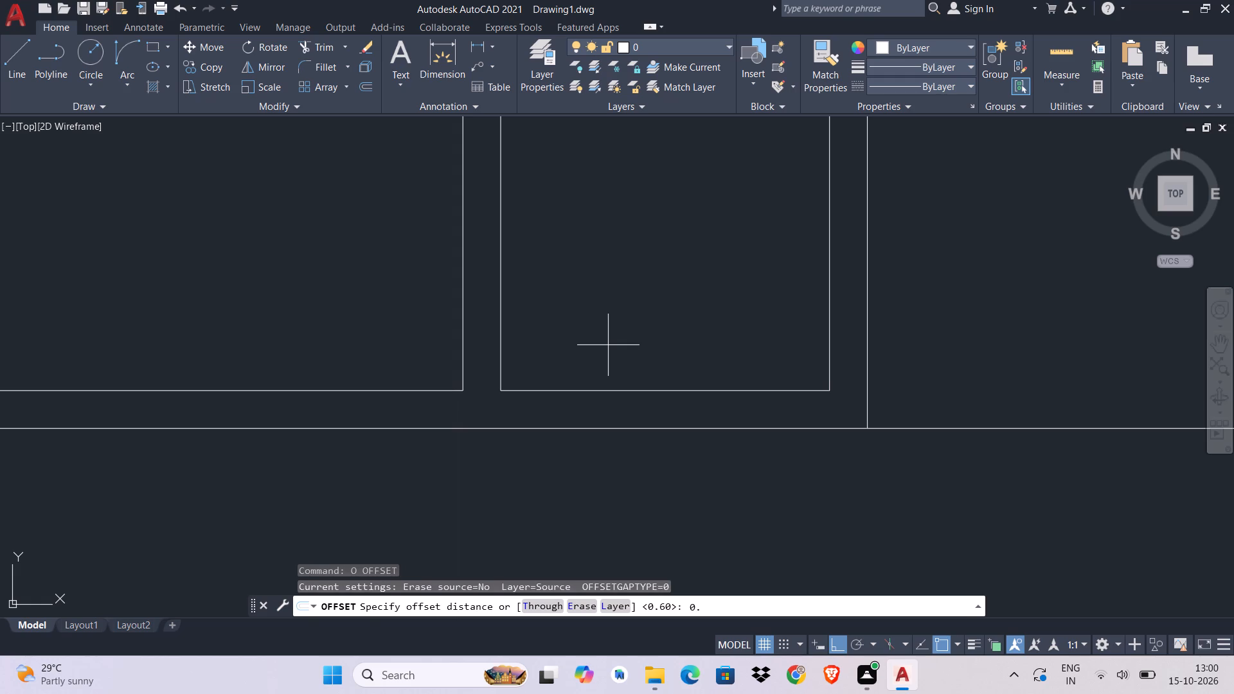
pyautogui.write('91')
pyautogui.press('Return')
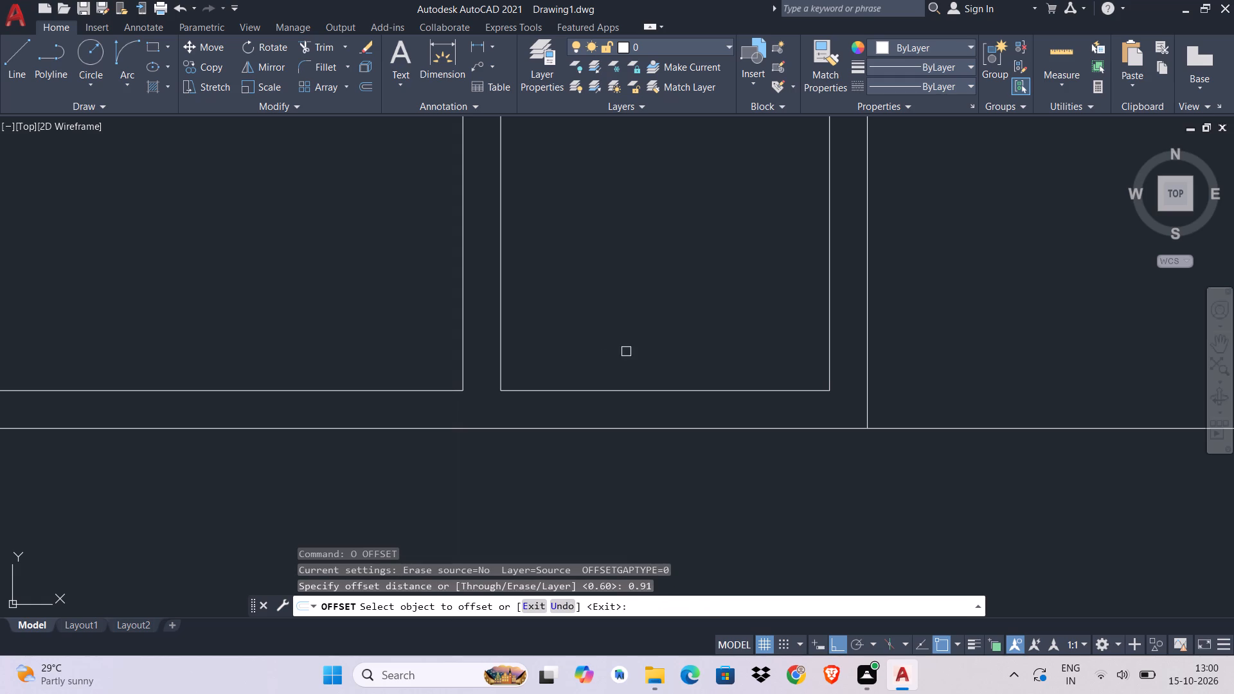
pyautogui.click(651, 391)
pyautogui.click(638, 267)
pyautogui.moveTo(642, 279); pyautogui.dragTo(638, 450, button='middle')
pyautogui.scroll(-1, 638, 443)
pyautogui.moveTo(640, 430); pyautogui.dragTo(639, 413, button='middle')
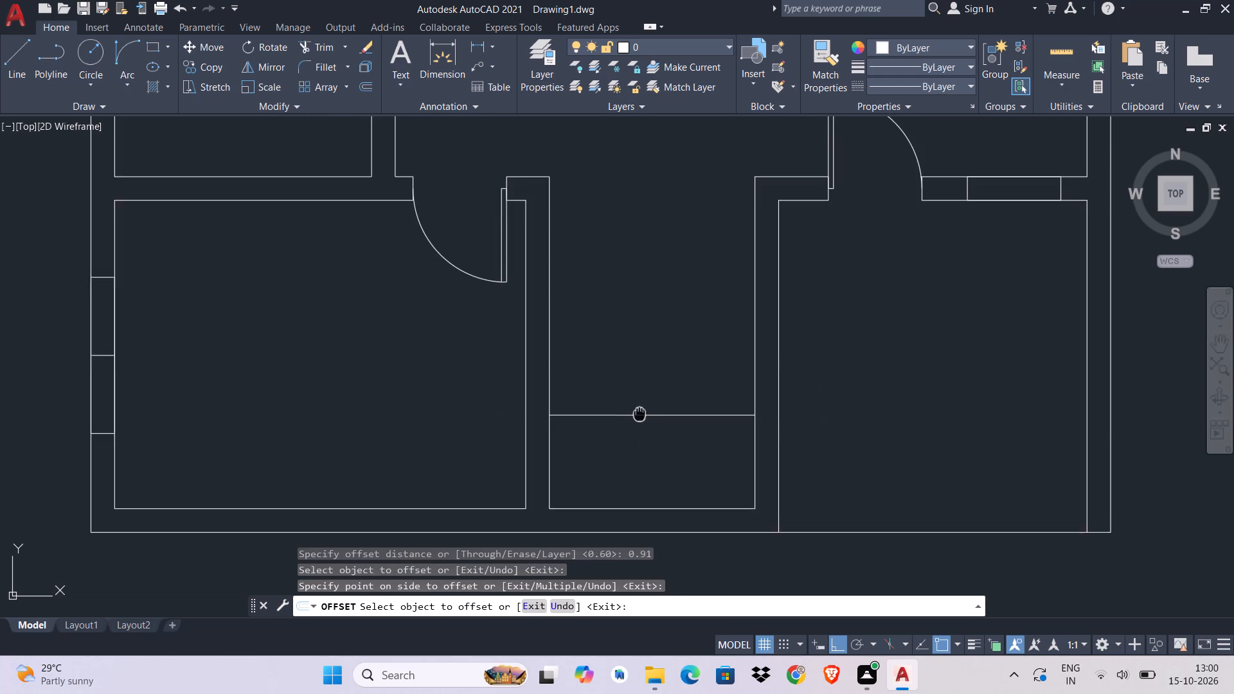
pyautogui.moveTo(639, 413); pyautogui.dragTo(632, 391, button='middle')
pyautogui.press('Escape')
pyautogui.press('Escape')
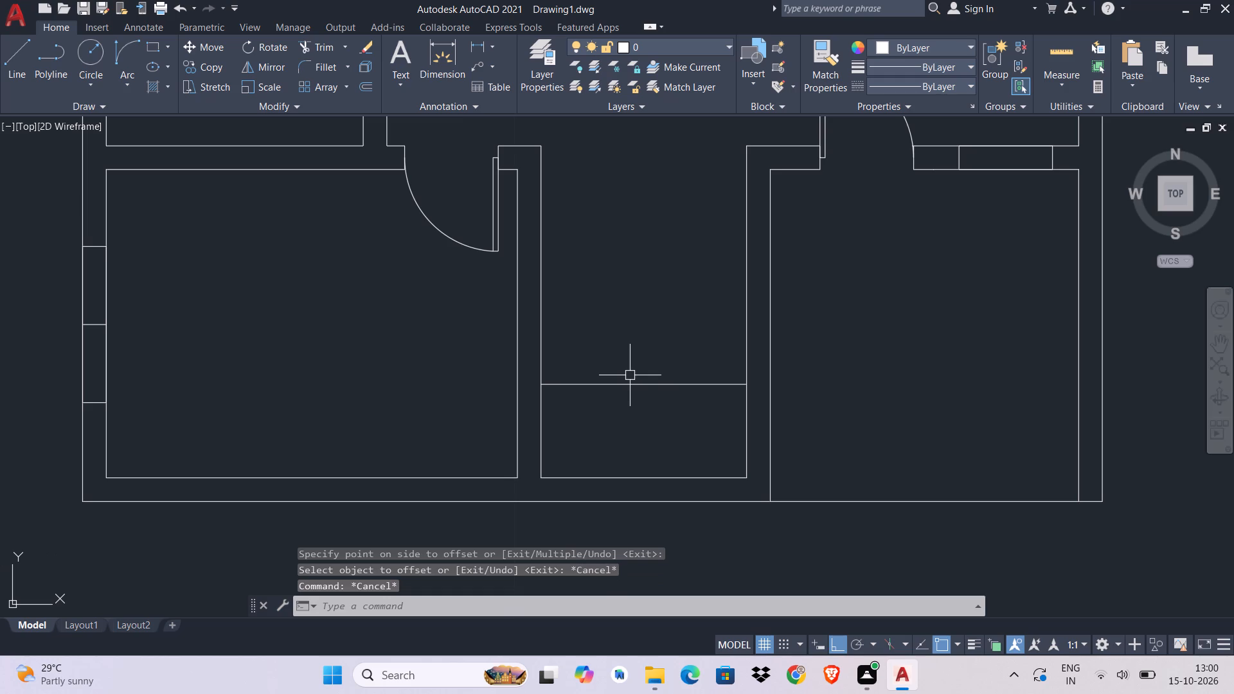
# Draw a vertical line about 1.77 long upward from the midpoint of the offset line.
pyautogui.write('l')
pyautogui.press('space')
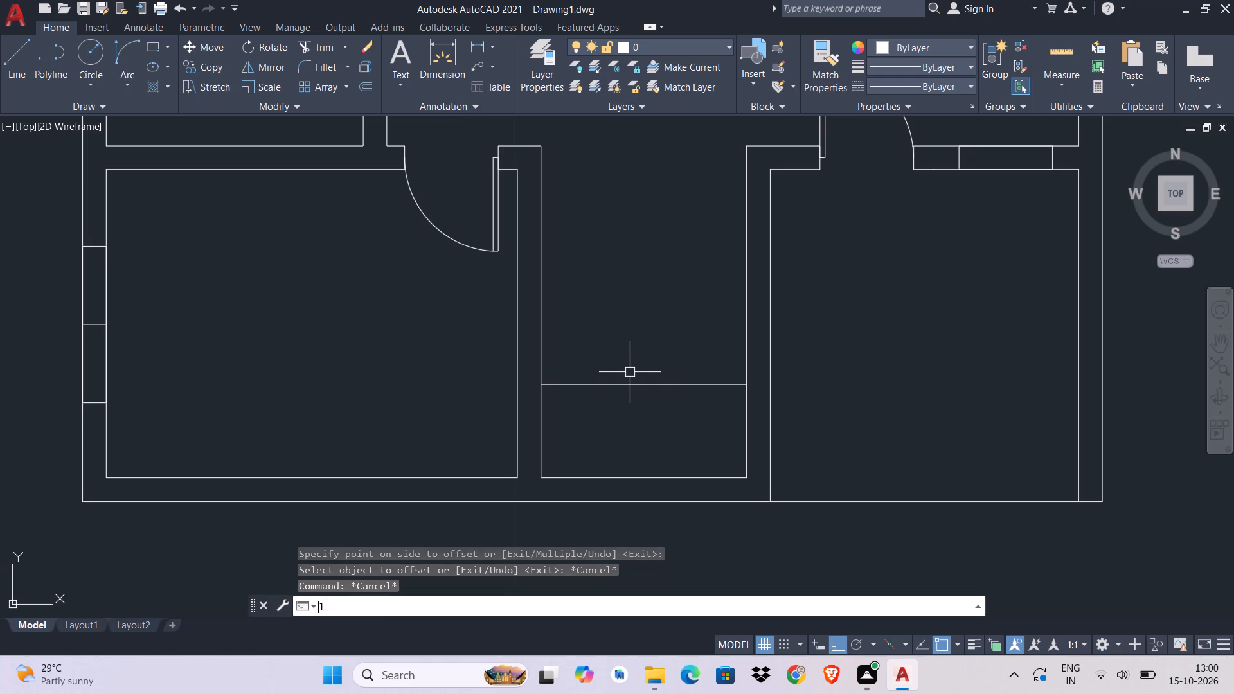
pyautogui.click(648, 382)
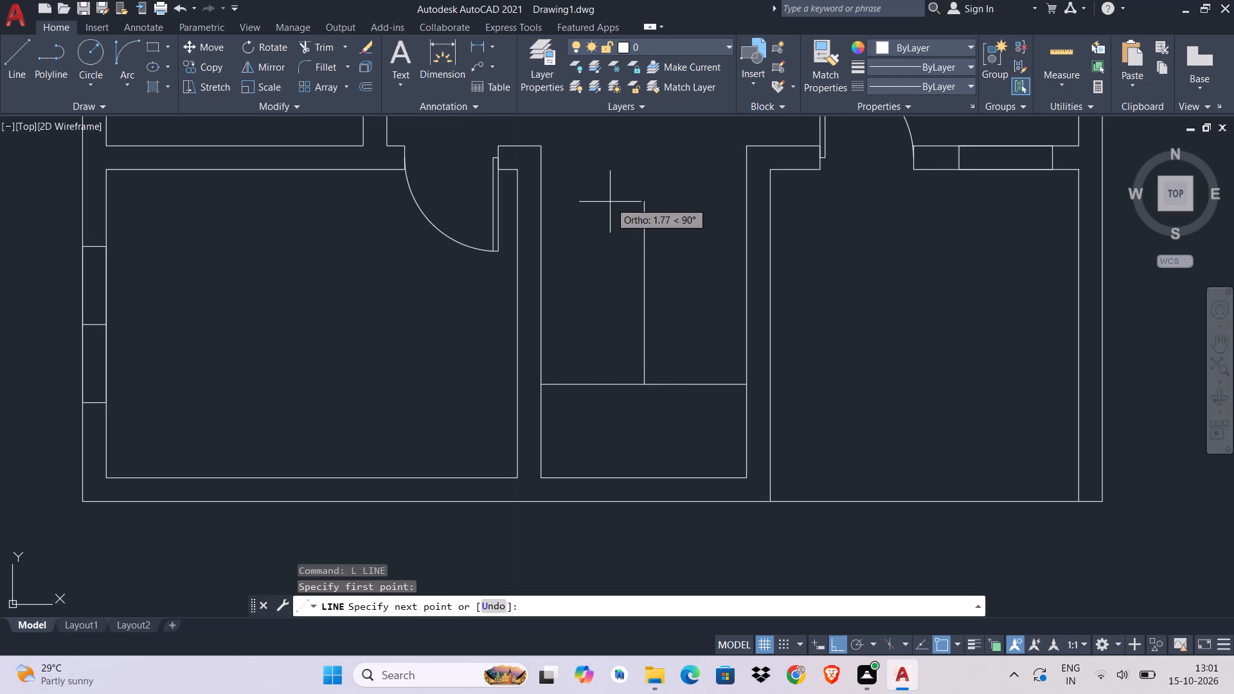
pyautogui.click(610, 202)
pyautogui.press('Escape')
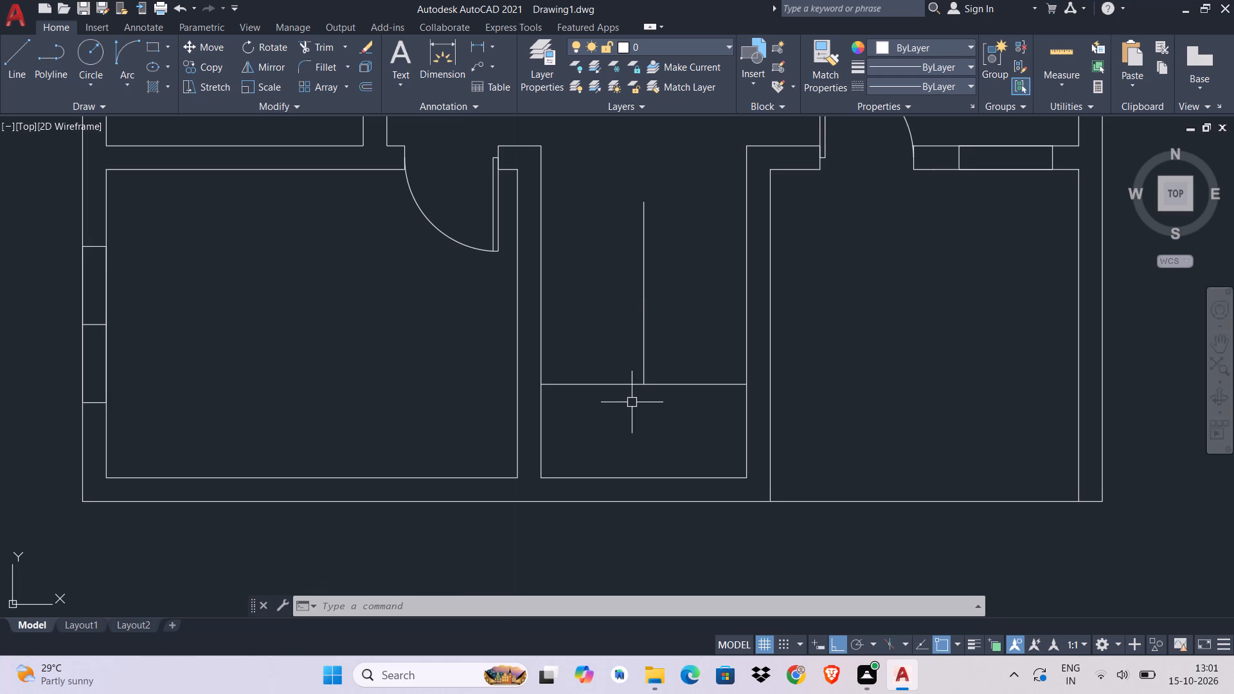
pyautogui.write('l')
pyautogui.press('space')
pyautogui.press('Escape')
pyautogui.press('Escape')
# Trim away the half of the horizontal offset line on the west side of the vertical line.
pyautogui.write('tr')
pyautogui.press('space')
pyautogui.click(579, 380)
pyautogui.press('Escape')
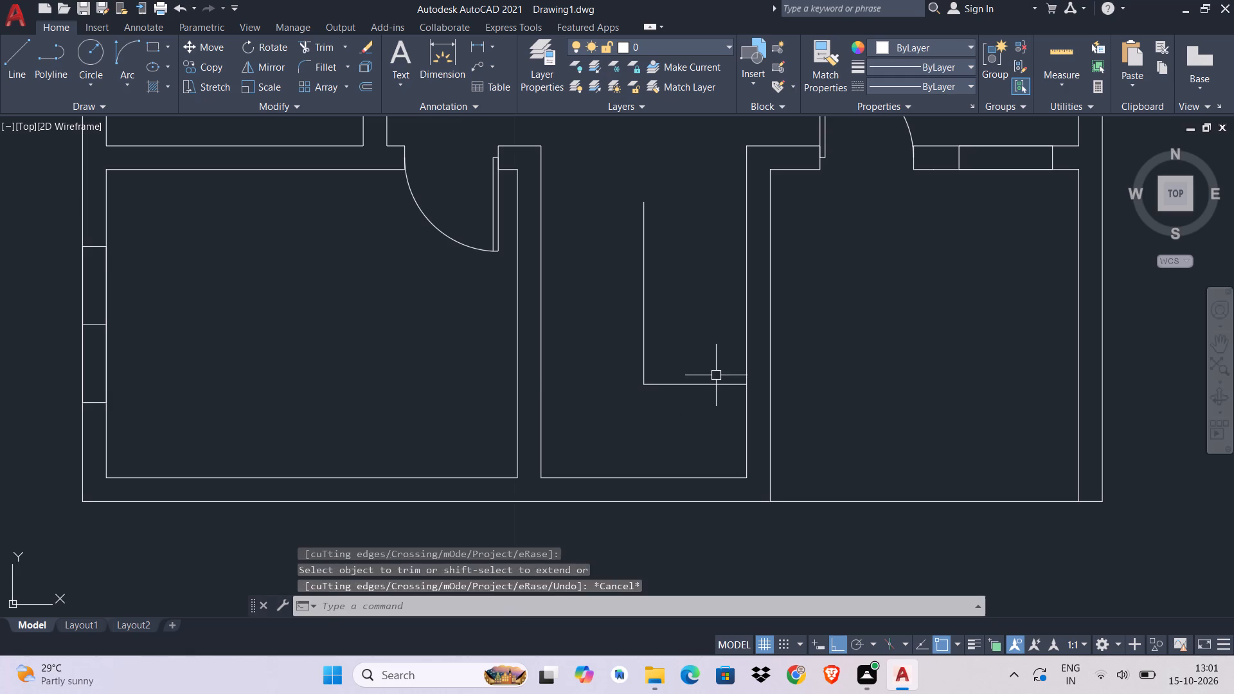
pyautogui.press('Escape')
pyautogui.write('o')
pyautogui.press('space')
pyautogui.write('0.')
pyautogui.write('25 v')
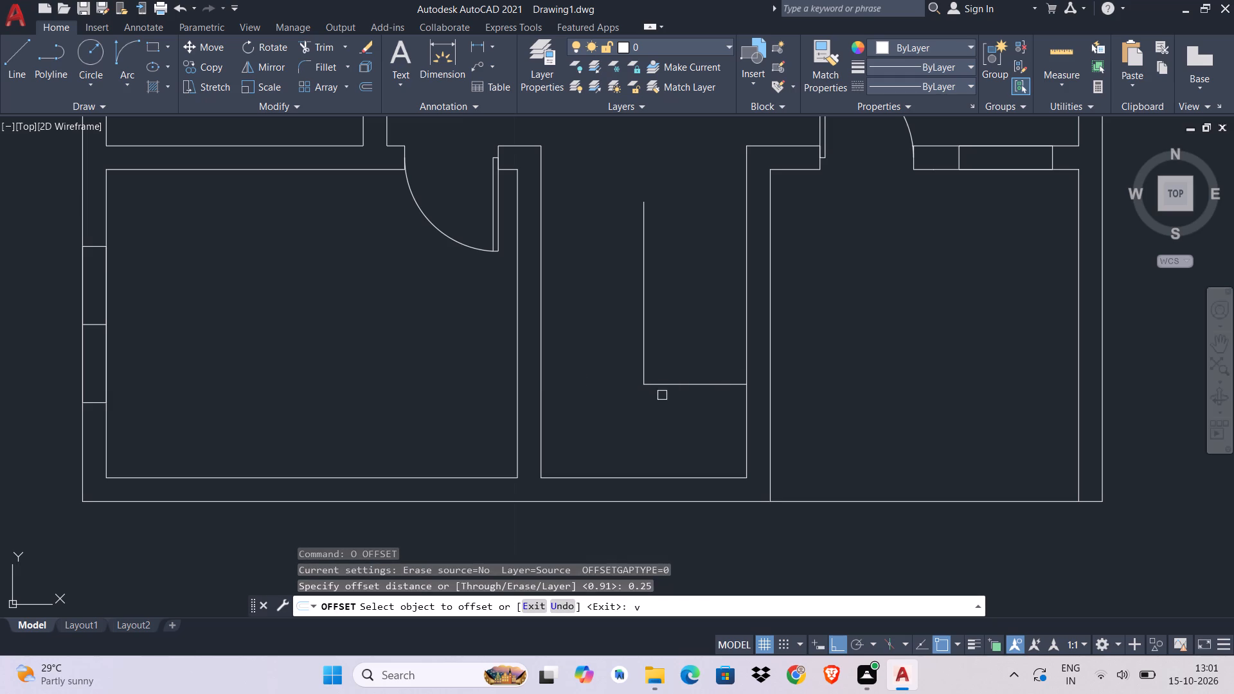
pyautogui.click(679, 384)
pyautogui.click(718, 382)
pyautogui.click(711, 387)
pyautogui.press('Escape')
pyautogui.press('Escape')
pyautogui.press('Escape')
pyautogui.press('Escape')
# Offset the short horizontal stair line upward six times in succession at 0.25 spacing to form the east flight's treads.
pyautogui.write('o')
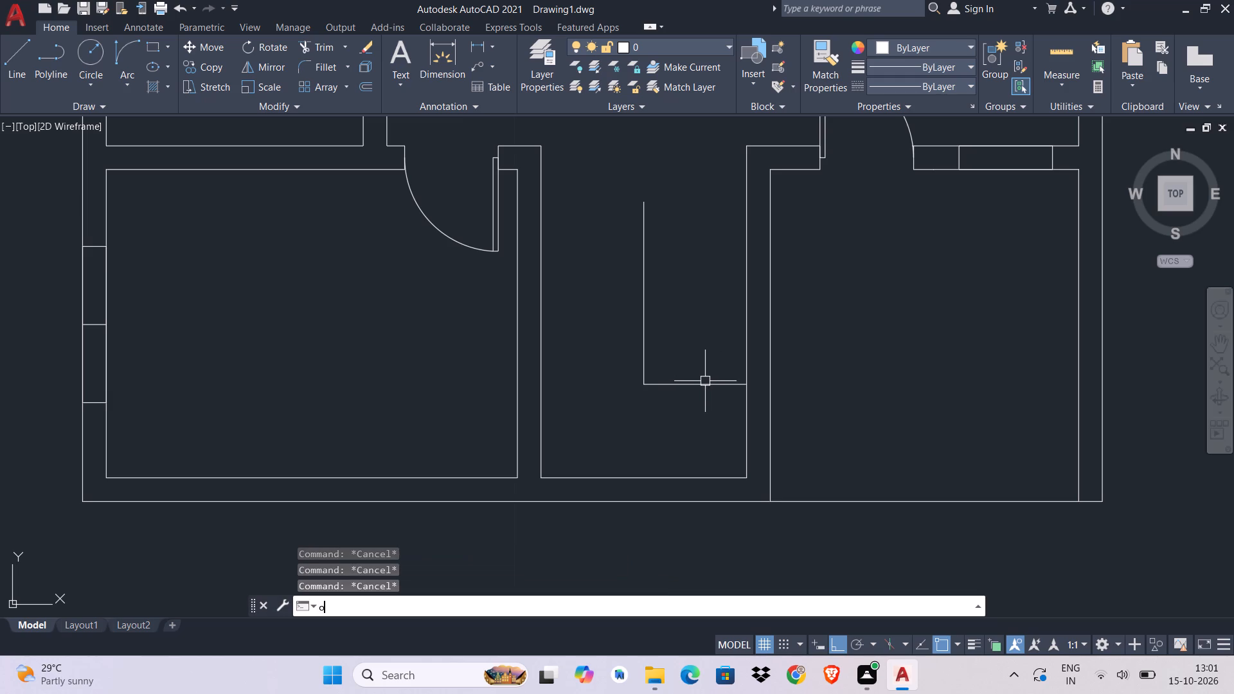
pyautogui.press('space')
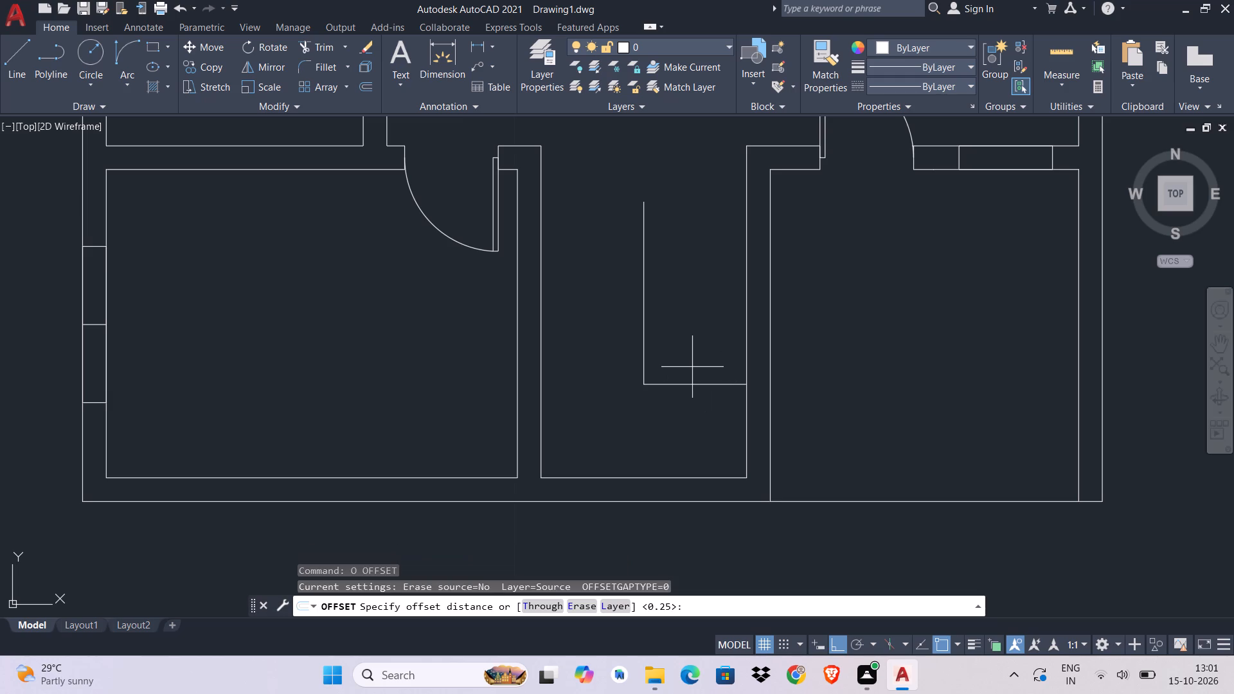
pyautogui.press('0')
pyautogui.press('.')
pyautogui.write('25')
pyautogui.press('Return')
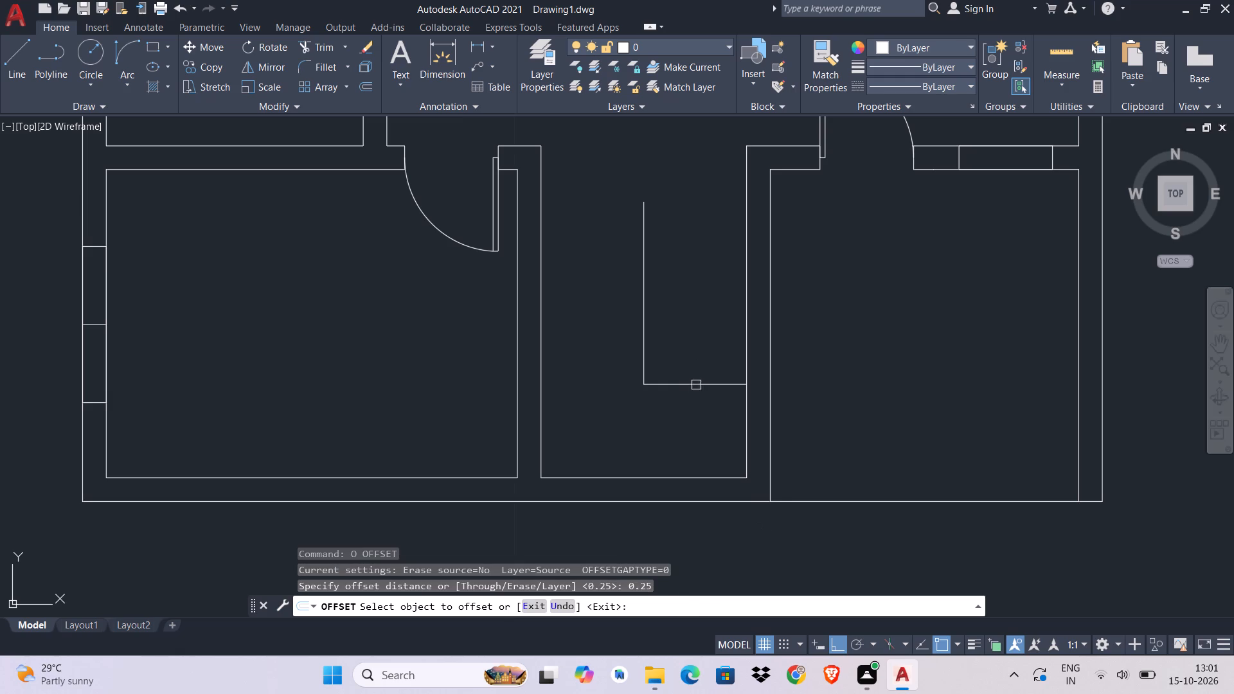
pyautogui.click(696, 385)
pyautogui.click(686, 314)
pyautogui.click(705, 360)
pyautogui.click(704, 327)
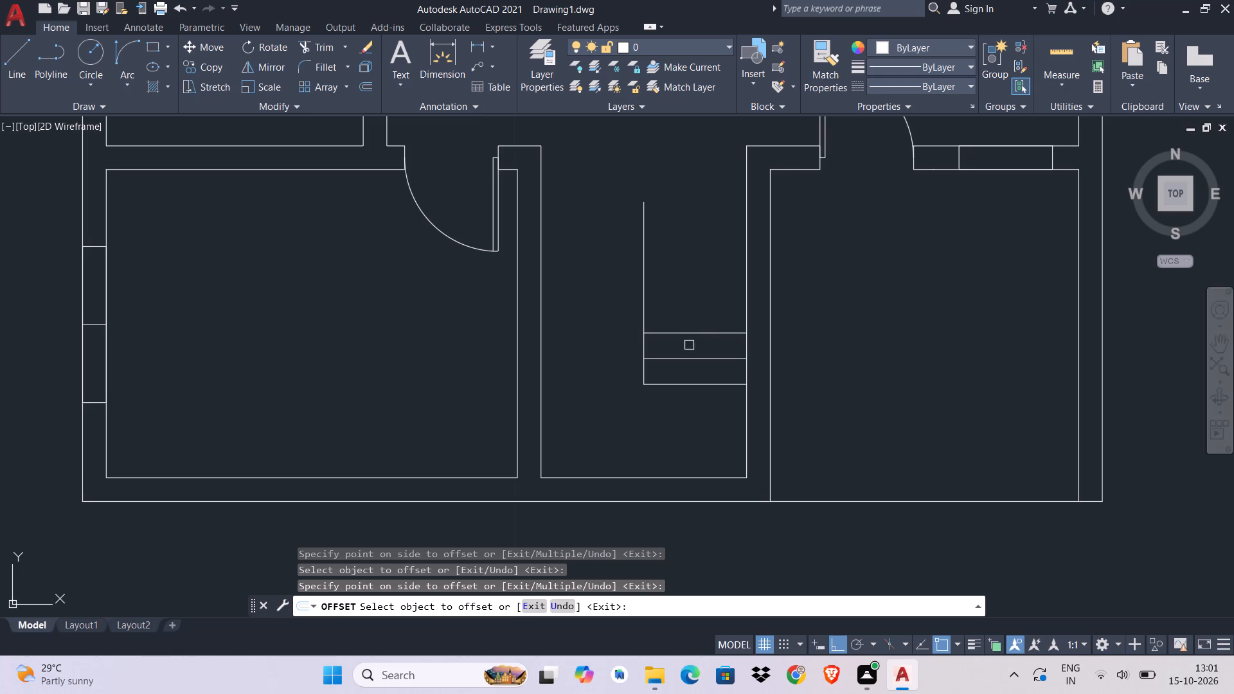
pyautogui.click(702, 330)
pyautogui.click(701, 285)
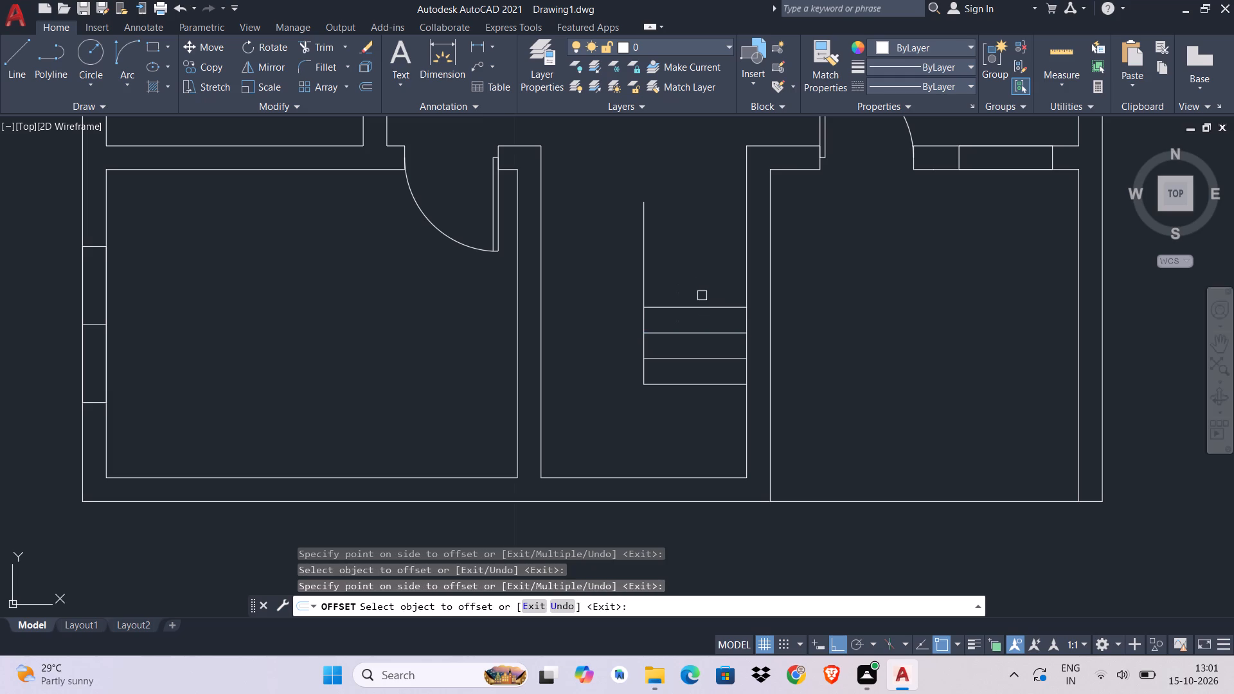
pyautogui.click(708, 303)
pyautogui.click(690, 238)
pyautogui.click(708, 280)
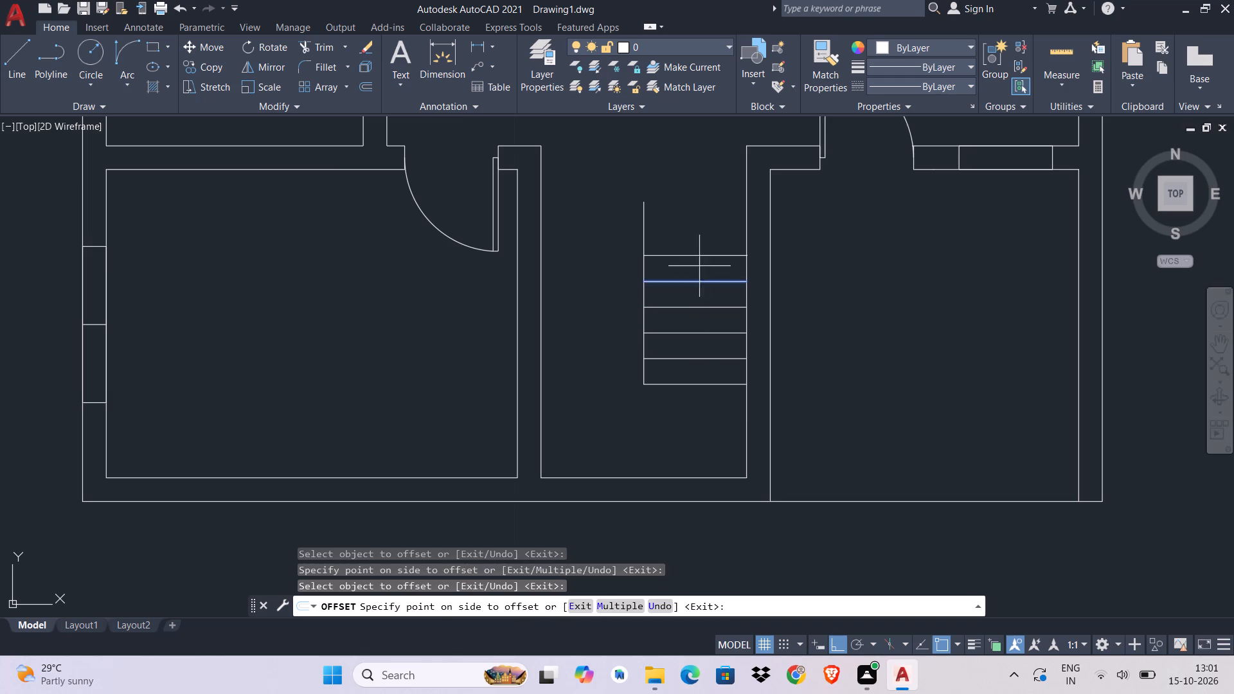
pyautogui.click(697, 222)
pyautogui.click(702, 254)
pyautogui.click(701, 245)
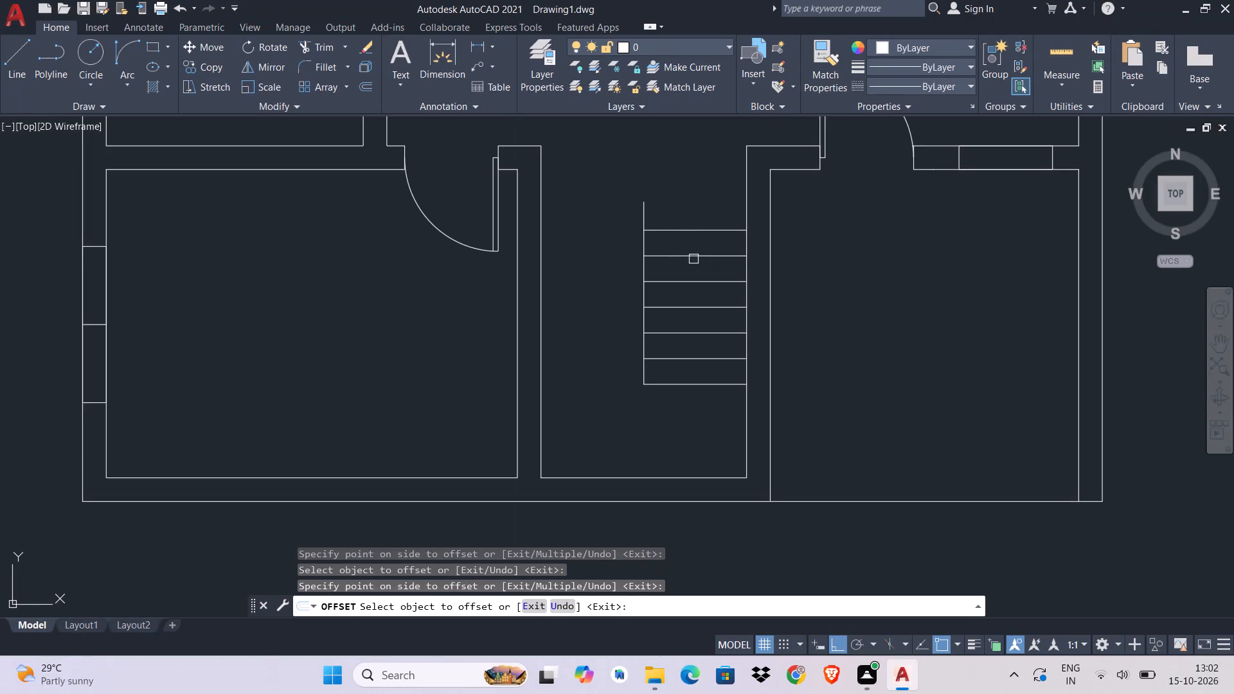
pyautogui.press('Escape')
pyautogui.press('Escape')
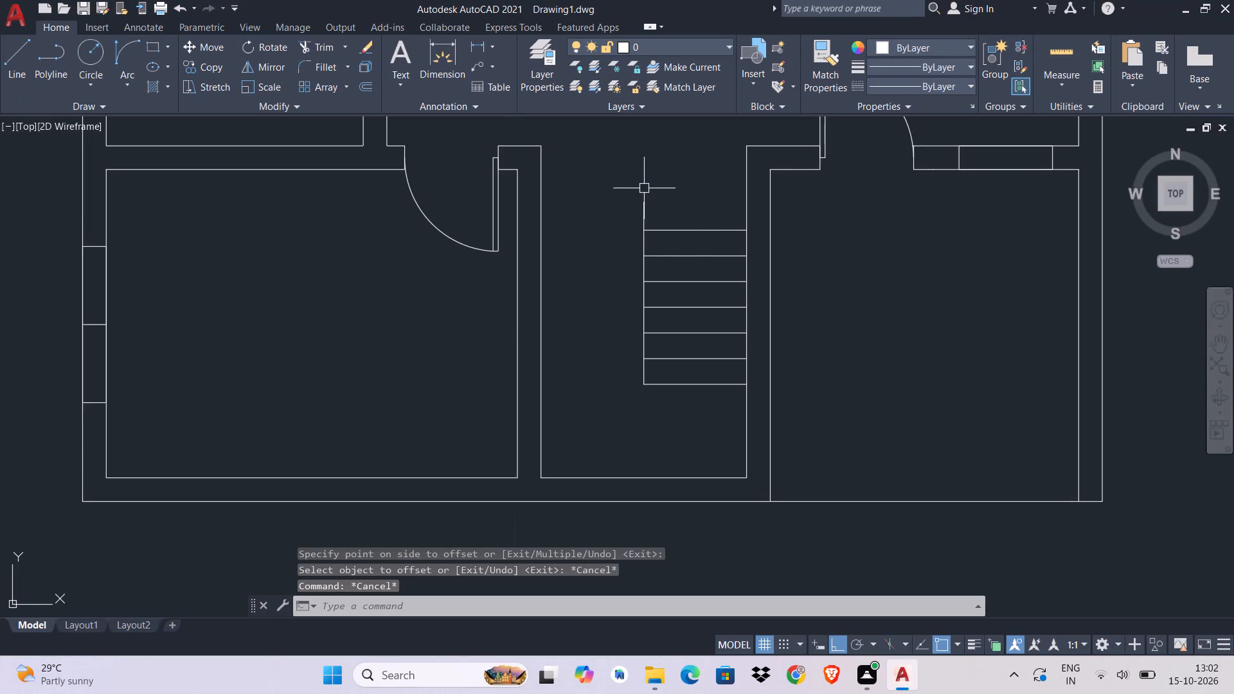
pyautogui.press('Escape')
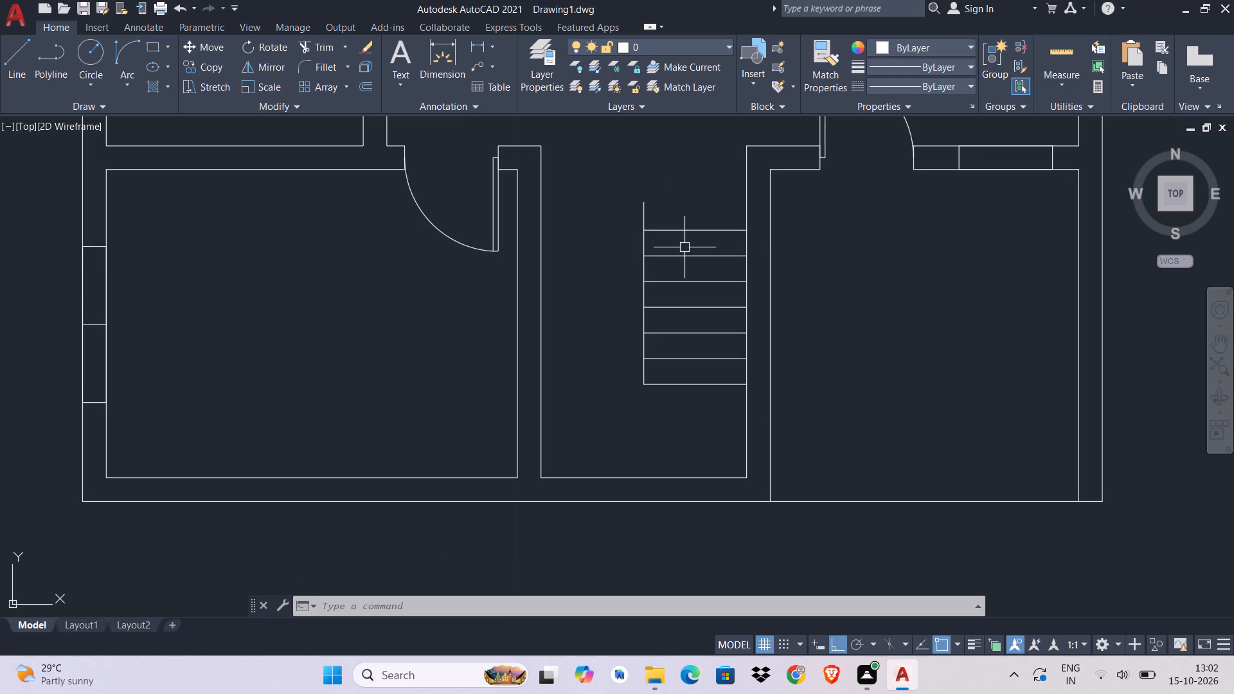
# Trim off the stub of the vertical stair line that projects above the top tread.
pyautogui.press('Escape')
pyautogui.write('tr')
pyautogui.press('space')
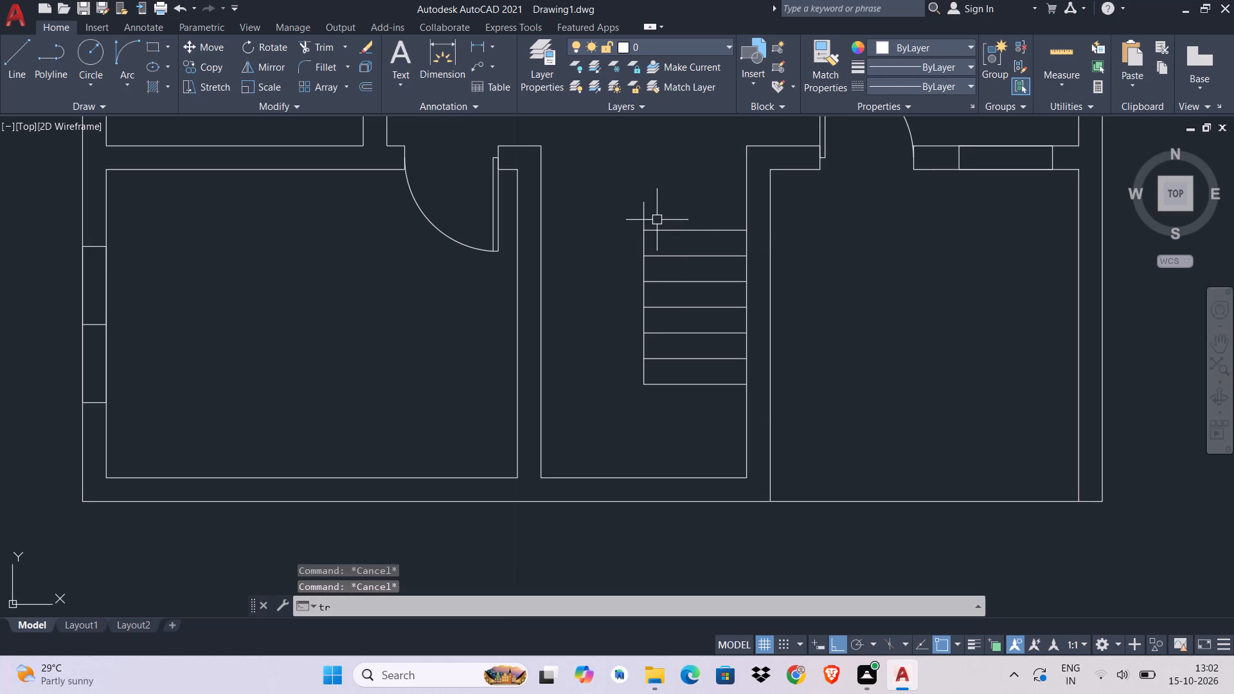
pyautogui.click(645, 208)
pyautogui.press('Escape')
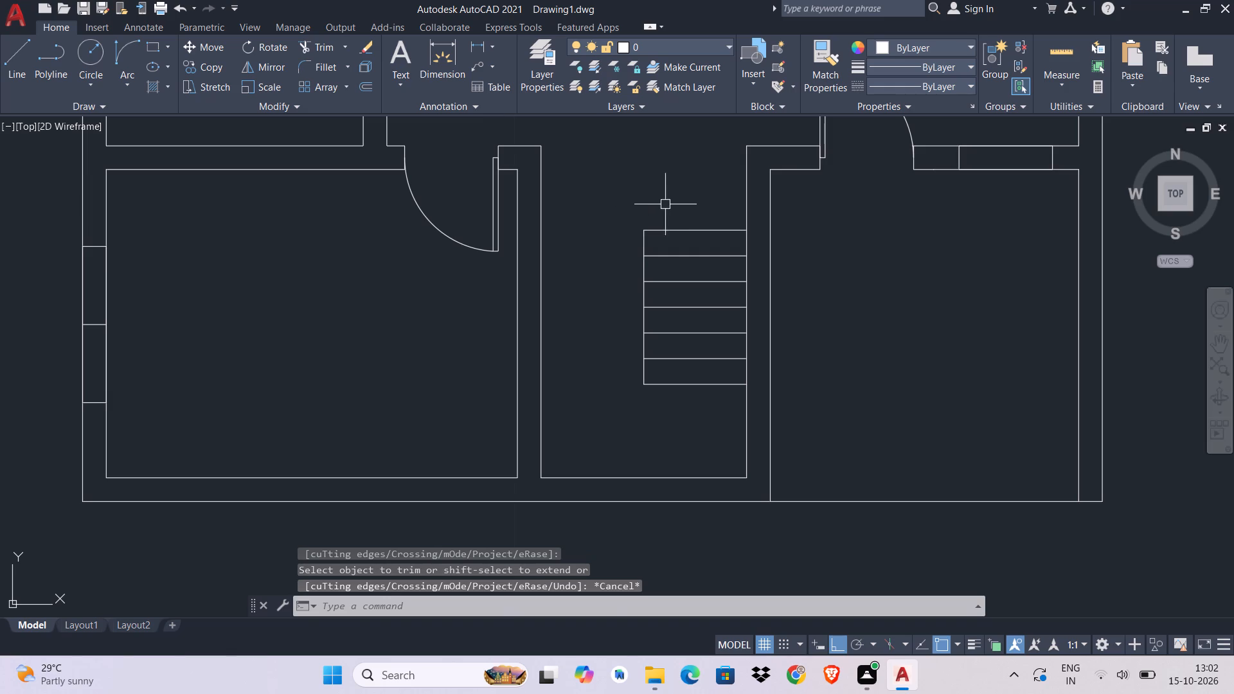
# Copy the seven tread lines west so they span from the central stair line to the west wall.
pyautogui.click(701, 208)
pyautogui.click(666, 414)
pyautogui.press('c')
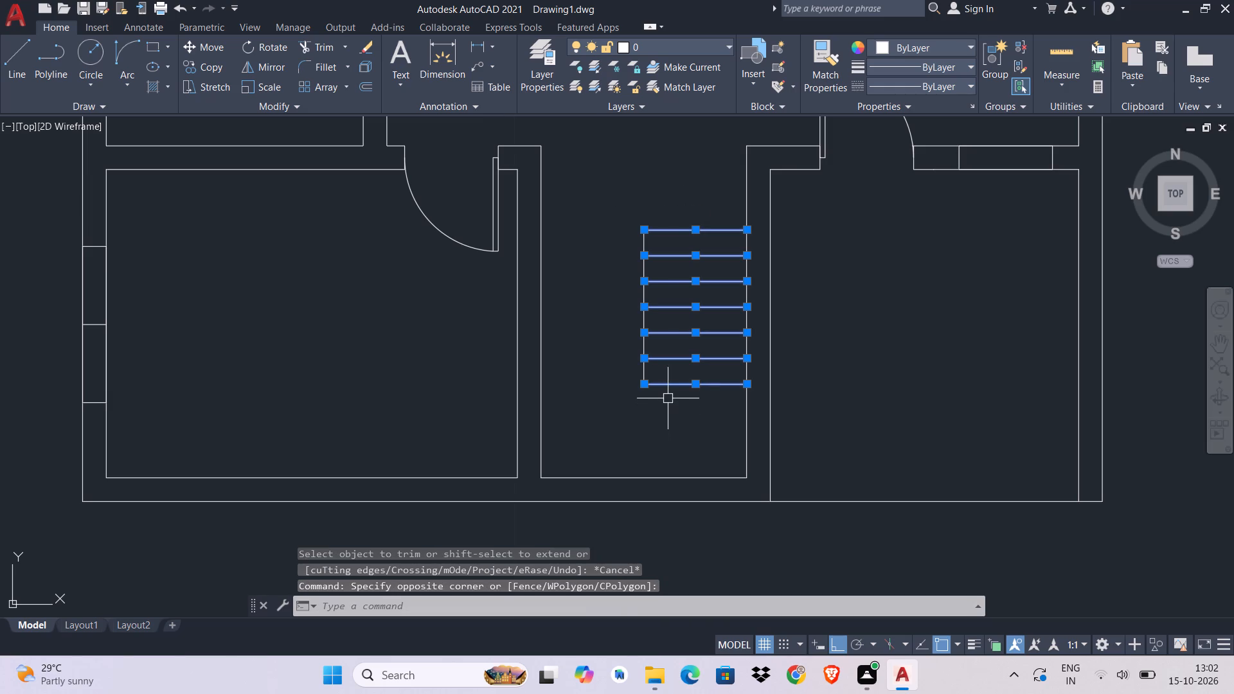
pyautogui.write('o')
pyautogui.press('space')
pyautogui.click(749, 382)
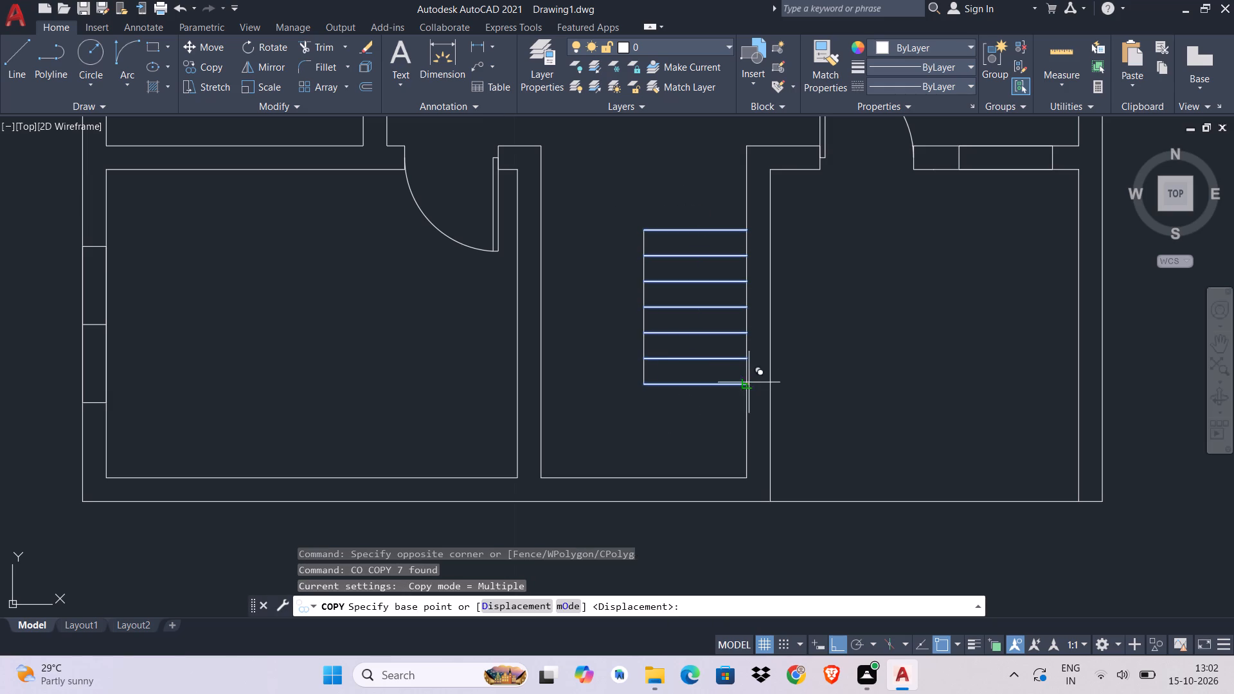
pyautogui.click(645, 381)
pyautogui.press('Escape')
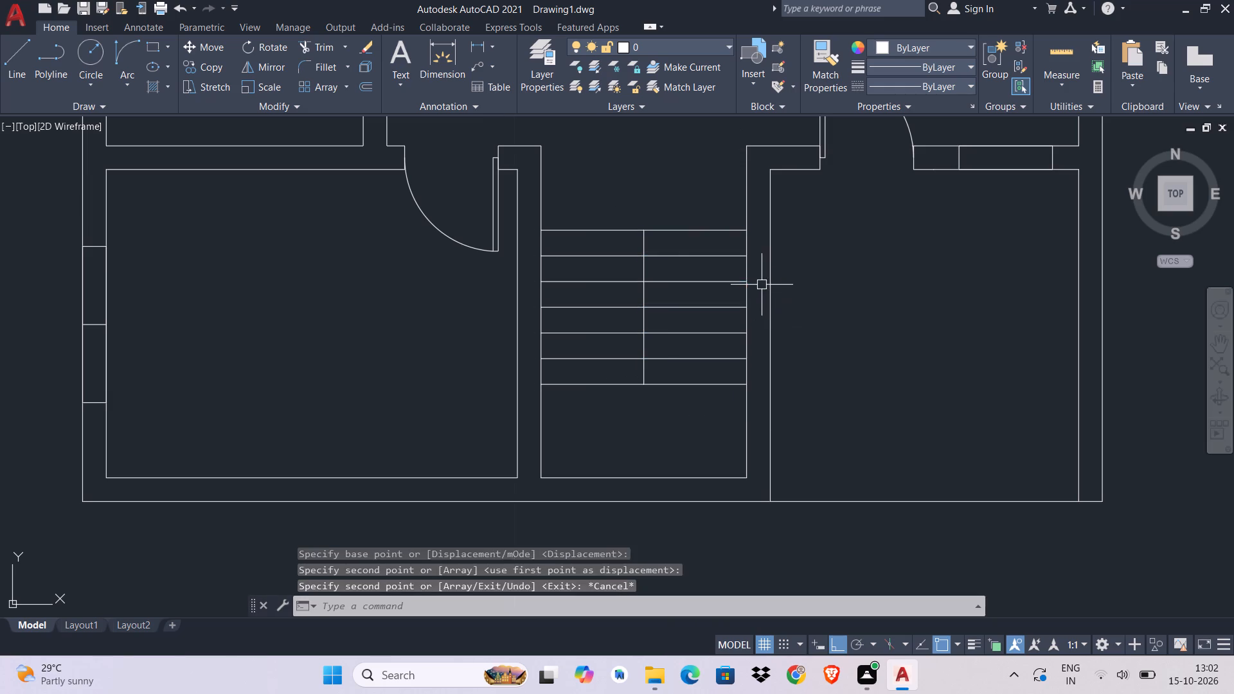
pyautogui.press('Escape')
pyautogui.press('Escape')
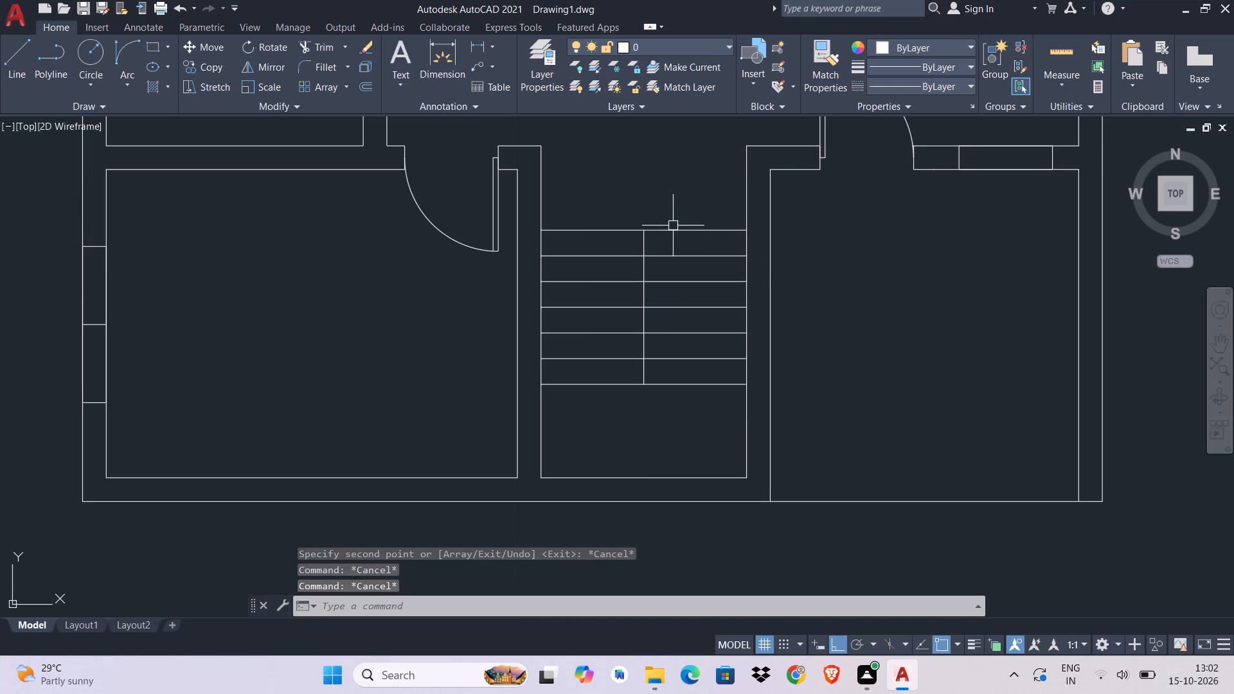
# With ortho off, draw a zigzag break polyline from the central line's top end to the east wall at the third tread from the top.
pyautogui.hotkey('ctrl', 'l')
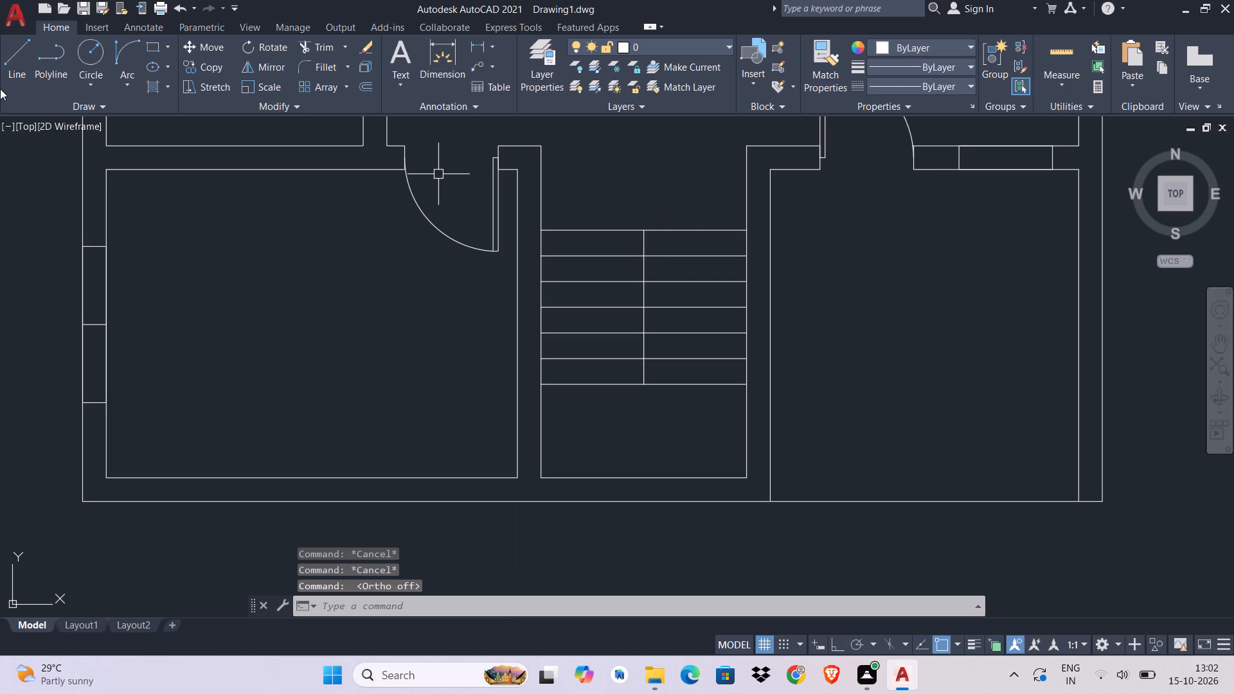
pyautogui.click(39, 68)
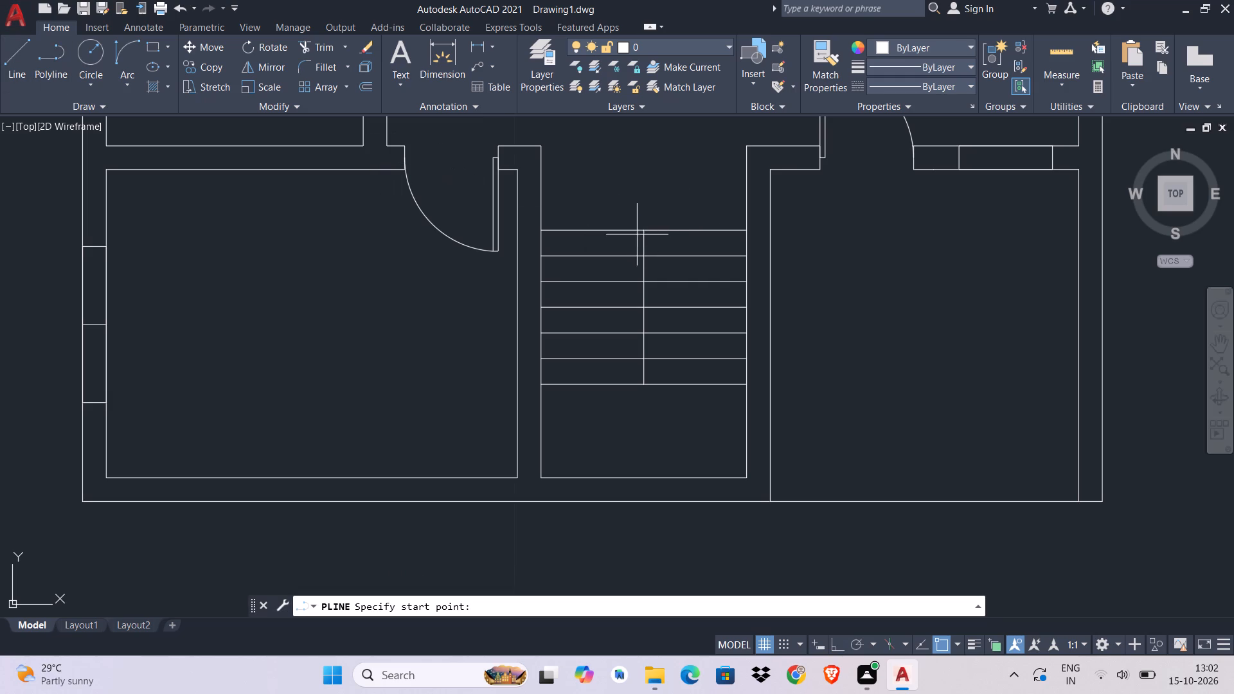
pyautogui.click(646, 229)
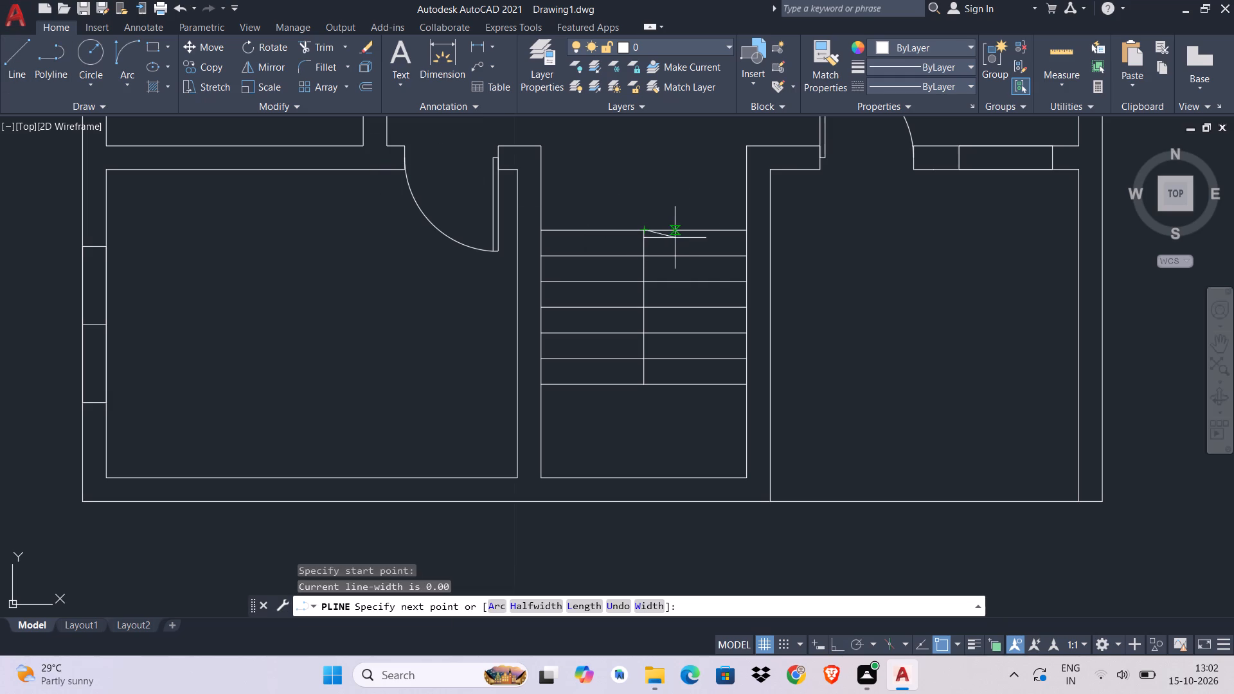
pyautogui.click(677, 241)
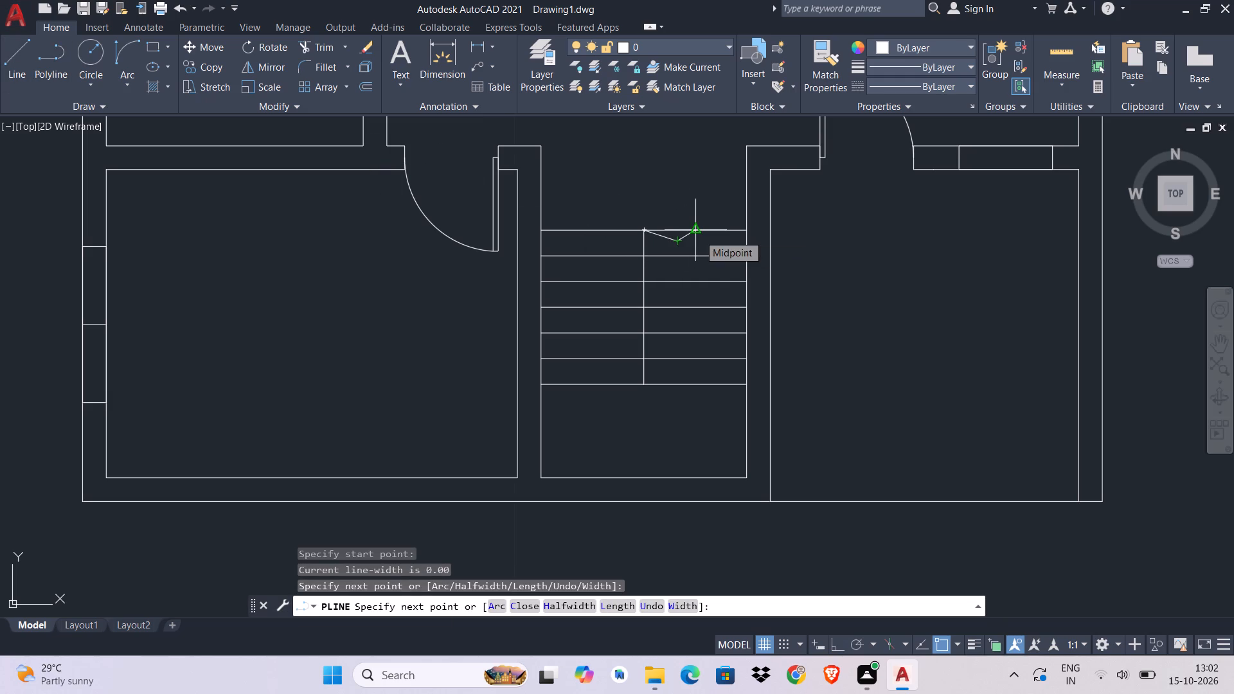
pyautogui.click(699, 235)
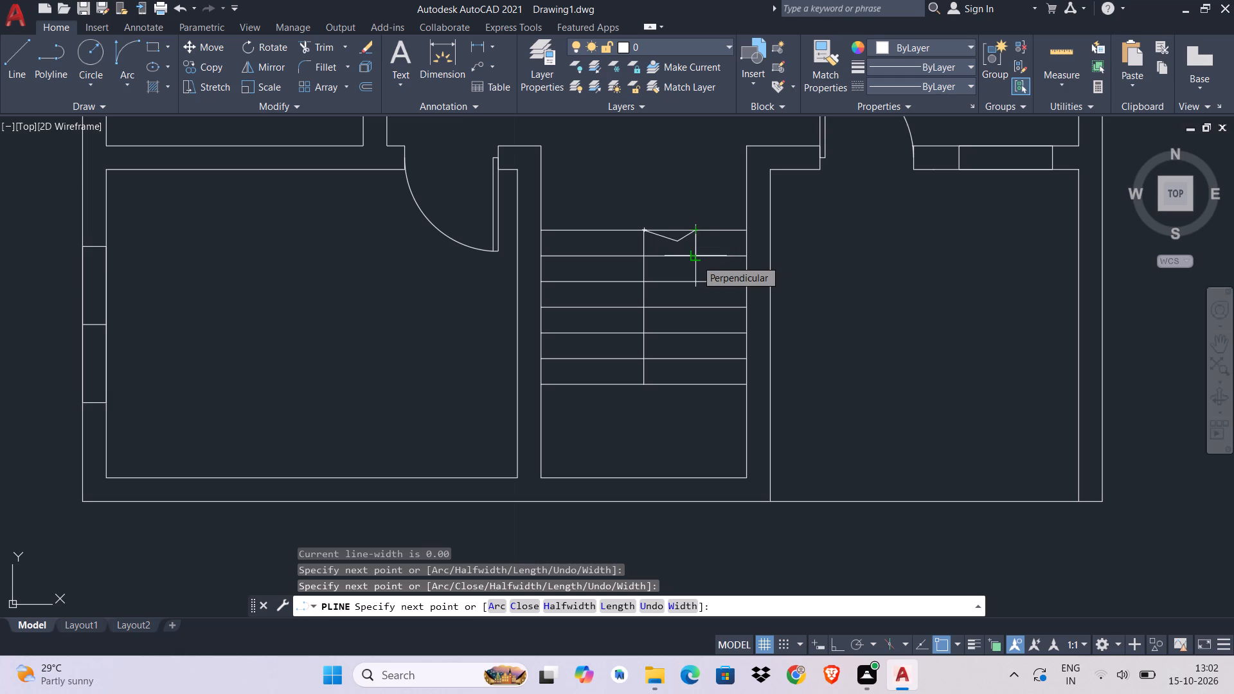
pyautogui.click(696, 264)
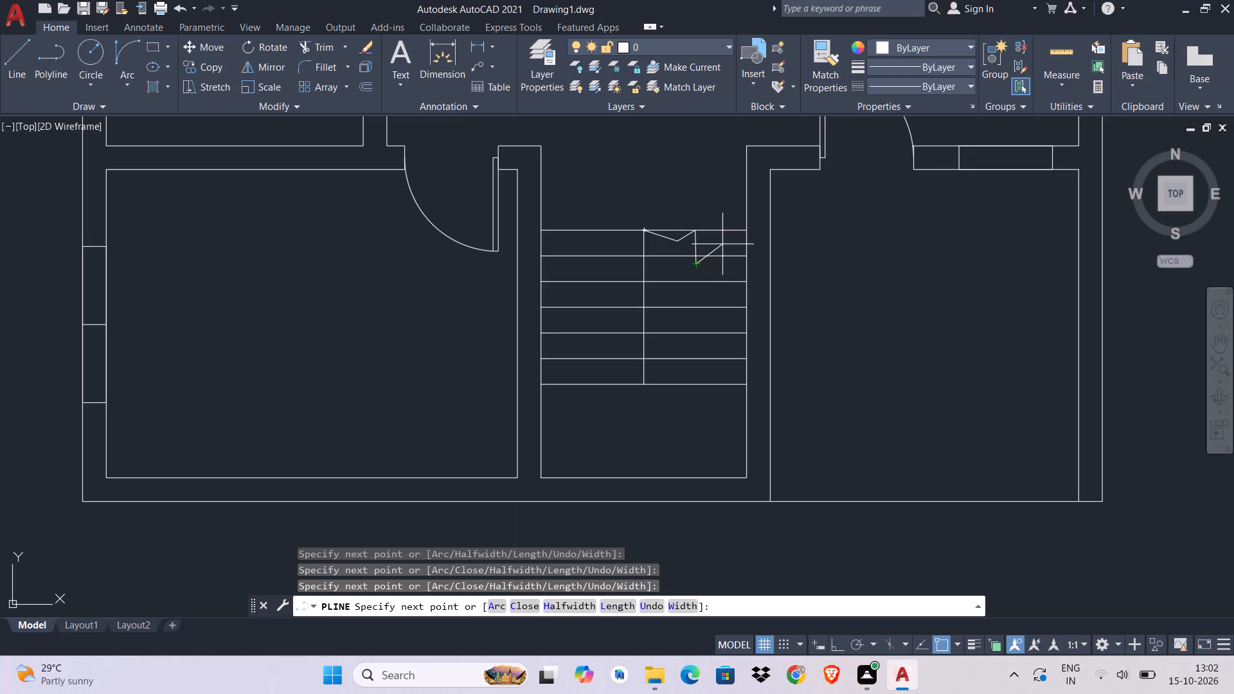
pyautogui.click(722, 244)
pyautogui.click(728, 268)
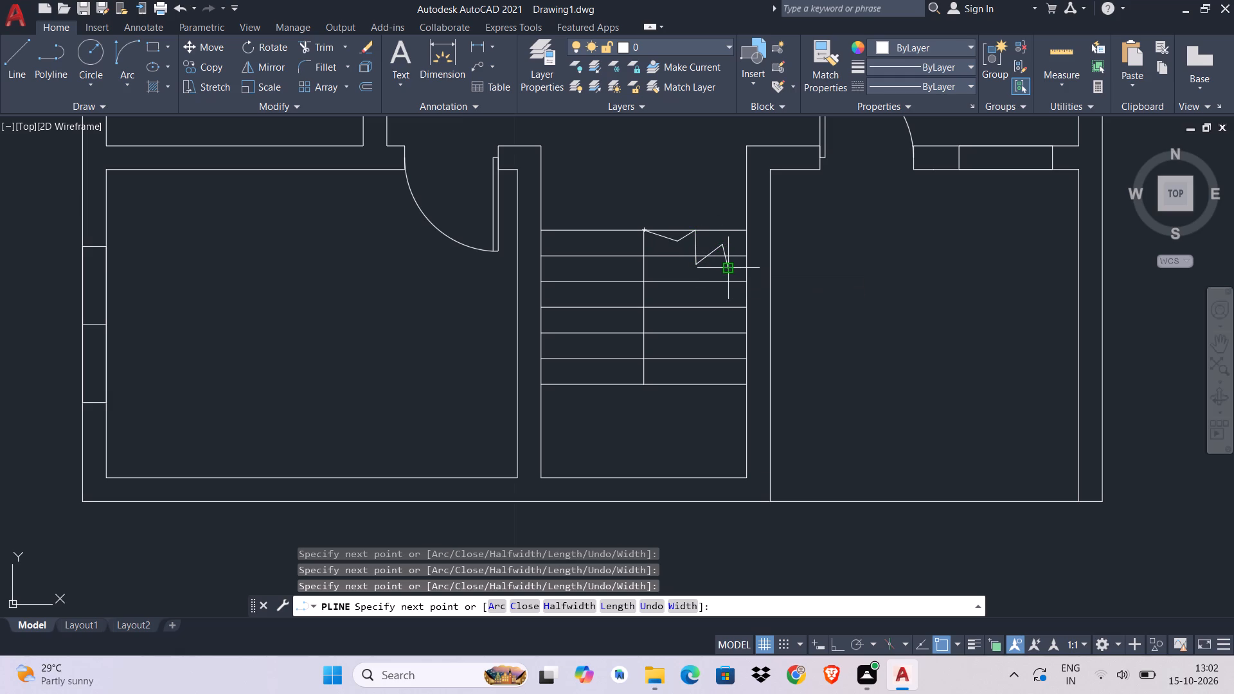
pyautogui.click(743, 280)
pyautogui.press('Escape')
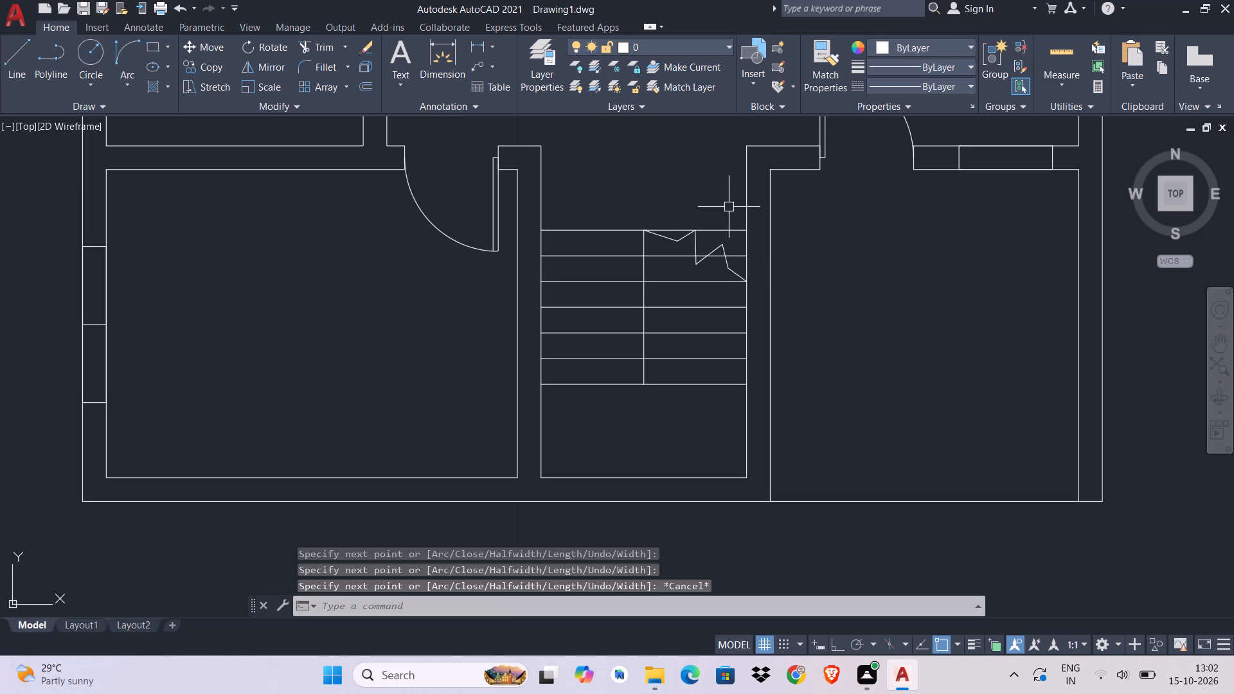
# Trim away the east flight's top tread and the parts of its second tread that lie beyond the zigzag break line.
pyautogui.press('t')
pyautogui.write('r')
pyautogui.press('space')
pyautogui.scroll(-1, 701, 233)
pyautogui.scroll(3, 701, 235)
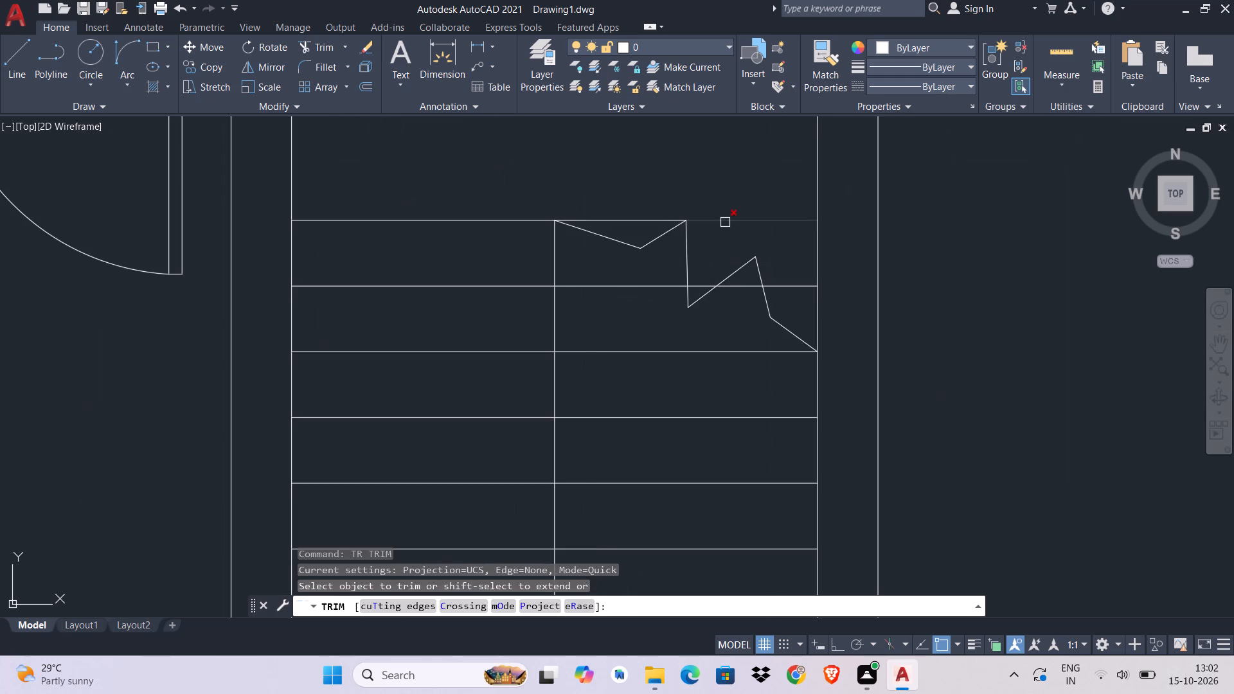
pyautogui.click(725, 222)
pyautogui.click(652, 215)
pyautogui.click(641, 232)
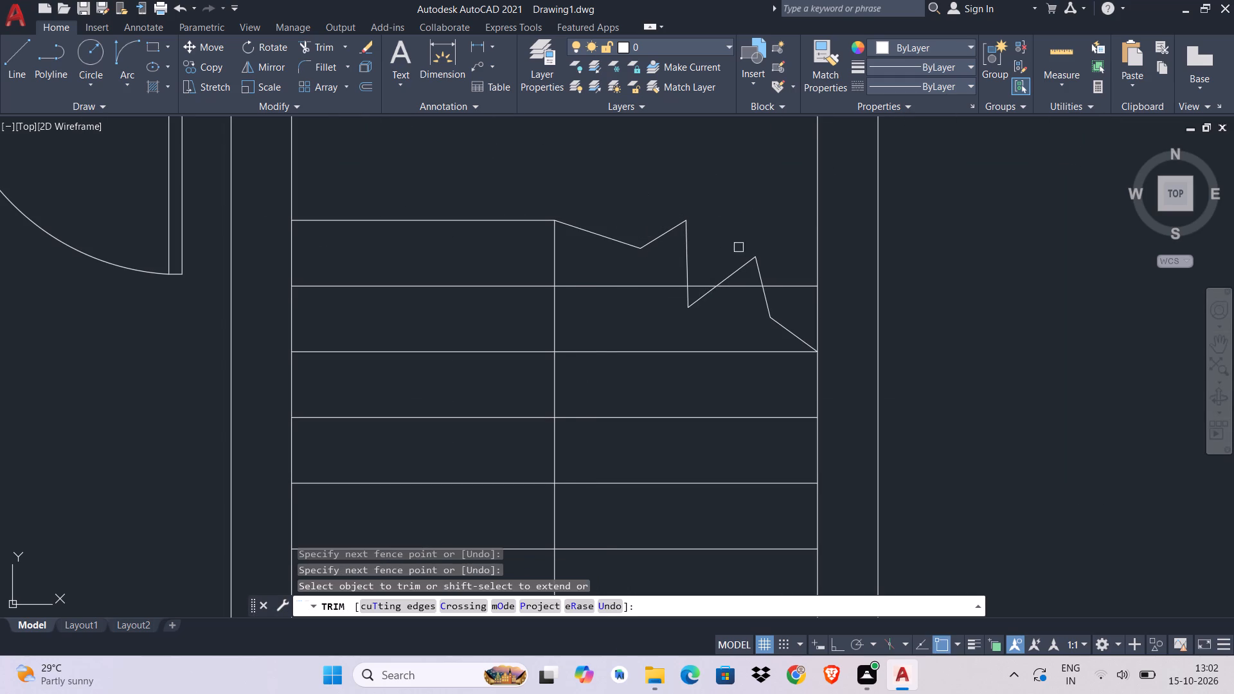
pyautogui.click(699, 283)
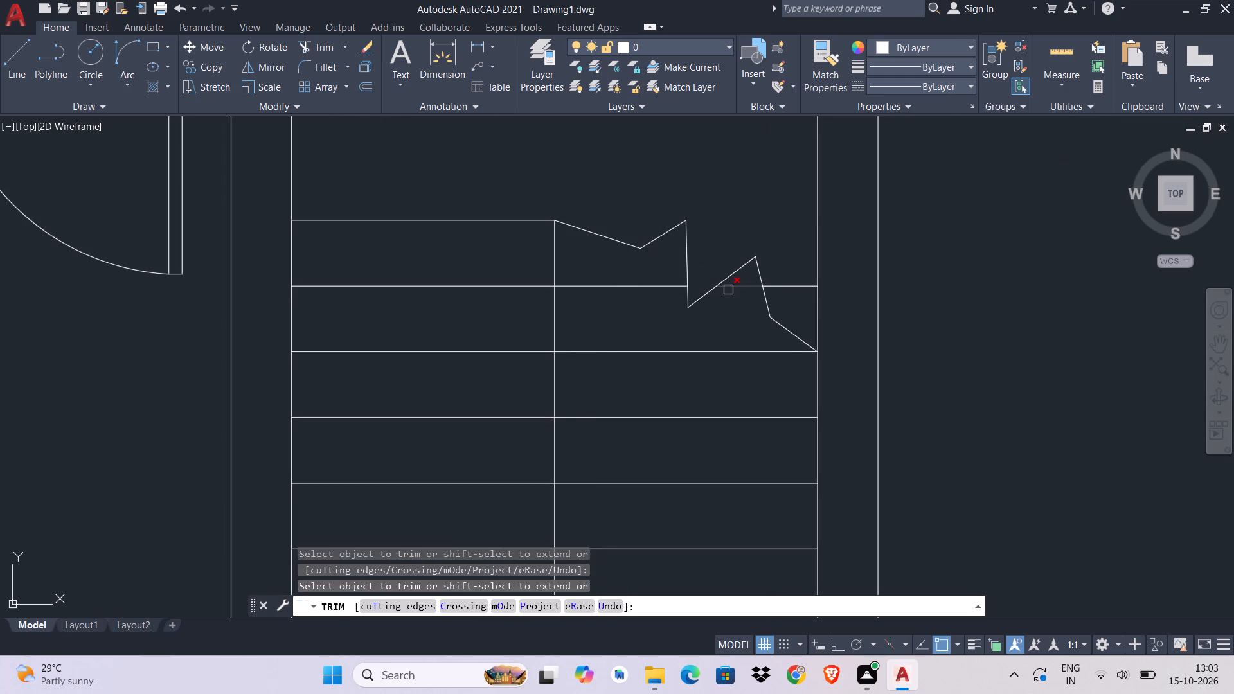
pyautogui.click(747, 281)
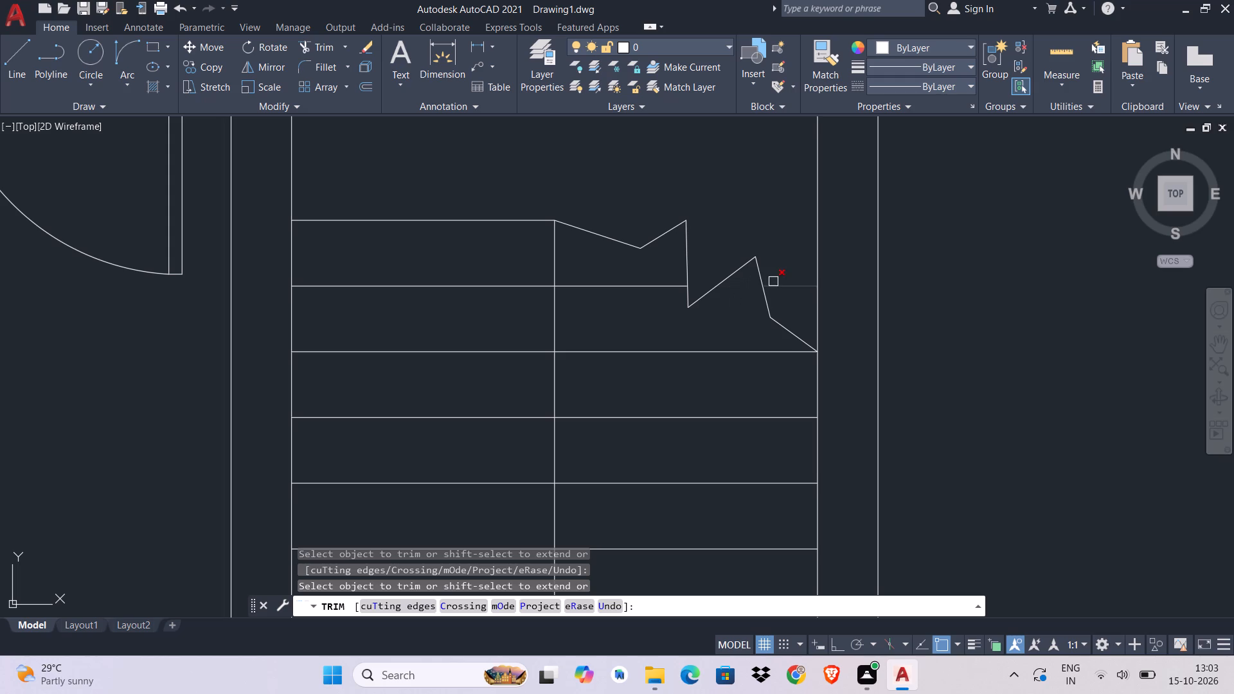
pyautogui.click(781, 281)
pyautogui.moveTo(748, 319); pyautogui.dragTo(762, 280, button='middle')
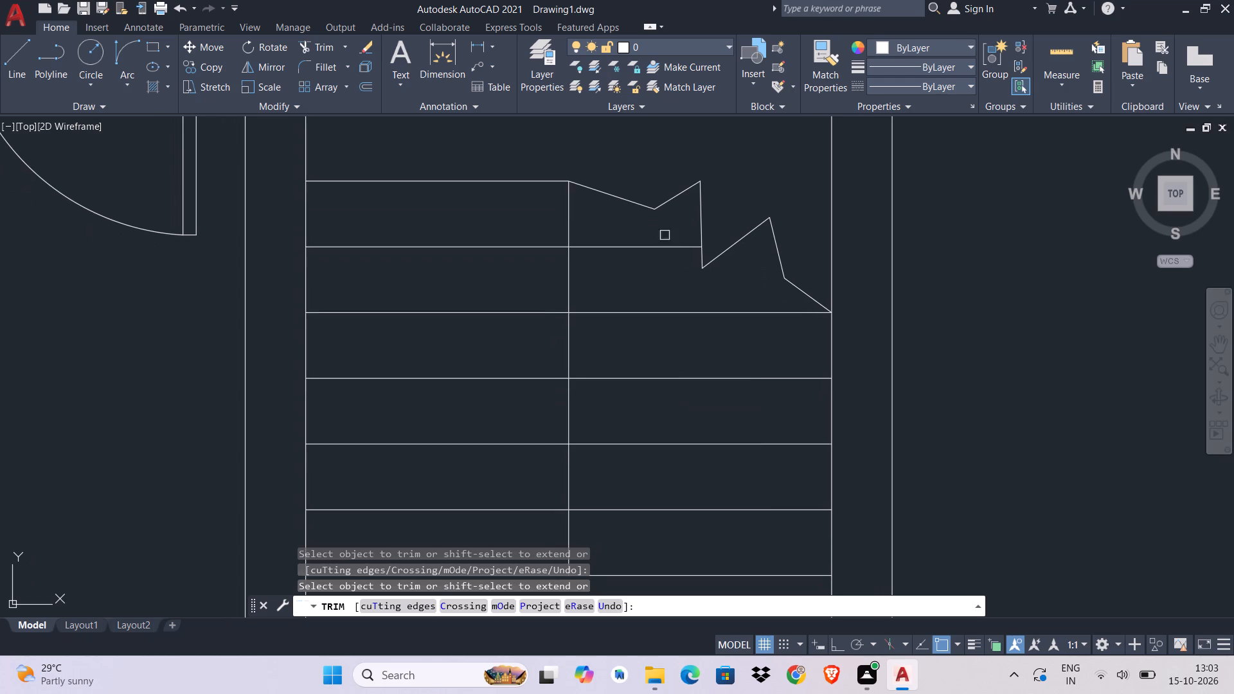
pyautogui.scroll(-2, 629, 227)
pyautogui.moveTo(629, 227); pyautogui.dragTo(692, 226, button='middle')
pyautogui.press('Escape')
pyautogui.press('Escape')
pyautogui.press('Escape')
# With ortho on, draw a vertical line about 1.77 long down from the midpoint of the west flight's top tread into the landing.
pyautogui.press('l')
pyautogui.press('space')
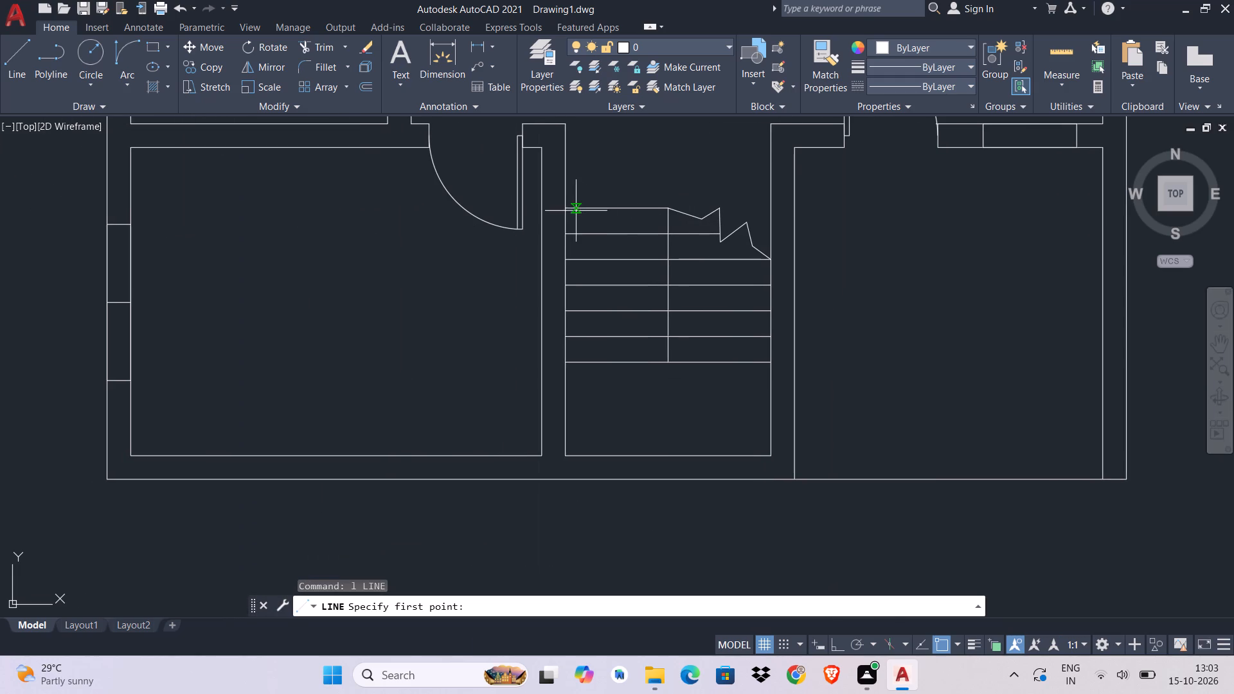
pyautogui.hotkey('ctrl', 'l')
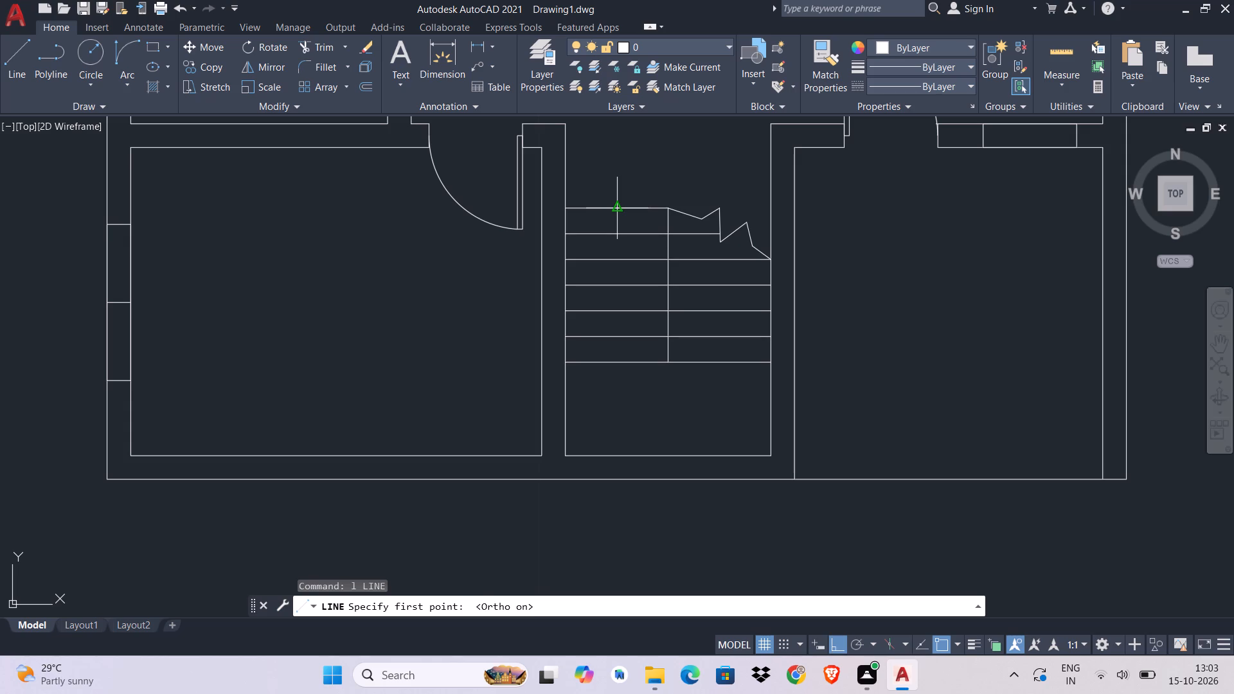
pyautogui.click(618, 211)
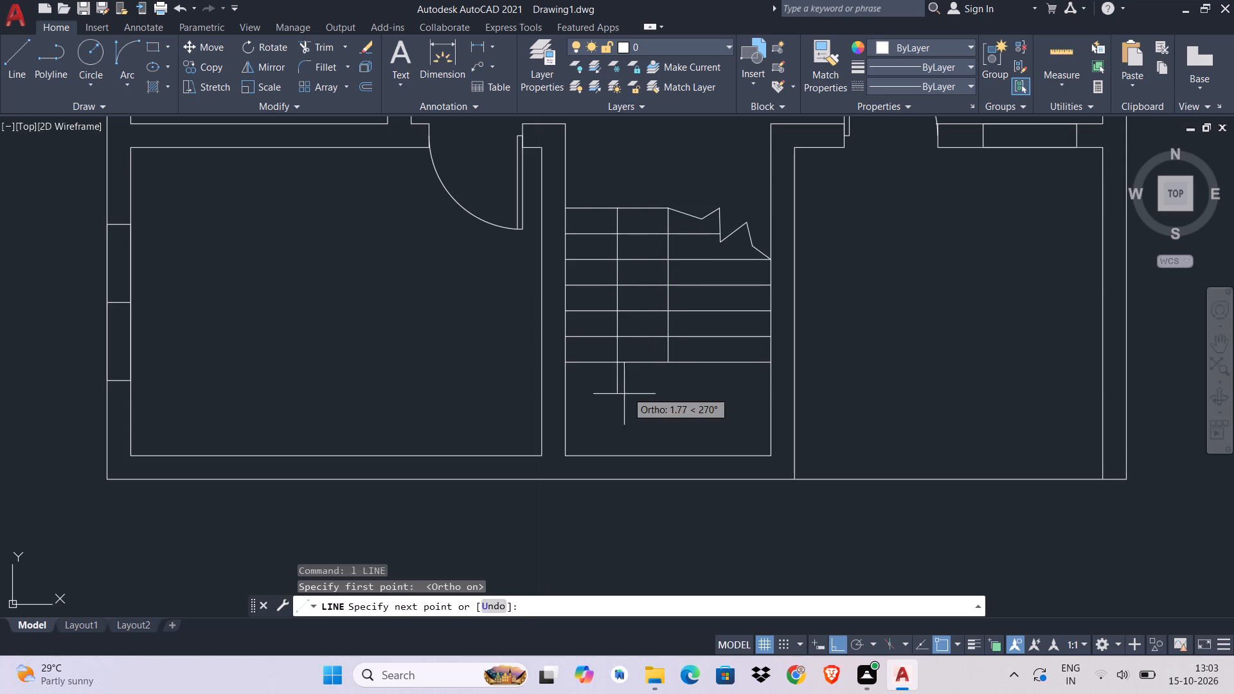
pyautogui.click(616, 393)
pyautogui.press('Escape')
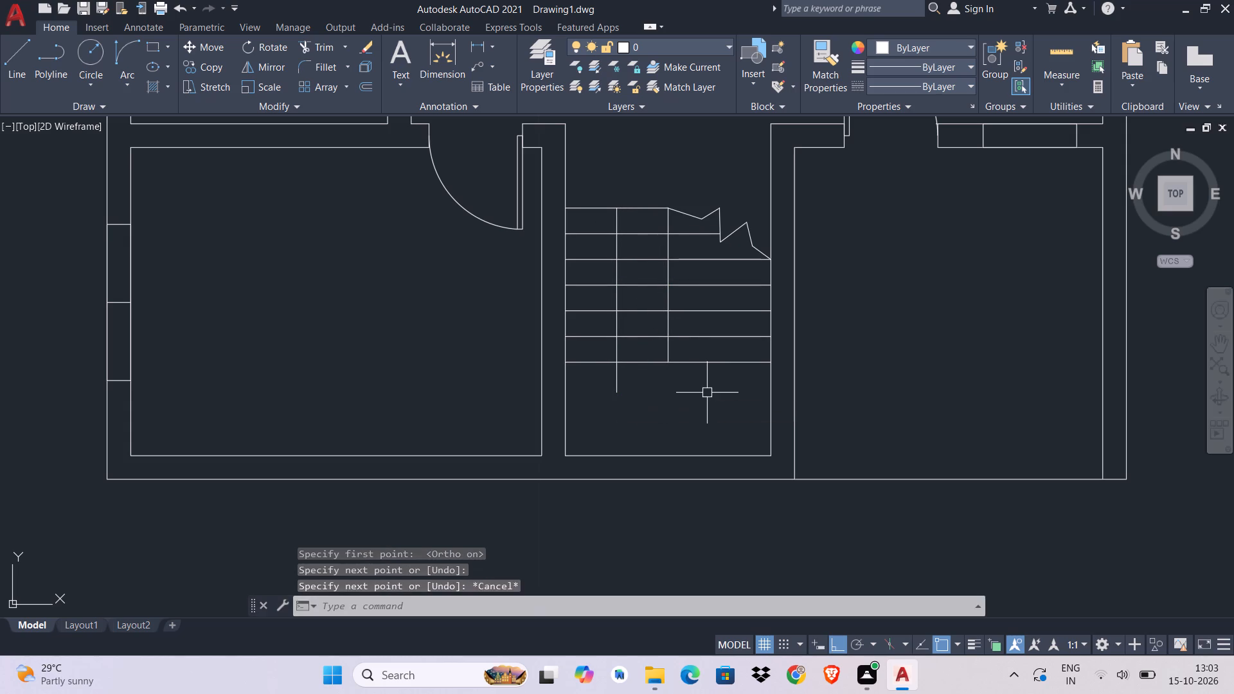
# Draw a vertical line up the east flight from the bottom tread's midpoint to the fourth tread from the top.
pyautogui.press('space')
pyautogui.press('space')
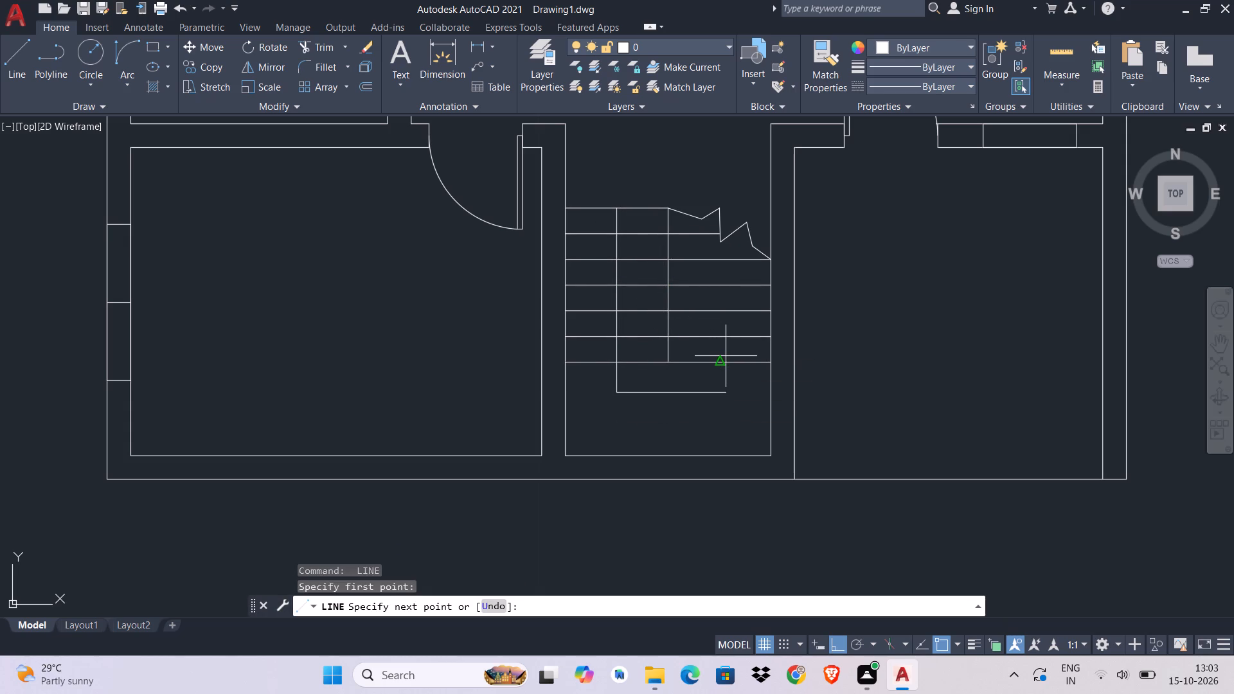
pyautogui.press('Escape')
pyautogui.press('space')
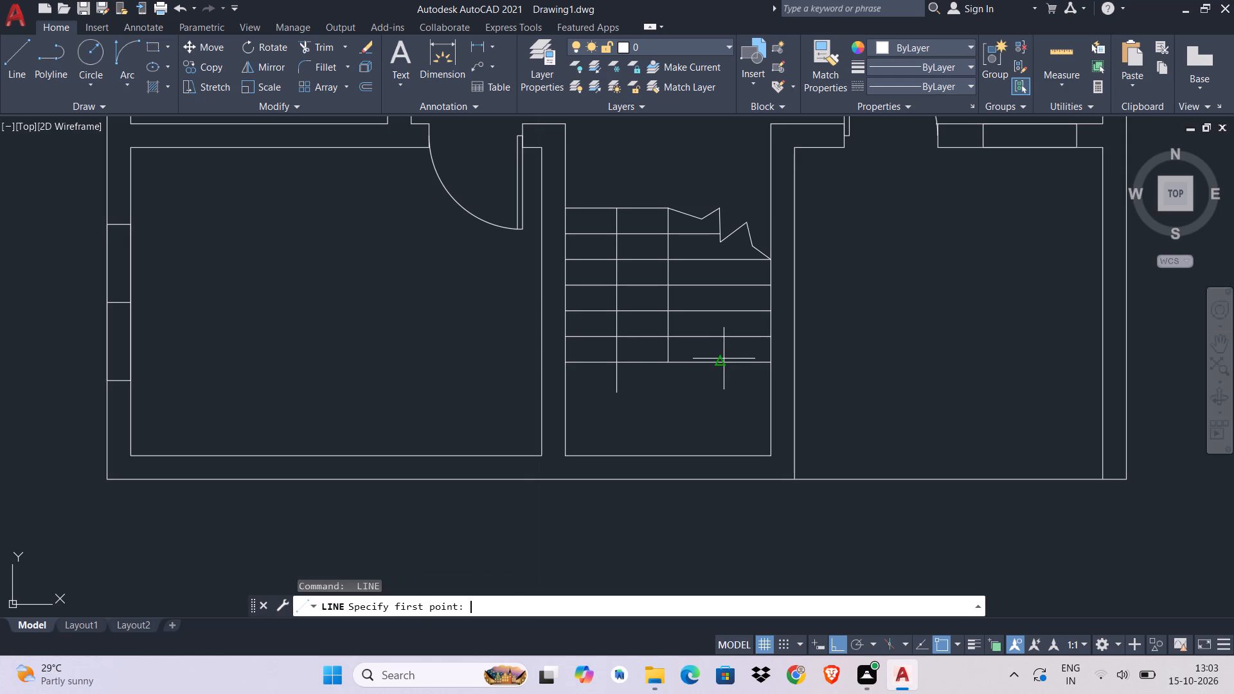
pyautogui.click(724, 360)
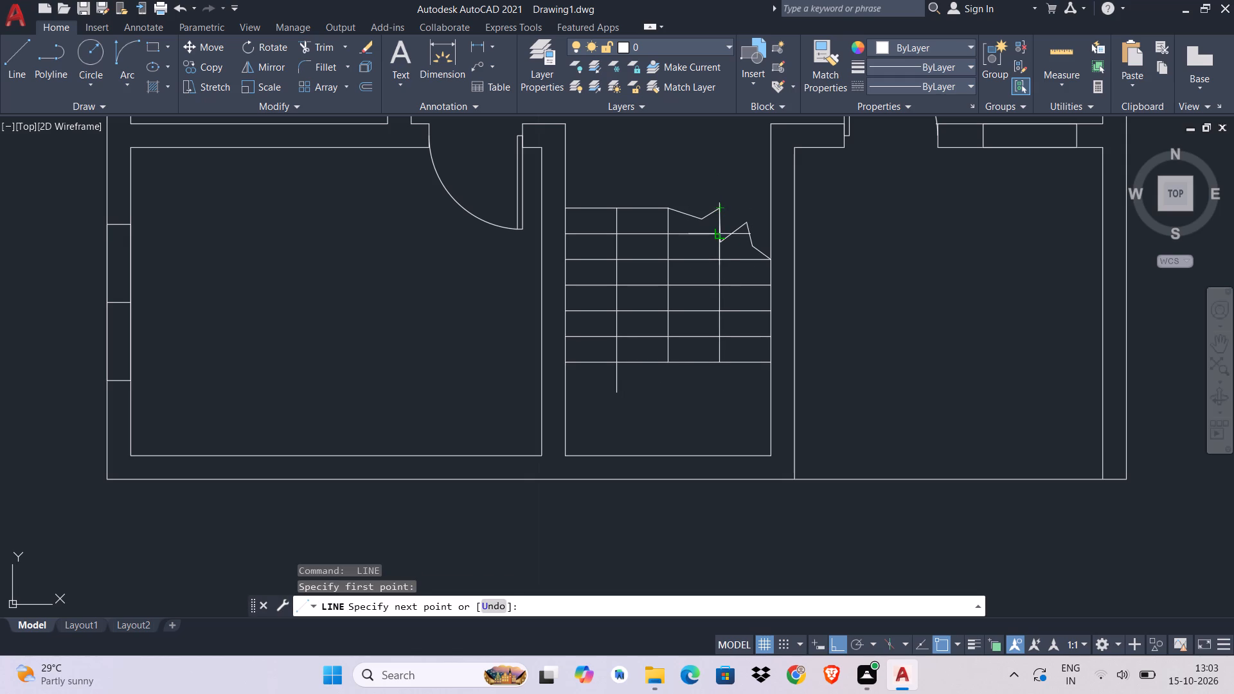
pyautogui.click(720, 283)
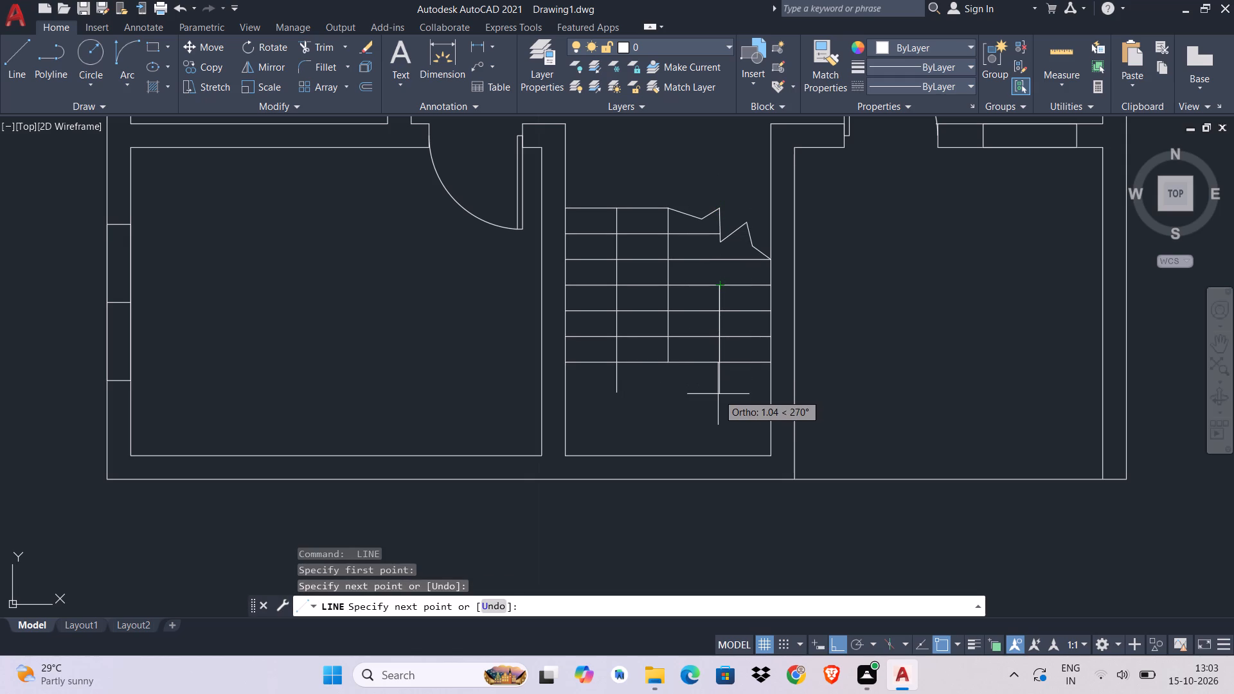
pyautogui.press('space')
# Draw a horizontal line across the landing from the west direction line's lower end to just past the east direction line.
pyautogui.press('space')
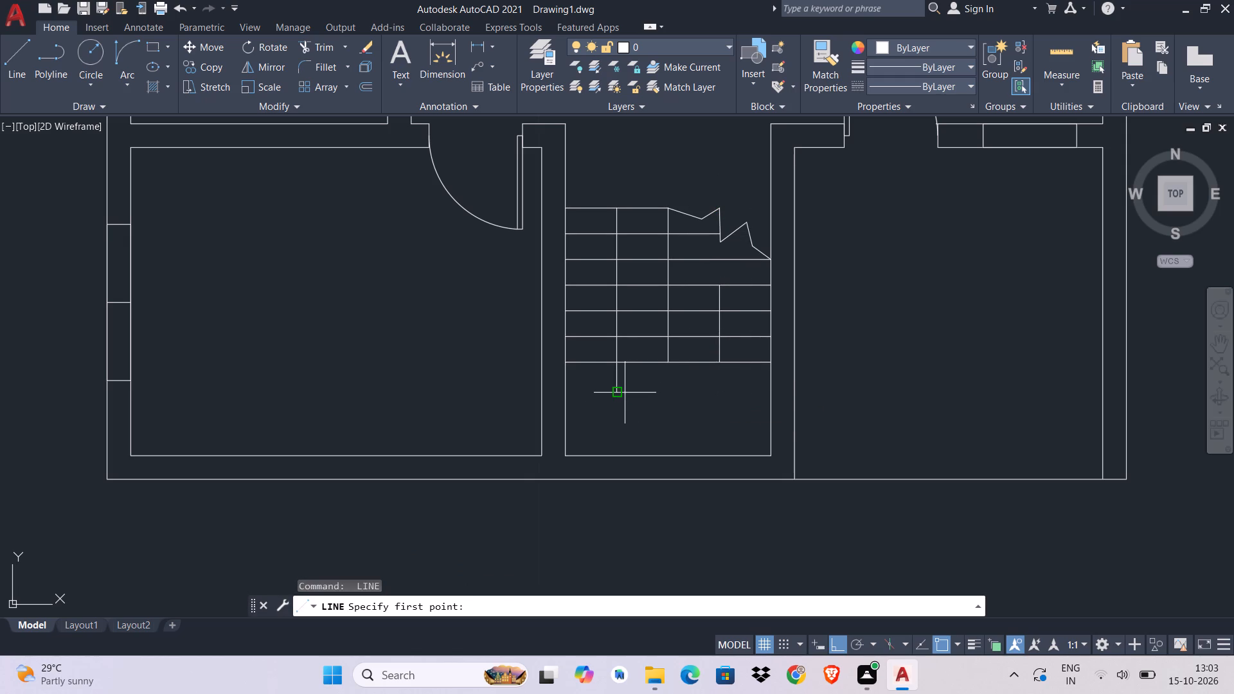
pyautogui.click(623, 393)
pyautogui.click(735, 384)
pyautogui.press('space')
pyautogui.press('Escape')
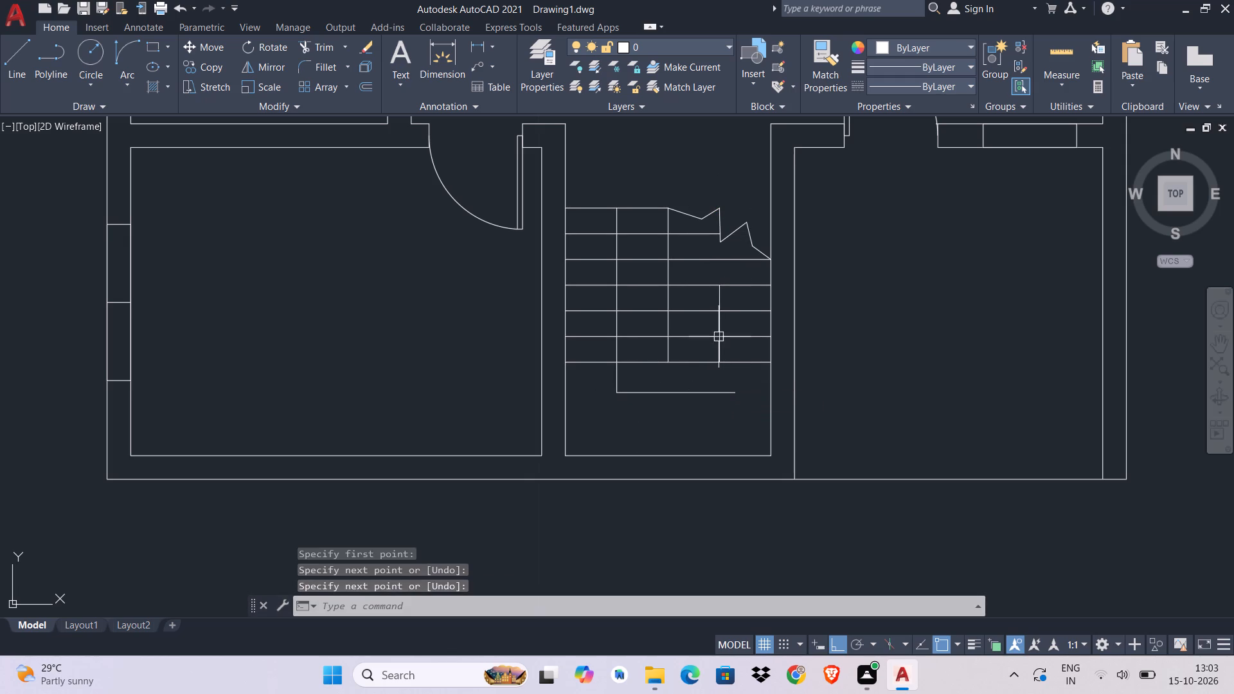
# Extend the east direction line down to the landing's horizontal line and trim that line's overhang beyond the corner.
pyautogui.write('ex')
pyautogui.press('space')
pyautogui.click(719, 355)
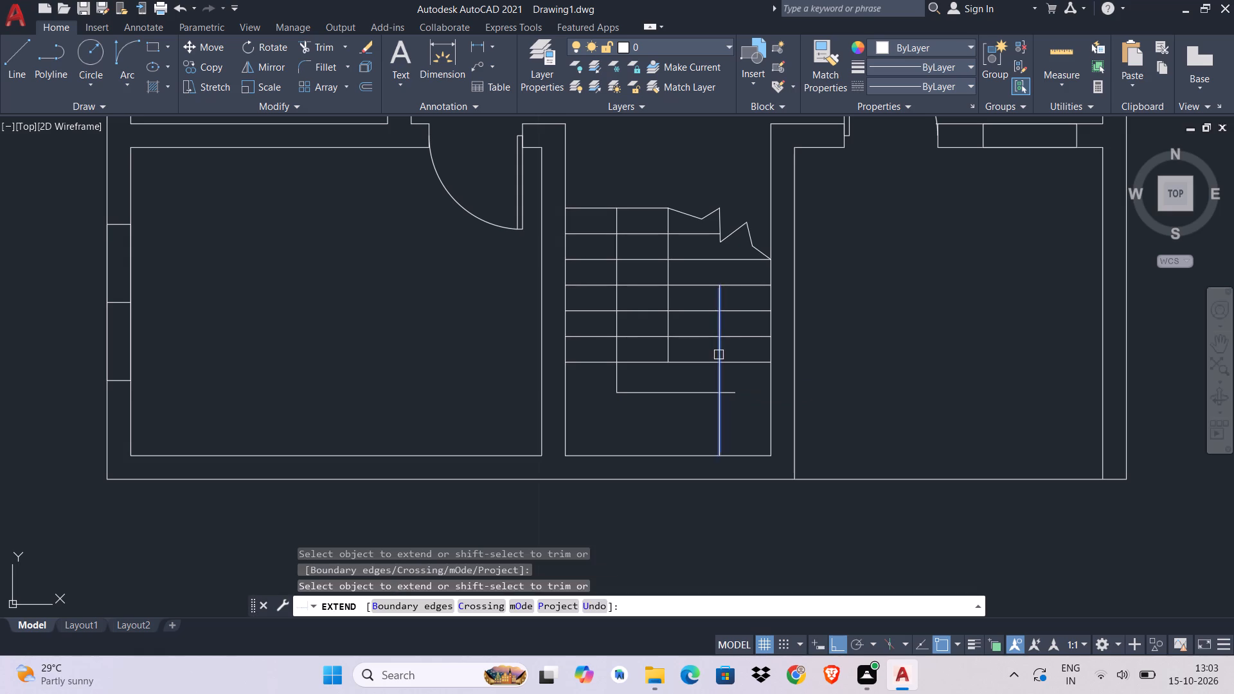
pyautogui.press('Escape')
pyautogui.press('t')
pyautogui.press('r')
pyautogui.press('space')
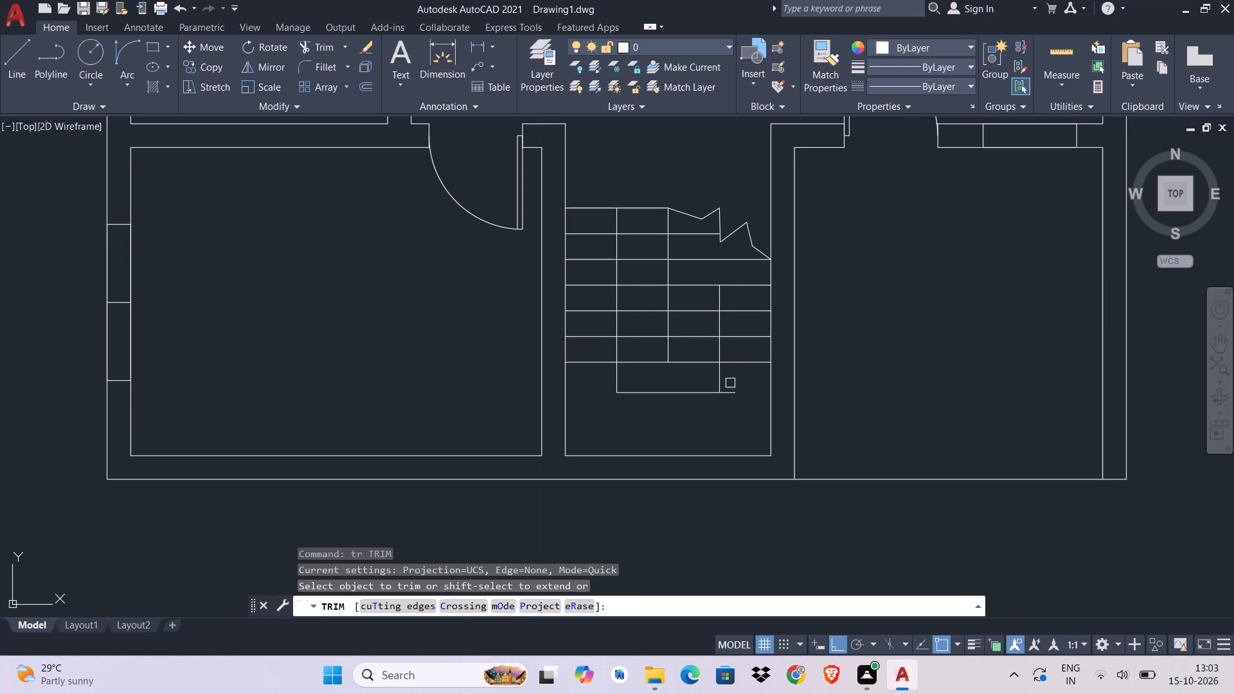
pyautogui.click(733, 392)
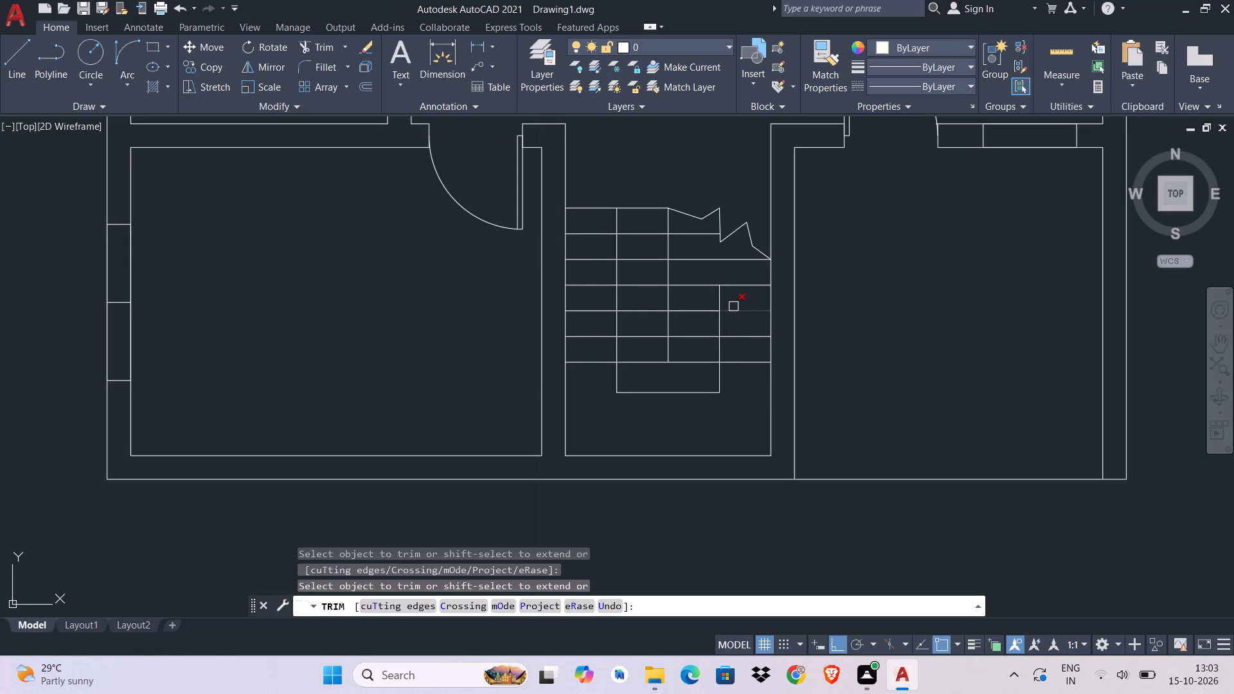
pyautogui.press('Escape')
pyautogui.press('Escape')
pyautogui.press('Escape')
pyautogui.press('Escape')
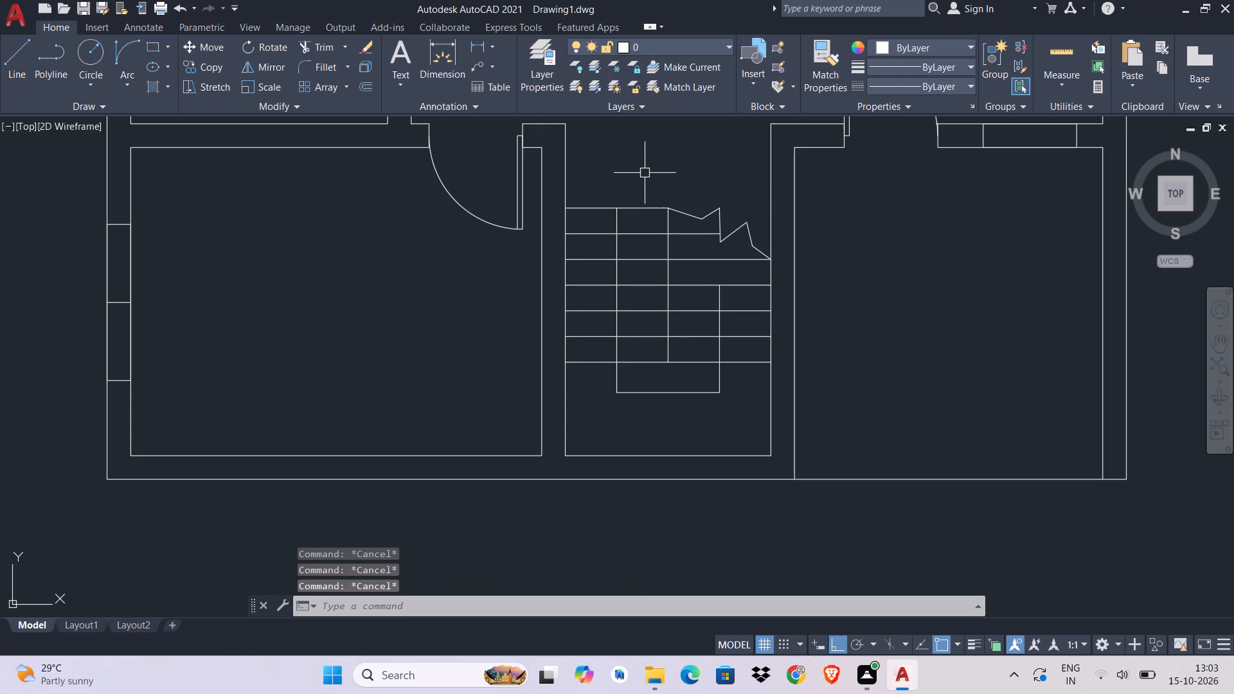
# Draw a short line up from the west flight's top tread midpoint, continuing with a short horizontal segment east.
pyautogui.write('l')
pyautogui.press('space')
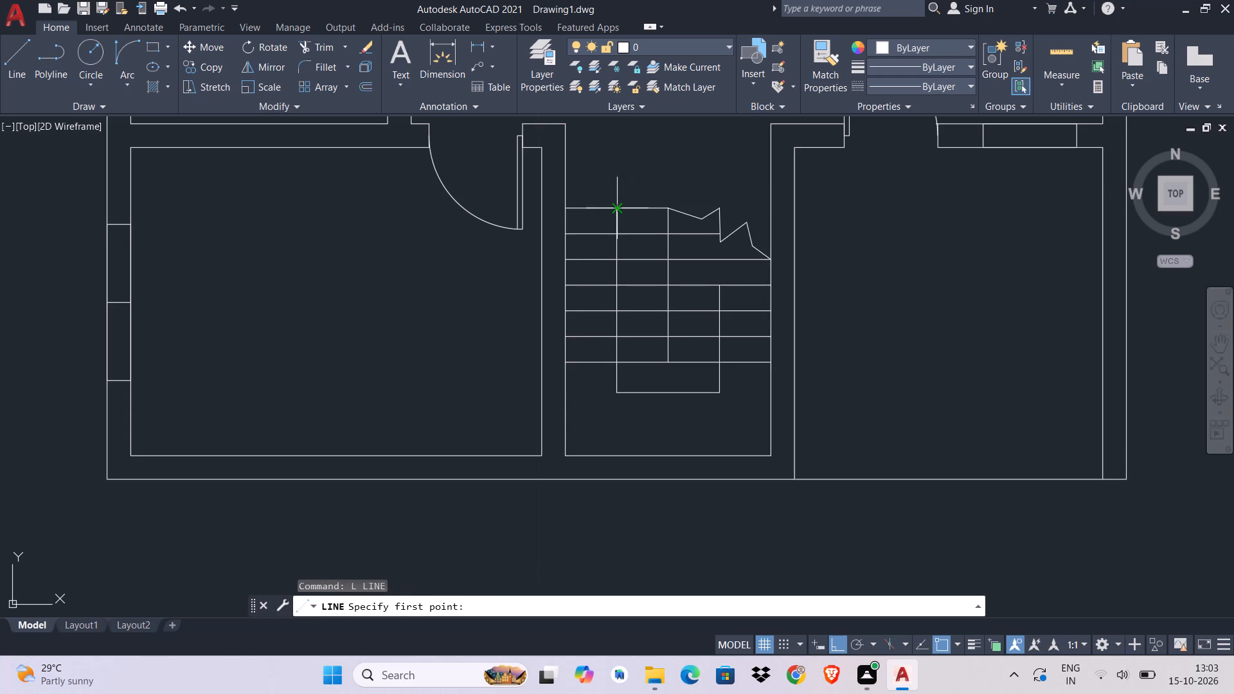
pyautogui.click(615, 207)
pyautogui.click(618, 184)
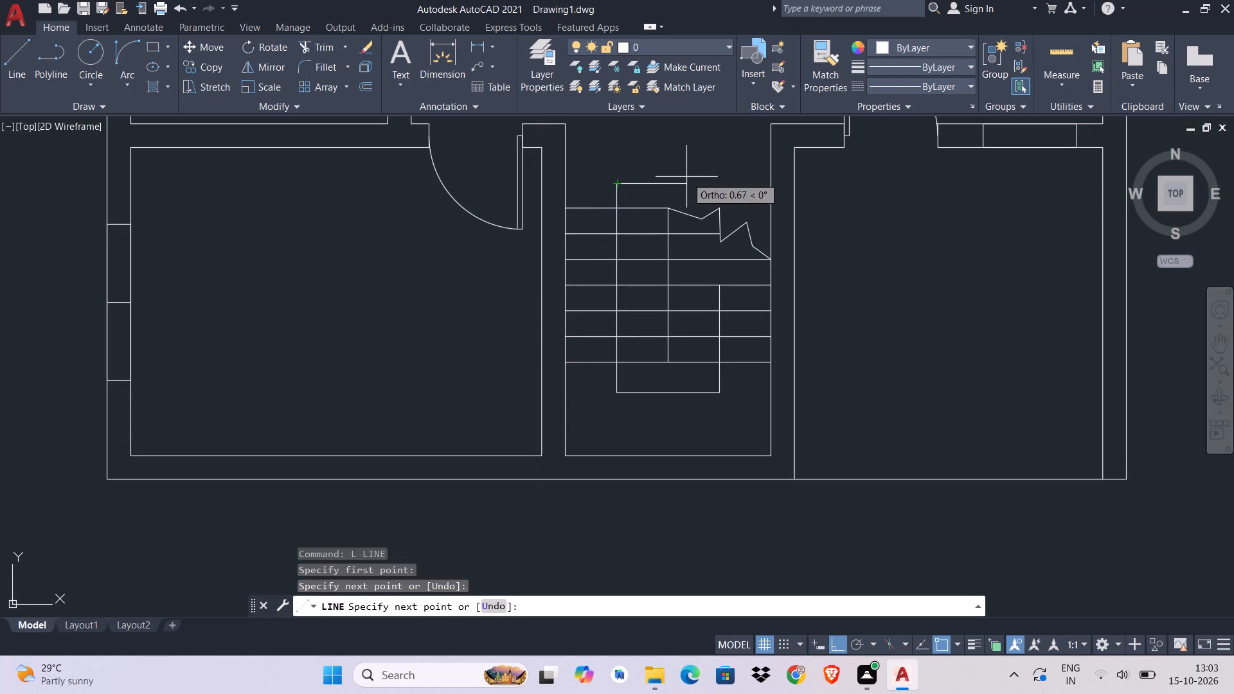
pyautogui.click(655, 175)
pyautogui.press('Escape')
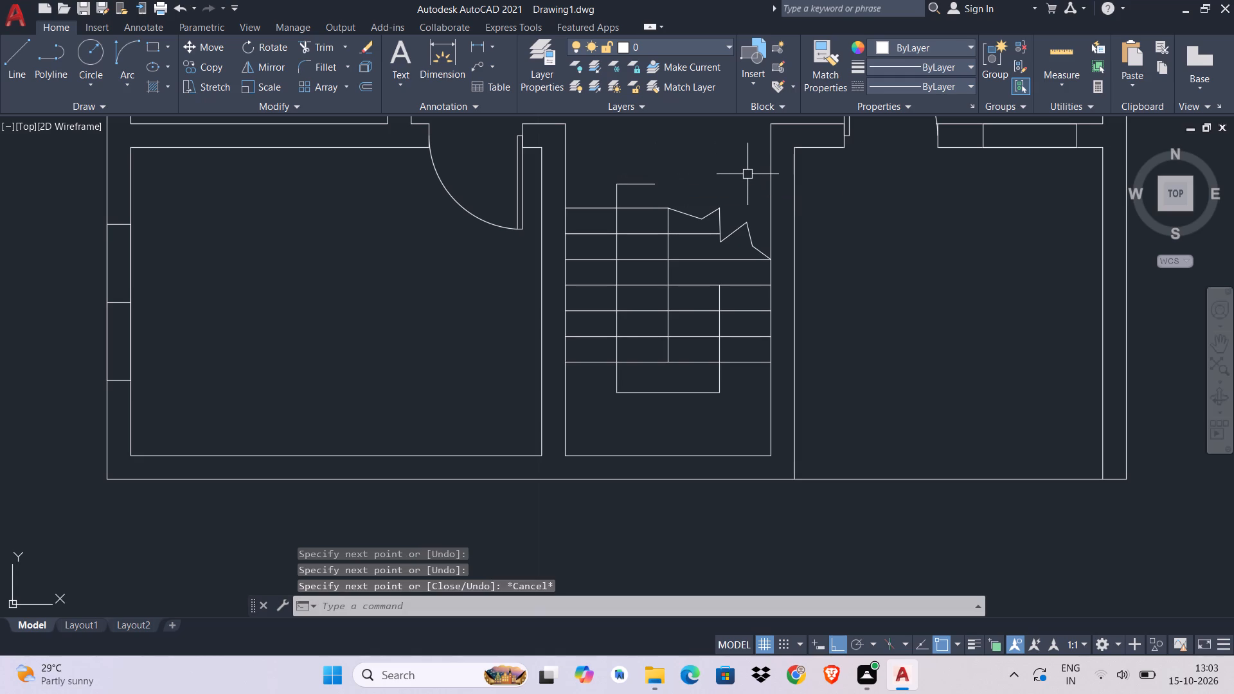
# Draw a small upright rectangle with its lower west corner on the top end of the east direction line.
pyautogui.moveTo(745, 179); pyautogui.dragTo(766, 154, button='middle')
pyautogui.scroll(3, 750, 269)
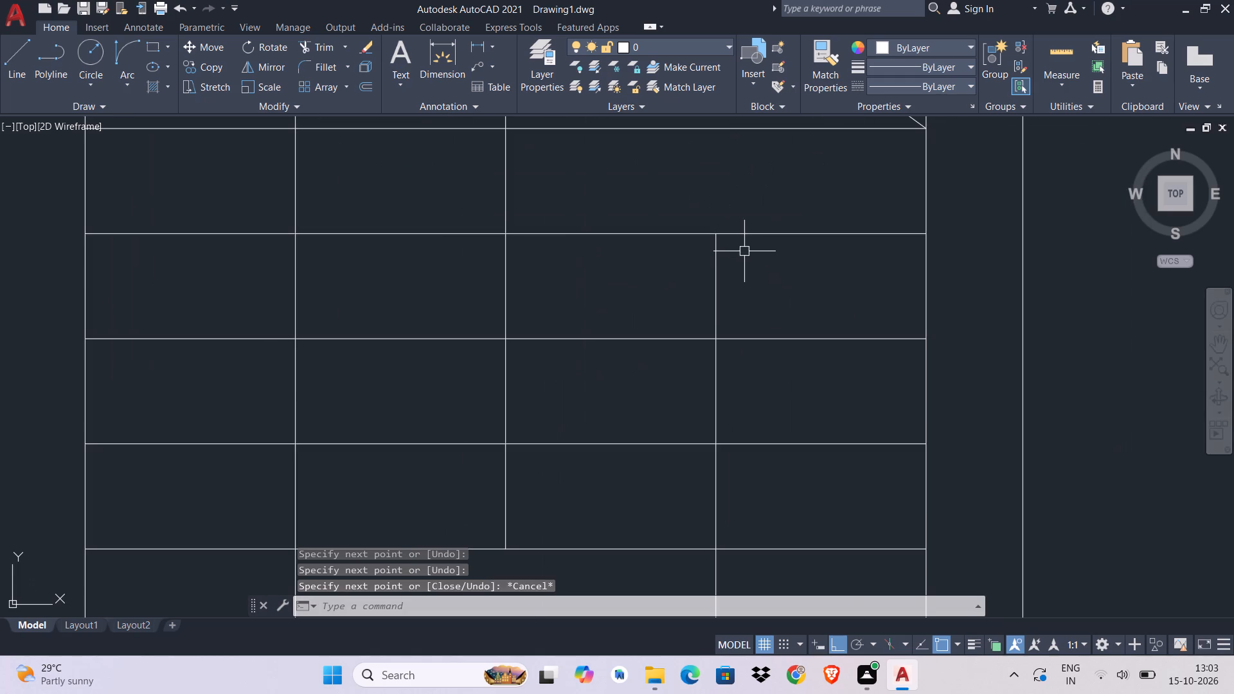
pyautogui.write('rec')
pyautogui.press('space')
pyautogui.click(716, 231)
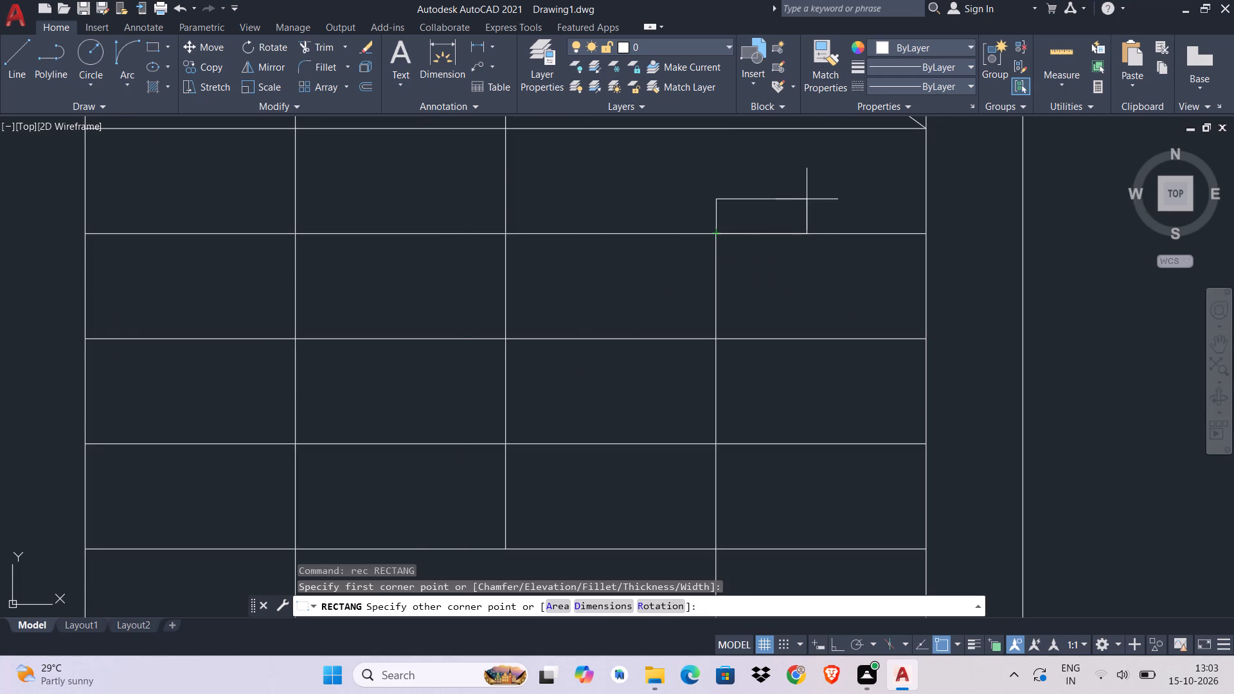
pyautogui.click(771, 159)
# Draw two sloping lines inside the small rectangle, from its lower corners to the midpoint of its top edge.
pyautogui.write('l')
pyautogui.press('space')
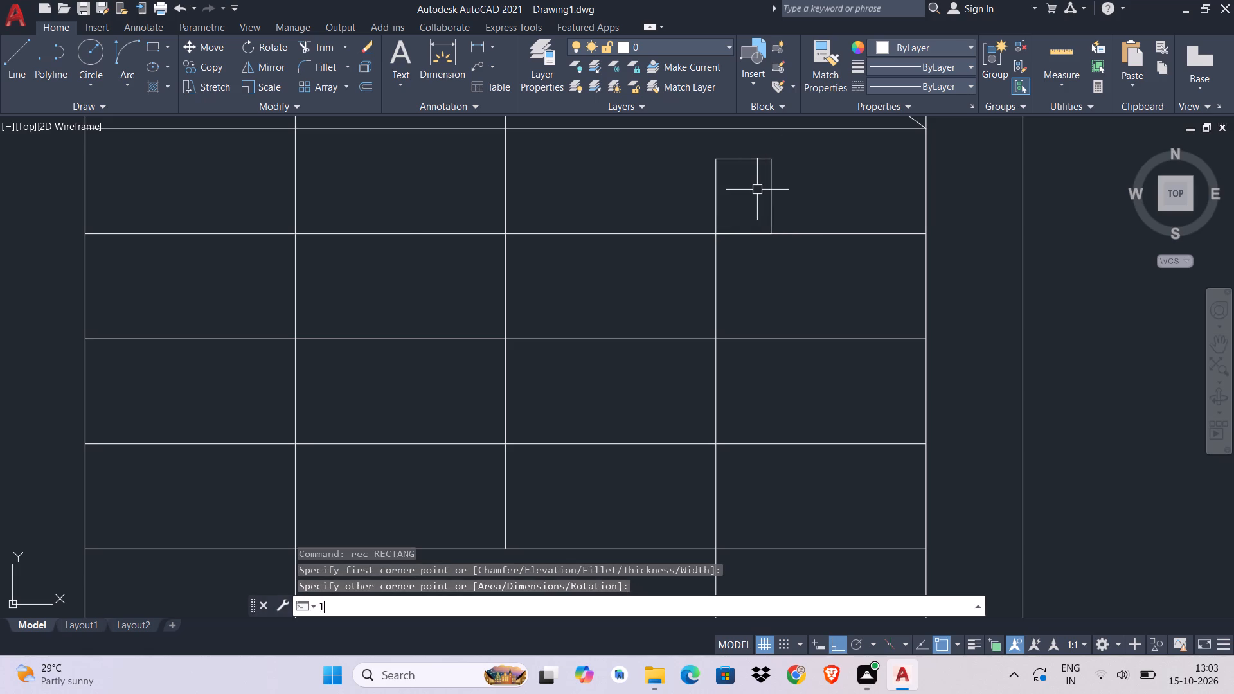
pyautogui.click(717, 227)
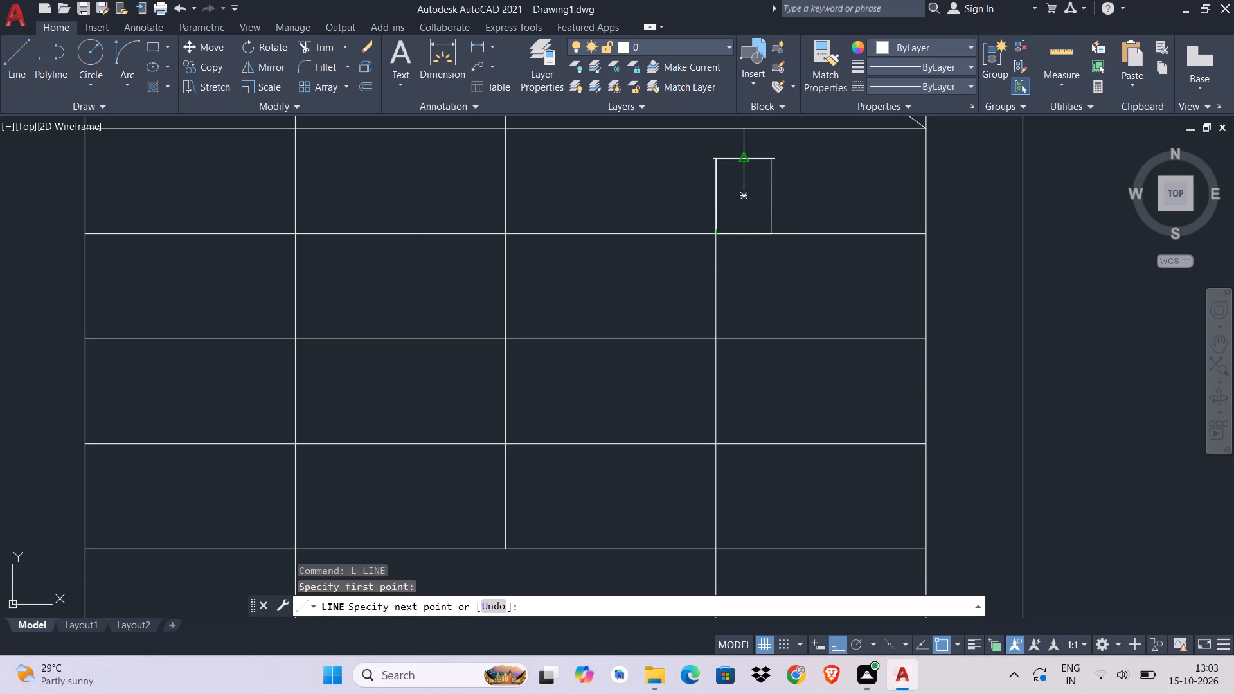
pyautogui.click(742, 161)
pyautogui.click(772, 235)
pyautogui.press('Escape')
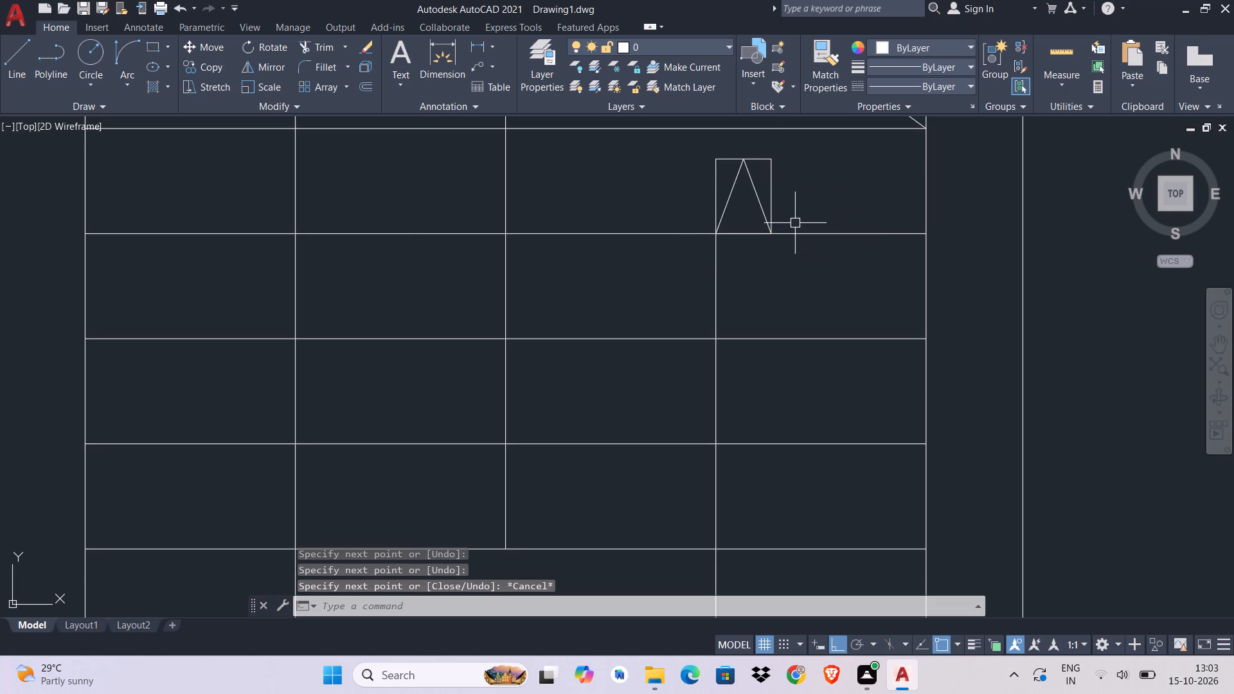
# Trim away the small rectangle's top edge and both sides, keeping the two sloping lines and the base.
pyautogui.press('t')
pyautogui.press('r')
pyautogui.press('space')
pyautogui.click(761, 157)
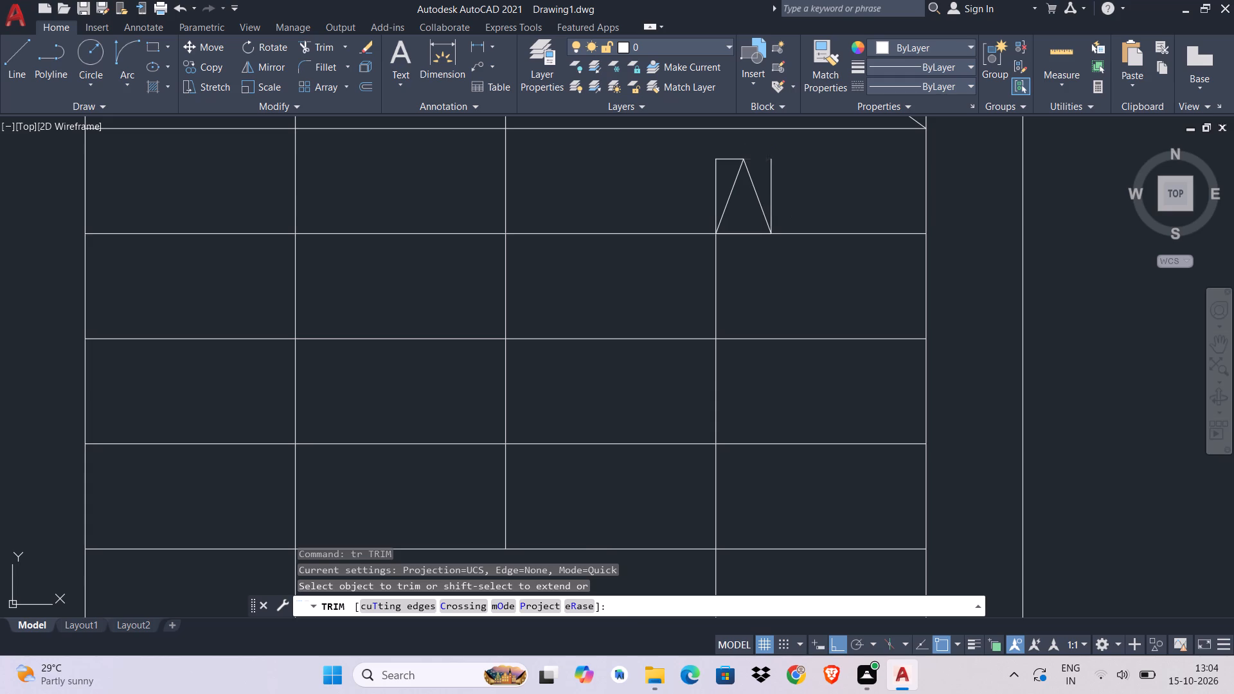
pyautogui.click(766, 167)
pyautogui.click(778, 186)
pyautogui.click(722, 166)
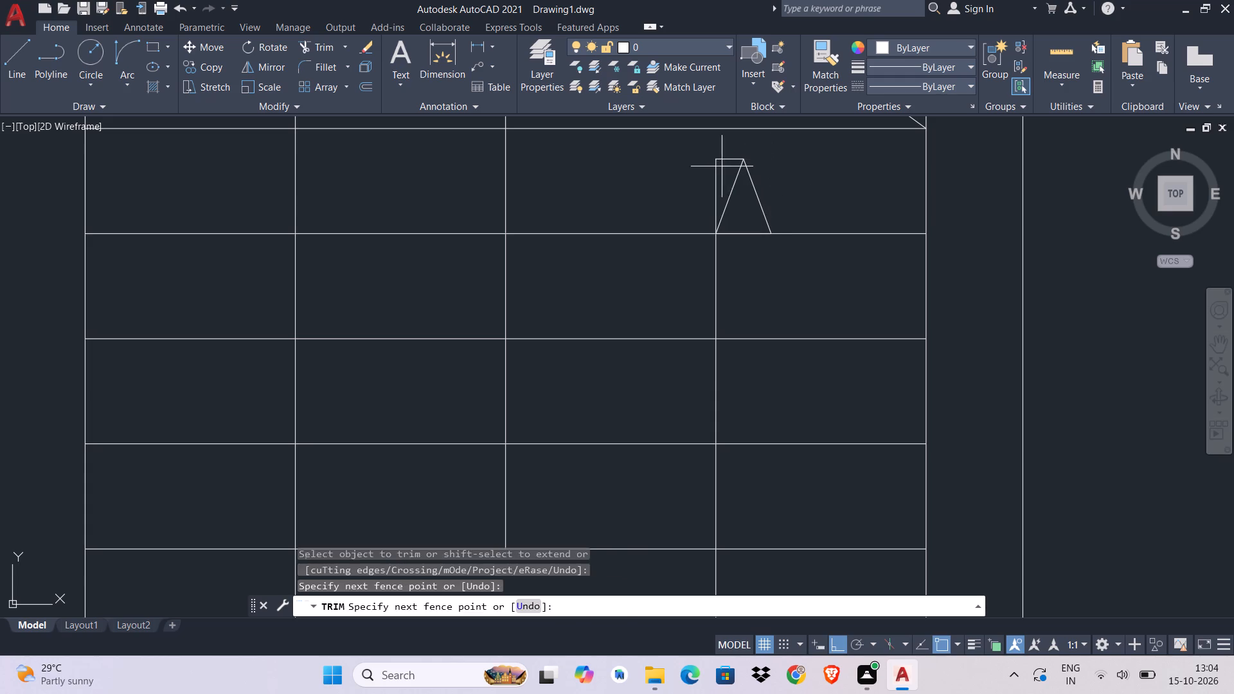
pyautogui.click(721, 157)
pyautogui.click(714, 172)
pyautogui.moveTo(787, 178); pyautogui.dragTo(792, 159, button='middle')
pyautogui.press('Escape')
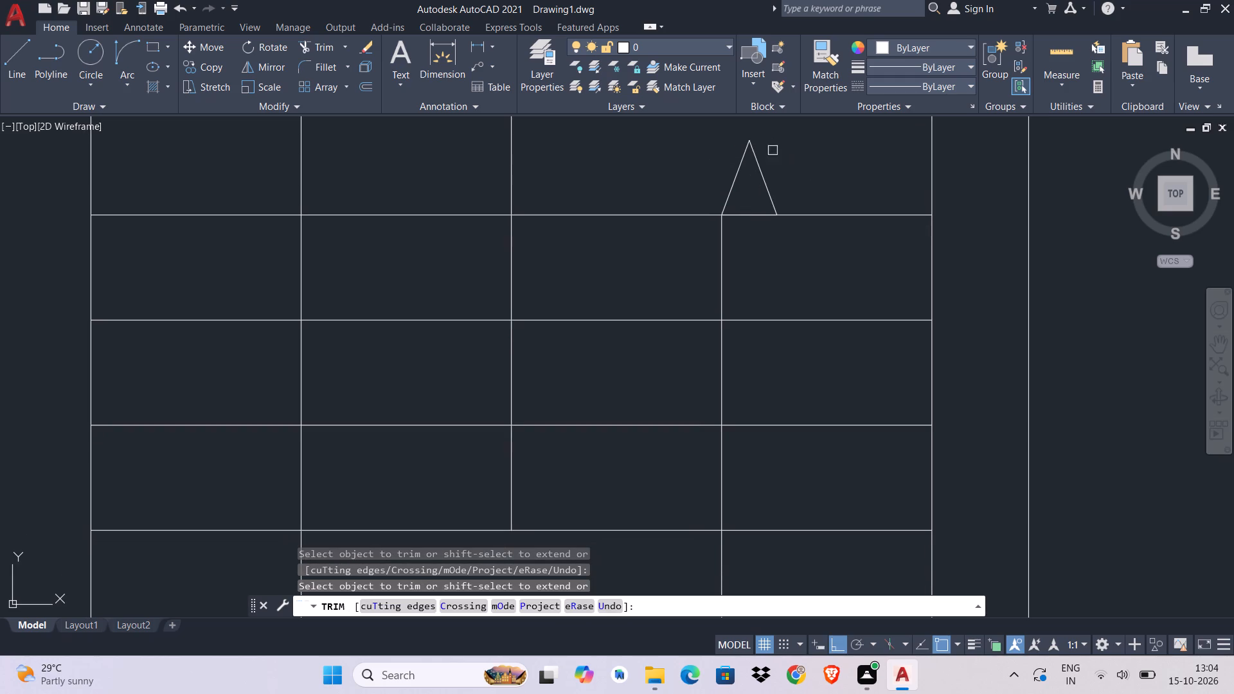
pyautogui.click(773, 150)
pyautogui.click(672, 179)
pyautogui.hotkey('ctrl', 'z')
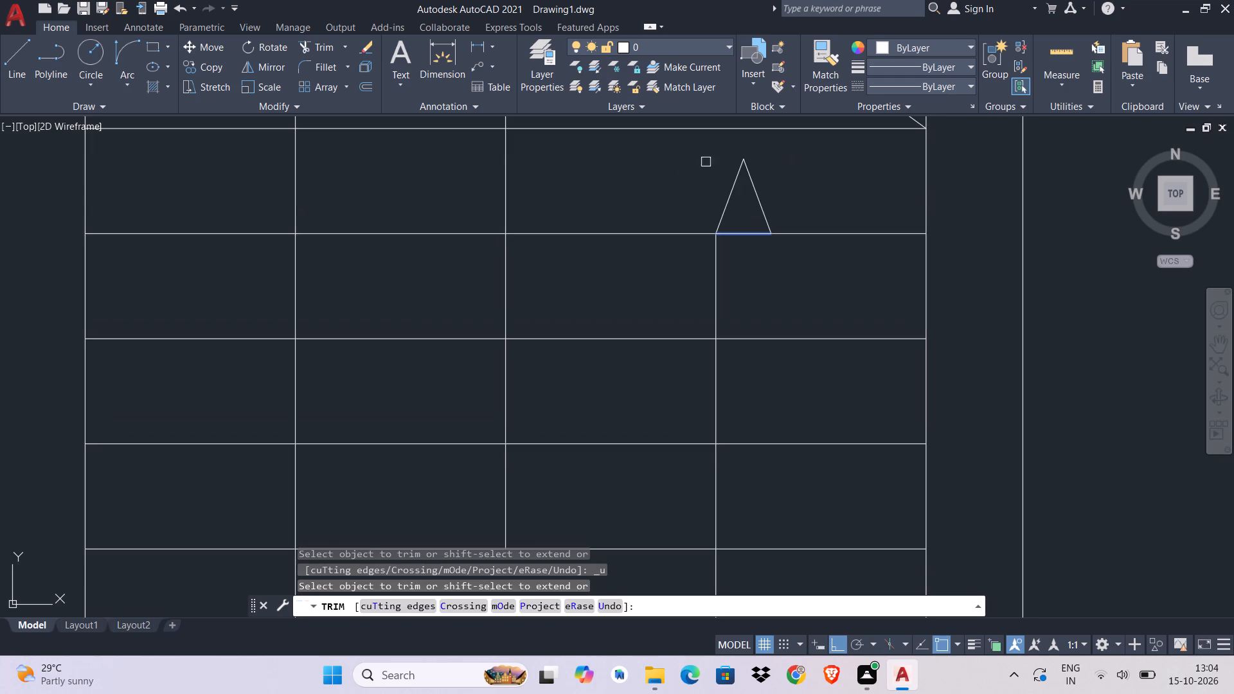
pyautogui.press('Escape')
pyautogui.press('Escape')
# Move the two sloping arrowhead lines west from the base's midpoint to the top end of the east direction line.
pyautogui.click(794, 172)
pyautogui.click(725, 206)
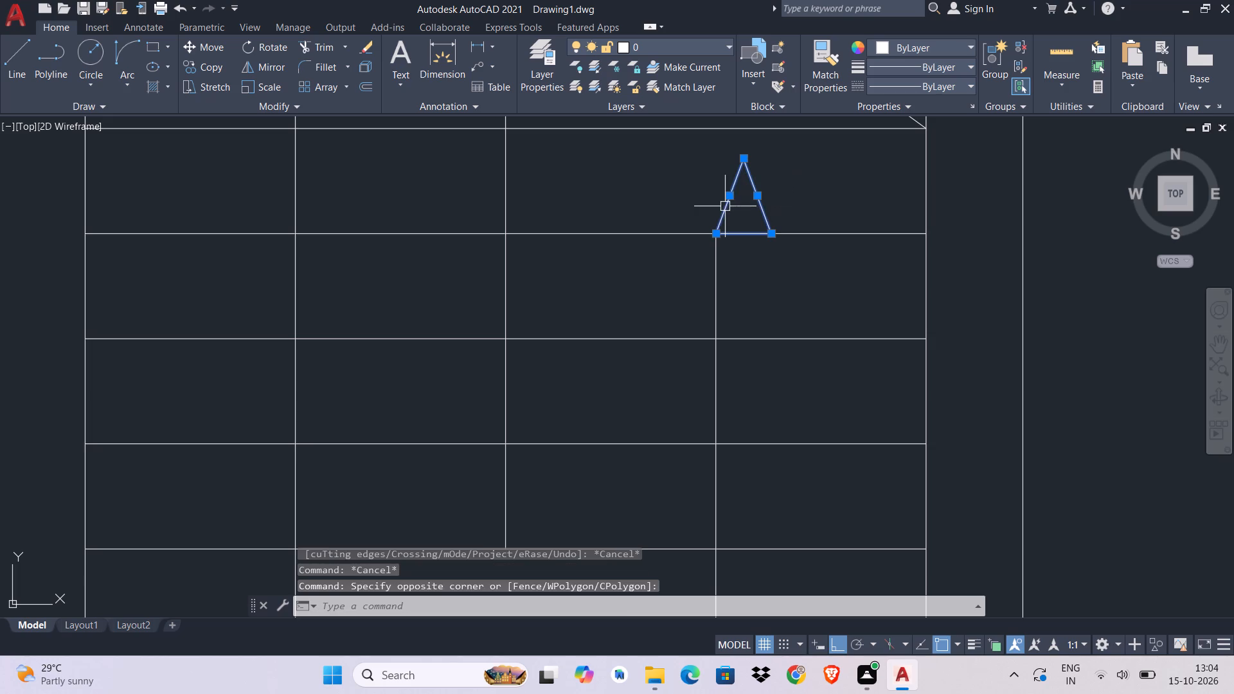
pyautogui.press('m')
pyautogui.press('space')
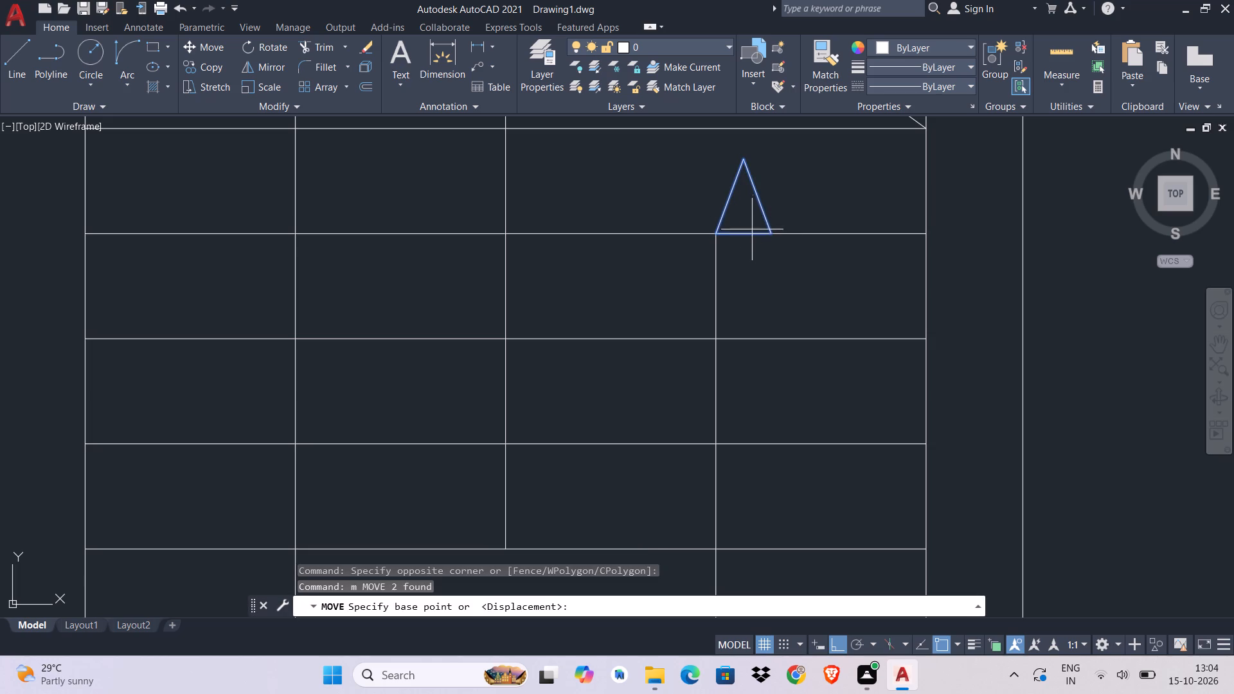
pyautogui.click(746, 234)
pyautogui.click(714, 229)
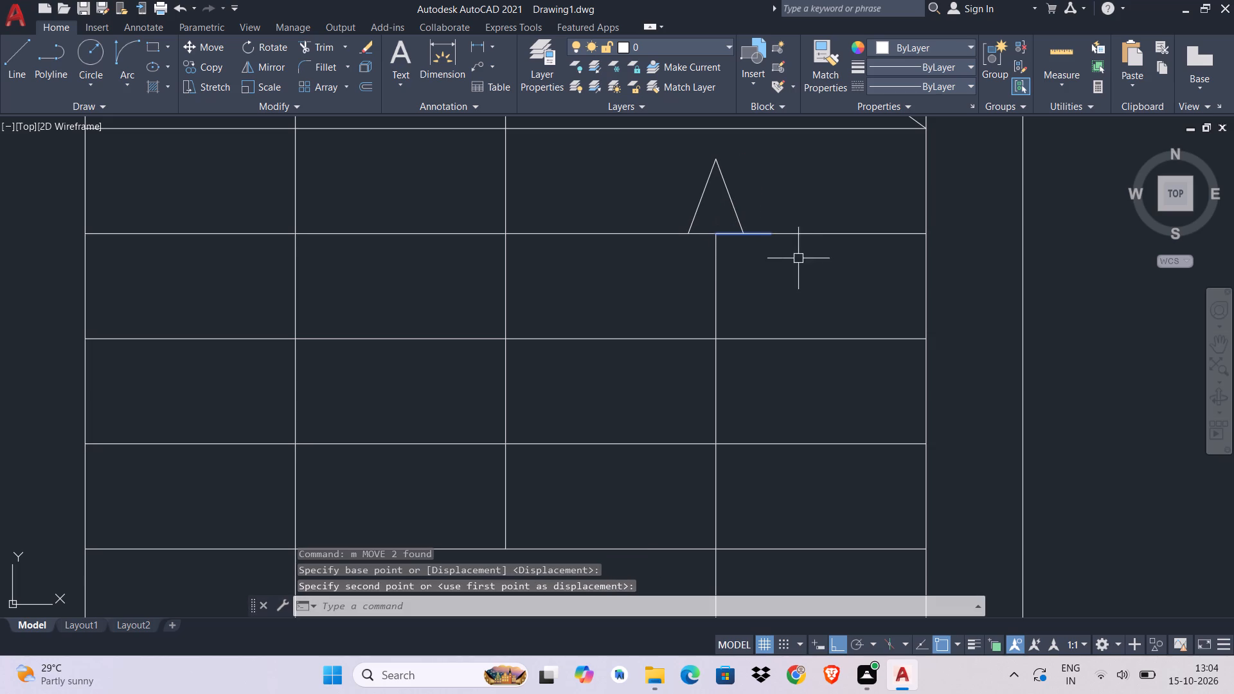
# Delete the leftover base segment of the rectangle beside the arrowhead.
pyautogui.press('Escape')
pyautogui.click(773, 232)
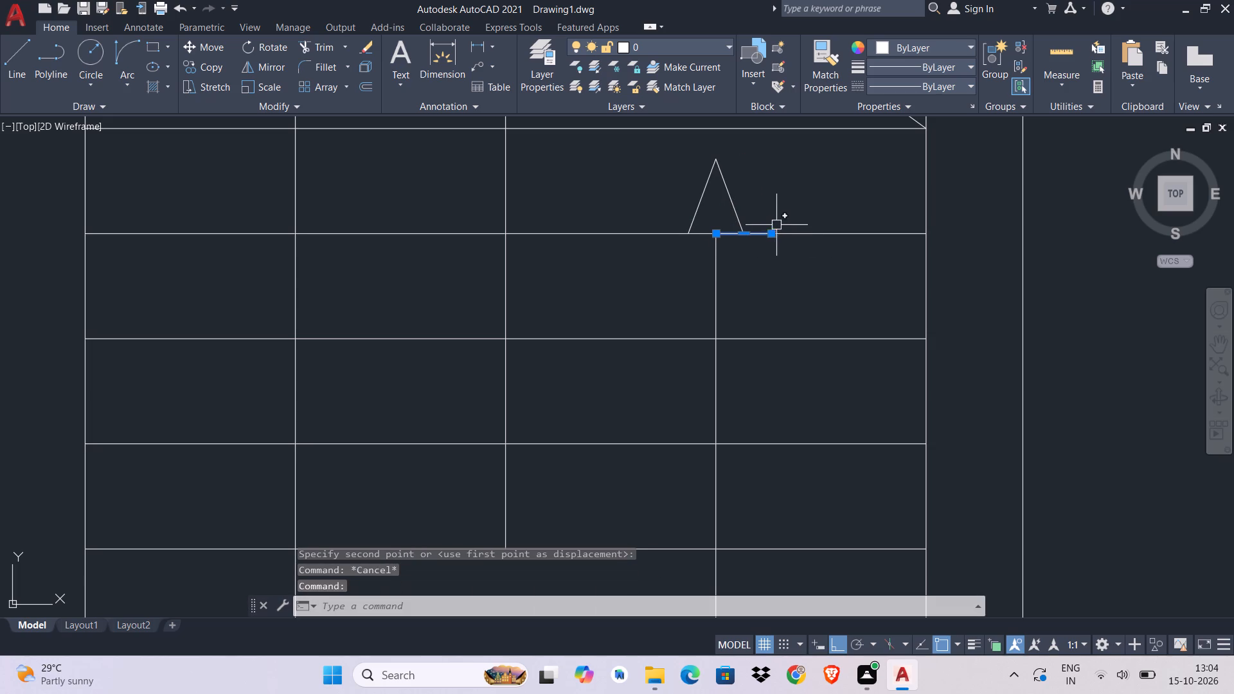
pyautogui.press('Delete')
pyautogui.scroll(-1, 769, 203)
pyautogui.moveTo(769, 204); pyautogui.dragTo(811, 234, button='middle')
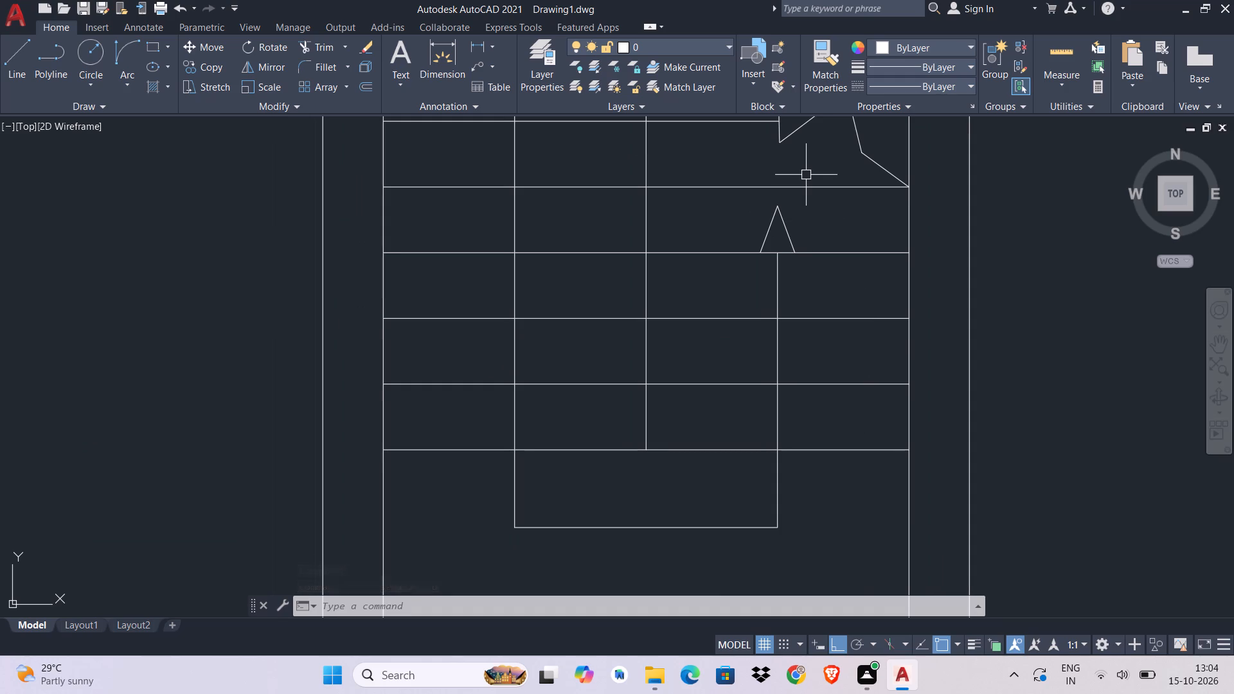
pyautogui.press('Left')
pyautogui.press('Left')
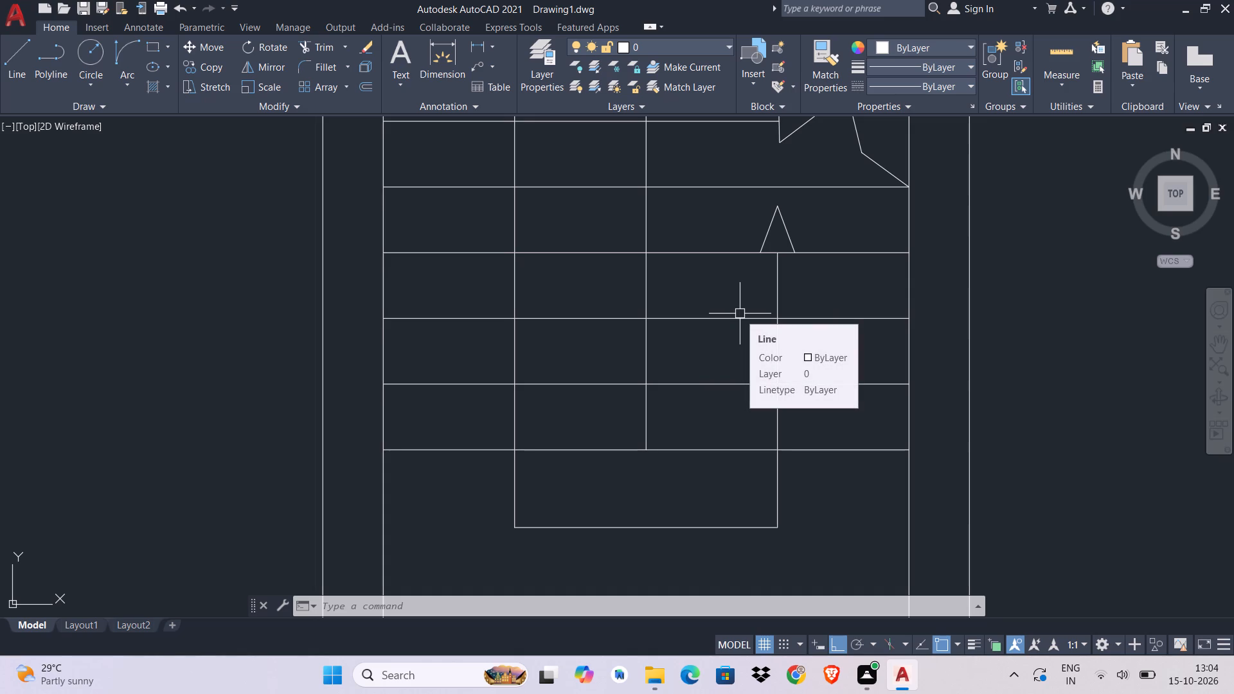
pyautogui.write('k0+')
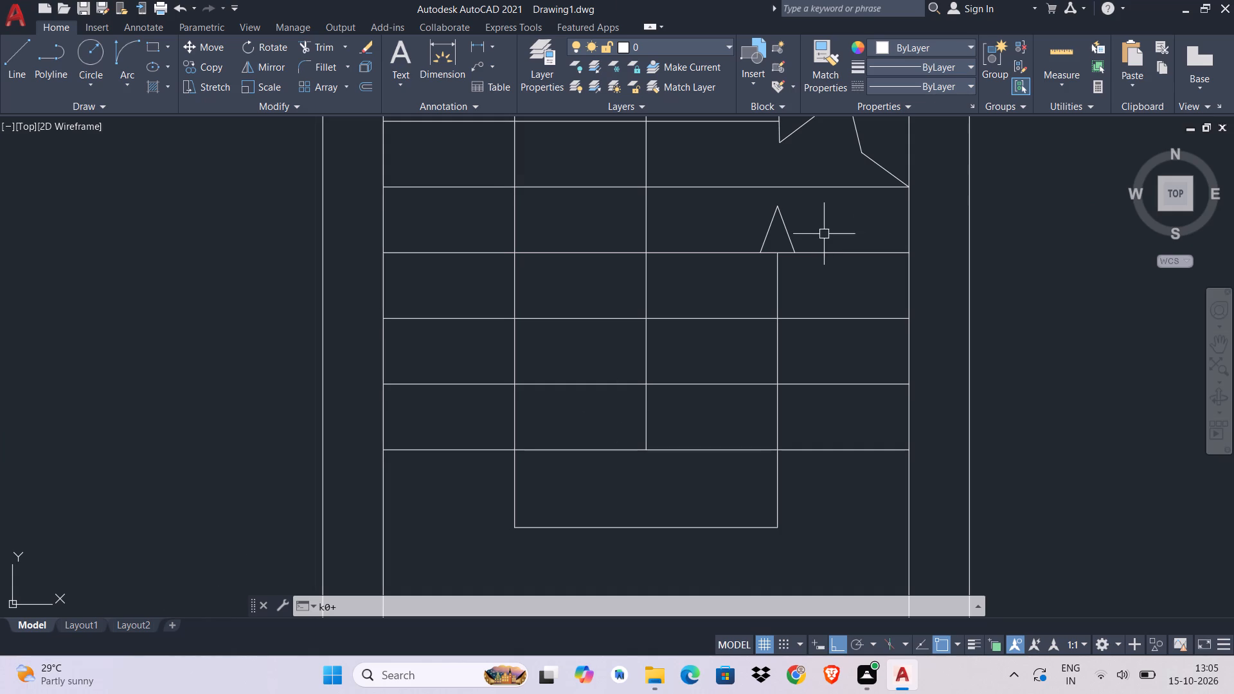
# Mirror the two arrowhead lines about a horizontal line through their tip, keeping the originals.
pyautogui.scroll(4, 816, 202)
pyautogui.moveTo(798, 213); pyautogui.dragTo(766, 235)
pyautogui.click(187, 474)
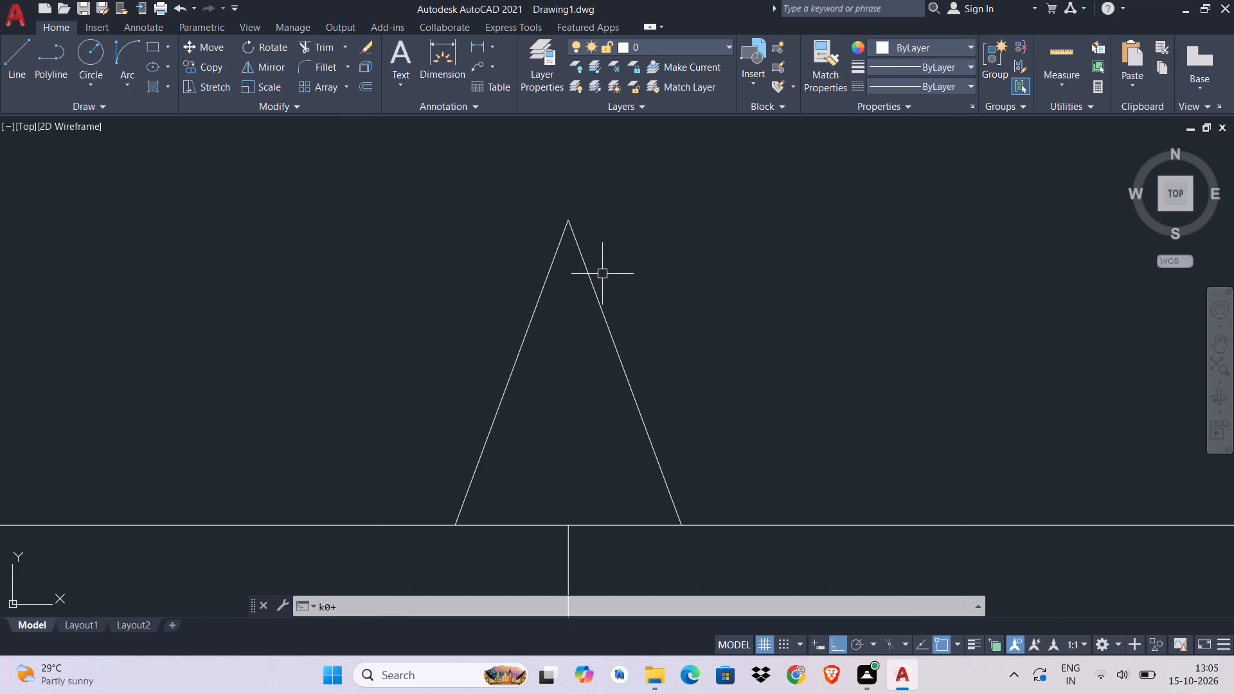
pyautogui.press('Escape')
pyautogui.press('Escape')
pyautogui.press('Escape')
pyautogui.click(665, 237)
pyautogui.click(380, 414)
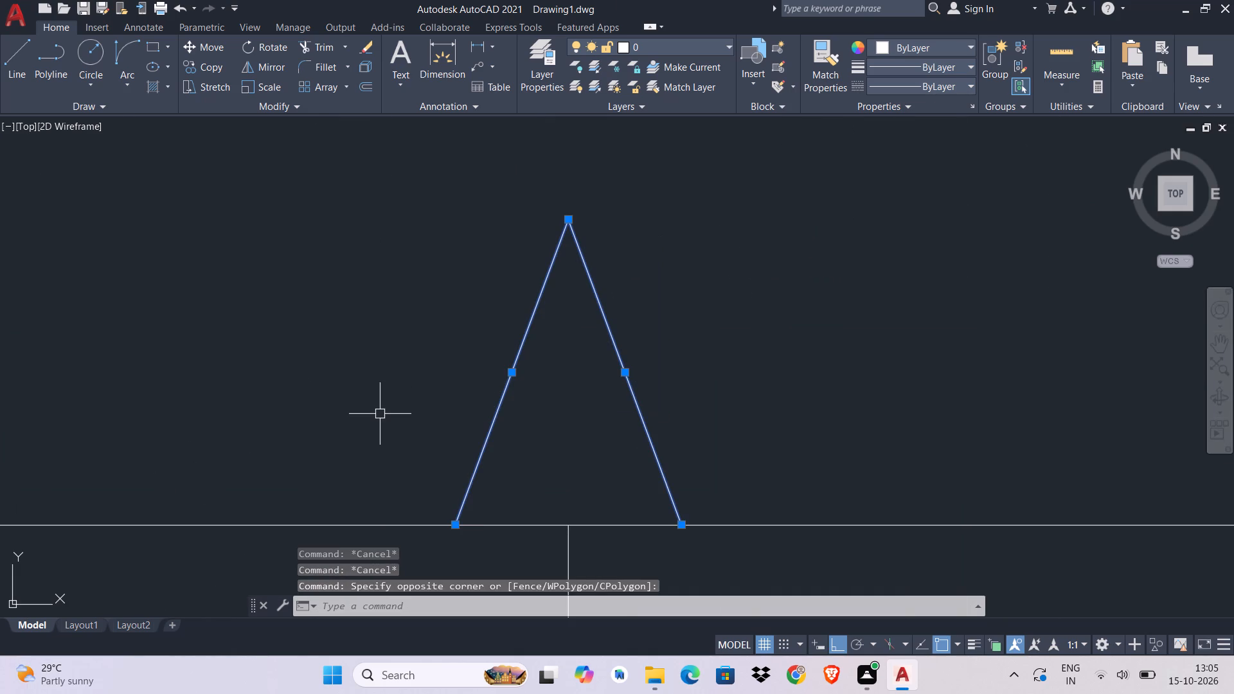
pyautogui.write('mi')
pyautogui.press('space')
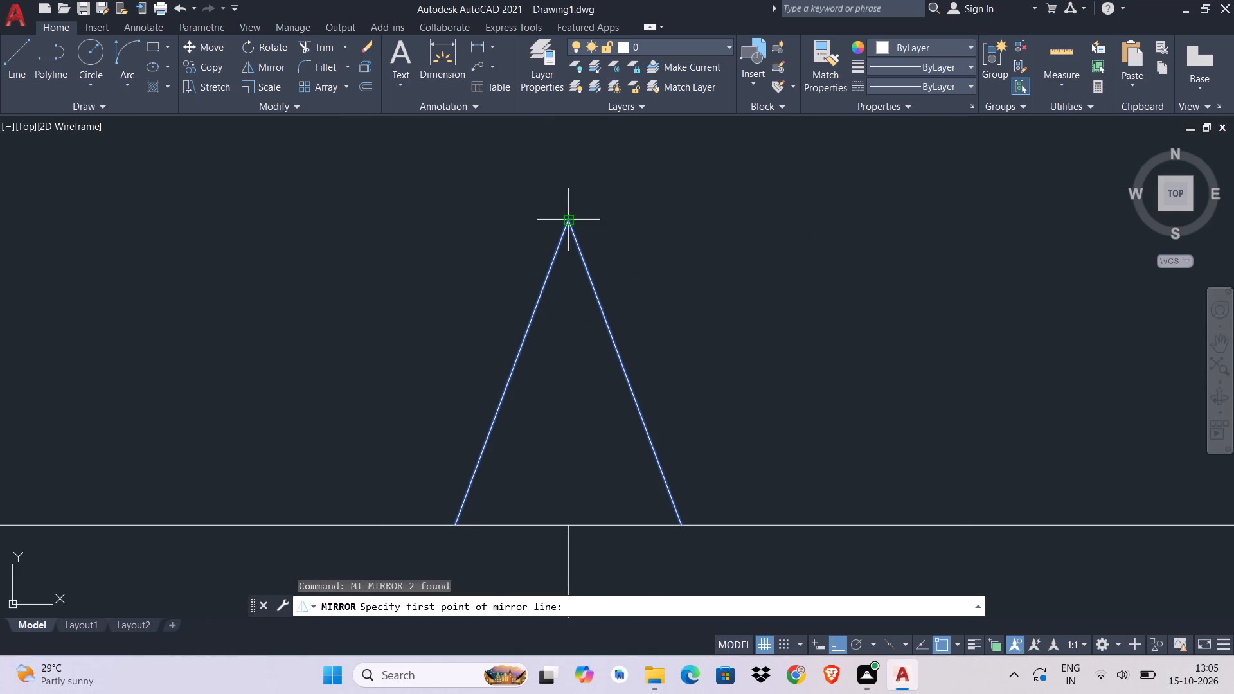
pyautogui.click(569, 222)
pyautogui.click(746, 222)
pyautogui.moveTo(676, 251); pyautogui.dragTo(735, 567, button='middle')
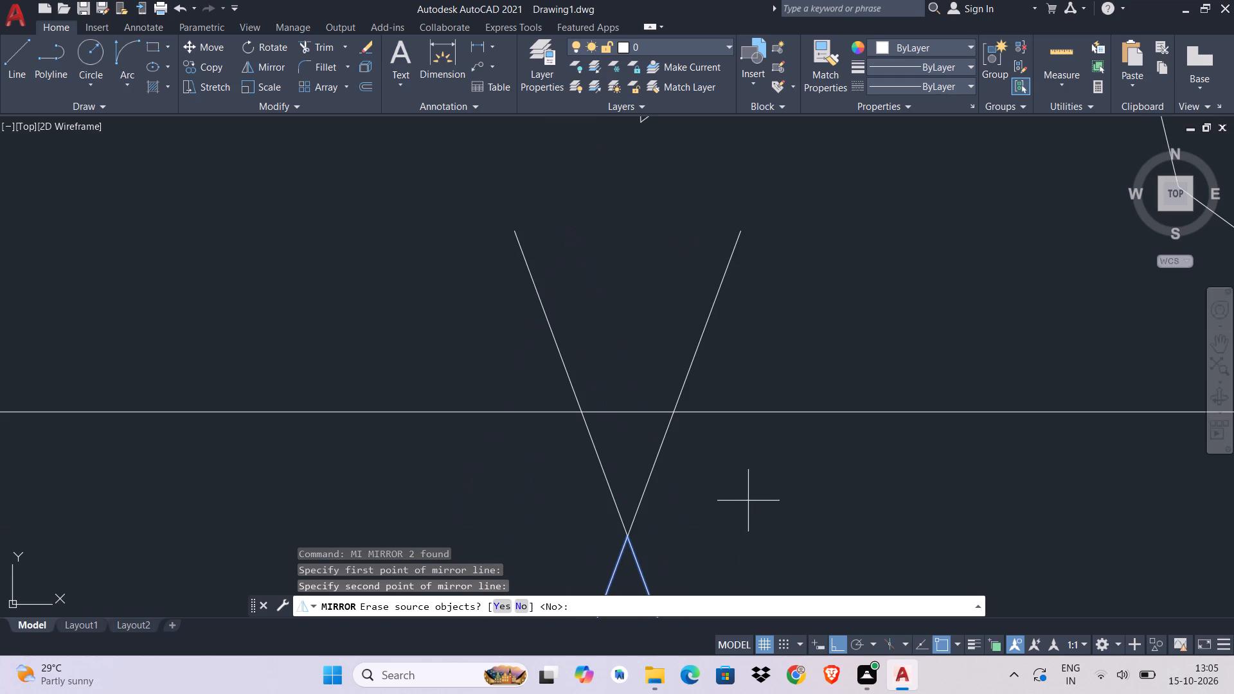
pyautogui.click(748, 501)
pyautogui.press('Return')
pyautogui.press('Return')
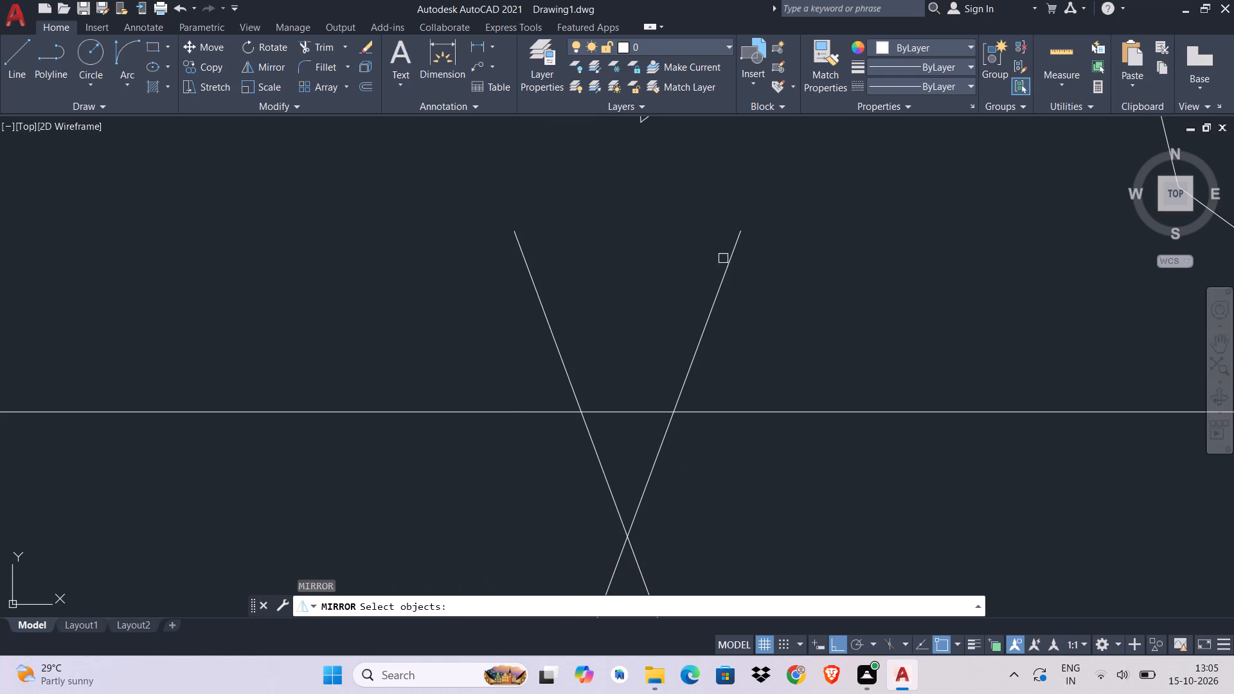
pyautogui.press('Escape')
# Move the mirrored arrowhead by its tip onto the west direction line, where it crosses the second-lowest tread line.
pyautogui.click(785, 265)
pyautogui.click(435, 314)
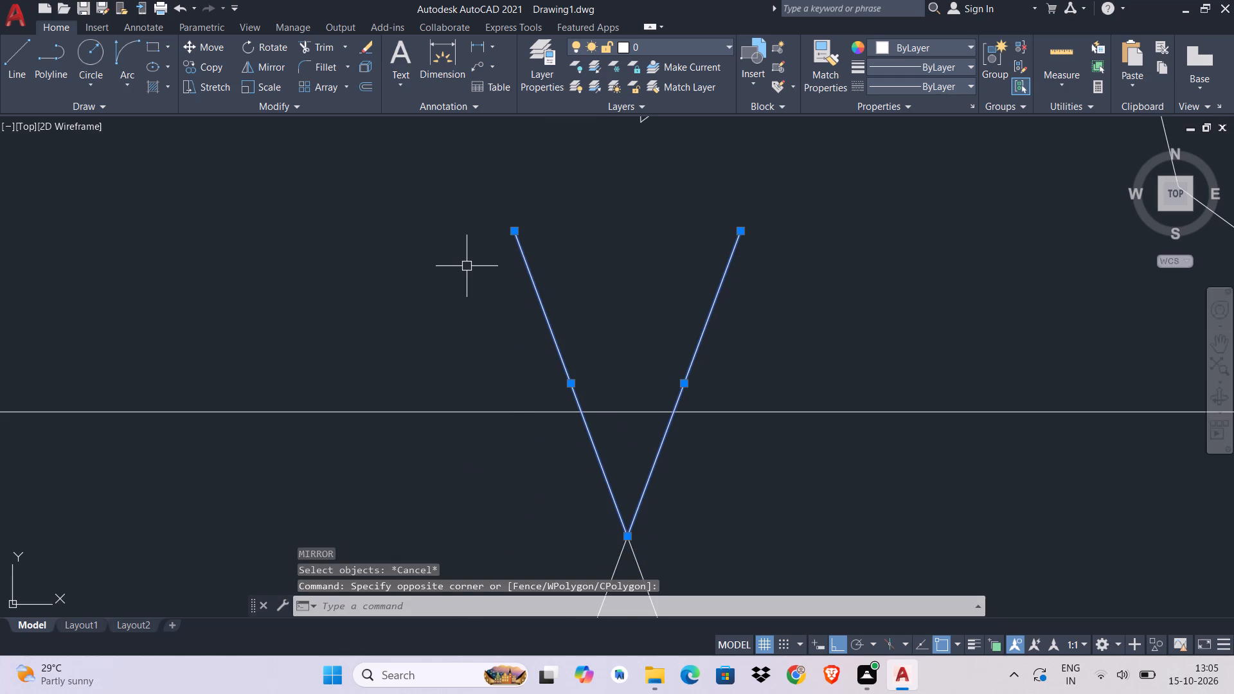
pyautogui.write('m')
pyautogui.press('space')
pyautogui.click(624, 536)
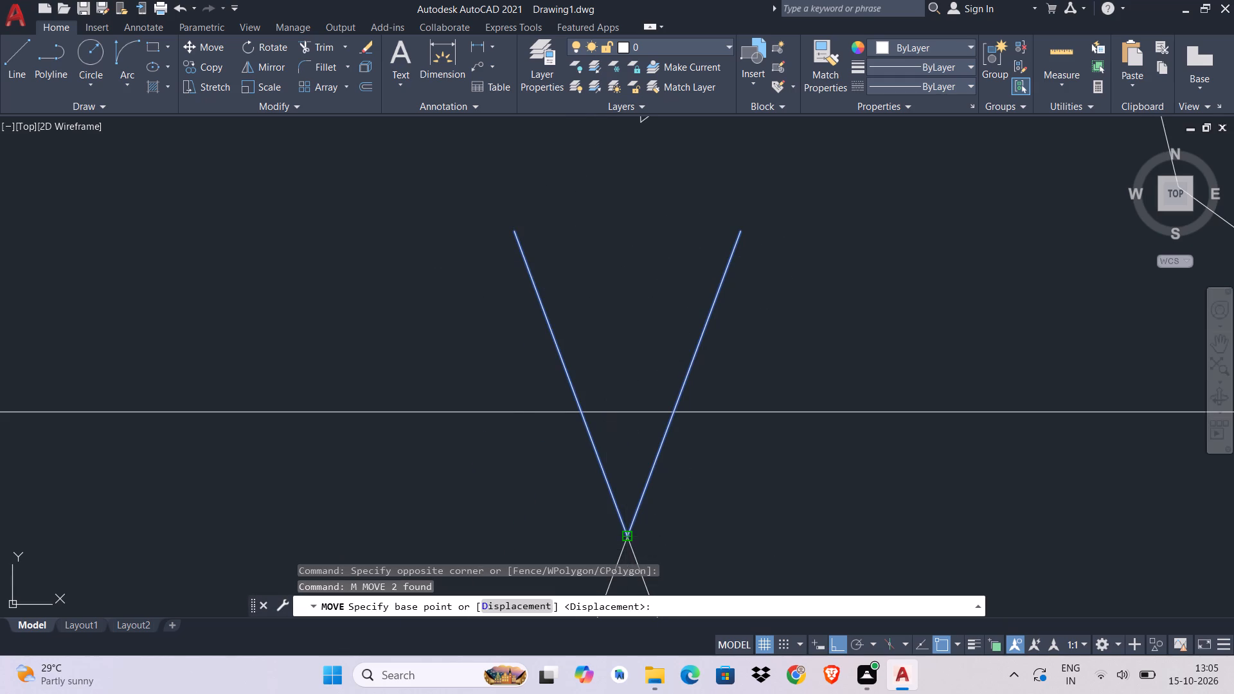
pyautogui.scroll(-3, 624, 530)
pyautogui.moveTo(628, 513); pyautogui.dragTo(715, 256, button='middle')
pyautogui.scroll(-5, 724, 236)
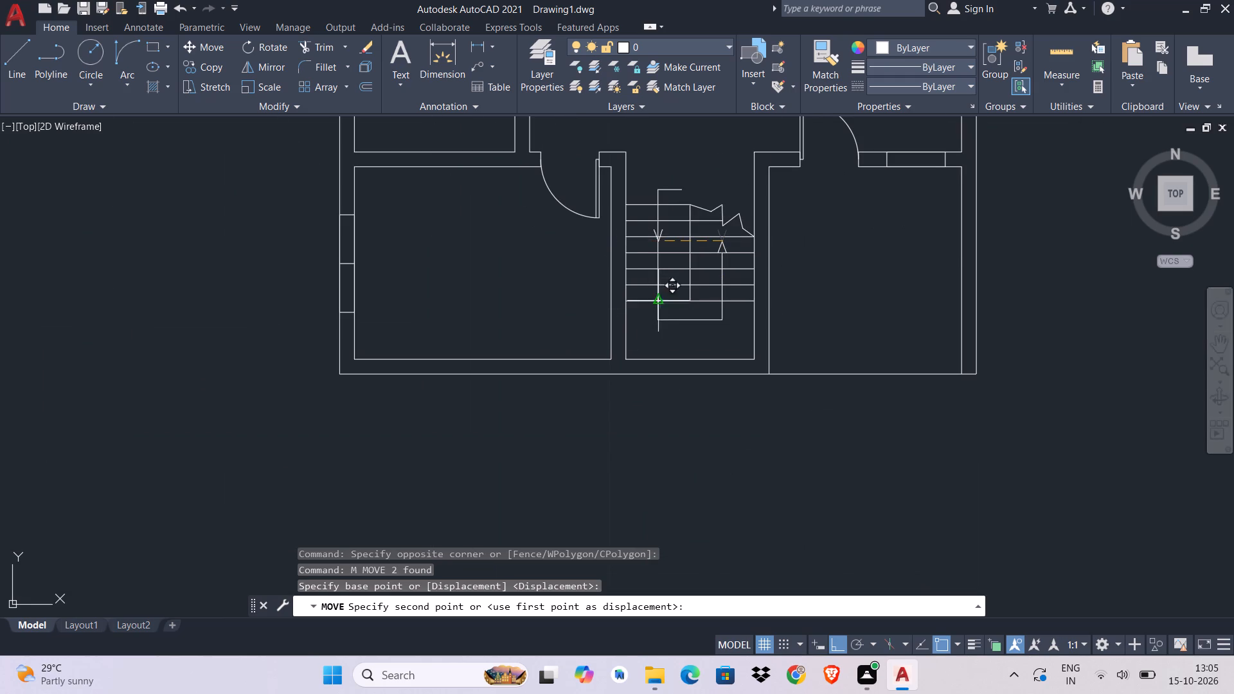
pyautogui.scroll(1, 664, 294)
pyautogui.scroll(3, 649, 199)
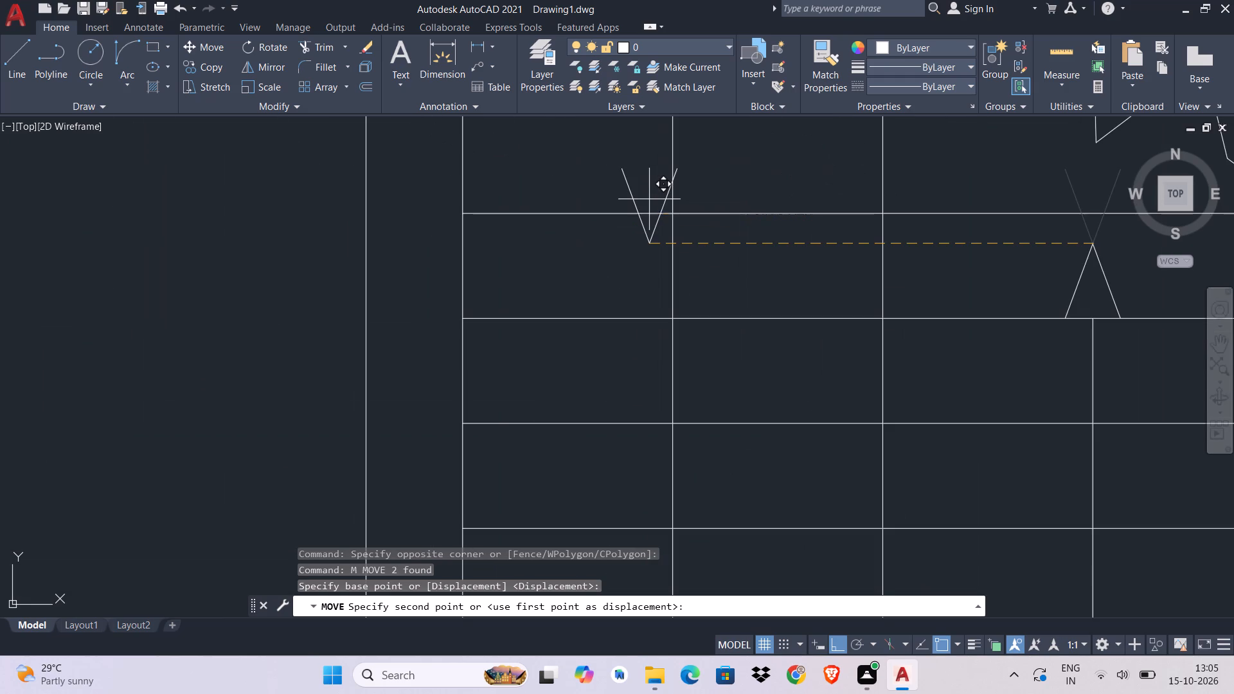
pyautogui.hotkey('ctrl', 'l')
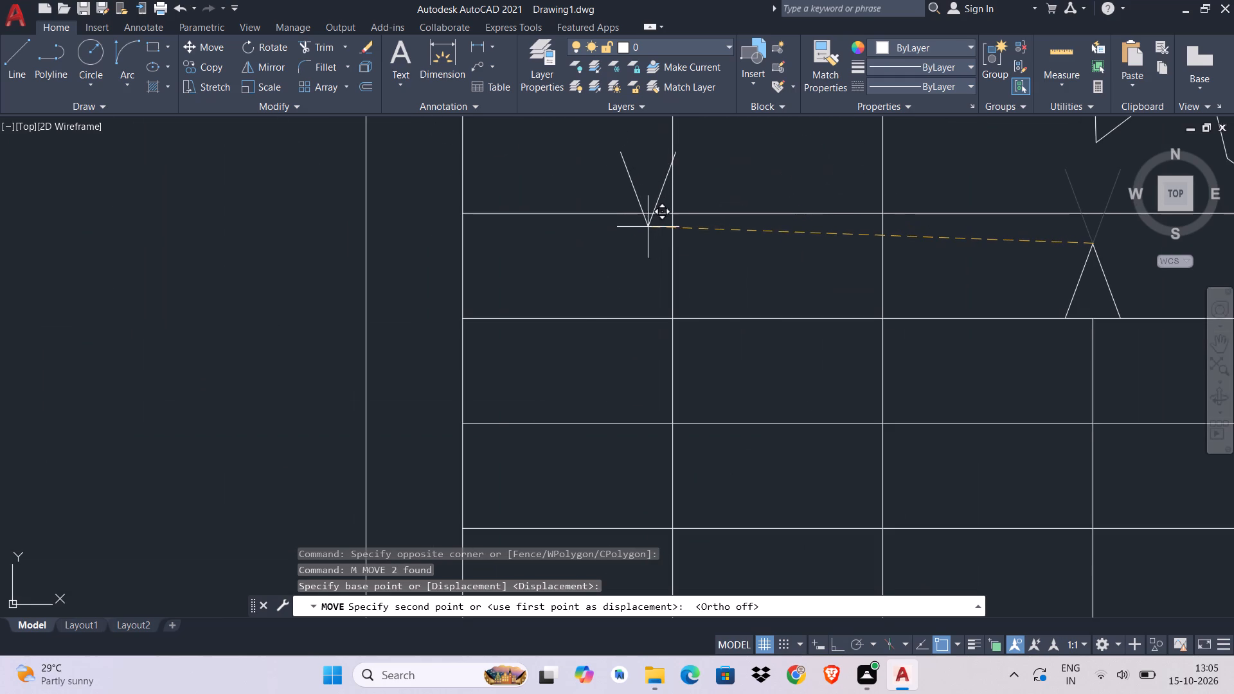
pyautogui.moveTo(654, 424); pyautogui.dragTo(639, 133, button='middle')
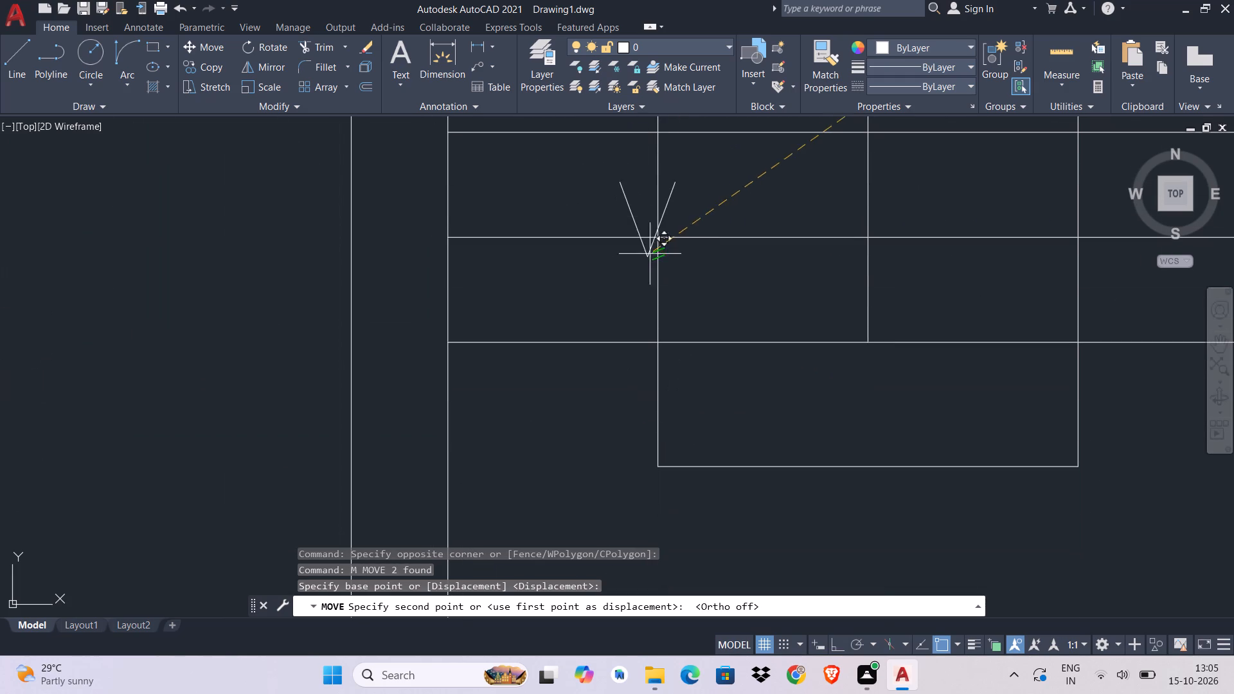
pyautogui.click(656, 244)
# Move the downward arrowhead straight north along the west direction line so its open ends sit just below the next tread line.
pyautogui.moveTo(657, 121); pyautogui.dragTo(663, 176, button='middle')
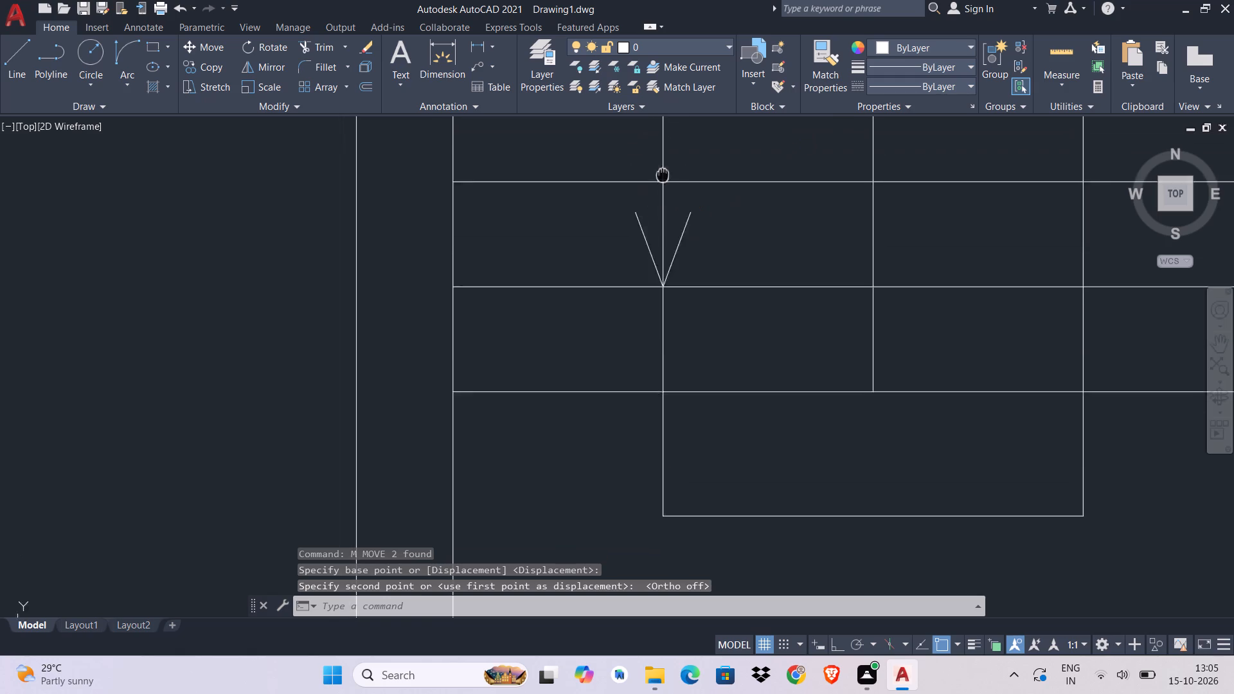
pyautogui.moveTo(663, 176); pyautogui.dragTo(663, 204, button='middle')
pyautogui.scroll(-1, 662, 268)
pyautogui.scroll(2, 662, 268)
pyautogui.scroll(-1, 675, 271)
pyautogui.scroll(1, 675, 271)
pyautogui.press('Escape')
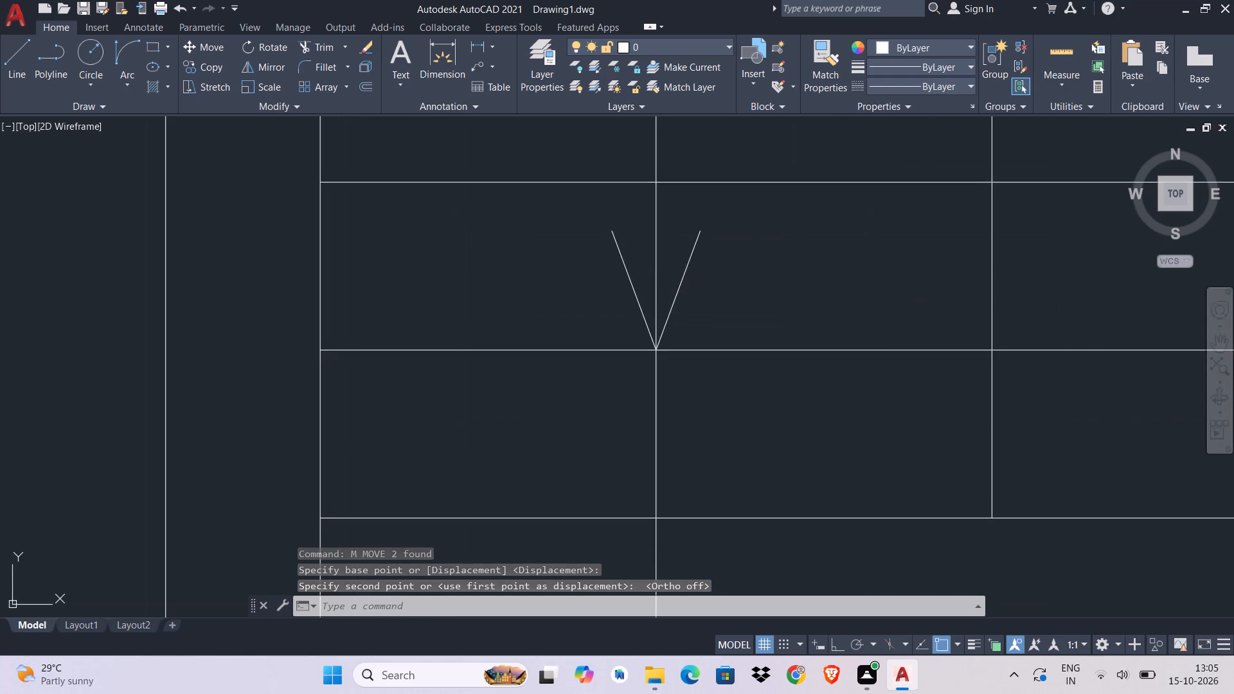
pyautogui.click(720, 263)
pyautogui.click(663, 304)
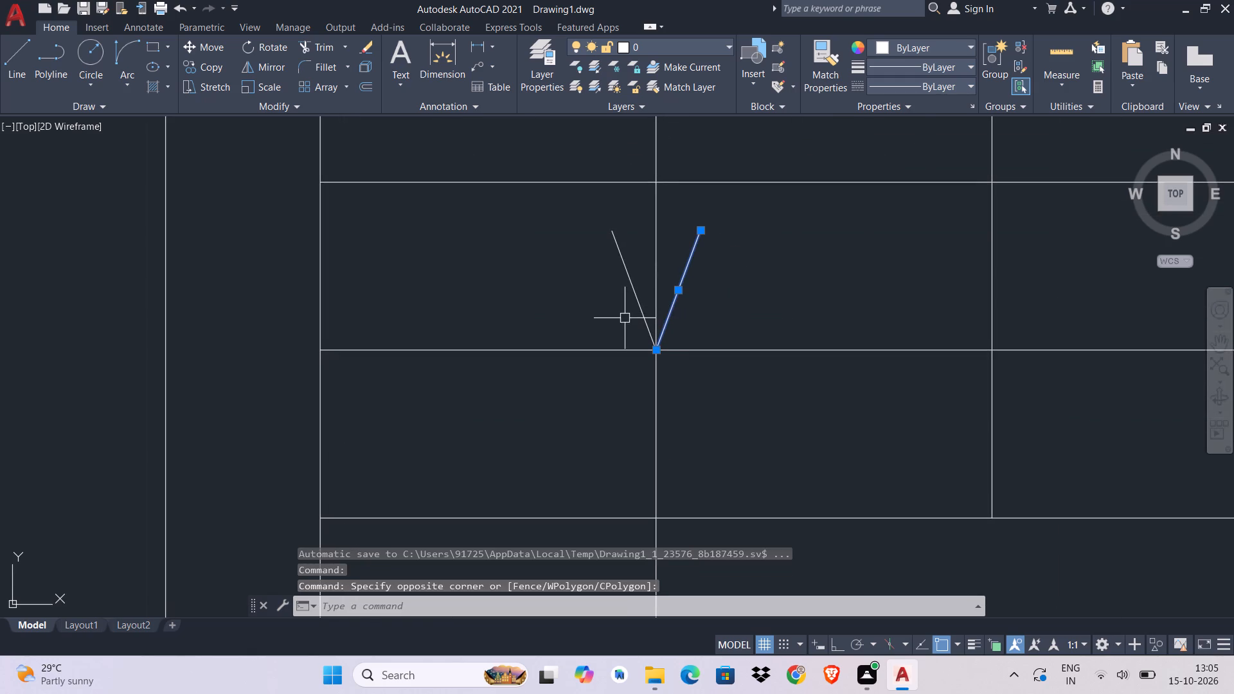
pyautogui.click(638, 301)
pyautogui.press('m')
pyautogui.press('space')
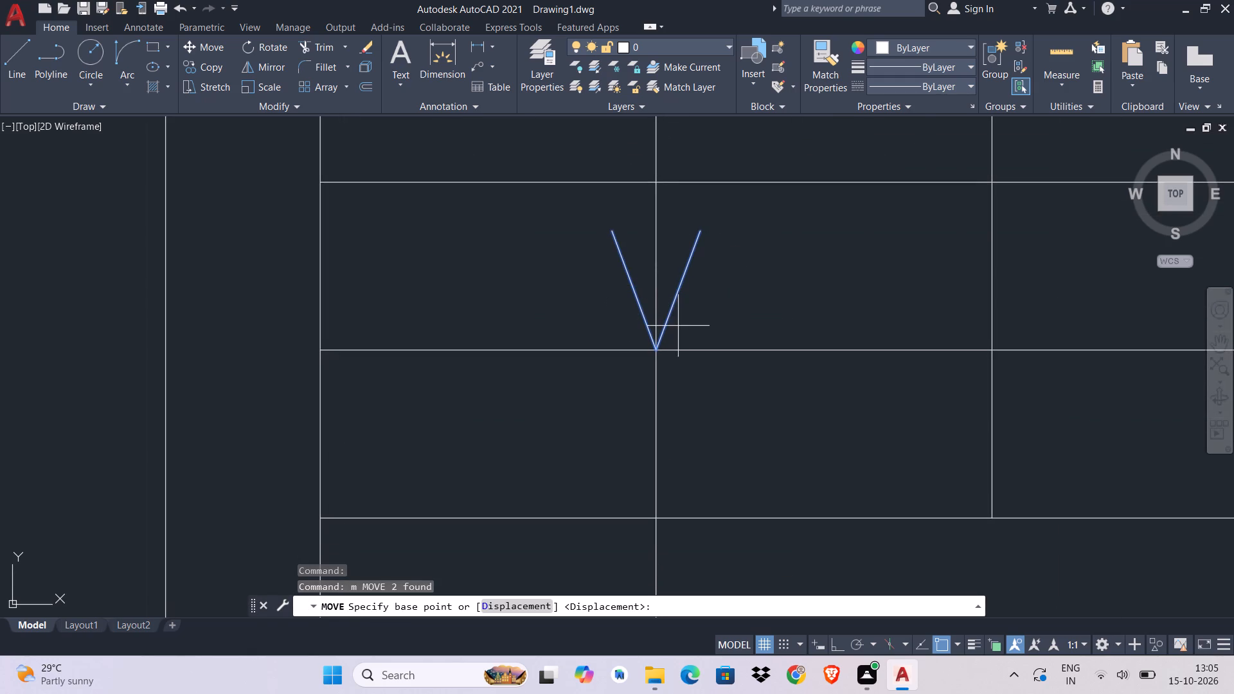
pyautogui.click(656, 350)
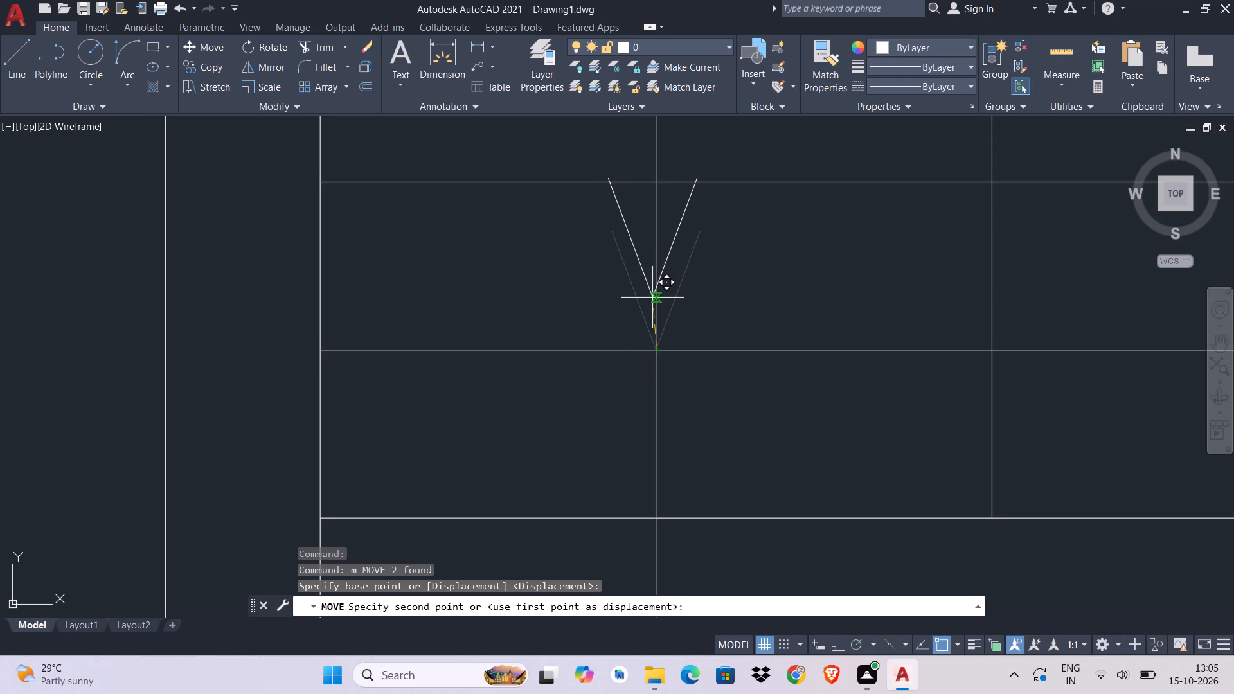
pyautogui.hotkey('ctrl', 'l')
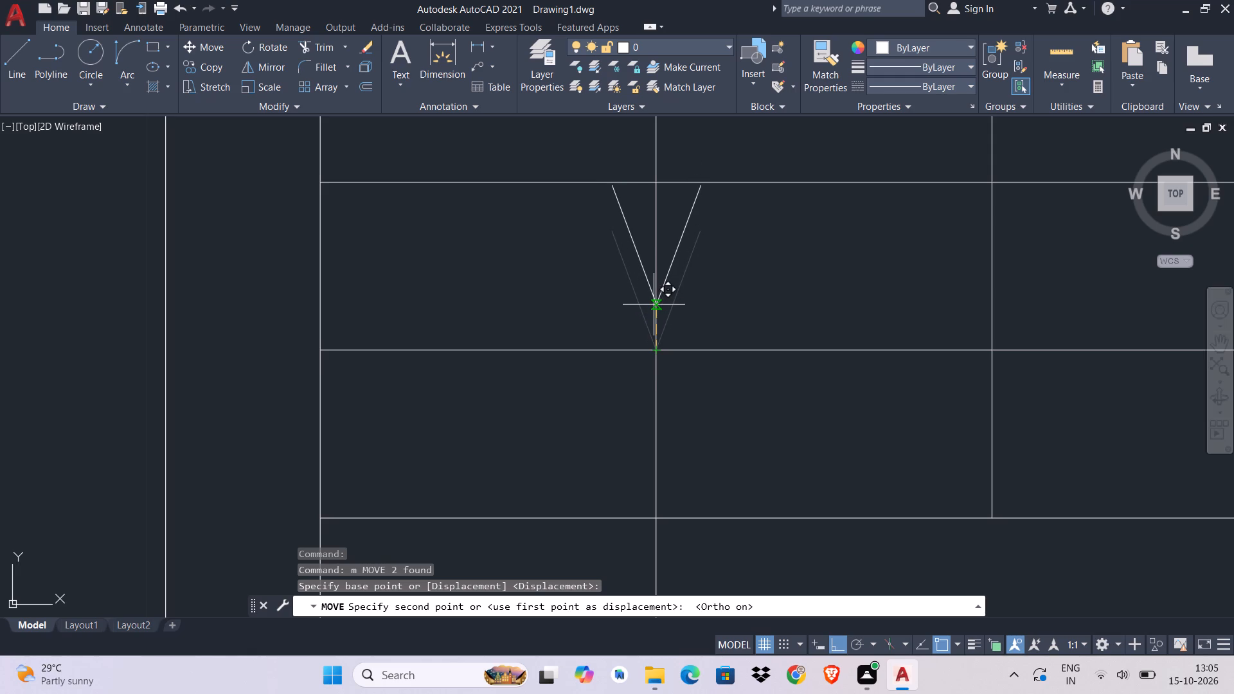
pyautogui.click(654, 303)
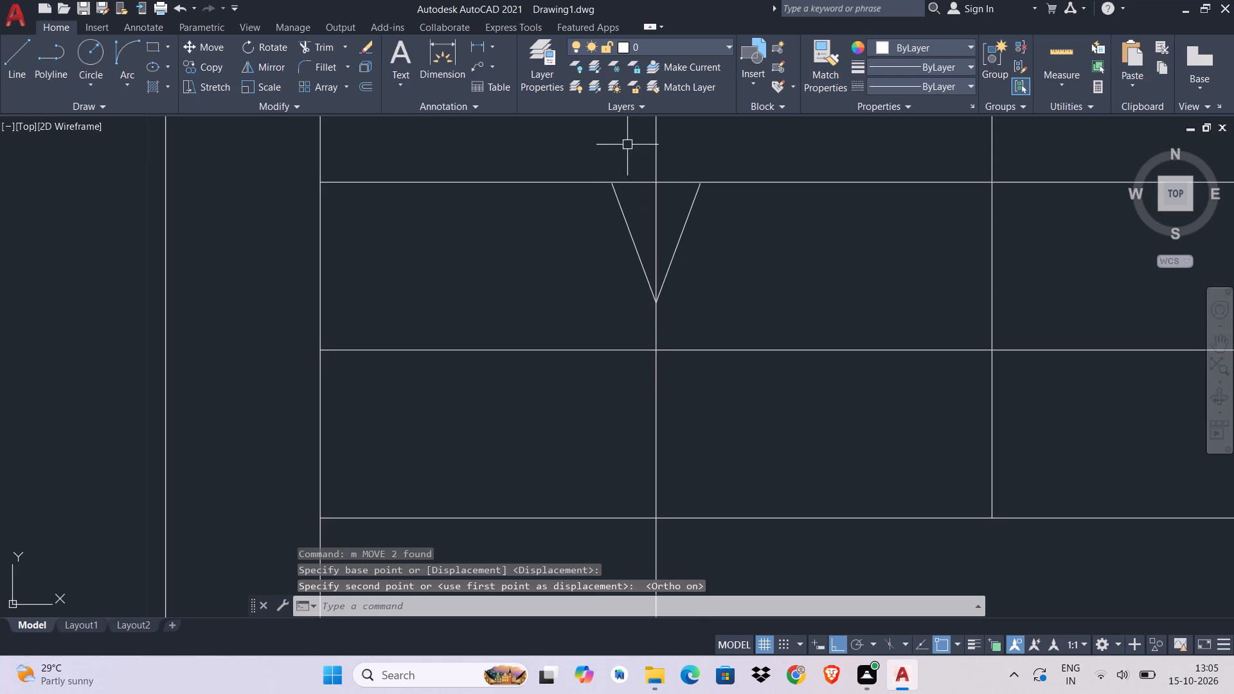
# Trim away the part of the west direction line lying inside the downward arrowhead.
pyautogui.scroll(2, 630, 142)
pyautogui.press('Escape')
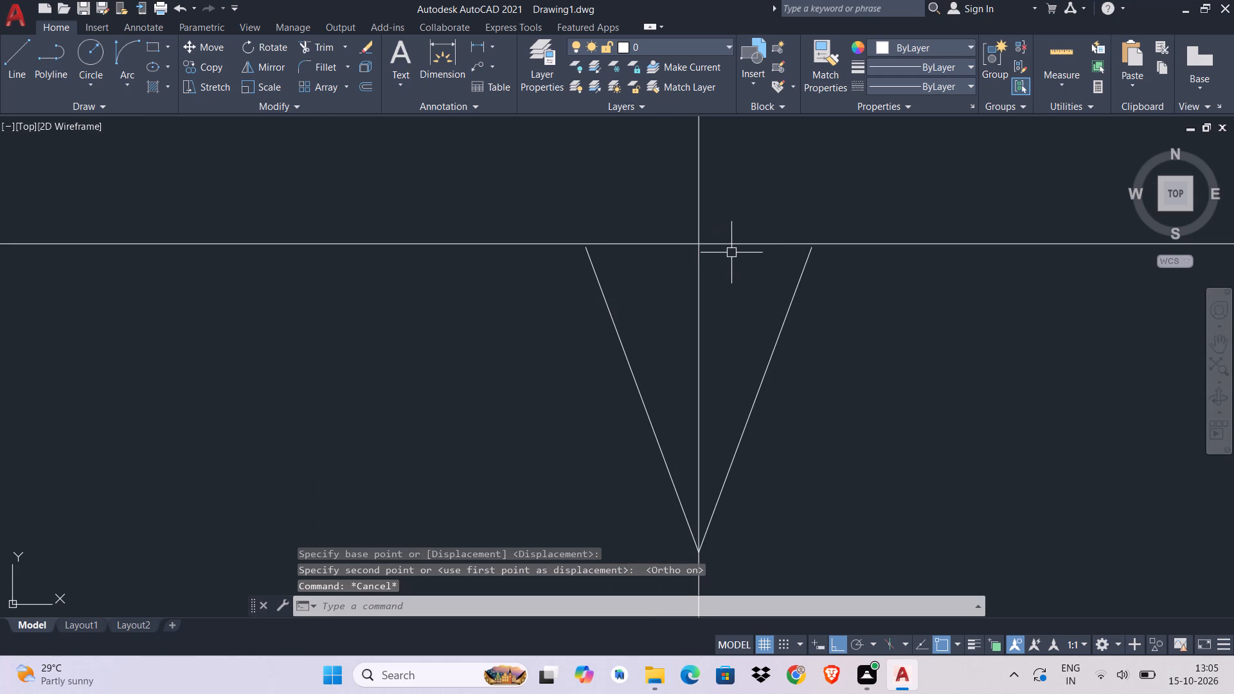
pyautogui.press('t')
pyautogui.write('r')
pyautogui.press('space')
pyautogui.click(708, 263)
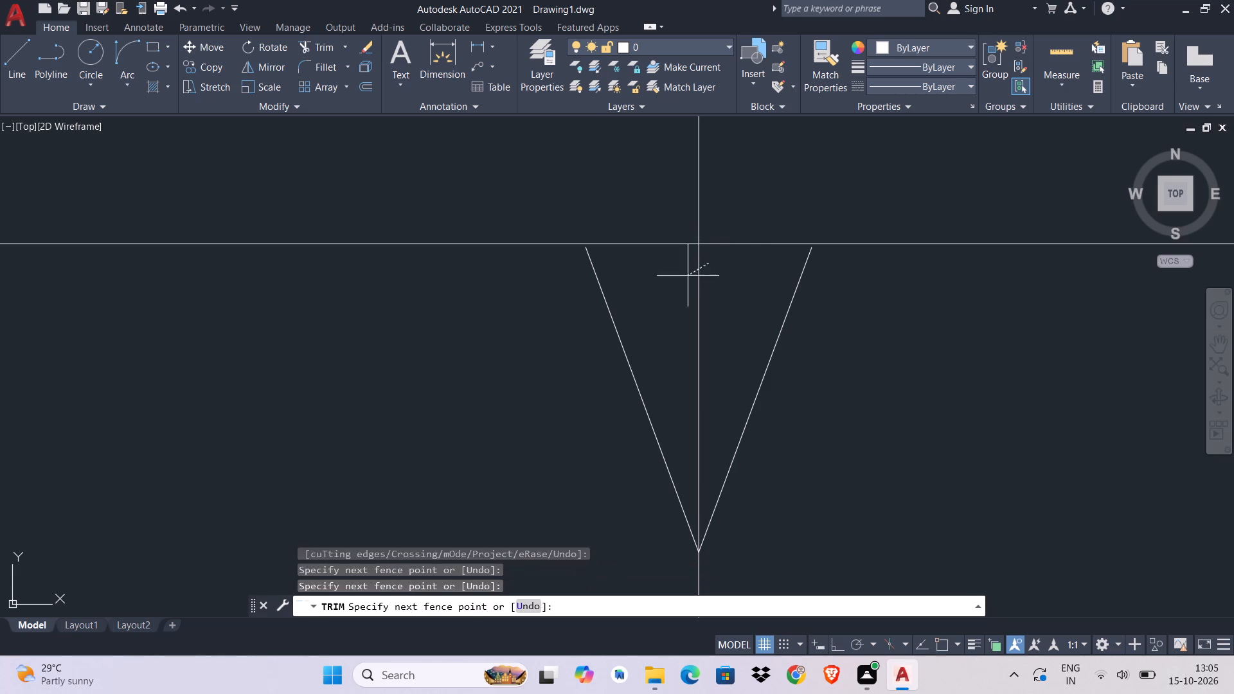
pyautogui.click(686, 277)
pyautogui.scroll(-2, 692, 328)
pyautogui.moveTo(695, 319); pyautogui.dragTo(702, 236, button='middle')
pyautogui.scroll(-3, 846, 366)
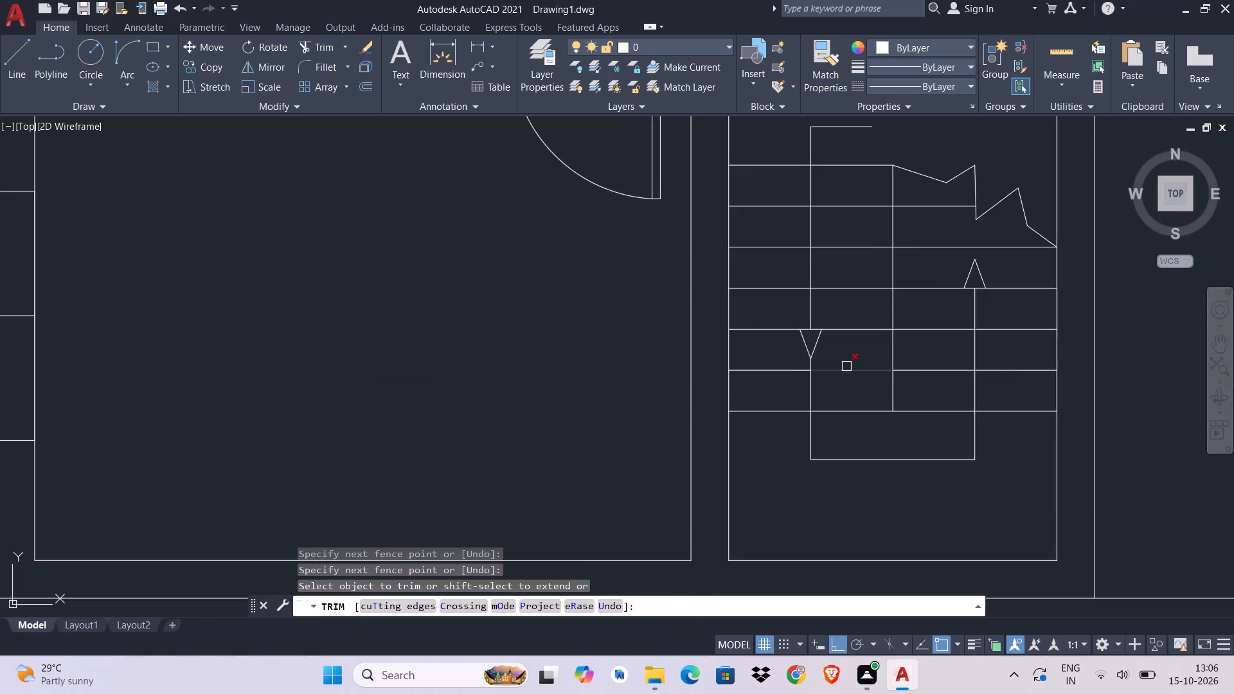
pyautogui.scroll(-2, 850, 387)
pyautogui.scroll(1, 850, 391)
pyautogui.moveTo(920, 289); pyautogui.dragTo(566, 296, button='middle')
pyautogui.press('Escape')
pyautogui.press('Escape')
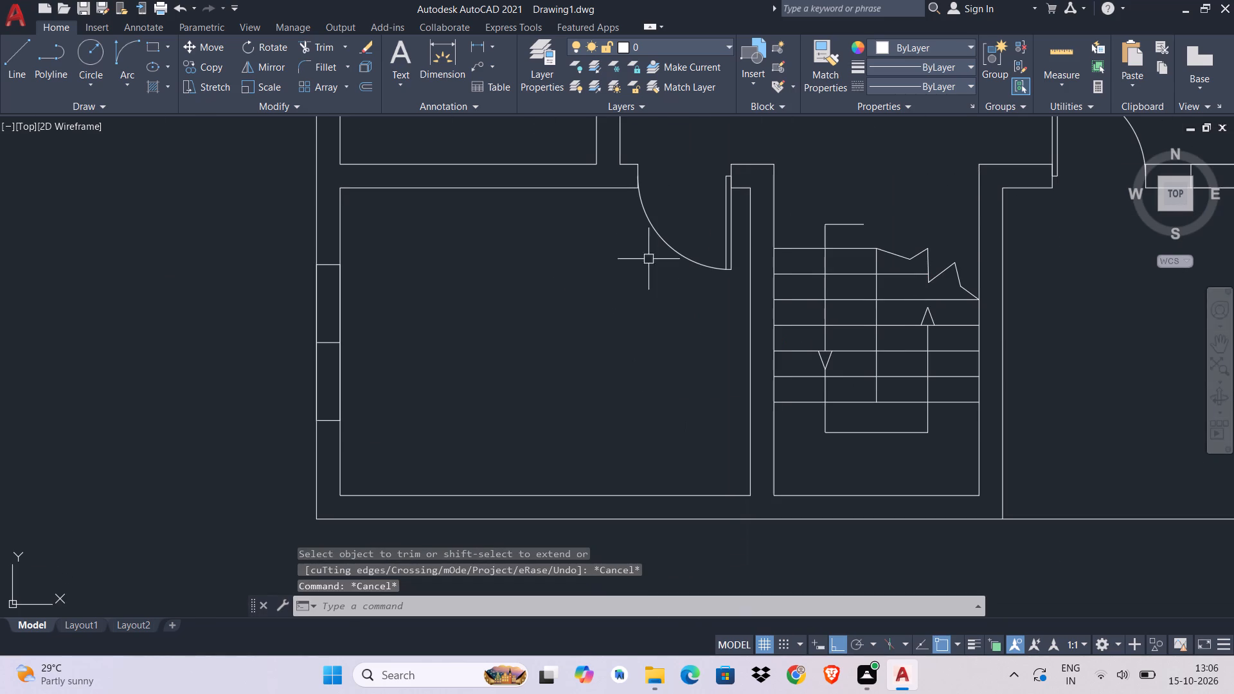
# Add a multiline text reading KITCHEN in the central space above the staircase.
pyautogui.scroll(-3, 691, 295)
pyautogui.moveTo(695, 303); pyautogui.dragTo(605, 392, button='middle')
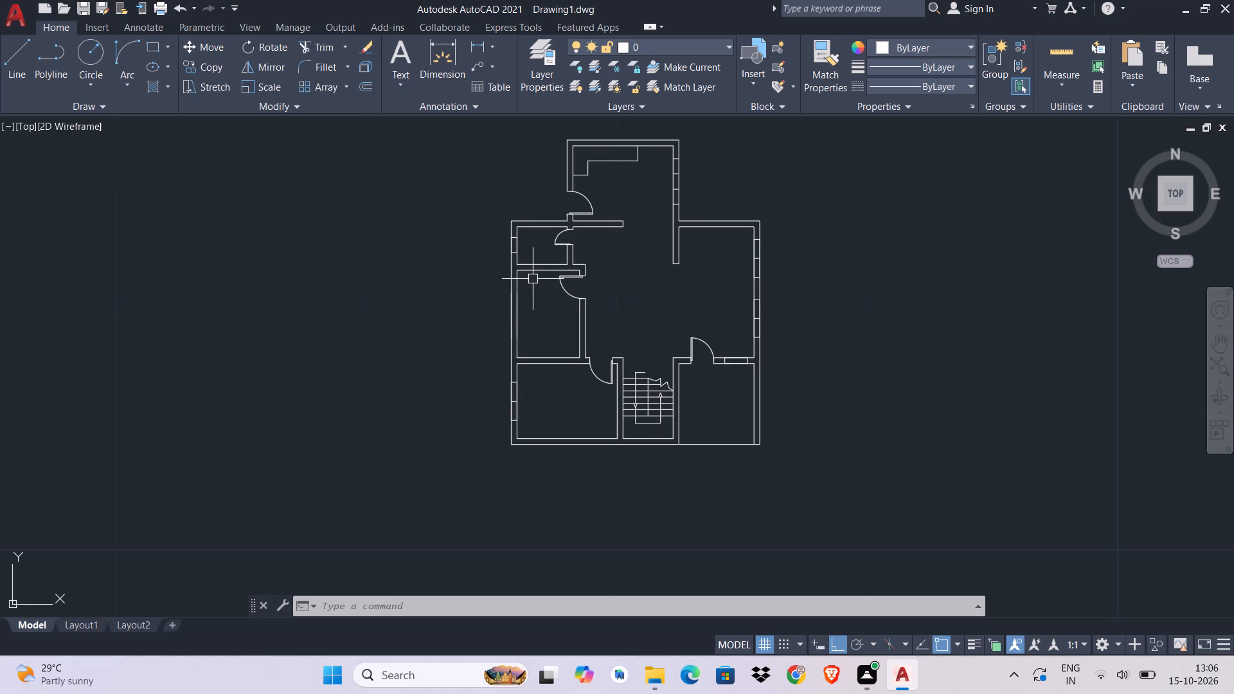
pyautogui.write('mt')
pyautogui.press('Return')
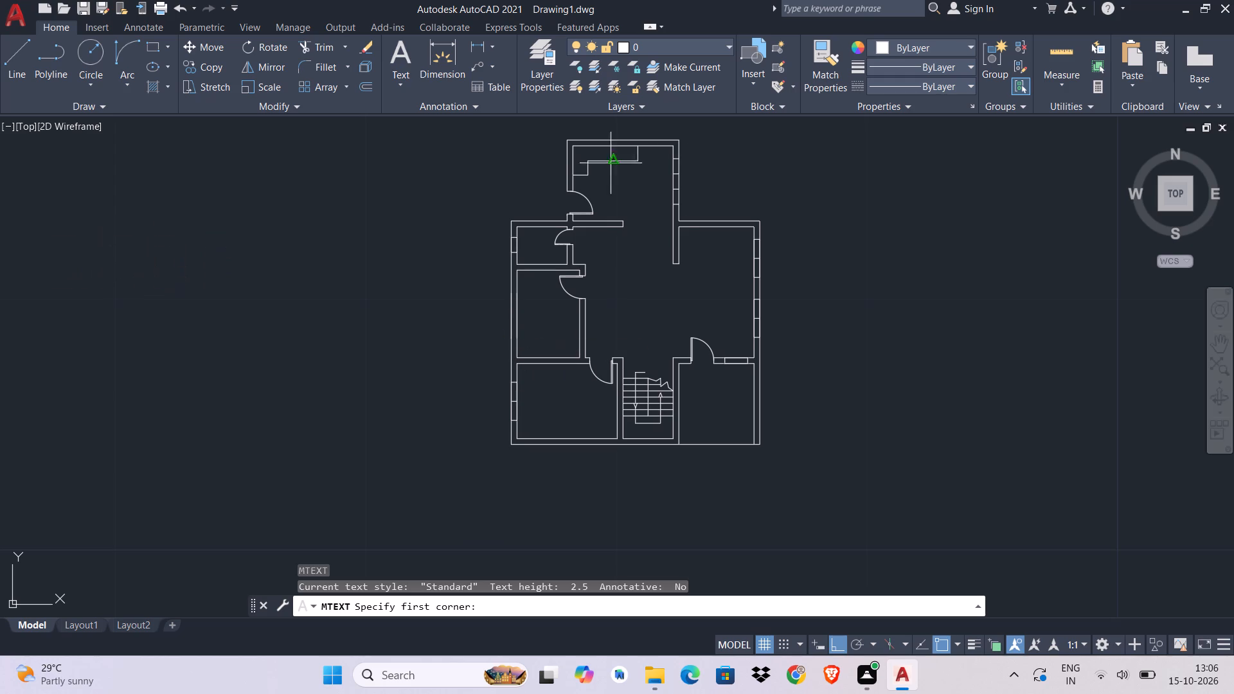
pyautogui.scroll(1, 588, 293)
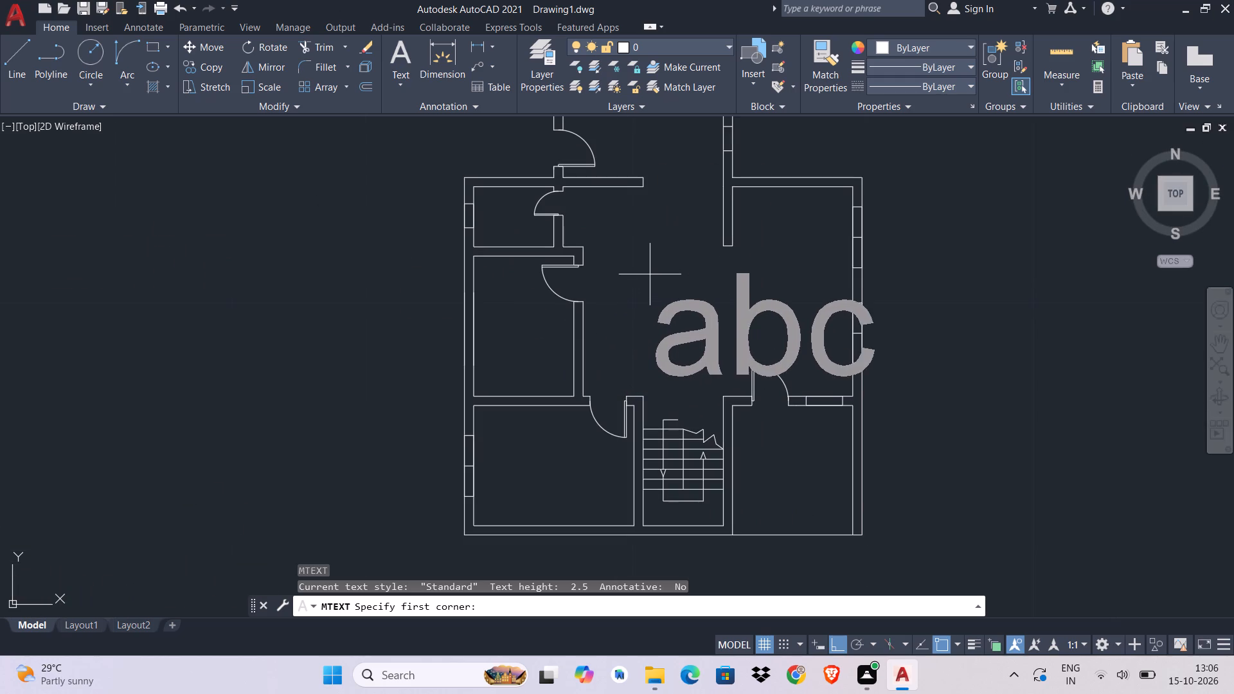
pyautogui.click(637, 287)
pyautogui.click(750, 315)
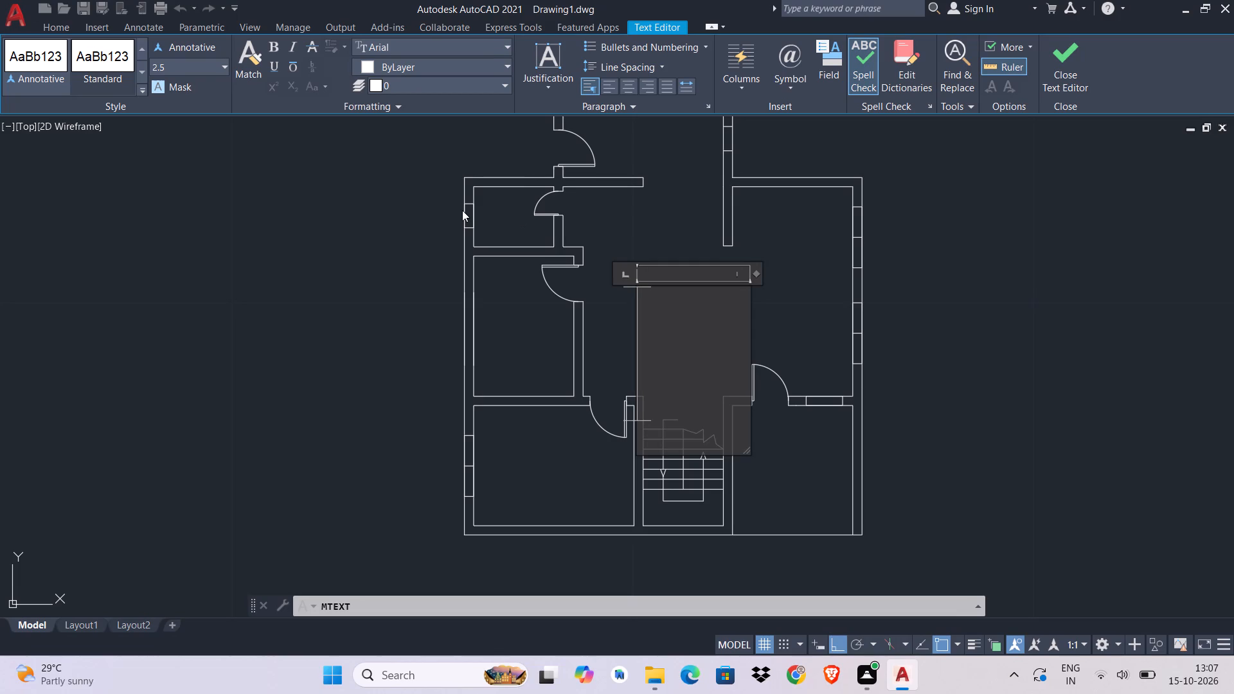
pyautogui.write('ki')
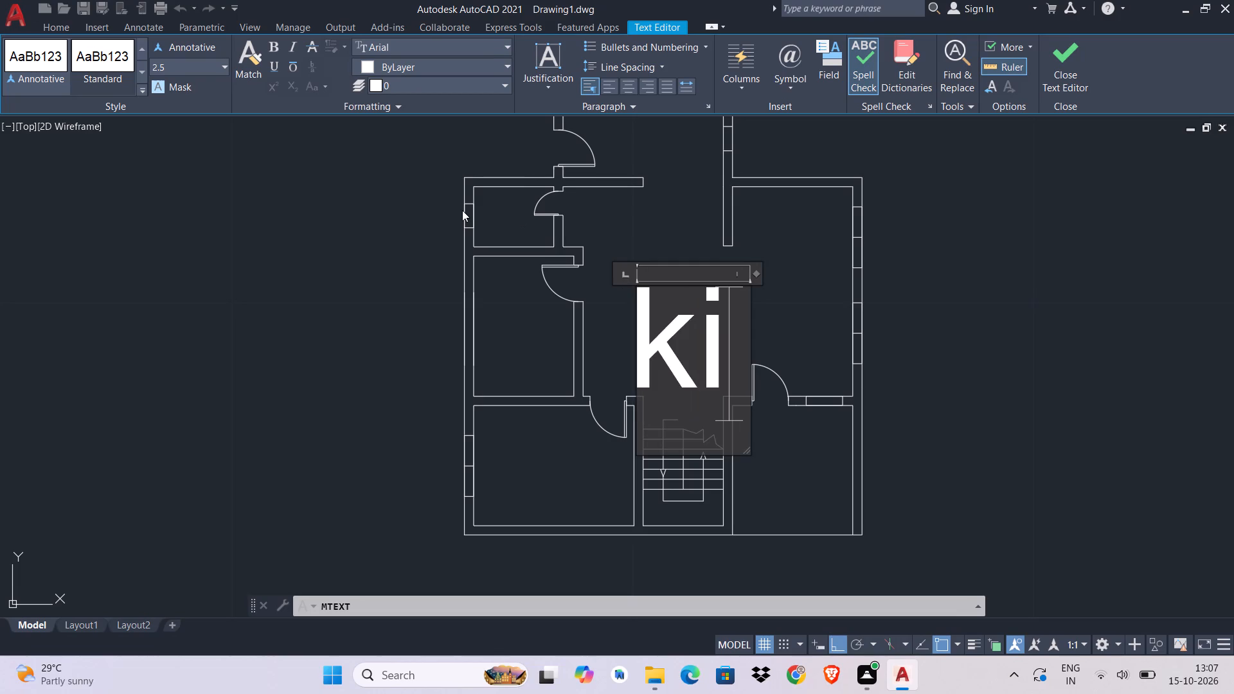
pyautogui.press('BackSpace')
pyautogui.press('BackSpace')
pyautogui.press('BackSpace')
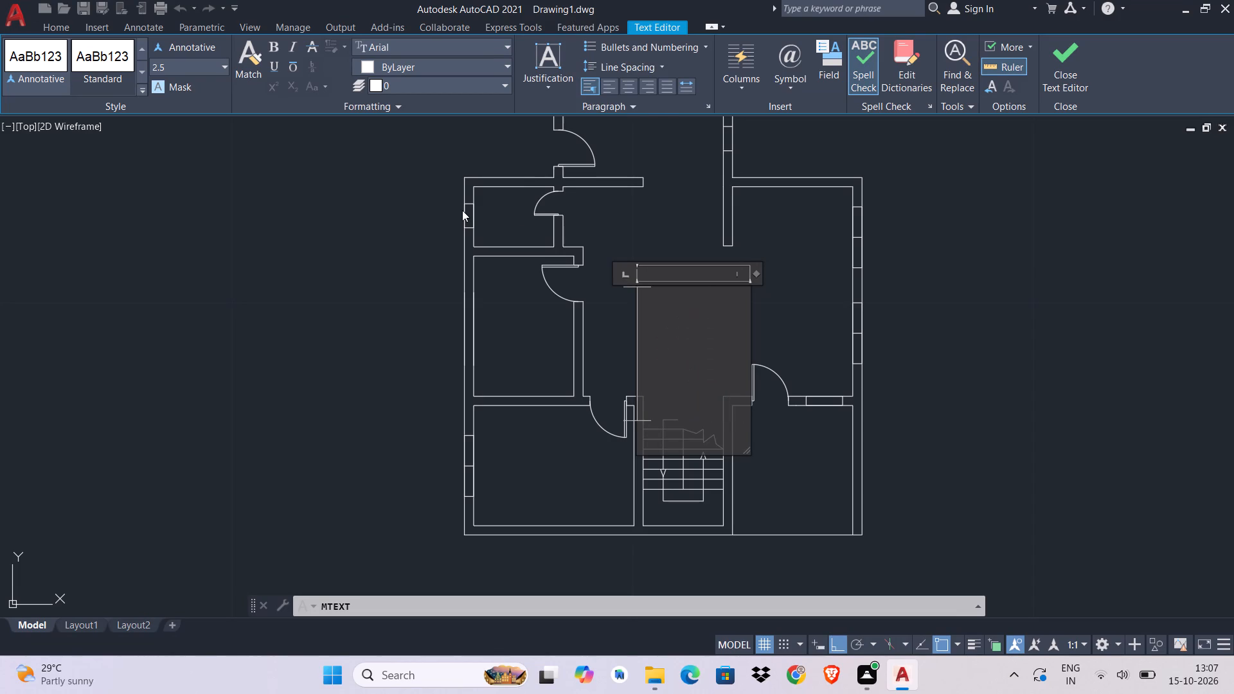
pyautogui.write('KJ')
pyautogui.press('BackSpace')
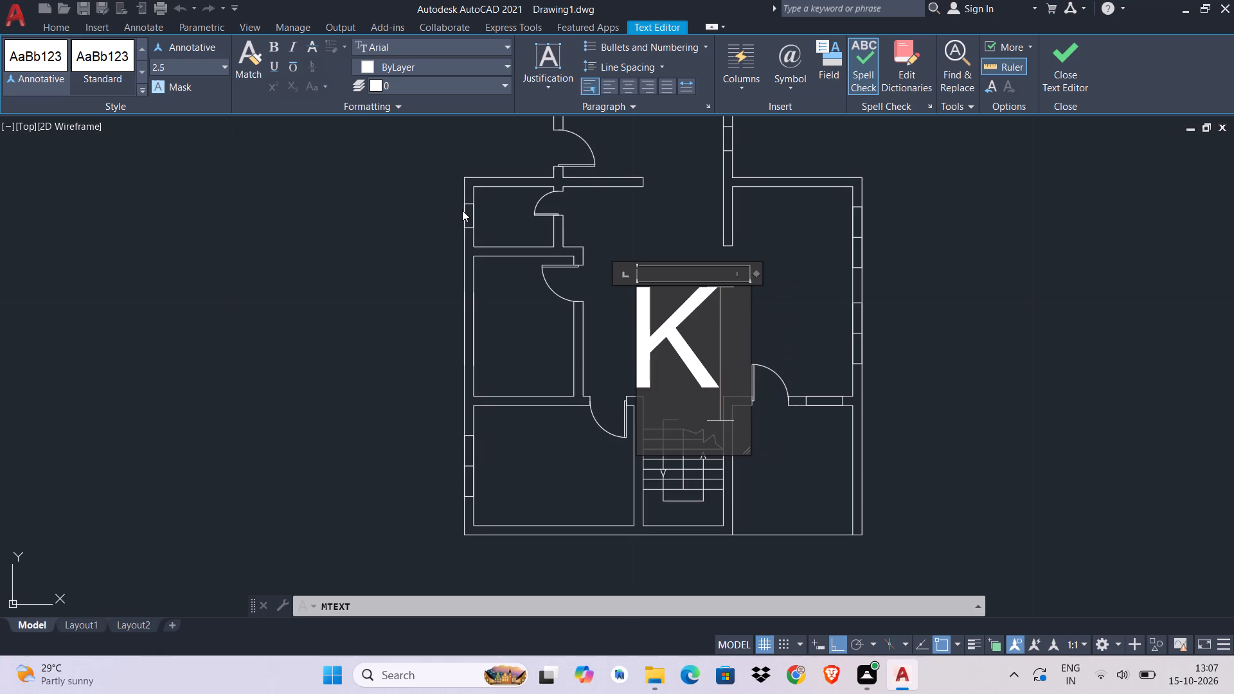
pyautogui.write('ITCHEN')
# Set the text height of the whole word KITCHEN to 0.20.
pyautogui.moveTo(157, 267); pyautogui.dragTo(314, 245, button='middle')
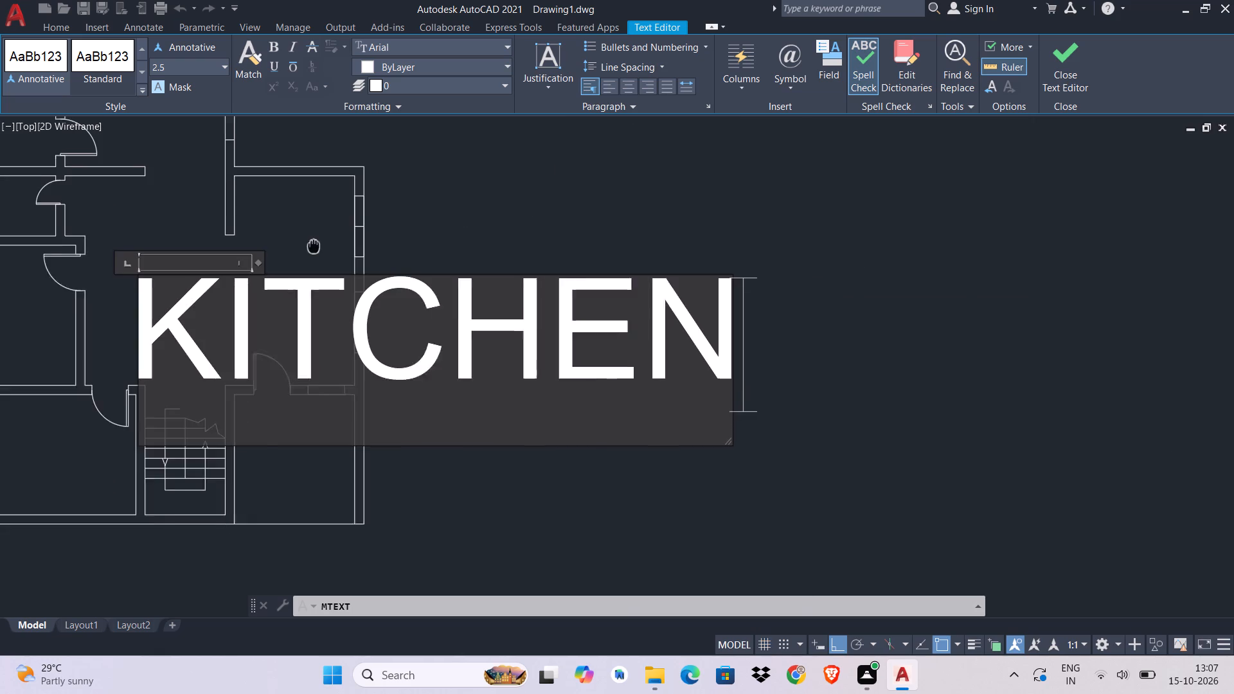
pyautogui.moveTo(314, 245); pyautogui.dragTo(317, 245, button='middle')
pyautogui.moveTo(761, 372); pyautogui.dragTo(297, 355)
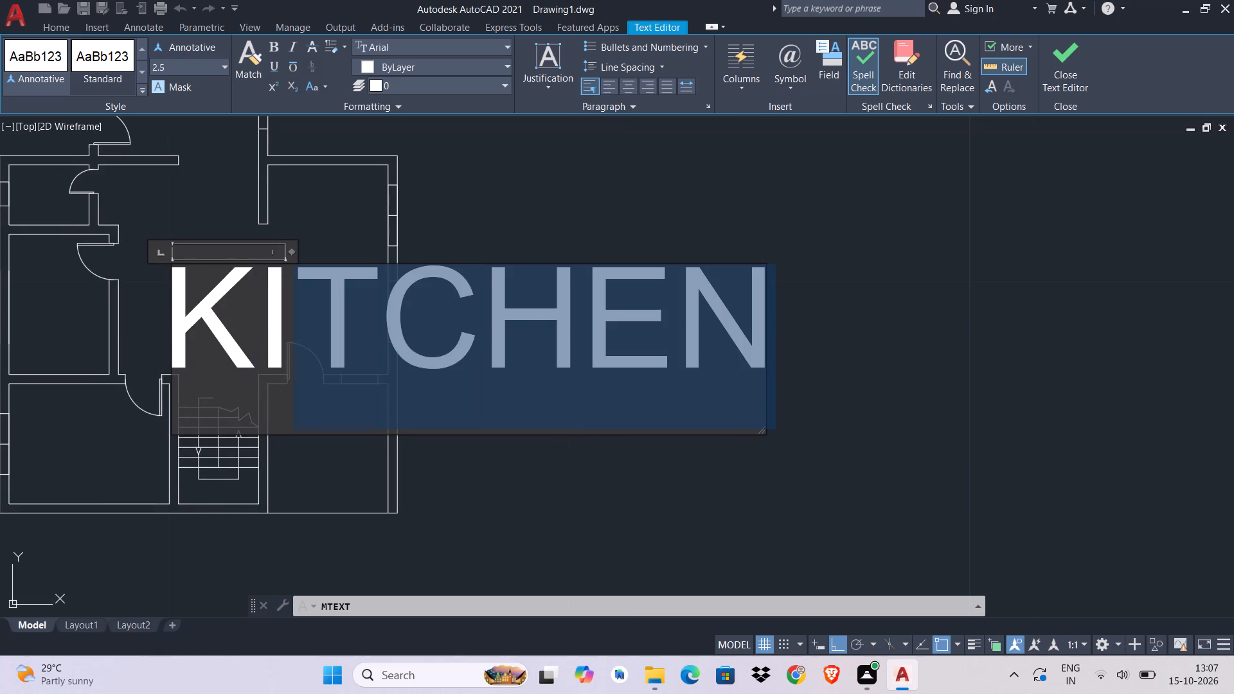
pyautogui.moveTo(297, 355); pyautogui.dragTo(195, 355)
pyautogui.click(178, 67)
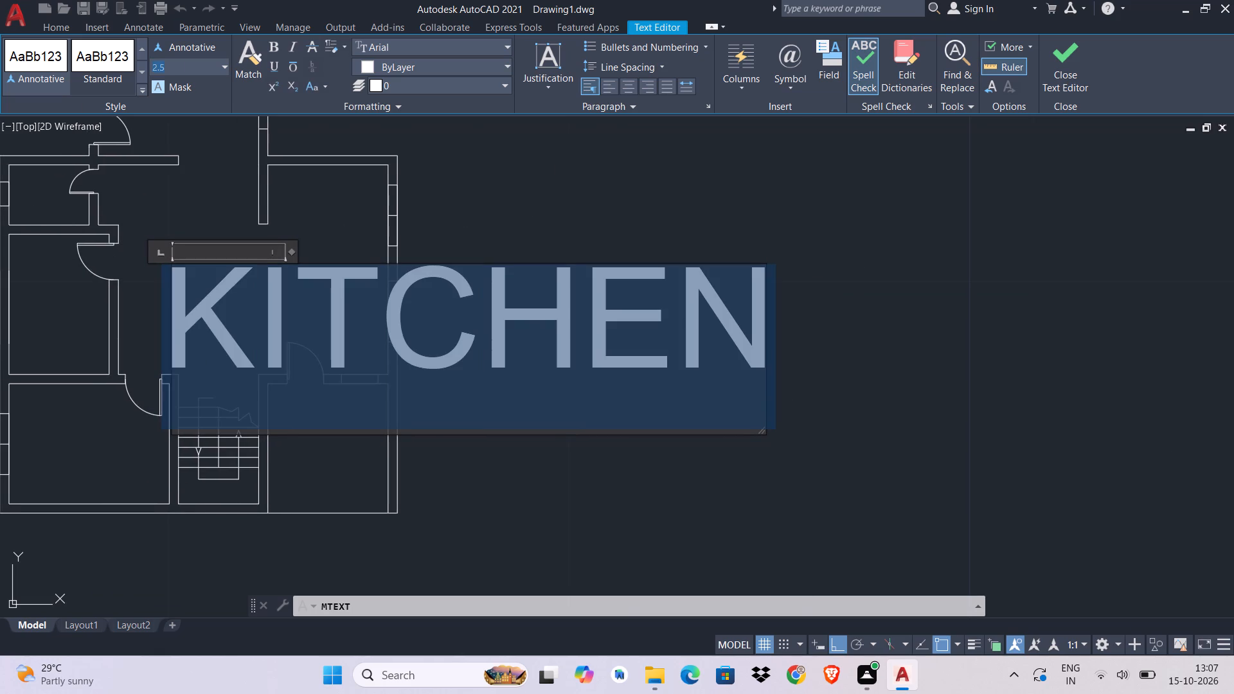
pyautogui.press('BackSpace')
pyautogui.write('0.')
pyautogui.write('20')
pyautogui.press('Return')
# Finish the text edit and move the KITCHEN label north into the northernmost room, below the counter outline.
pyautogui.moveTo(244, 249); pyautogui.dragTo(388, 253, button='middle')
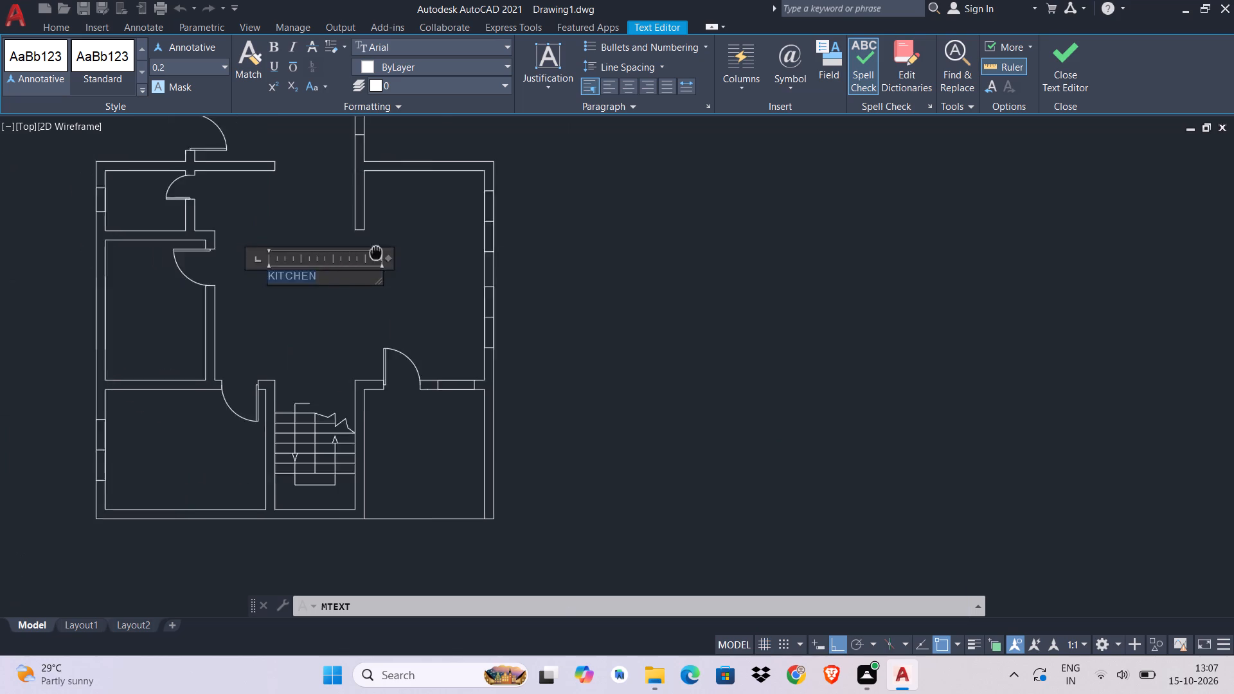
pyautogui.moveTo(388, 253); pyautogui.dragTo(431, 253, button='middle')
pyautogui.click(1065, 75)
pyautogui.moveTo(487, 309); pyautogui.dragTo(575, 443, button='middle')
pyautogui.click(468, 405)
pyautogui.write('M')
pyautogui.press('space')
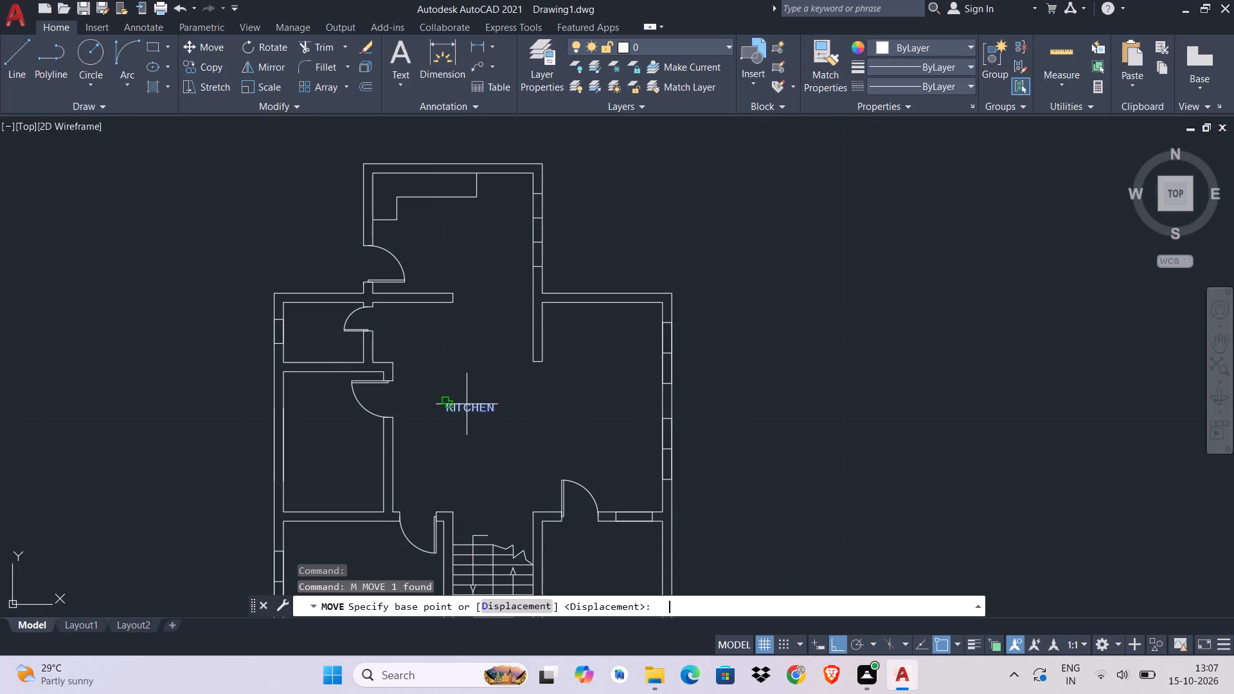
pyautogui.click(460, 413)
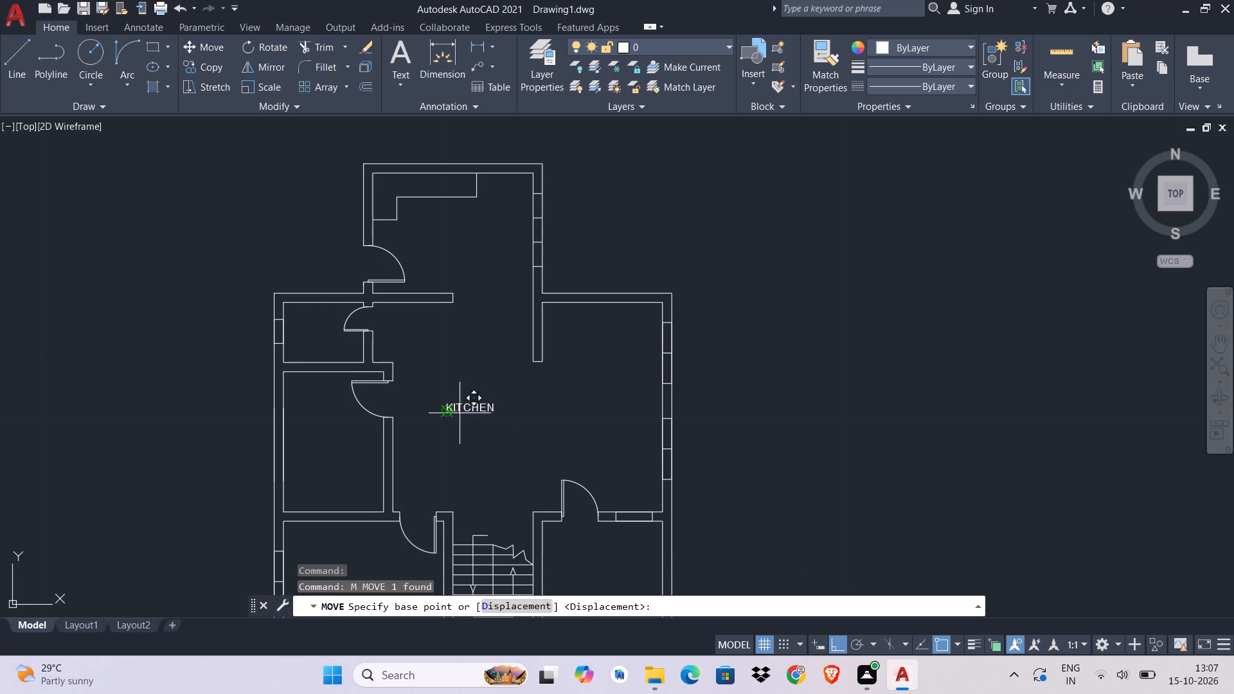
pyautogui.click(442, 249)
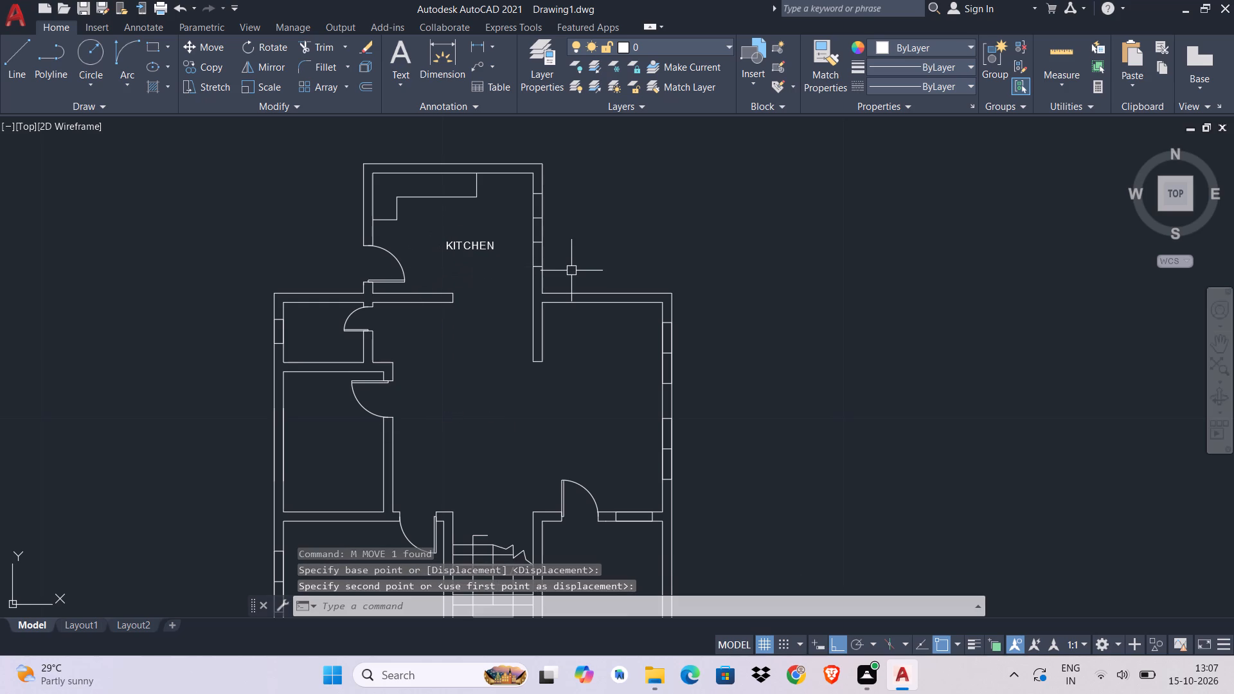
# Copy the KITCHEN label into the central hall and, with Ortho off, into the northeast area and the three west rooms.
pyautogui.moveTo(571, 271); pyautogui.dragTo(466, 216, button='middle')
pyautogui.write('CO')
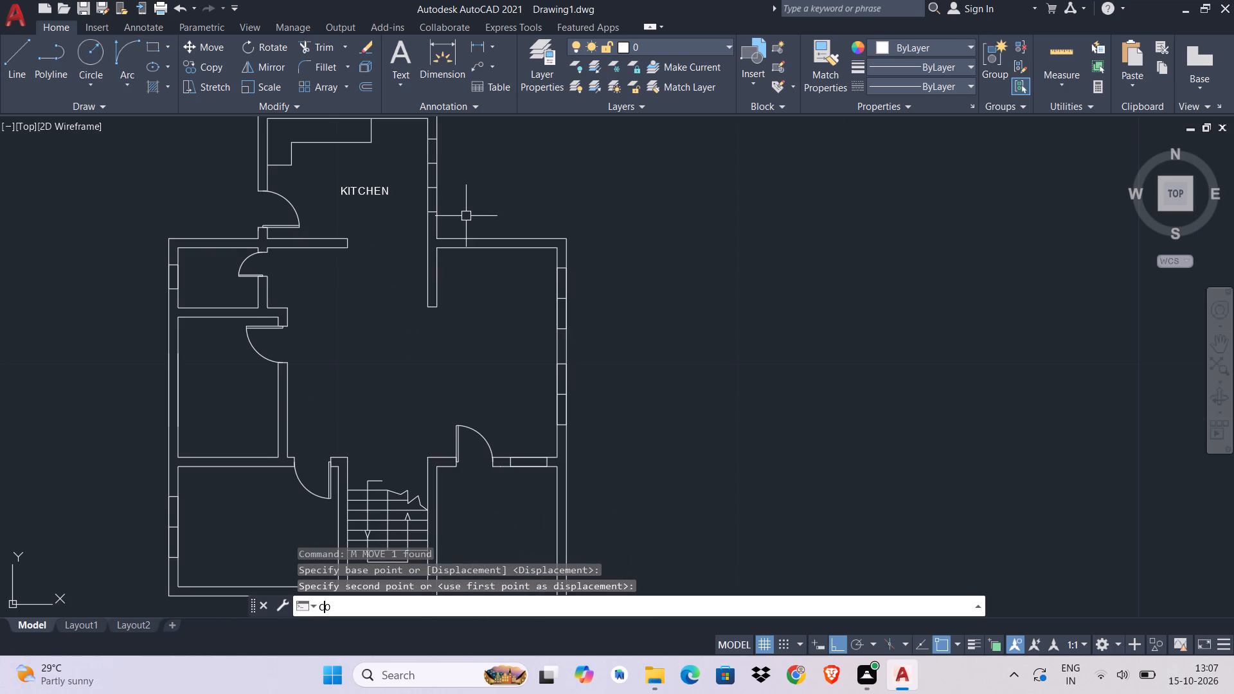
pyautogui.press('space')
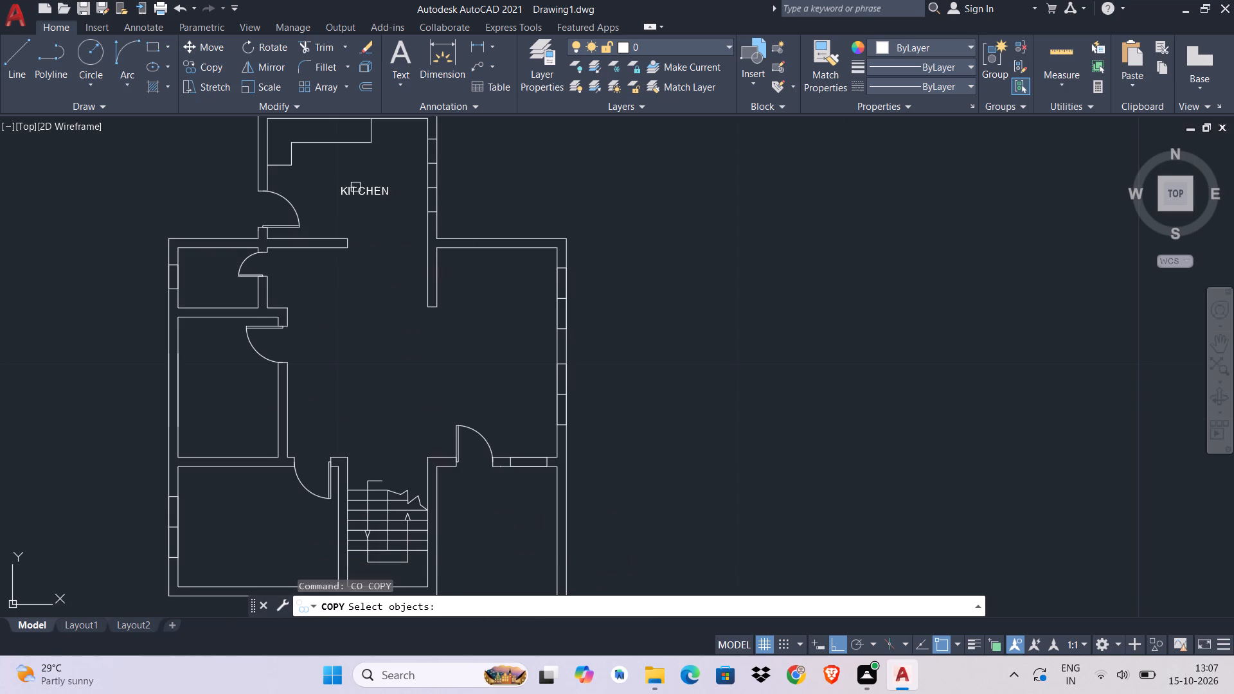
pyautogui.click(359, 186)
pyautogui.press('Return')
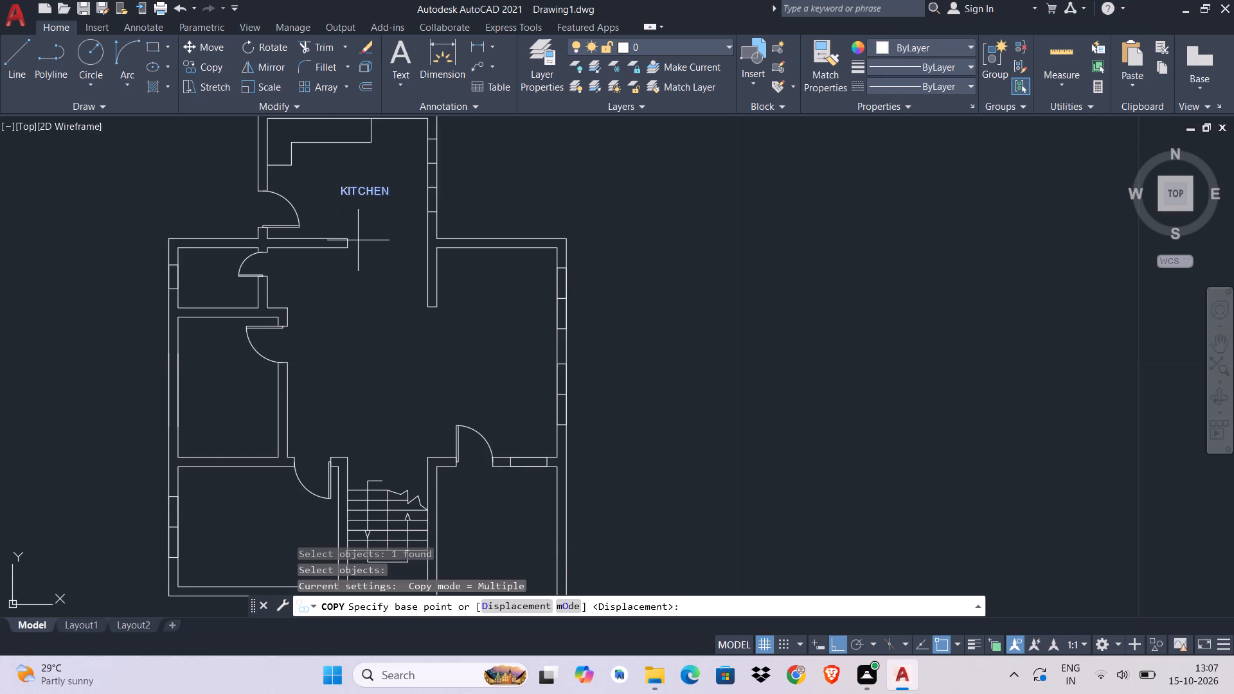
pyautogui.click(339, 198)
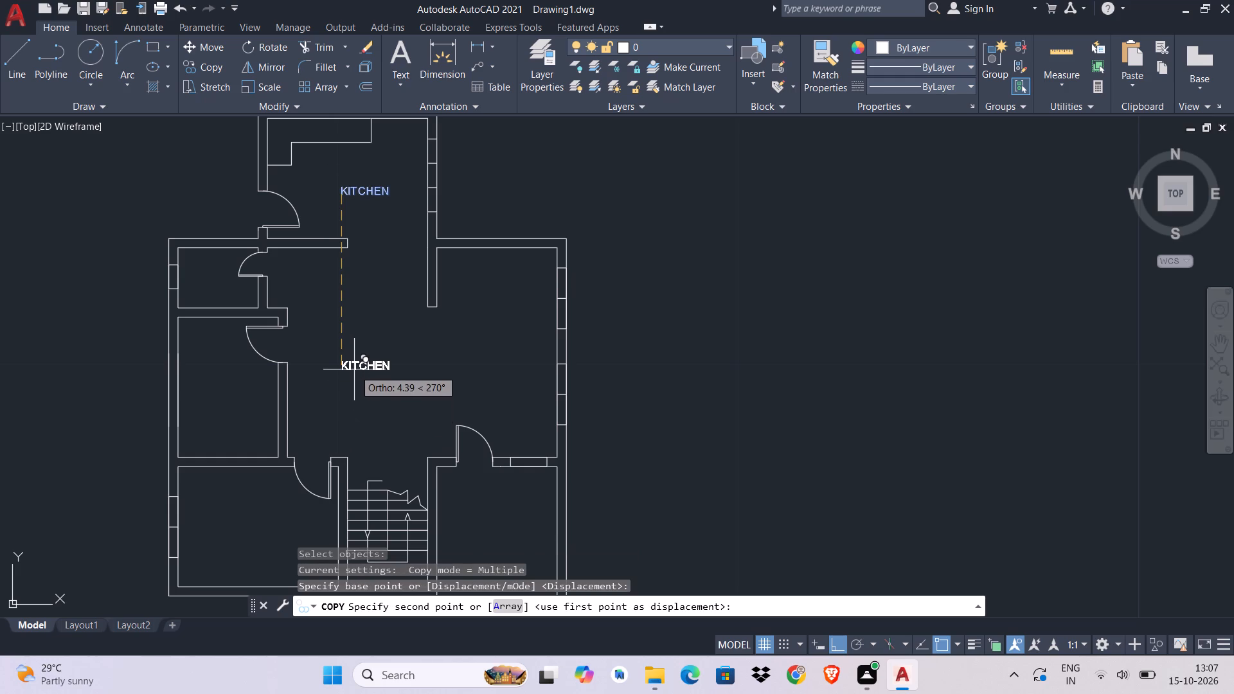
pyautogui.click(354, 369)
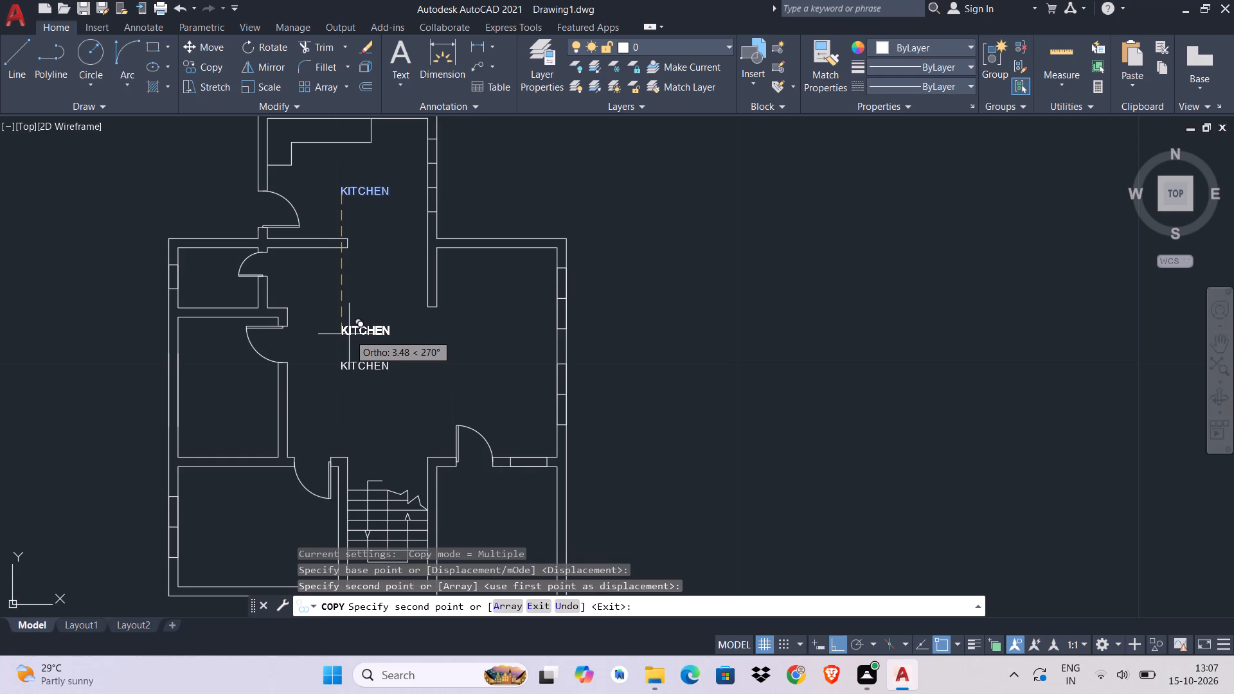
pyautogui.hotkey('ctrl', 'l')
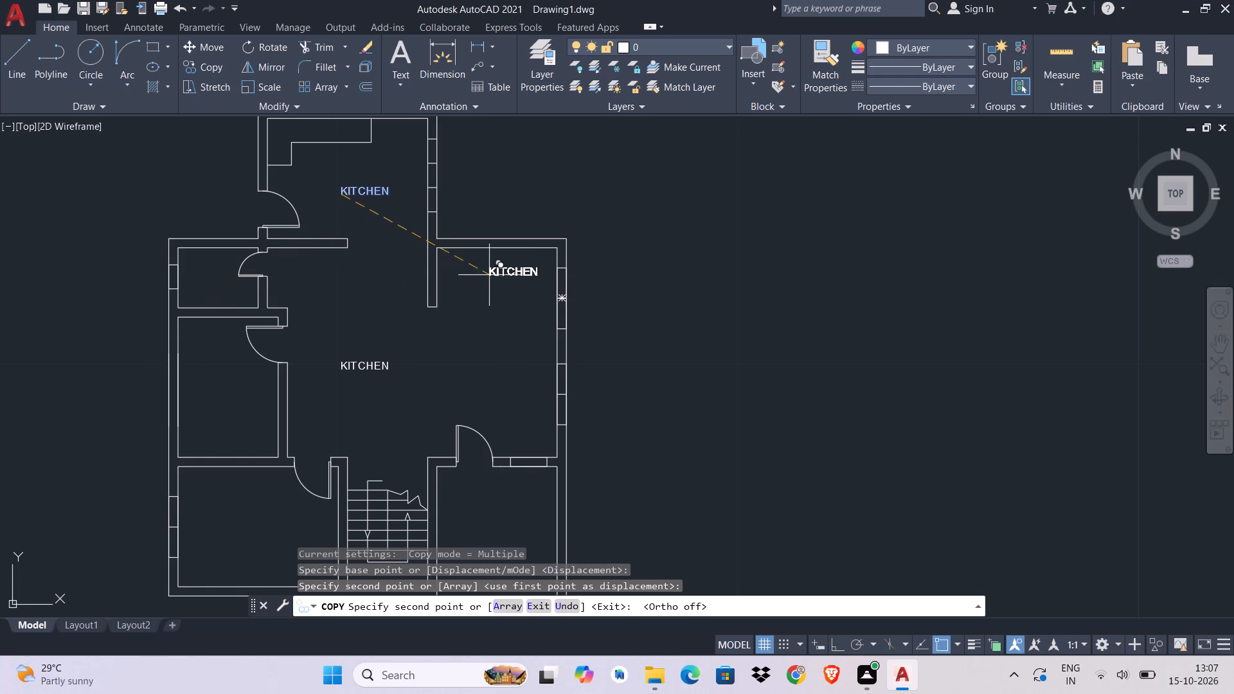
pyautogui.click(461, 264)
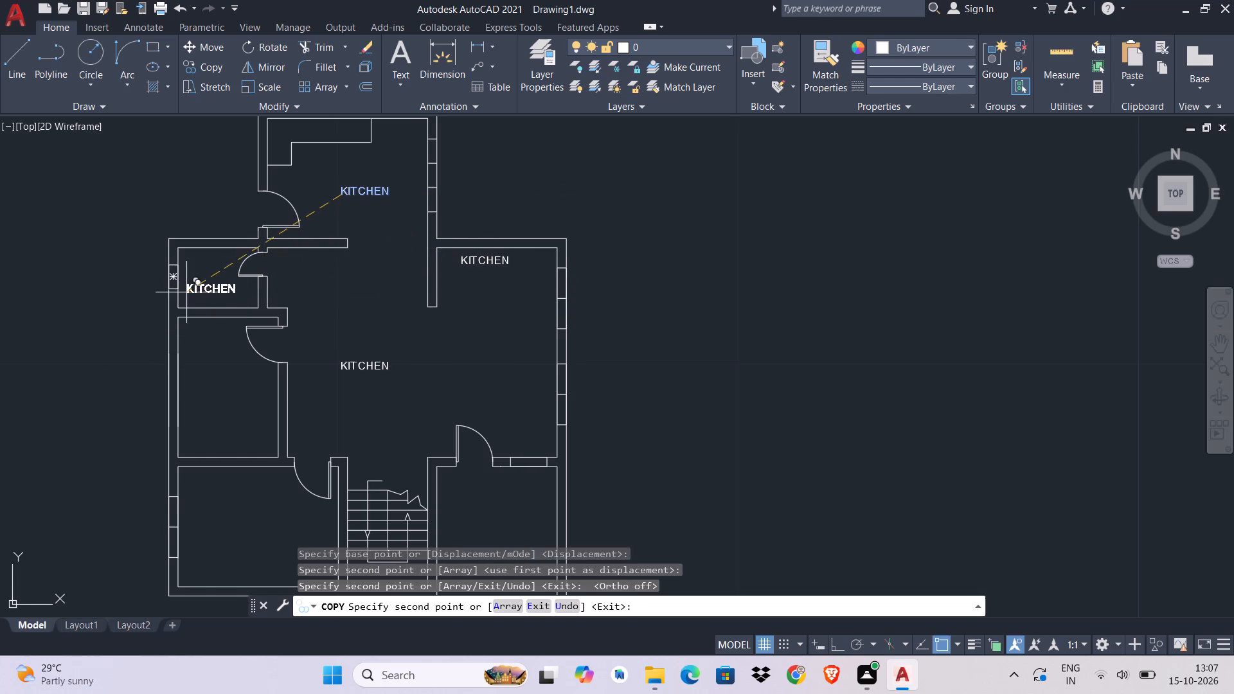
pyautogui.click(194, 296)
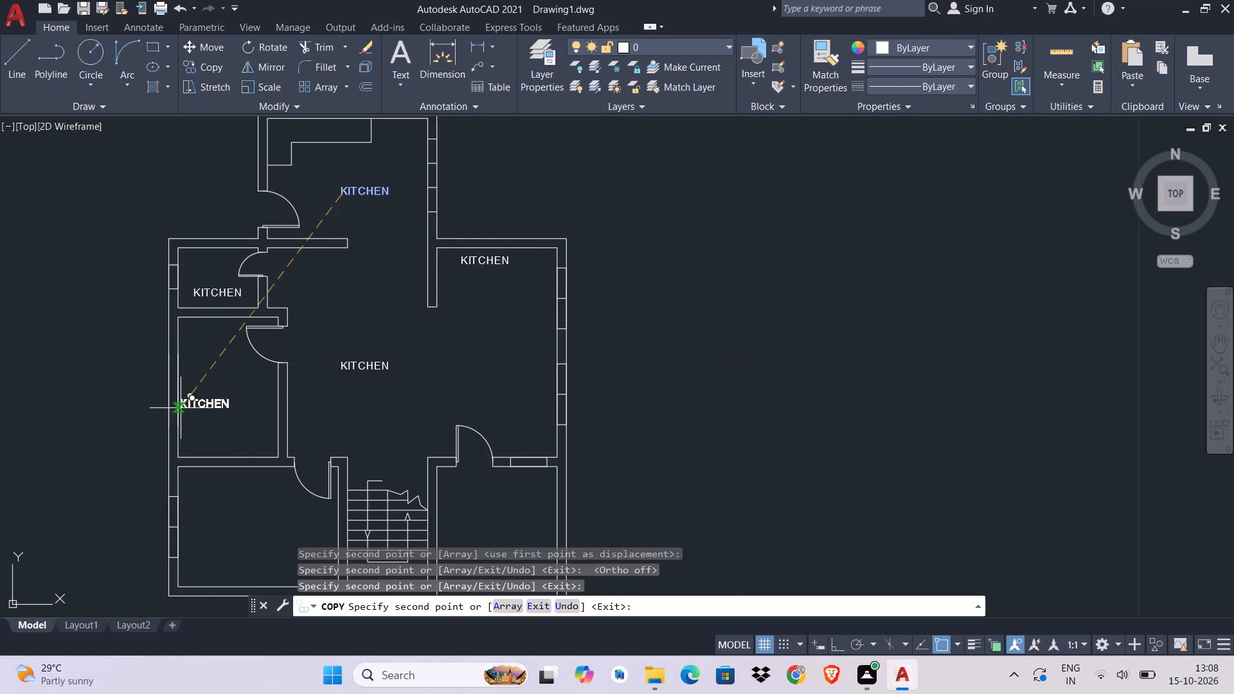
pyautogui.click(201, 384)
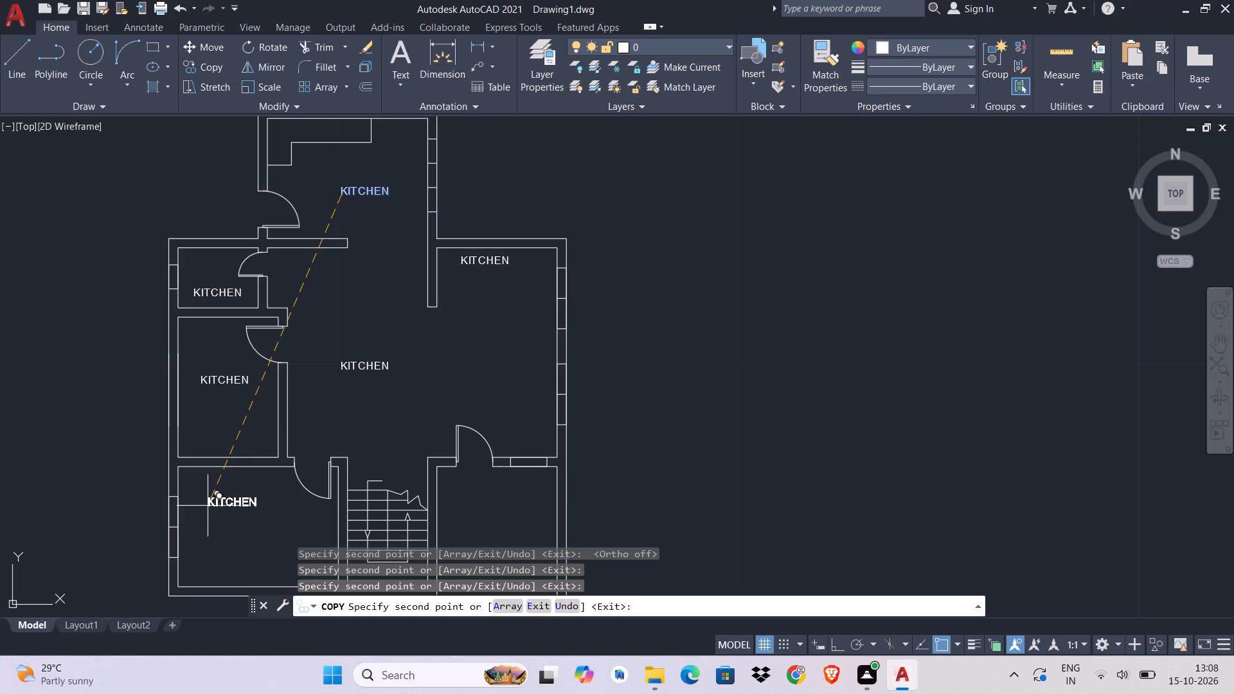
pyautogui.click(208, 506)
# Place further KITCHEN label copies at the top of the stairs, in the southeast room and outside, south of the plan.
pyautogui.moveTo(307, 506); pyautogui.dragTo(235, 374, button='middle')
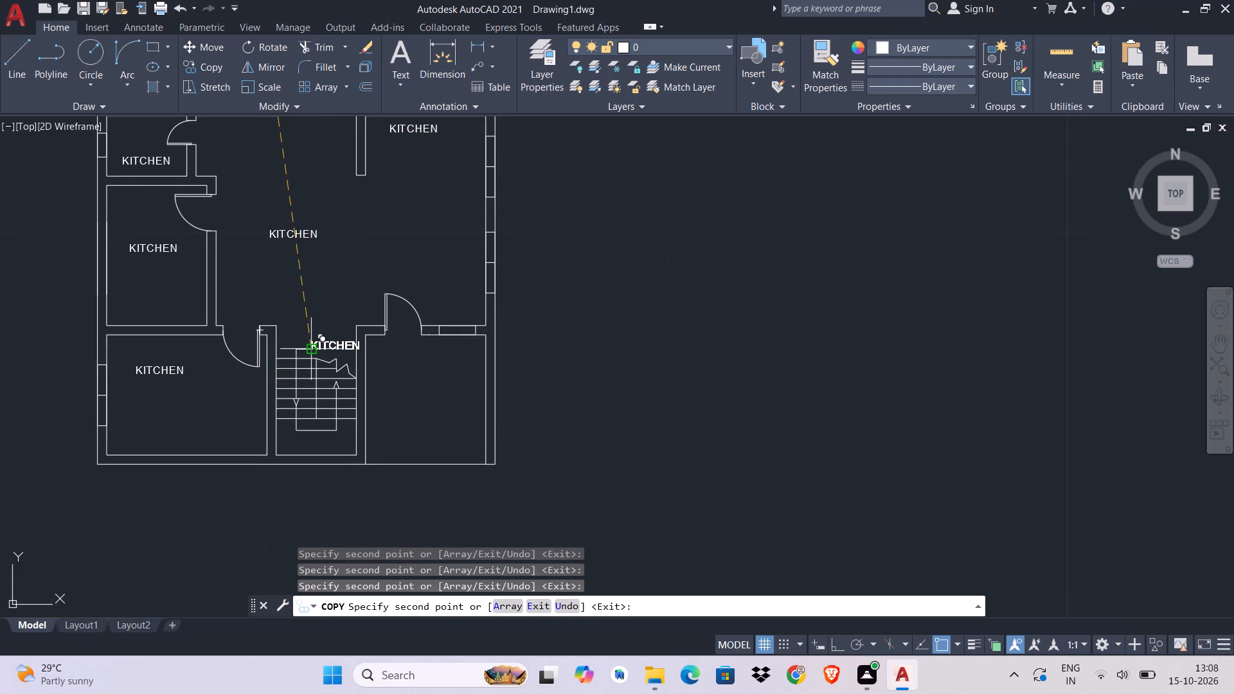
pyautogui.click(307, 348)
pyautogui.moveTo(439, 295); pyautogui.dragTo(353, 231, button='middle')
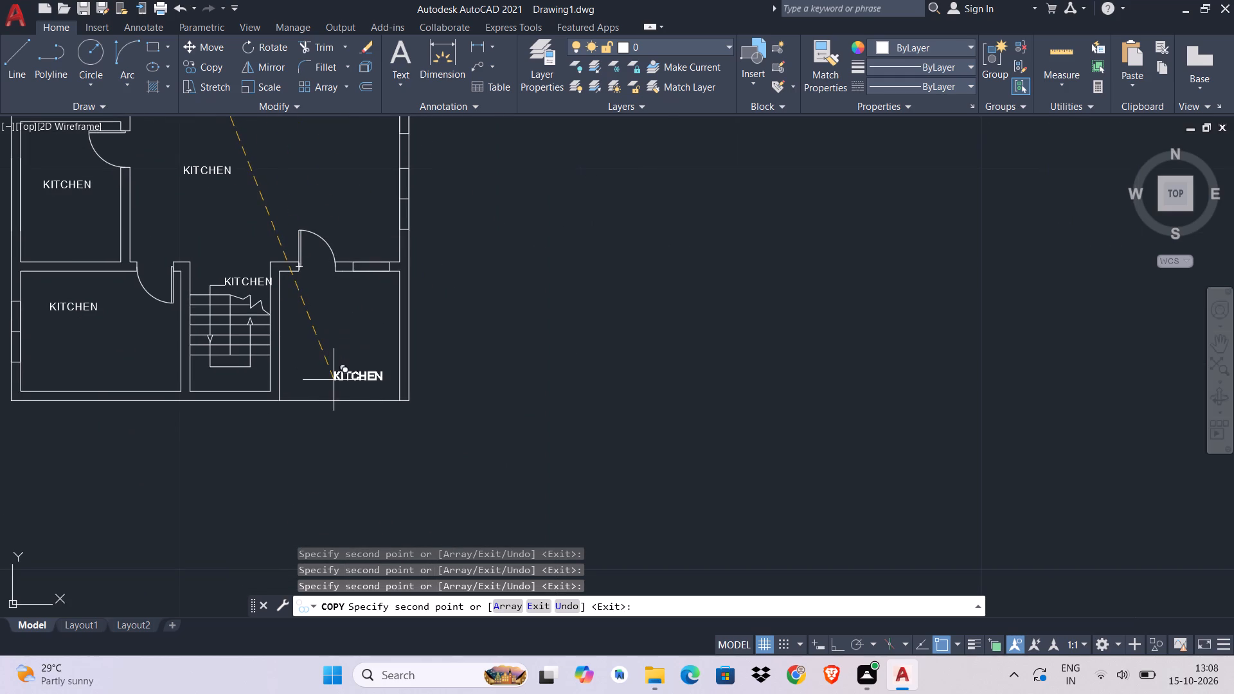
pyautogui.click(315, 335)
pyautogui.moveTo(314, 276); pyautogui.dragTo(332, 419, button='middle')
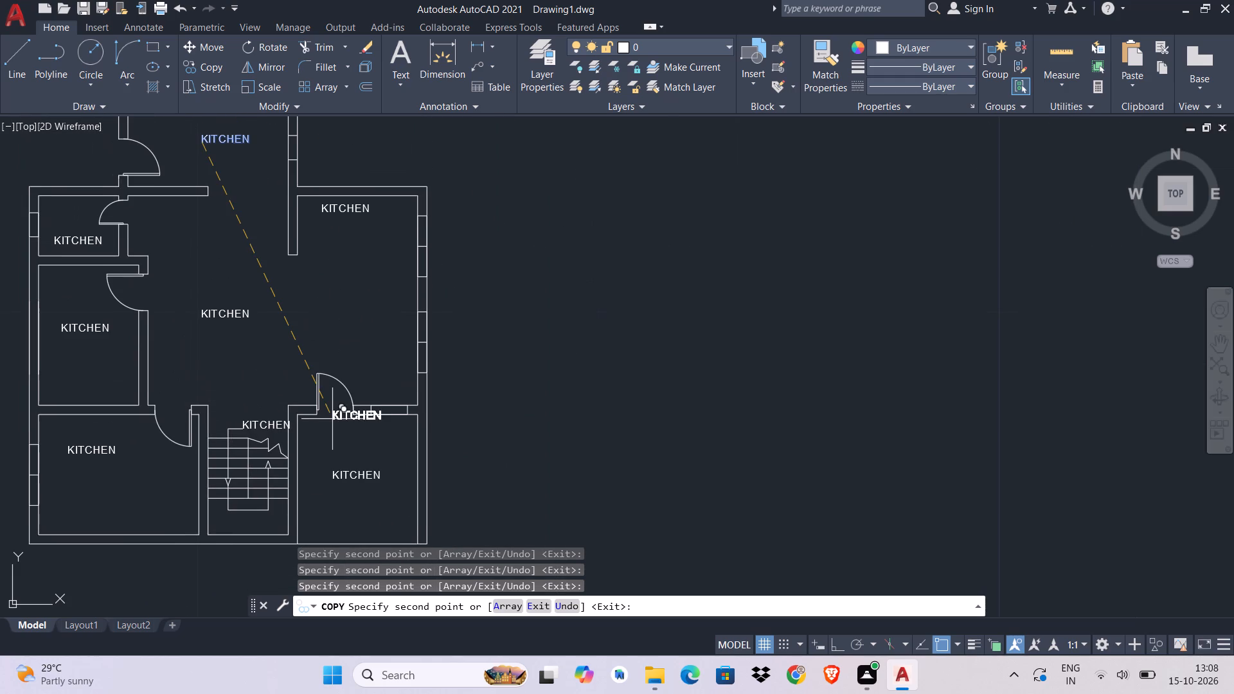
pyautogui.moveTo(307, 444); pyautogui.dragTo(406, 187, button='middle')
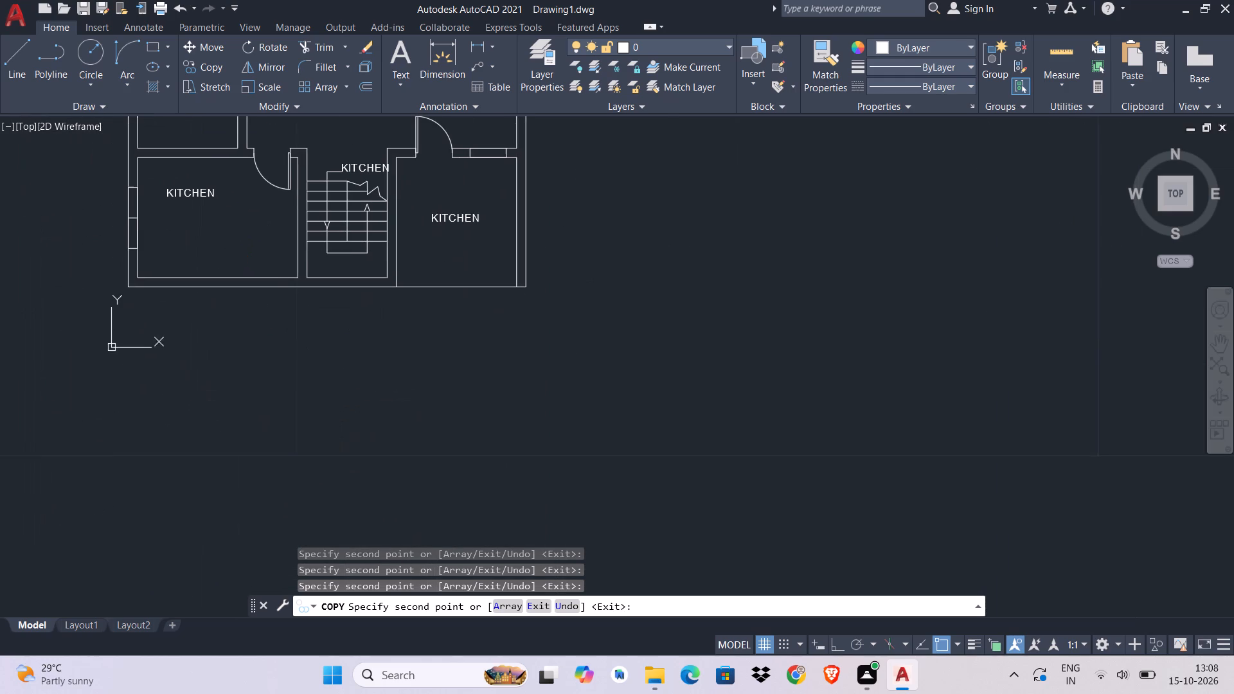
pyautogui.click(270, 378)
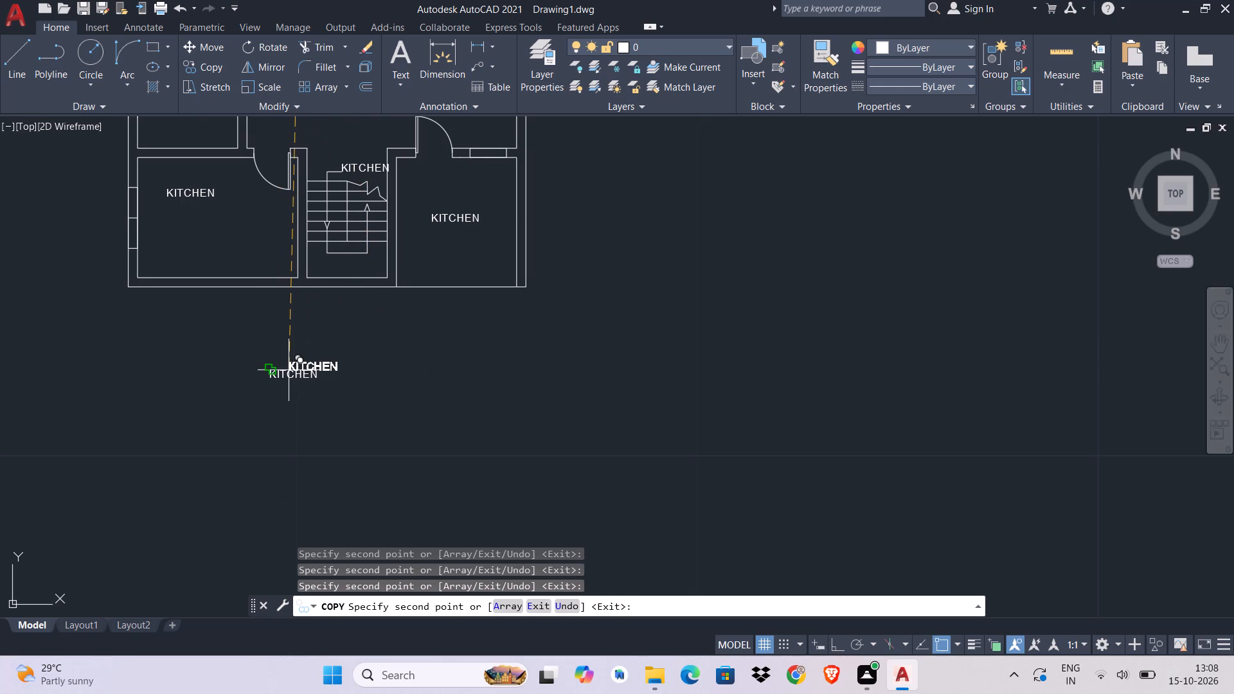
pyautogui.press('Escape')
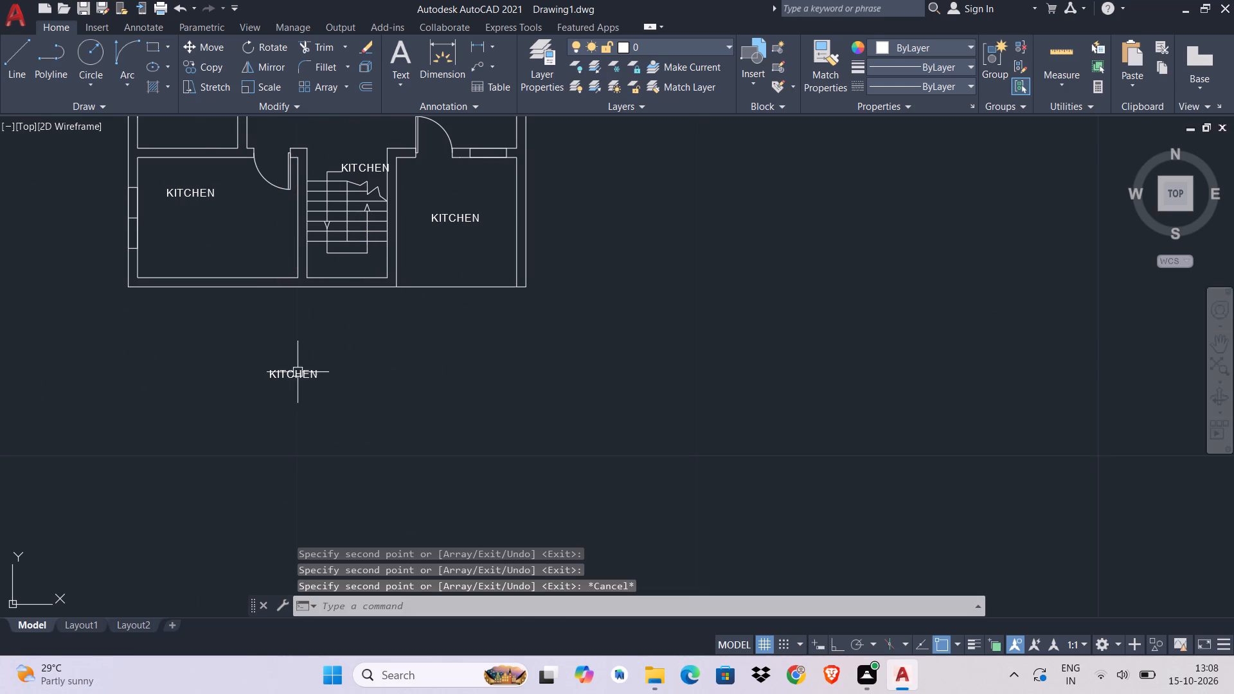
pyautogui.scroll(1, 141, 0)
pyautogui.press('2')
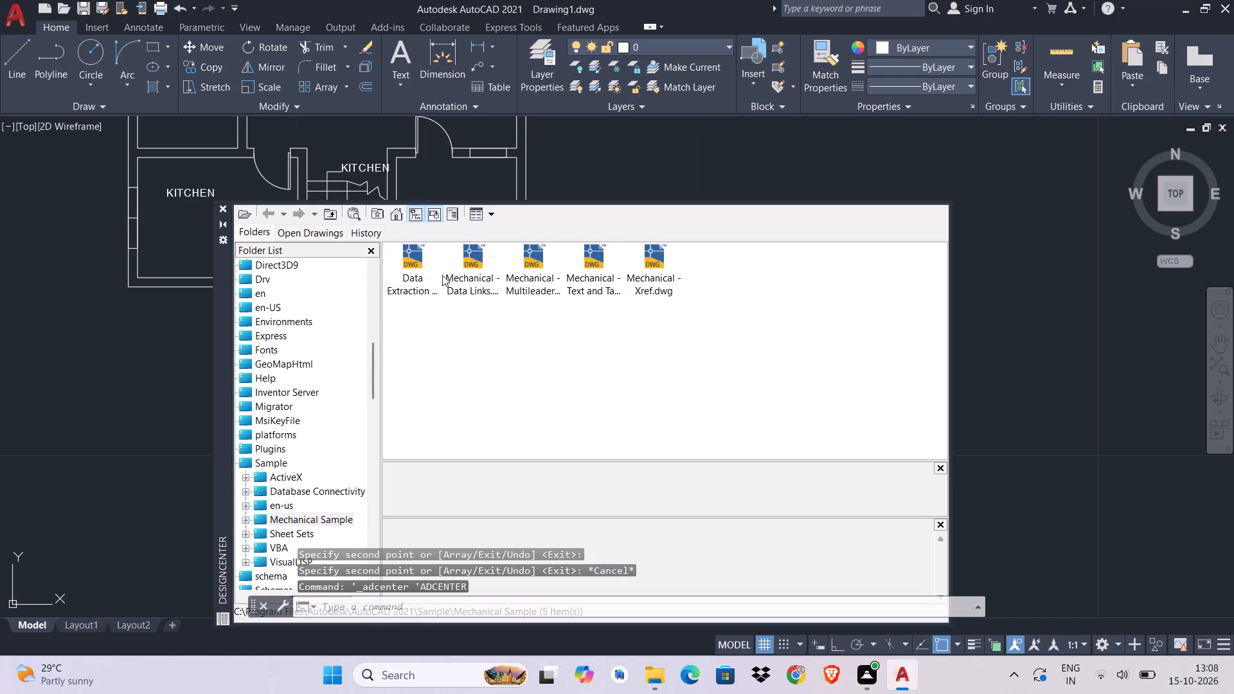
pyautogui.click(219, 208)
# From the 01-04-cad-blocks-net-sofas.dwg library, insert a three-seat sofa east of the plan and a two-seat sofa in the southeast room.
pyautogui.click(752, 80)
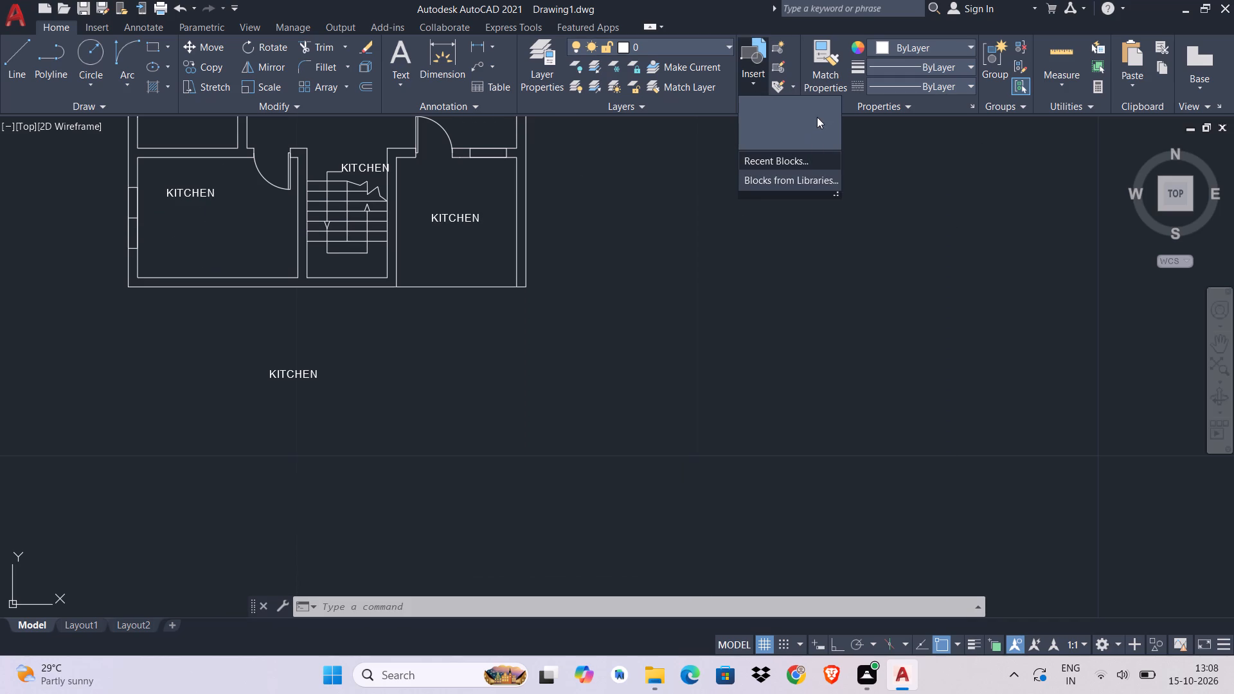
pyautogui.click(806, 176)
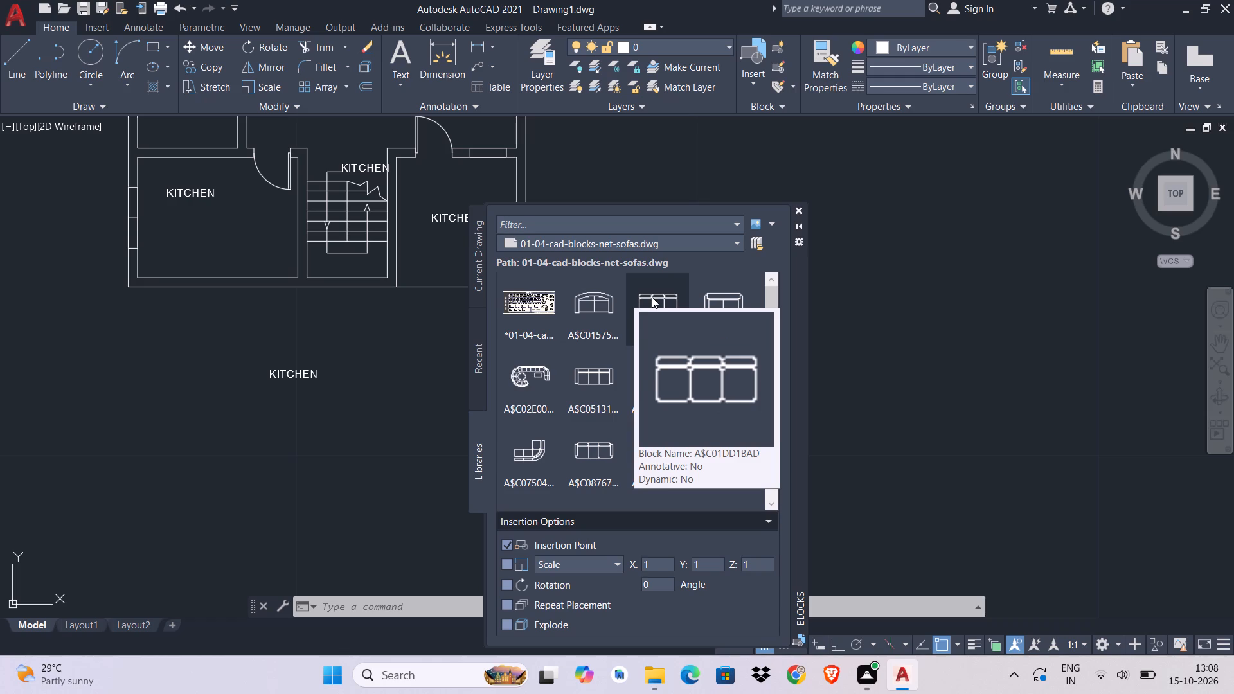
pyautogui.moveTo(652, 297); pyautogui.dragTo(871, 200)
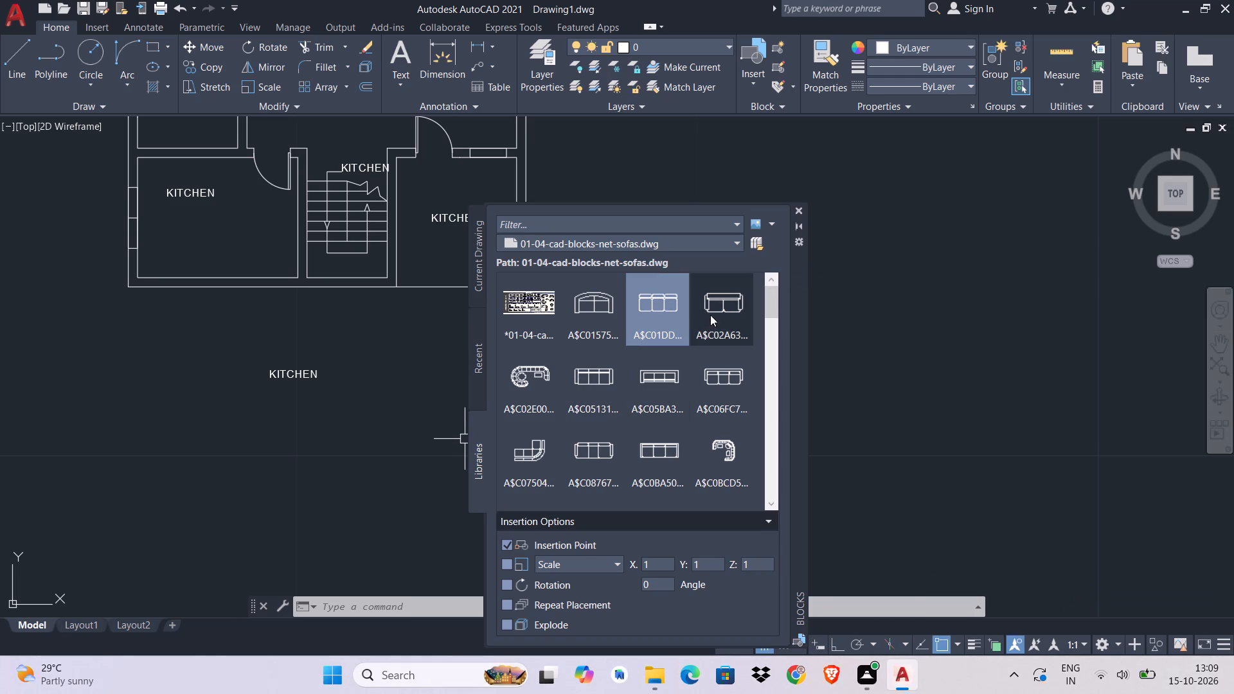
pyautogui.moveTo(715, 314); pyautogui.dragTo(436, 179)
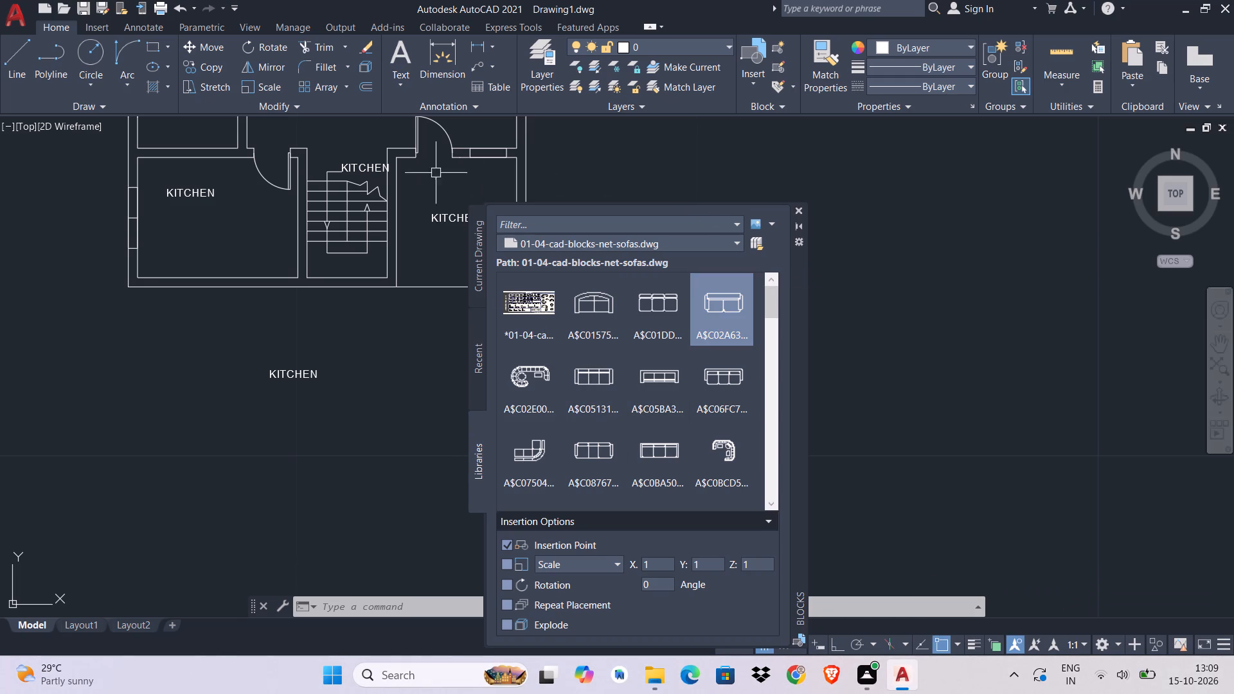
pyautogui.scroll(2, 416, 172)
pyautogui.scroll(-1, 416, 172)
pyautogui.scroll(3, 452, 175)
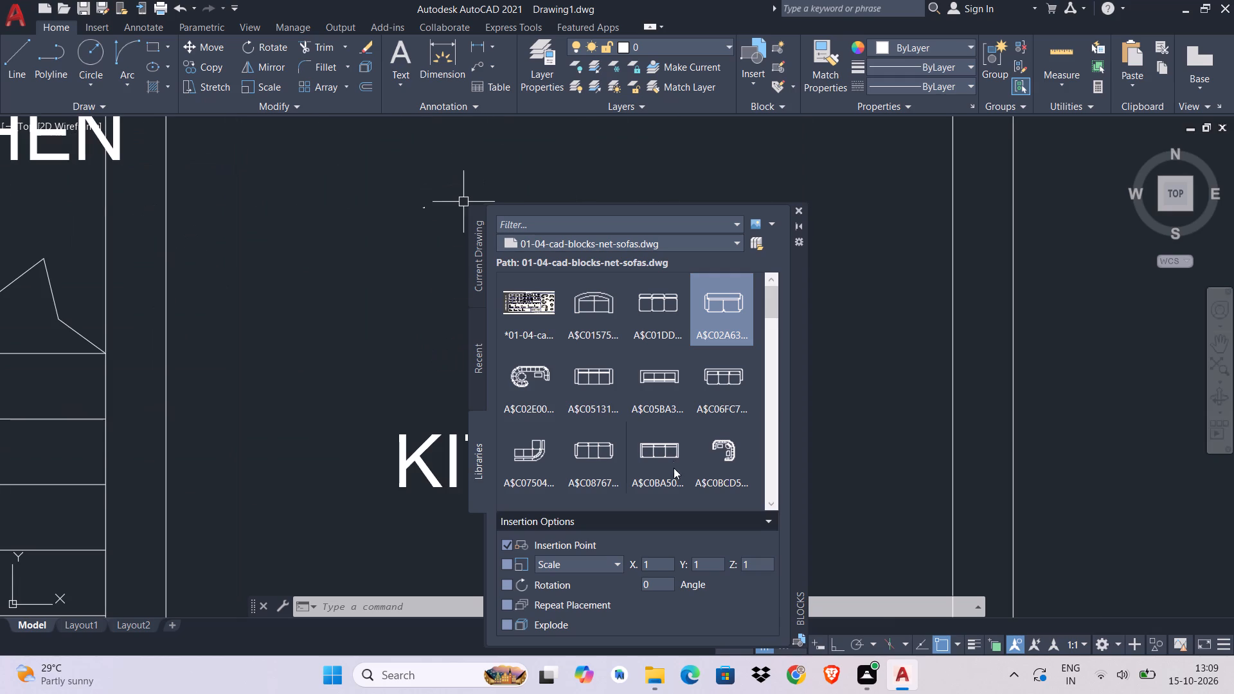
# Dock the Blocks palette at the edge of the drawing area so it no longer covers the plan.
pyautogui.moveTo(771, 211); pyautogui.dragTo(775, 211)
pyautogui.moveTo(775, 211); pyautogui.dragTo(891, 204)
pyautogui.moveTo(800, 323); pyautogui.dragTo(1003, 310)
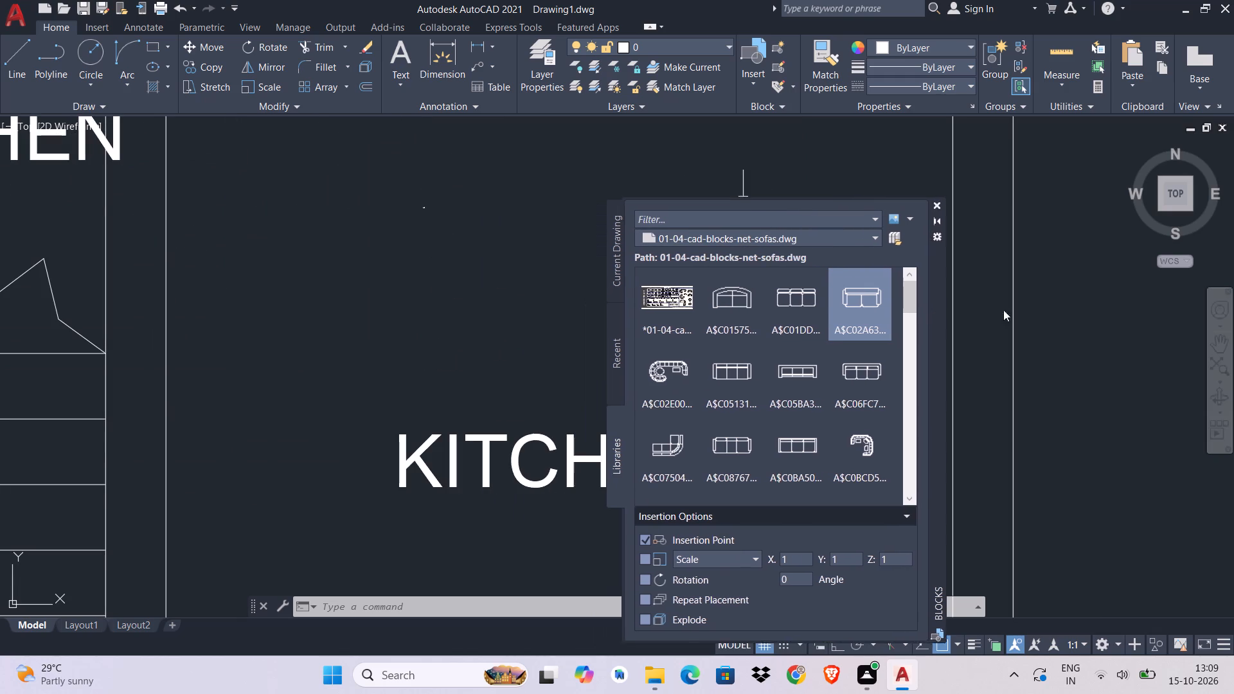
pyautogui.moveTo(1003, 310); pyautogui.dragTo(1214, 239)
# Scale up the tiny two-seat sofa in the southeast room by eye until it is about as wide as a KITCHEN label.
pyautogui.moveTo(380, 182); pyautogui.dragTo(348, 202)
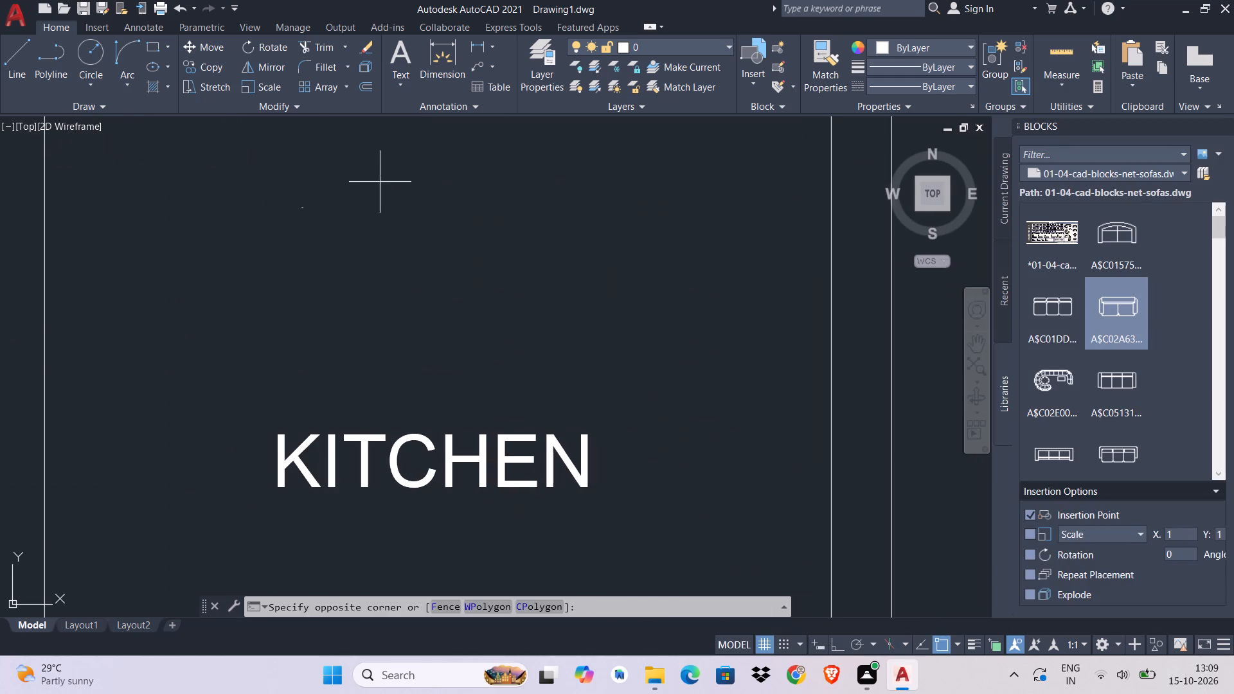
pyautogui.click(222, 272)
pyautogui.write('SC')
pyautogui.press('space')
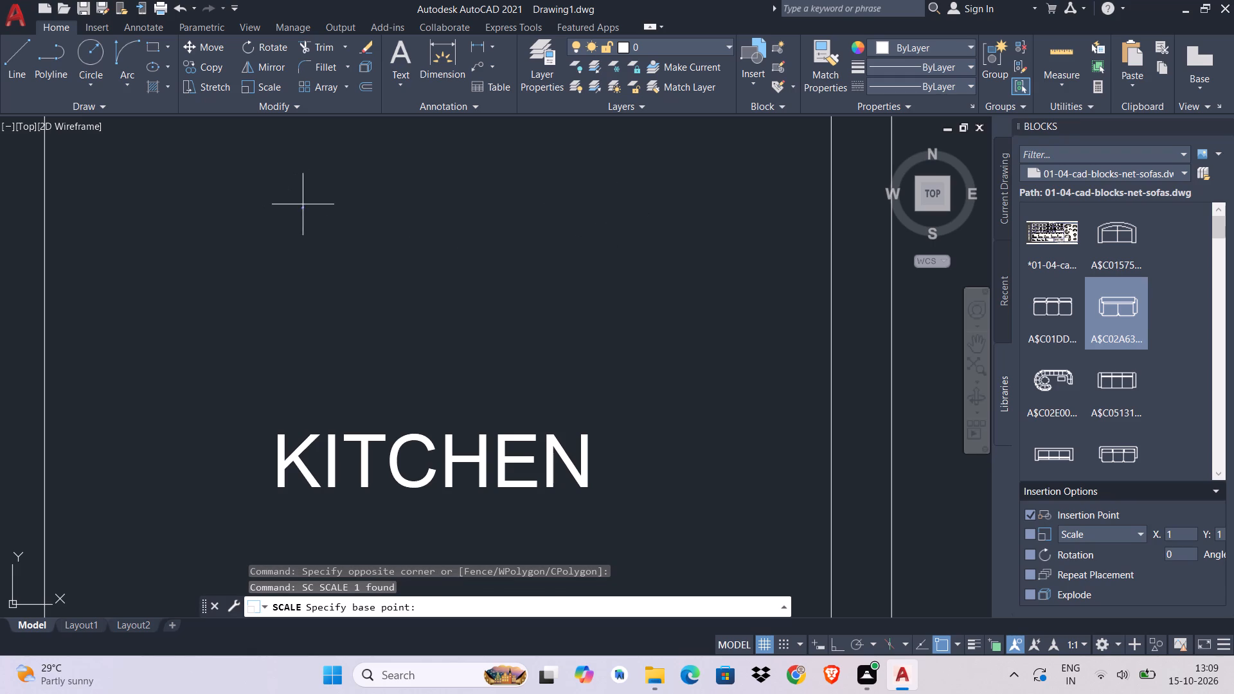
pyautogui.click(300, 206)
pyautogui.scroll(-5, 215, 247)
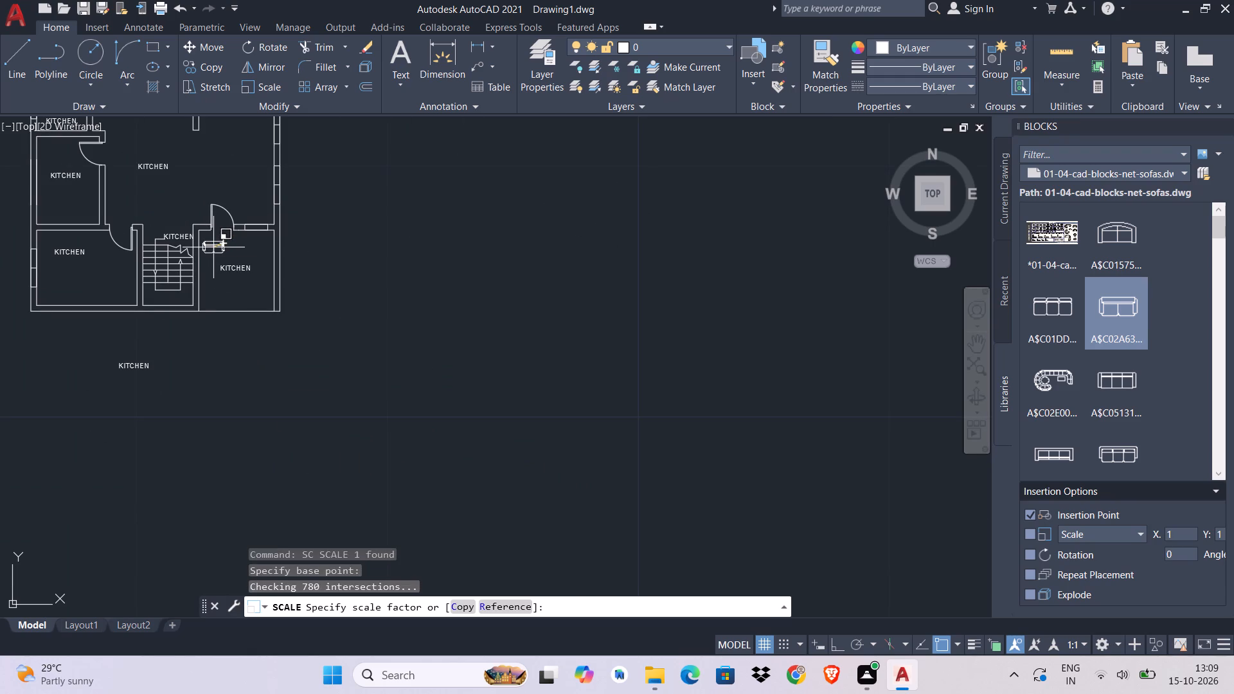
pyautogui.click(210, 249)
# Move the two-seat sofa from the southeast room into the east part of the large room, just below its upper KITCHEN label.
pyautogui.moveTo(295, 251); pyautogui.dragTo(445, 245, button='middle')
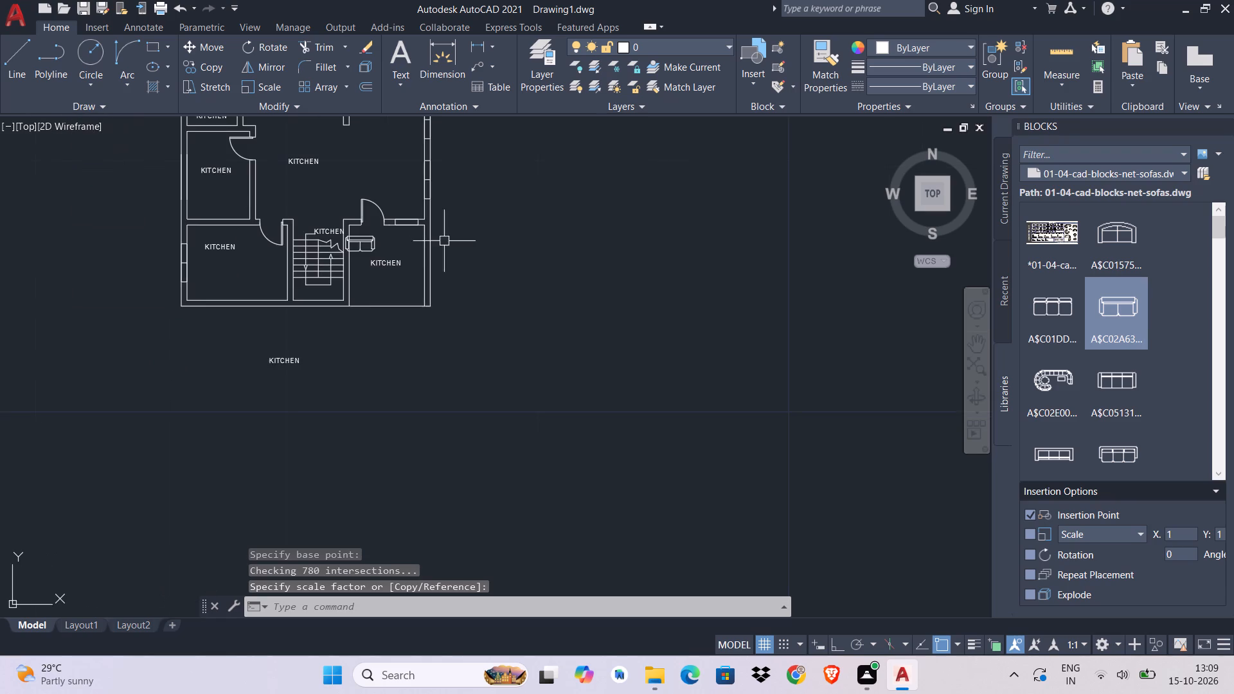
pyautogui.scroll(3, 373, 237)
pyautogui.click(373, 237)
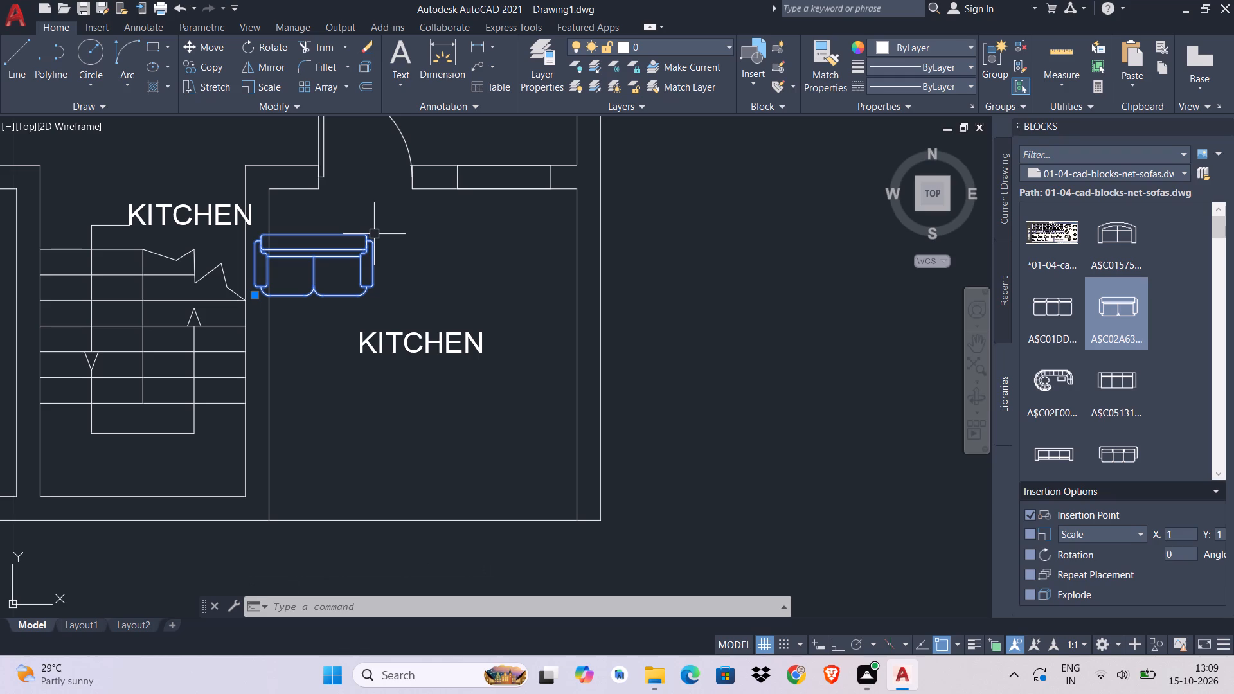
pyautogui.moveTo(430, 267); pyautogui.dragTo(668, 486, button='middle')
pyautogui.scroll(-1, 668, 486)
pyautogui.write('M')
pyautogui.press('space')
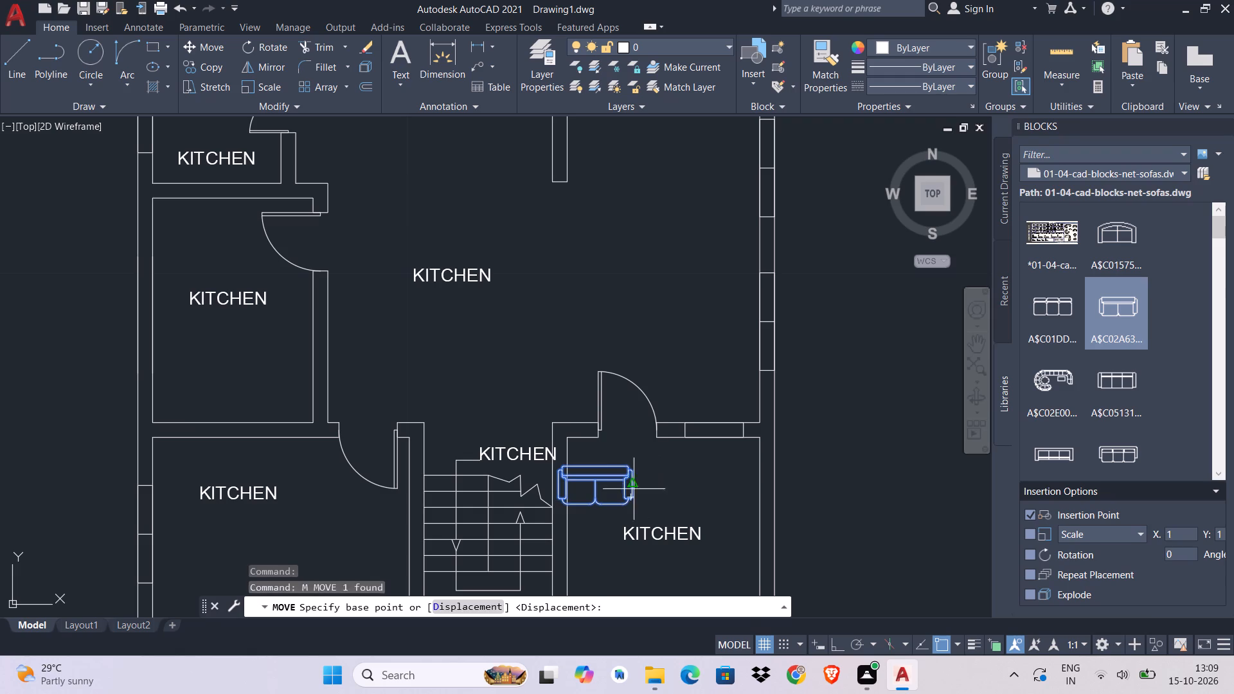
pyautogui.click(626, 490)
pyautogui.moveTo(625, 439); pyautogui.dragTo(622, 457, button='middle')
pyautogui.moveTo(639, 202); pyautogui.dragTo(639, 223, button='middle')
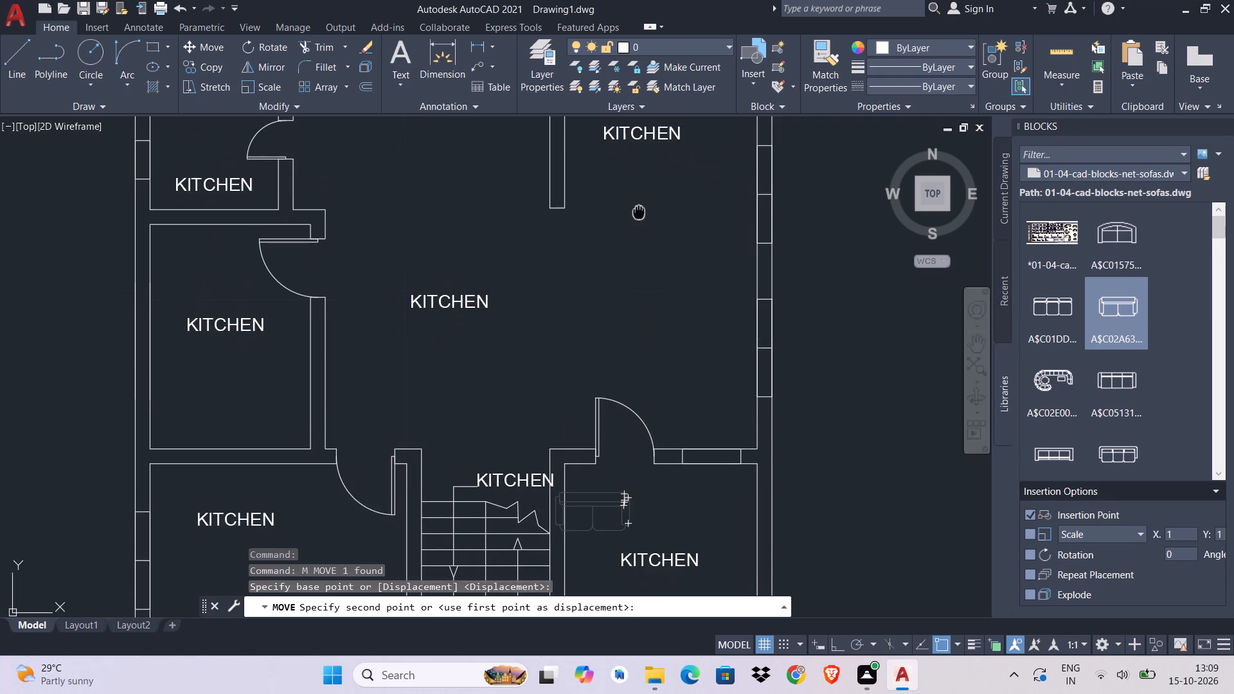
pyautogui.moveTo(639, 223); pyautogui.dragTo(634, 302, button='middle')
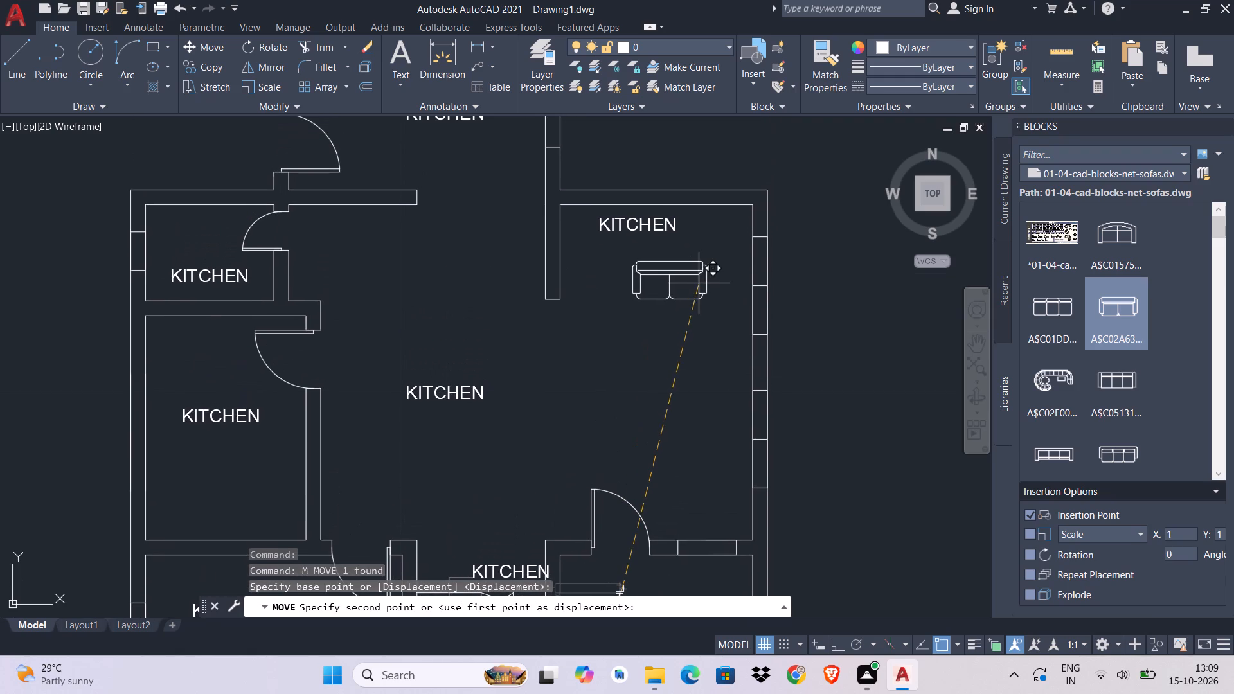
pyautogui.click(697, 292)
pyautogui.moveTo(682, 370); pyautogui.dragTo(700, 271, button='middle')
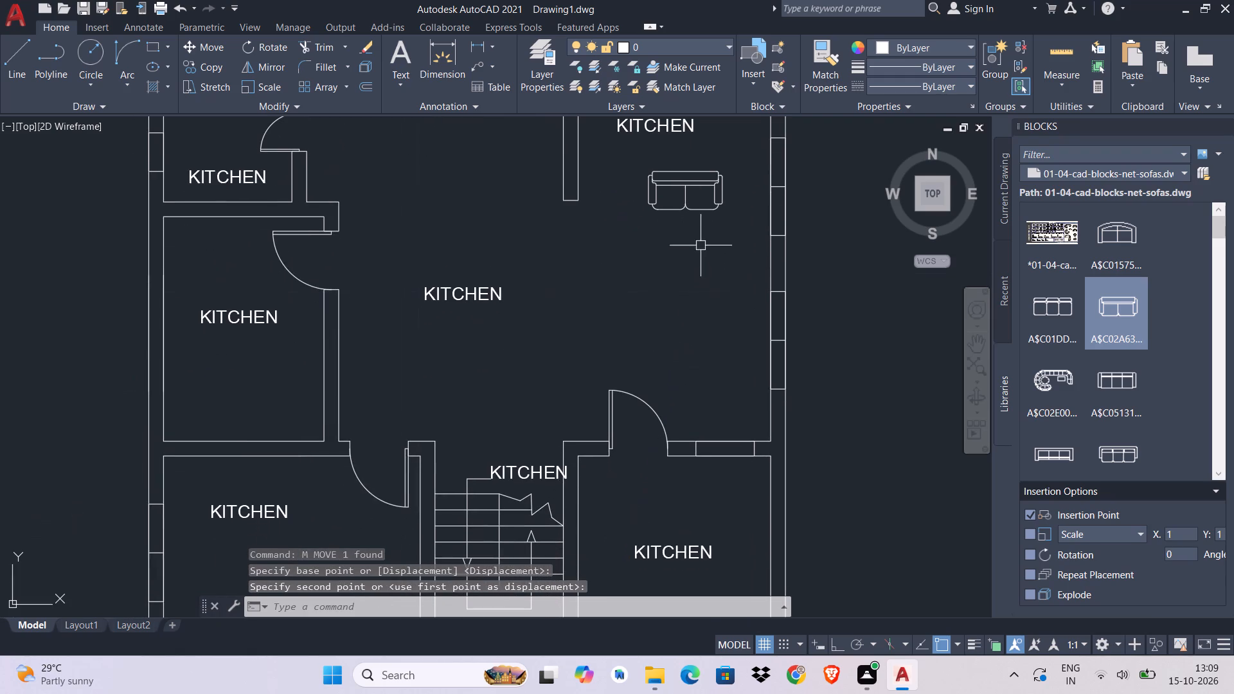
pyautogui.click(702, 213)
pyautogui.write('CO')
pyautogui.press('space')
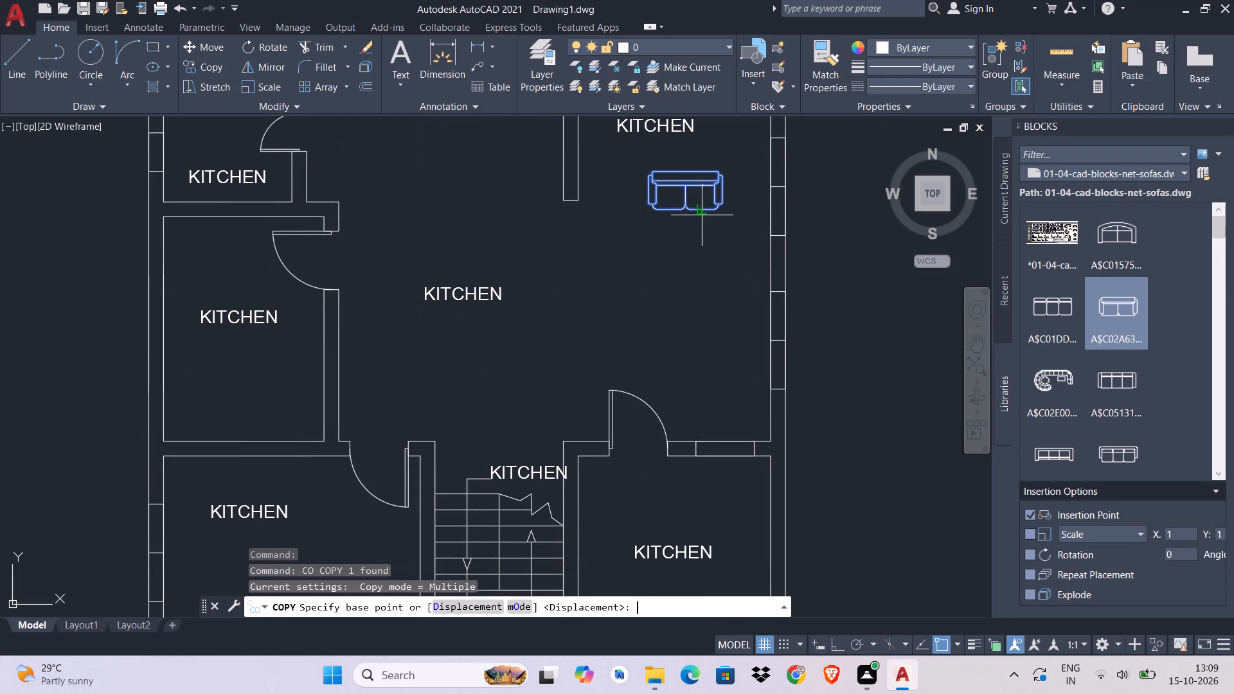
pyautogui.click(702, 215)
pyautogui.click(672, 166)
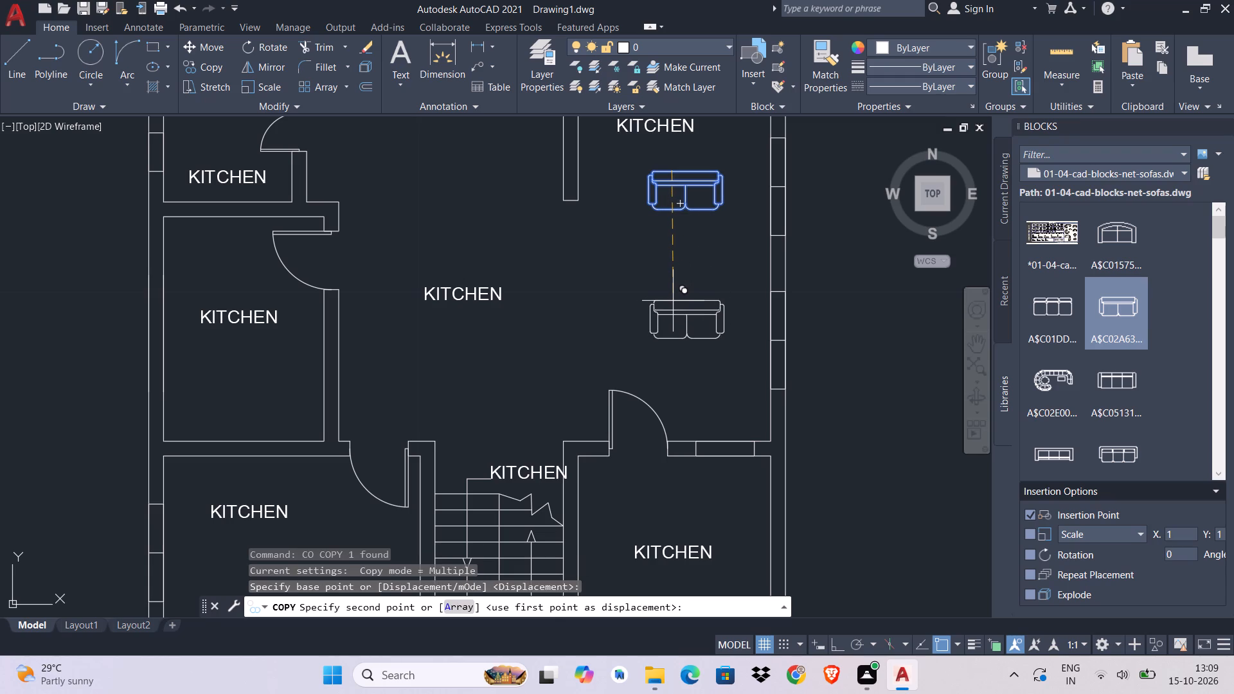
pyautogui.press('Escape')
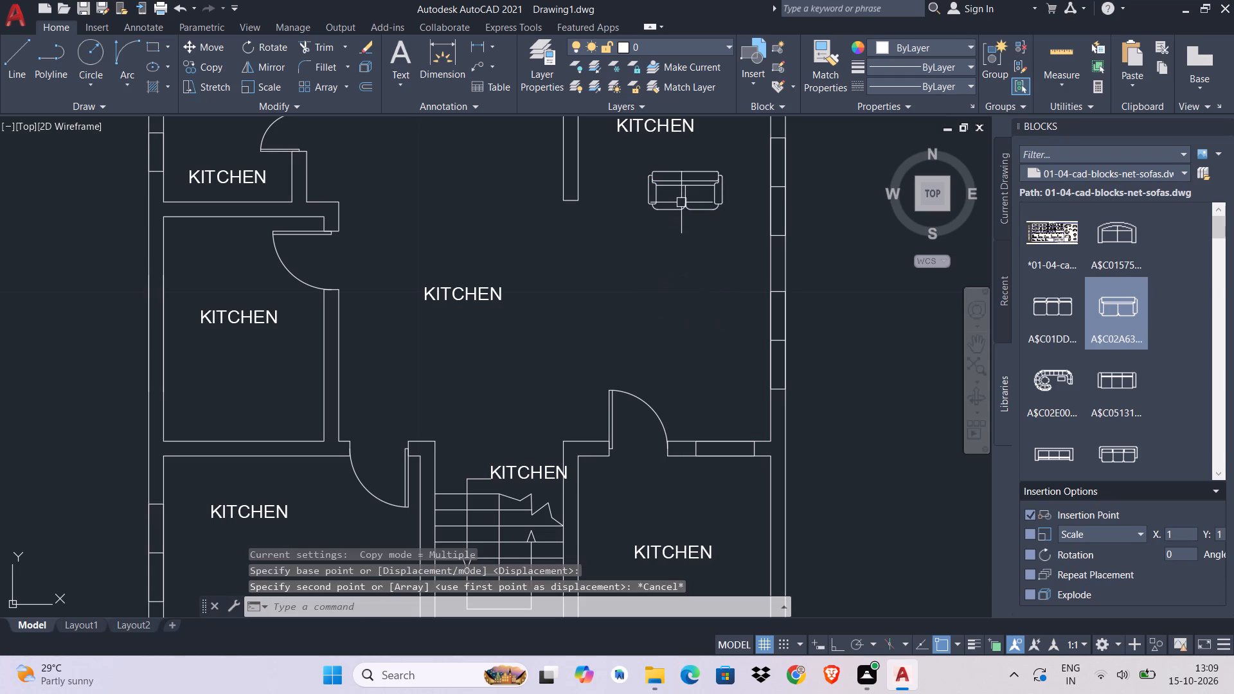
# With Ortho on, mirror the two-seat sofa about a horizontal line along its front edge, keeping the original.
pyautogui.click(681, 199)
pyautogui.hotkey('ctrl', 'l')
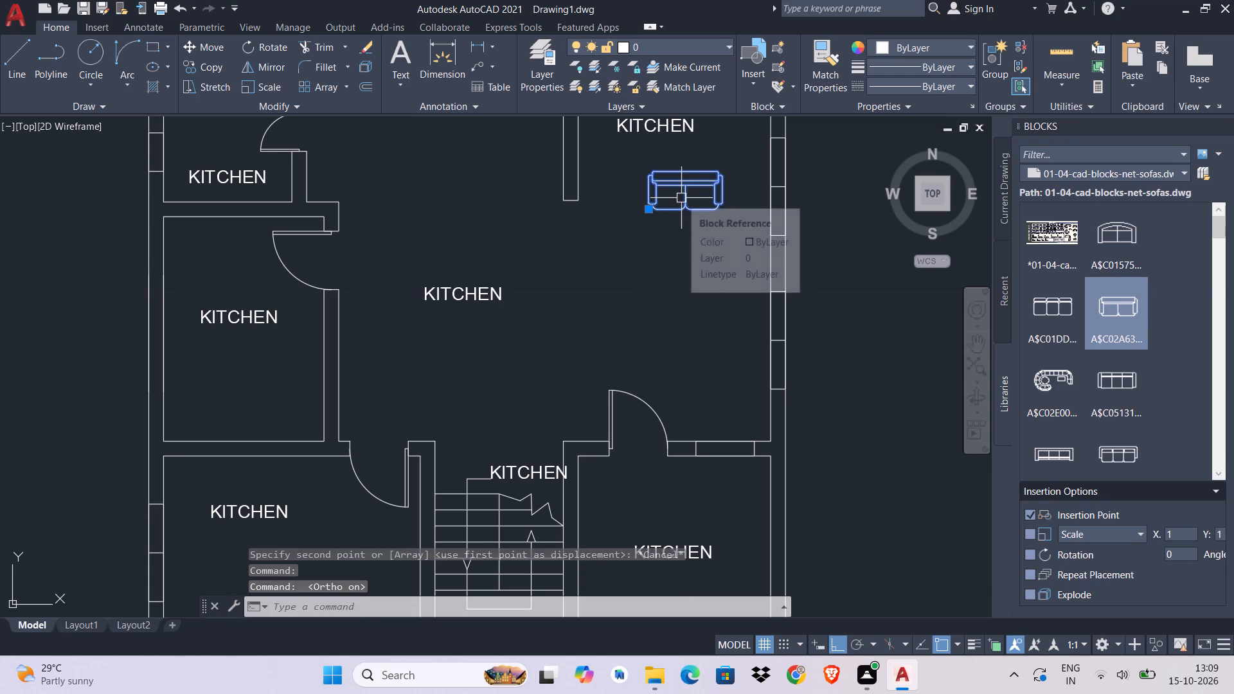
pyautogui.press('m')
pyautogui.write('I')
pyautogui.press('space')
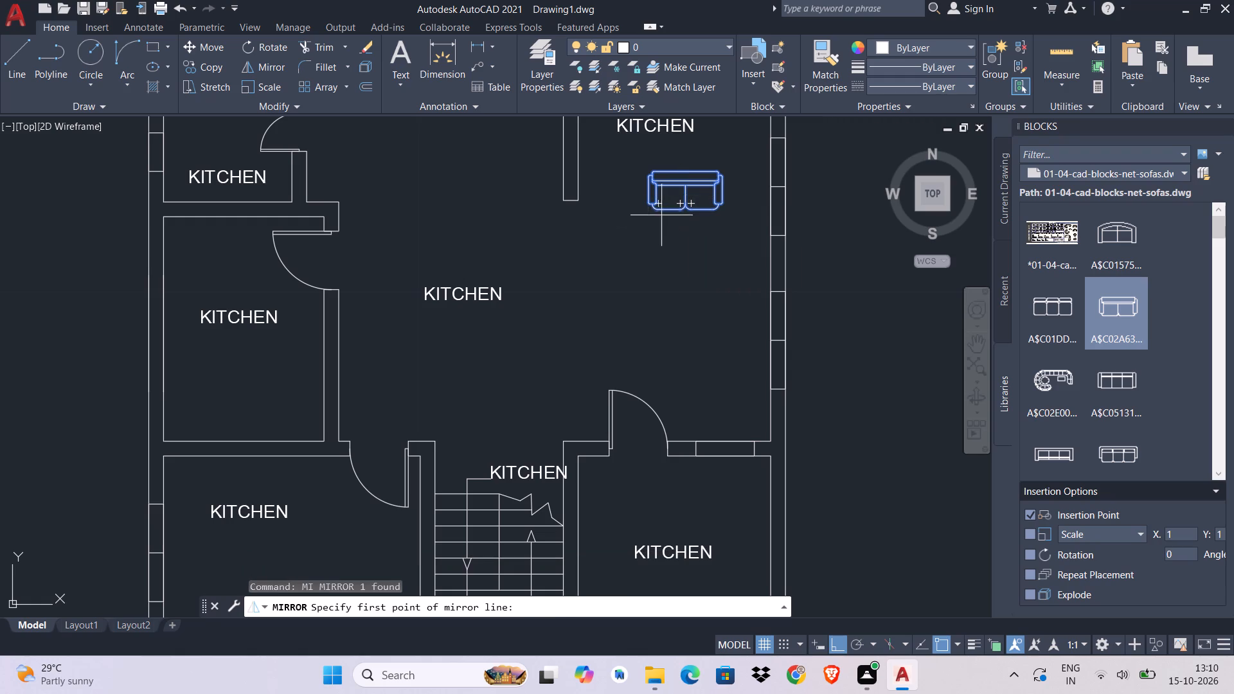
pyautogui.click(654, 216)
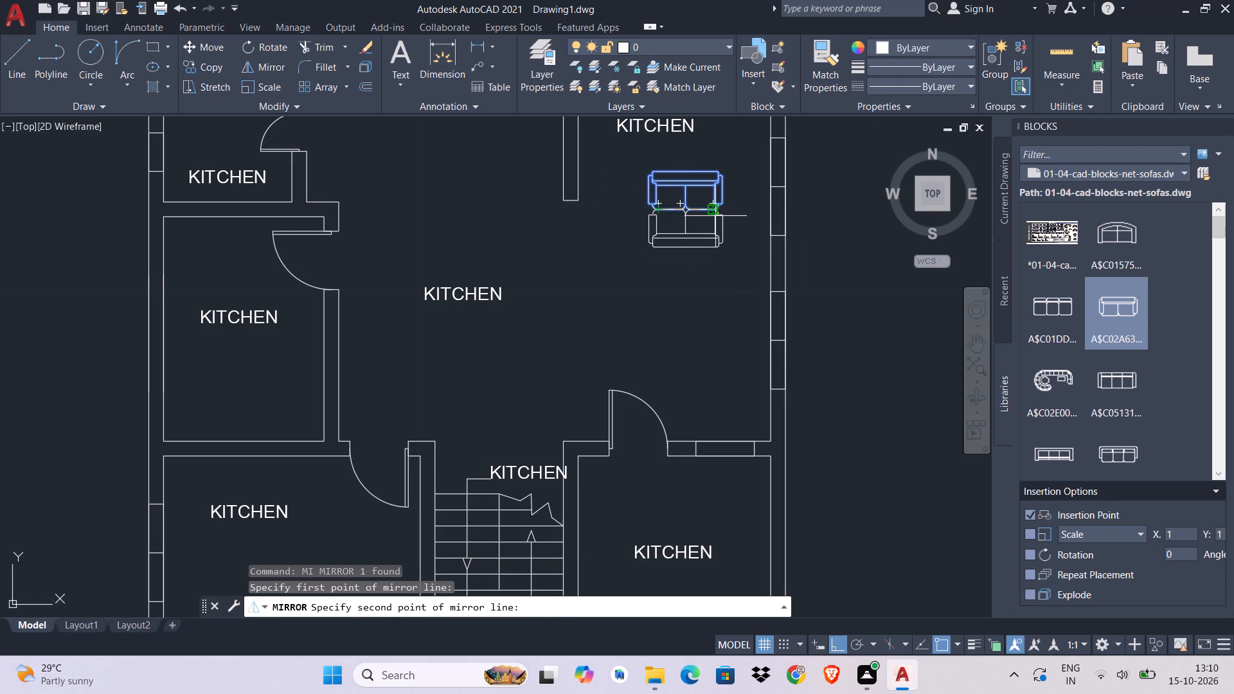
pyautogui.click(715, 216)
pyautogui.press('Return')
# Move the mirrored sofa straight south by about 1.06 so the two sofas face each other across a gap.
pyautogui.click(709, 241)
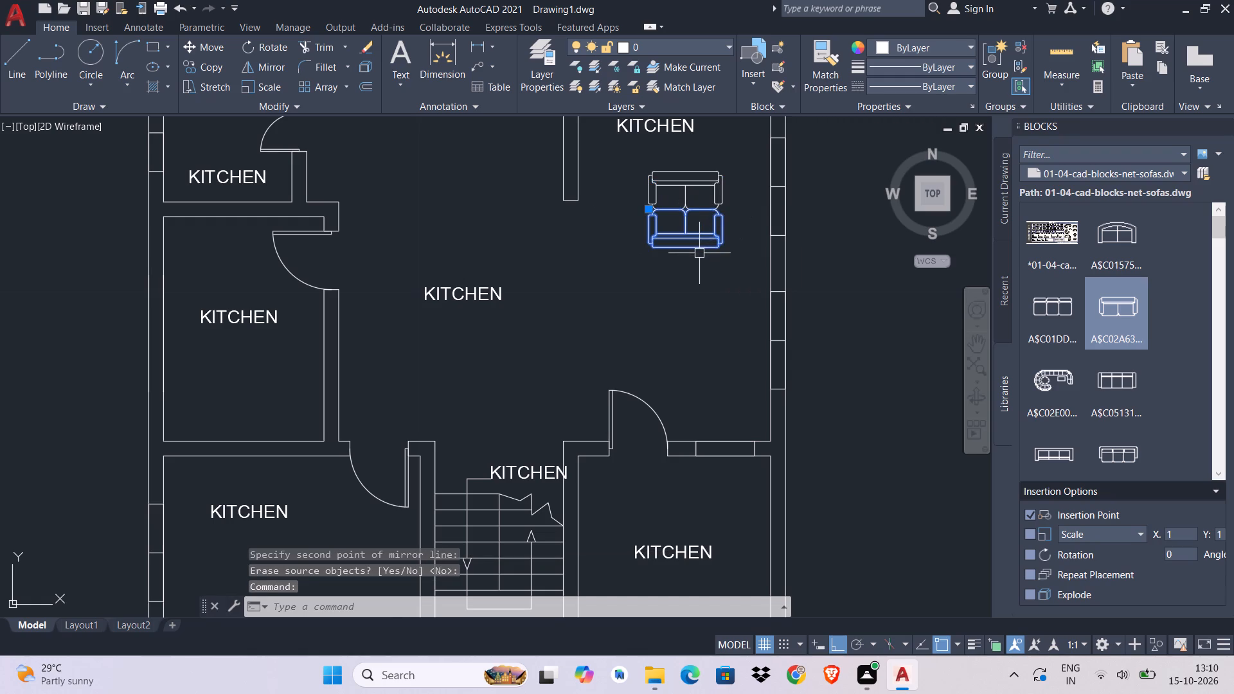
pyautogui.write('M')
pyautogui.press('space')
pyautogui.click(692, 253)
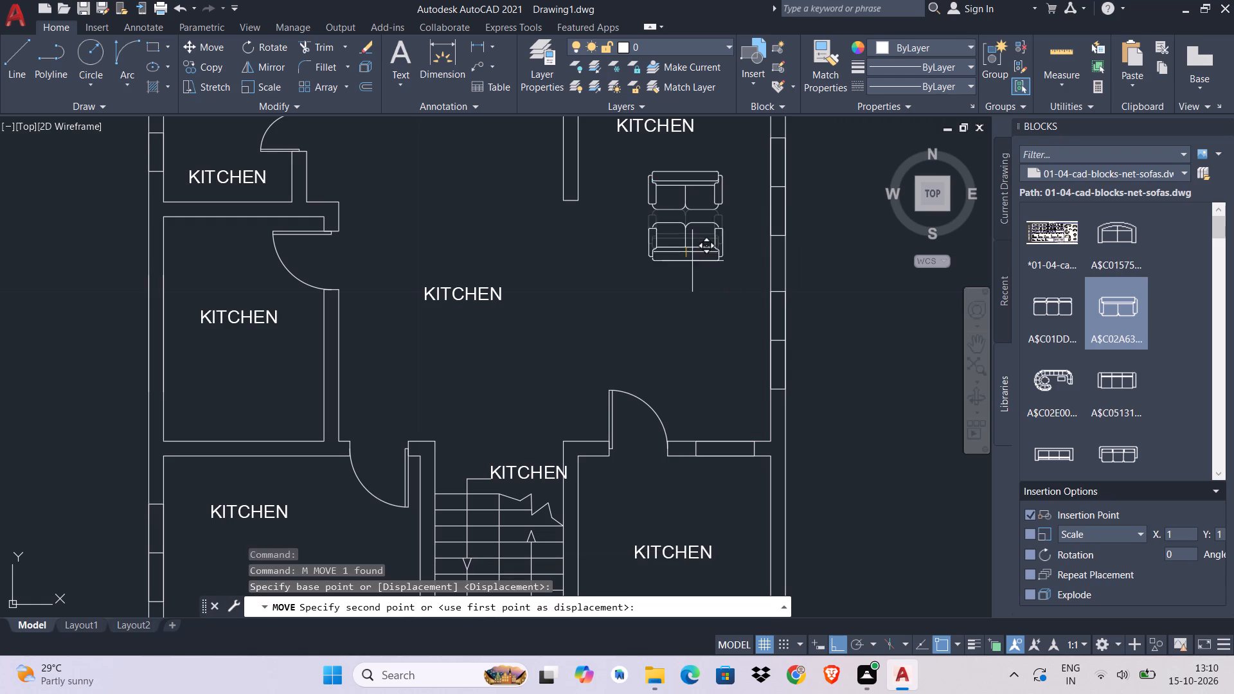
pyautogui.click(685, 316)
# Copy the lower two-seat sofa about 1.88 straight west, next to the large room's KITCHEN label.
pyautogui.click(688, 295)
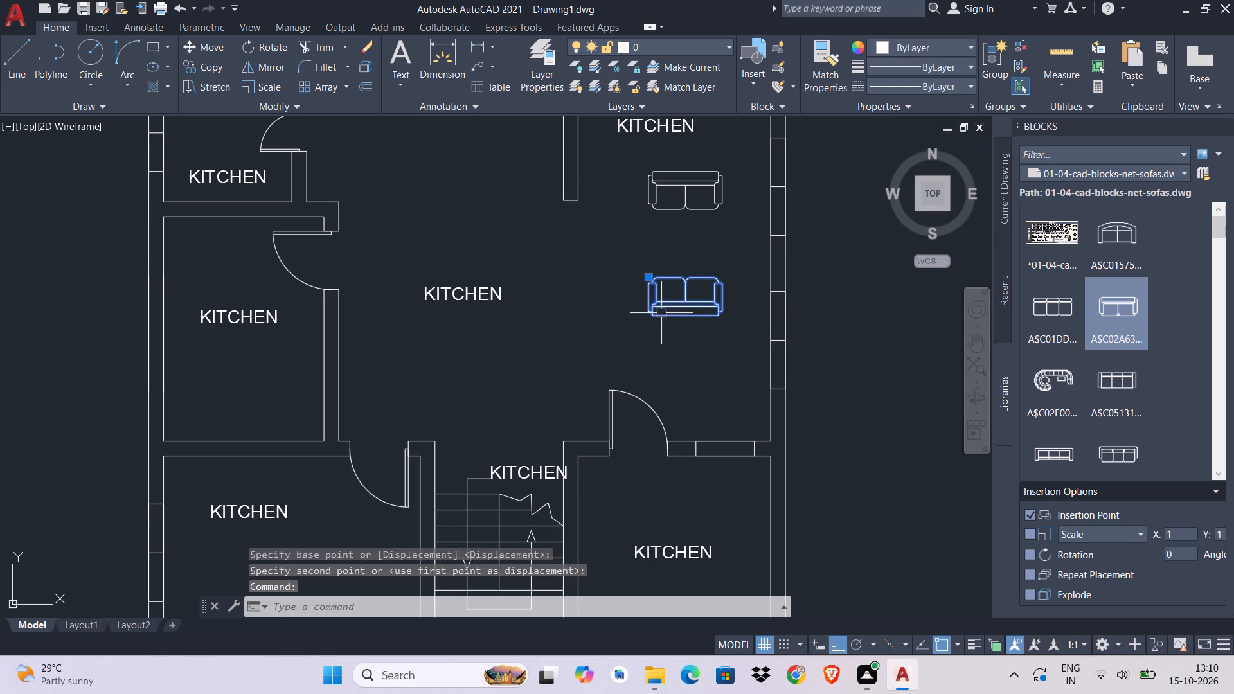
pyautogui.press('r')
pyautogui.press('Escape')
pyautogui.write('CO')
pyautogui.press('space')
pyautogui.click(663, 298)
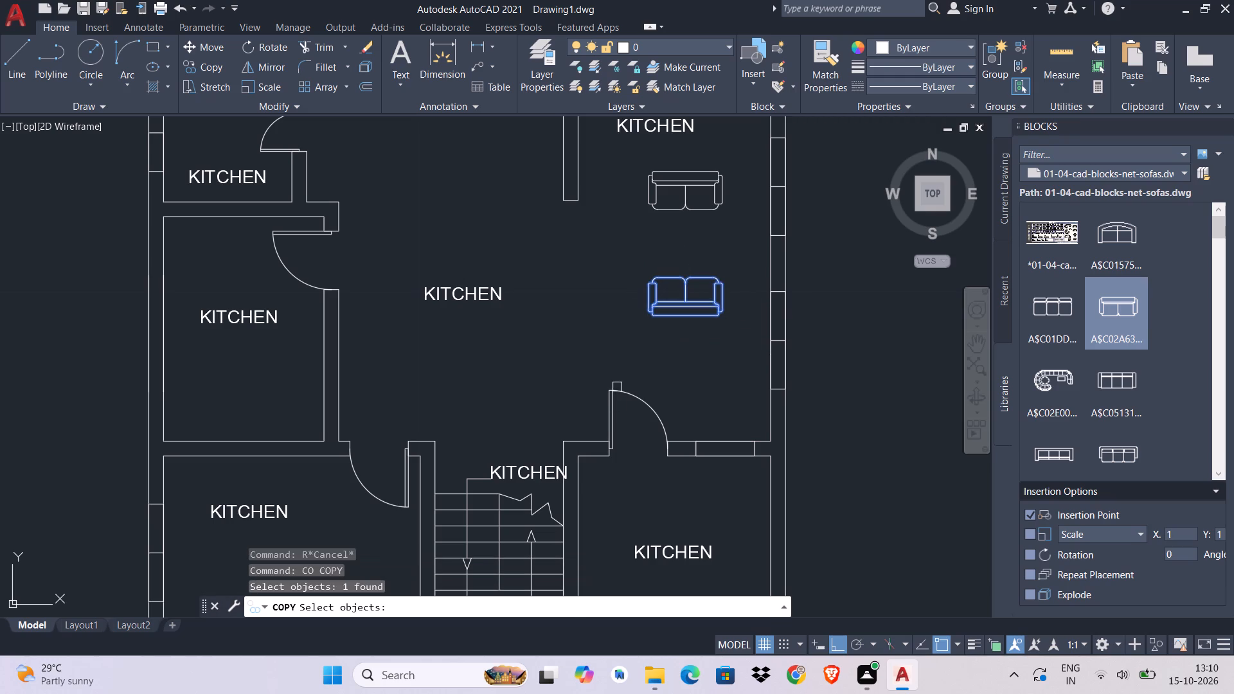
pyautogui.press('Return')
pyautogui.click(690, 321)
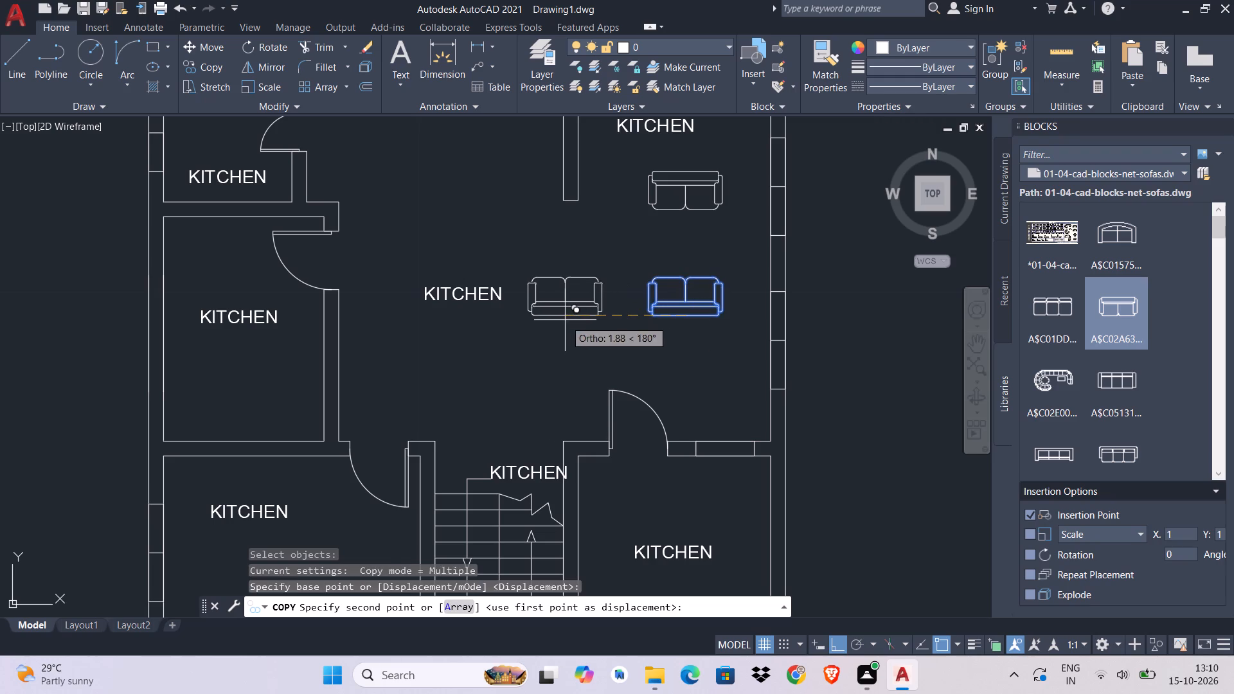
pyautogui.click(565, 320)
pyautogui.press('Escape')
# Rotate the west sofa copy by 270° about its upper east corner so it faces east.
pyautogui.click(582, 254)
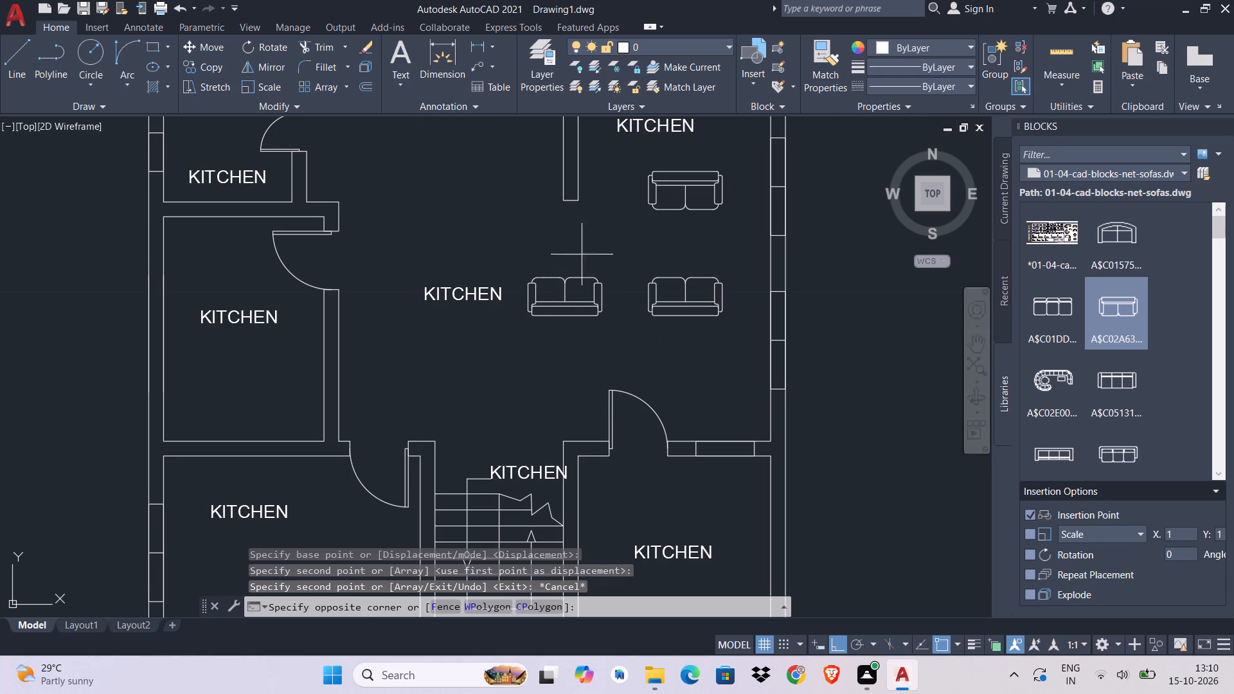
pyautogui.click(530, 380)
pyautogui.write('RO')
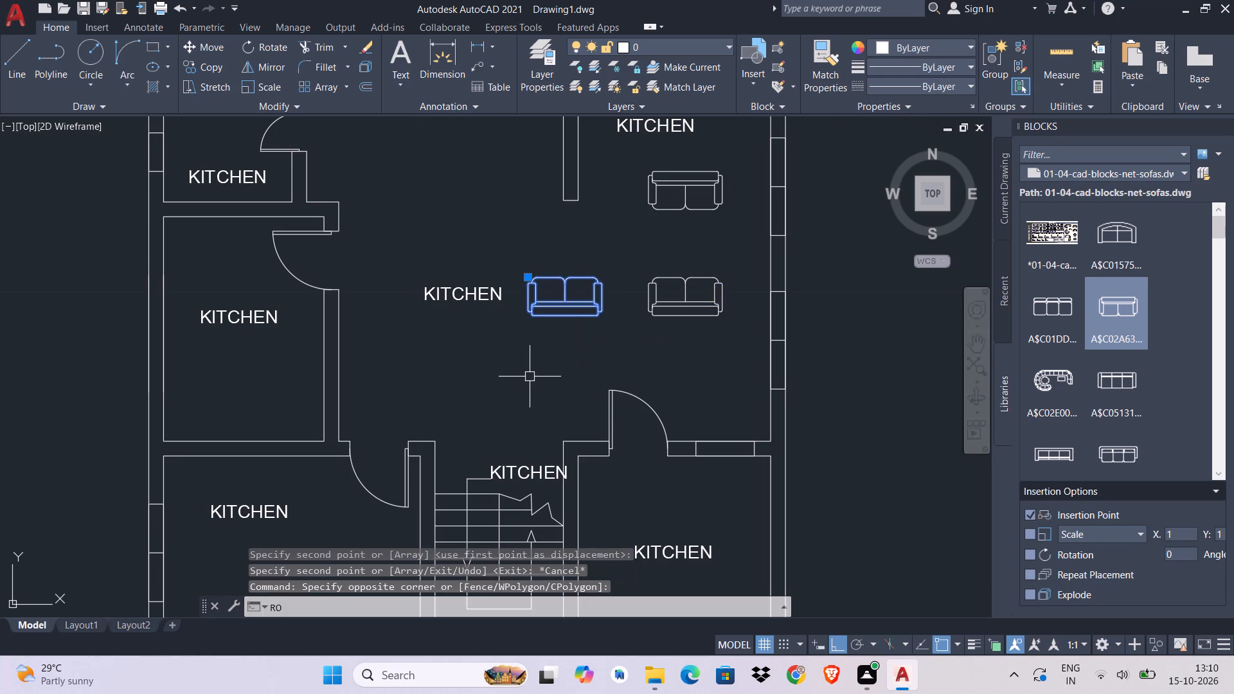
pyautogui.press('space')
pyautogui.click(604, 284)
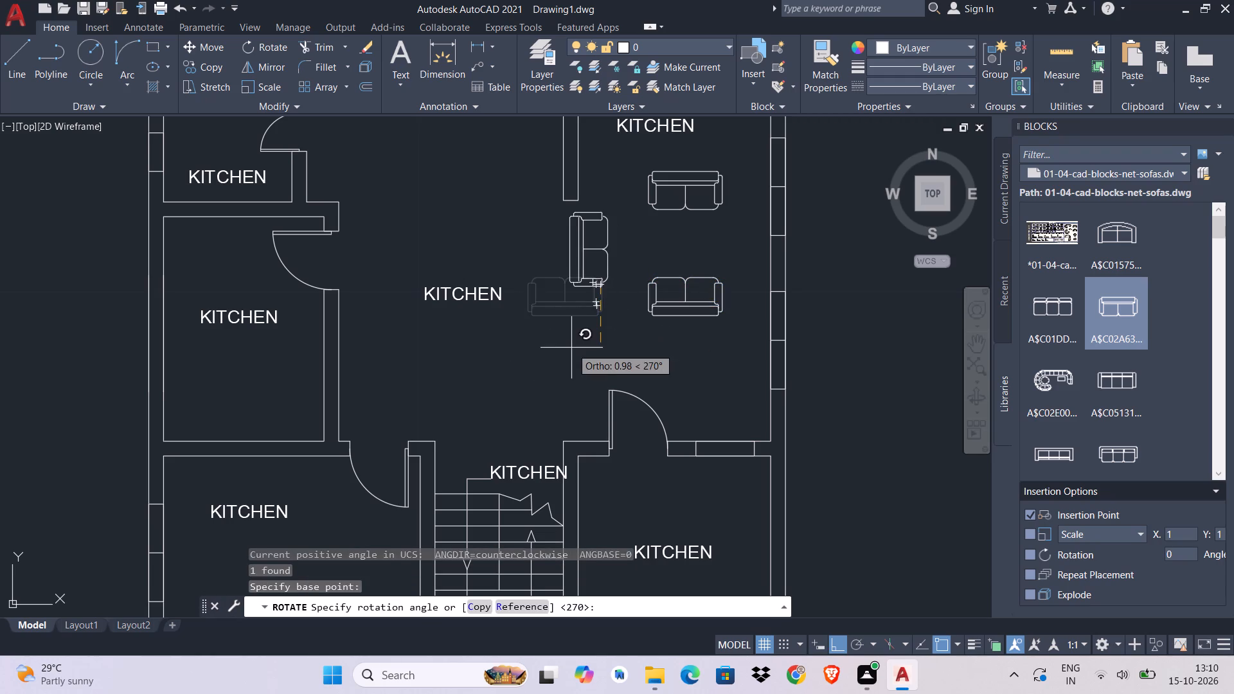
pyautogui.click(571, 348)
# Move the rotated sofa slightly east so it sits just west of the two facing sofas.
pyautogui.click(598, 280)
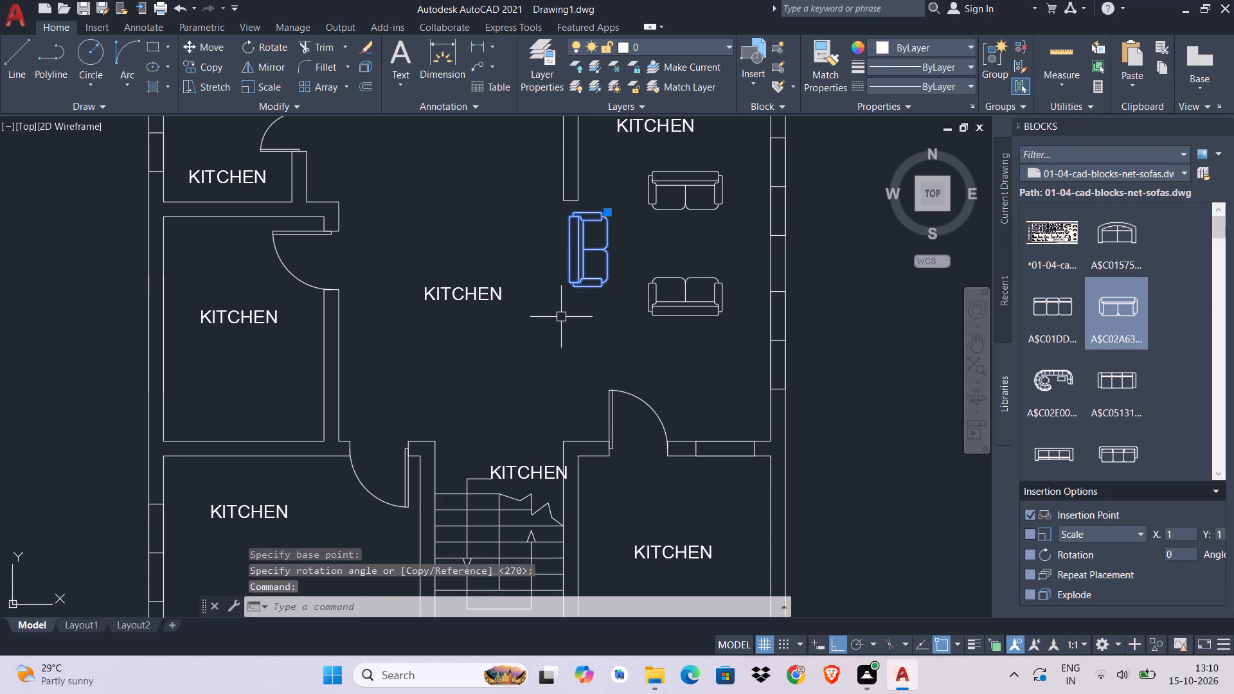
pyautogui.press('m')
pyautogui.press('space')
pyautogui.click(575, 246)
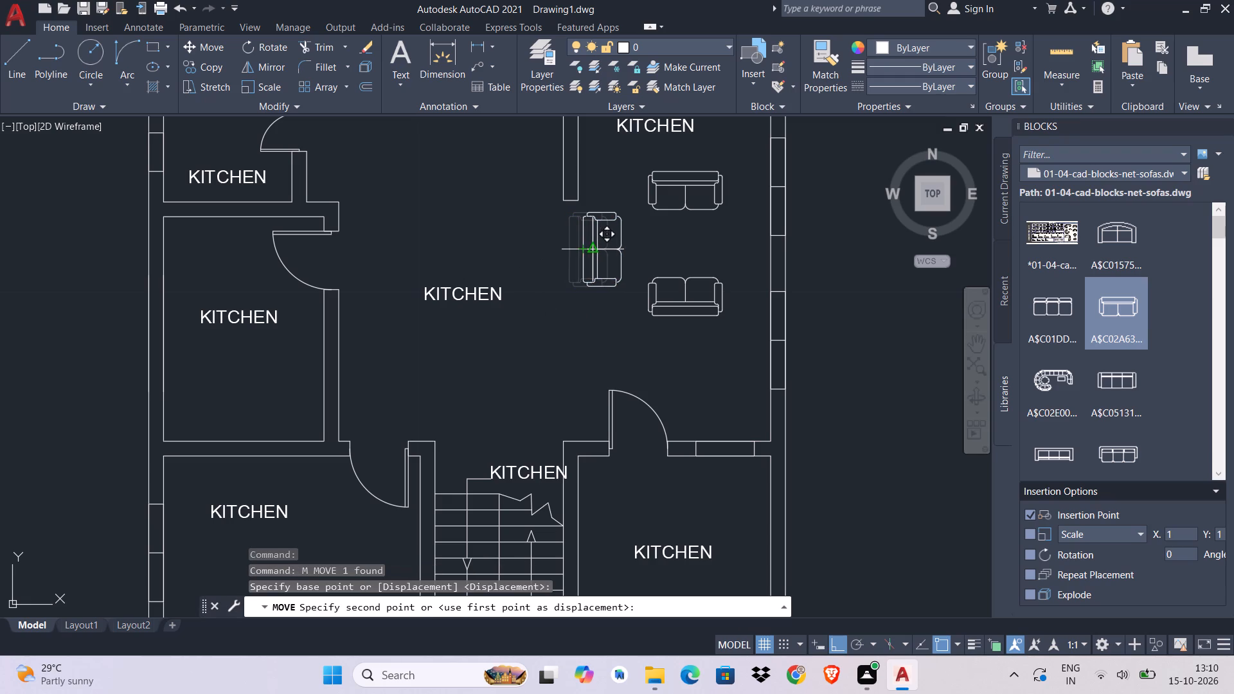
pyautogui.click(602, 246)
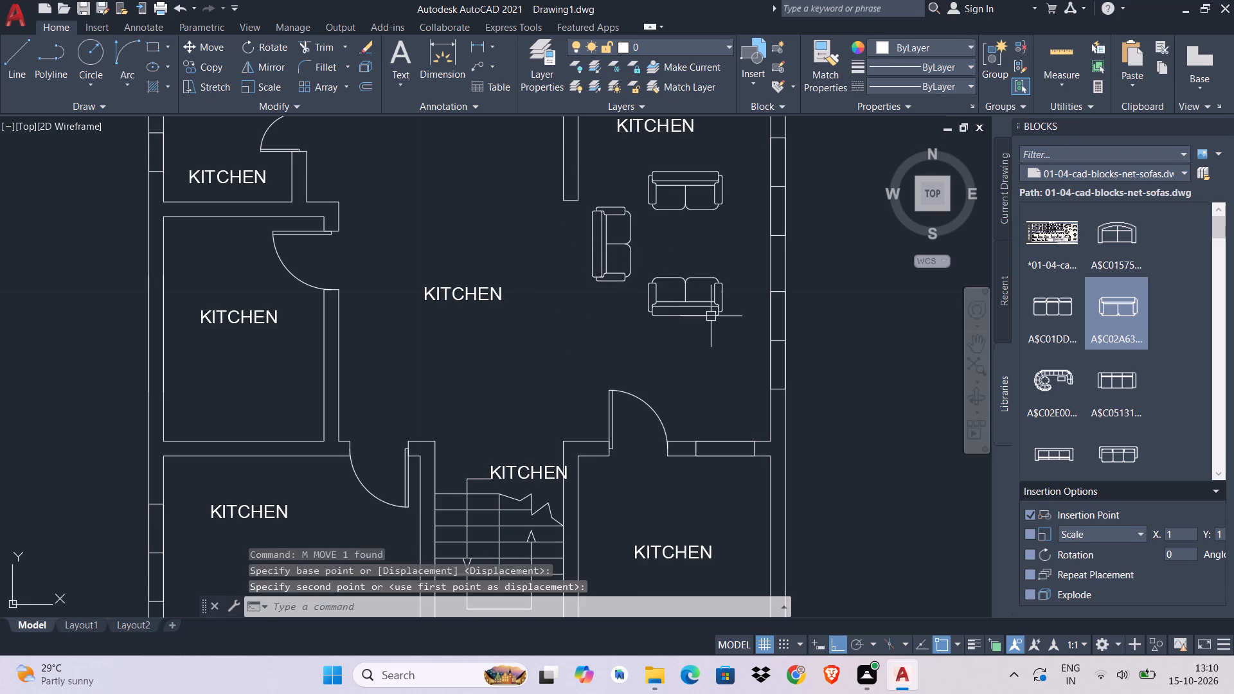
# Move the lower two-seat sofa about 0.41 further straight south to widen the seating area.
pyautogui.click(710, 316)
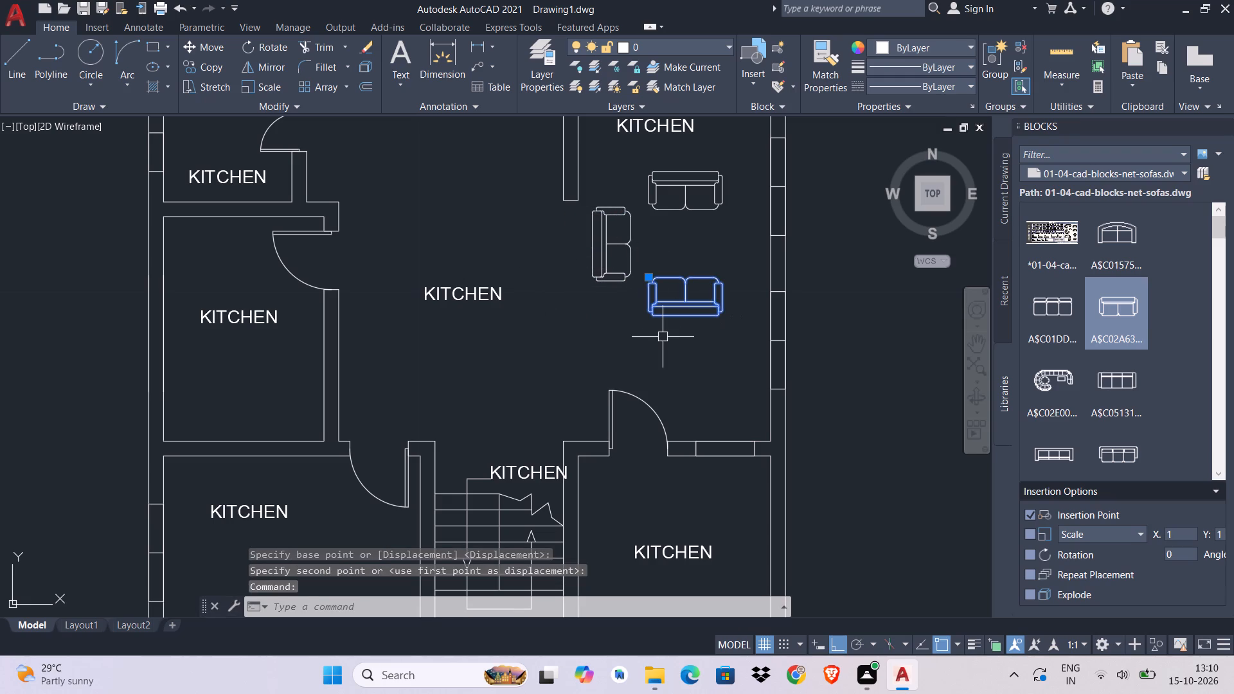
pyautogui.press('BackSpace')
pyautogui.write('M')
pyautogui.press('space')
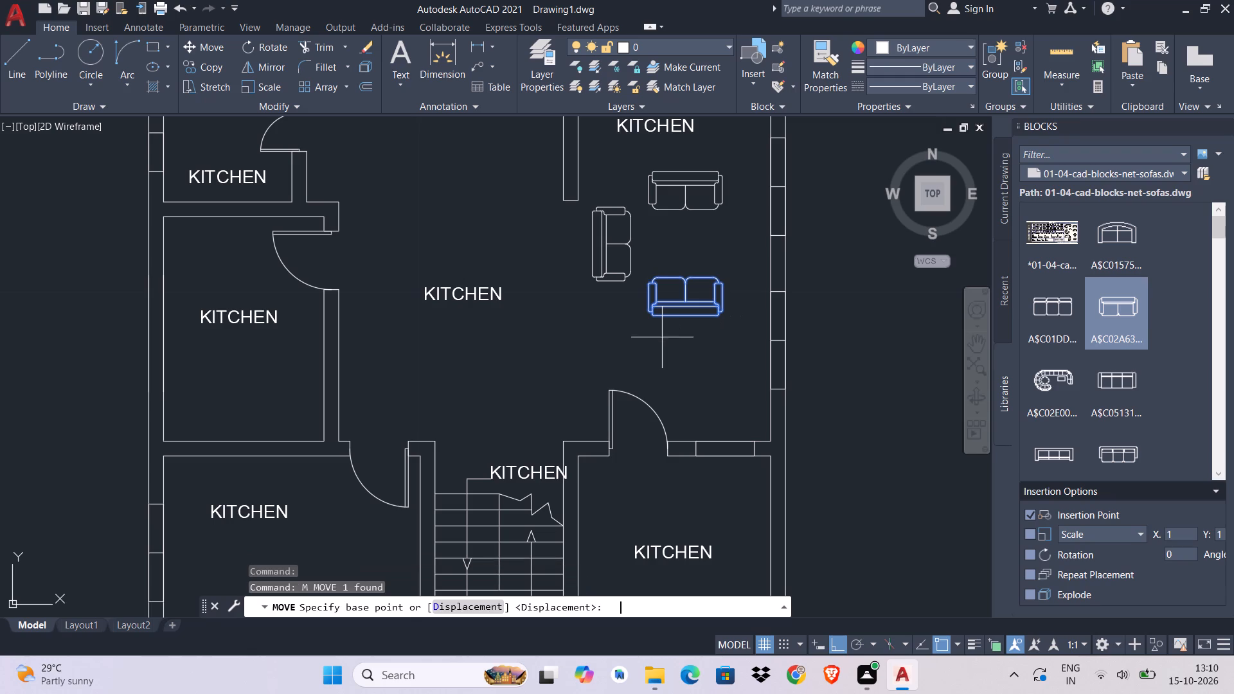
pyautogui.click(688, 319)
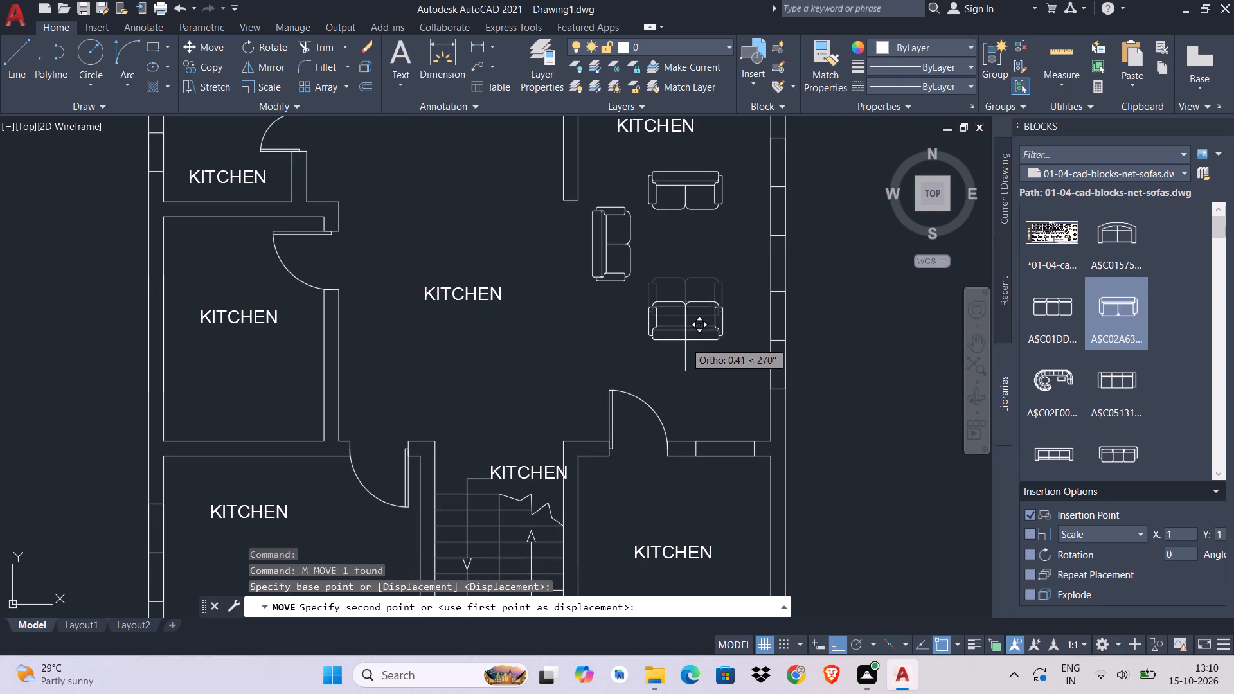
pyautogui.click(686, 341)
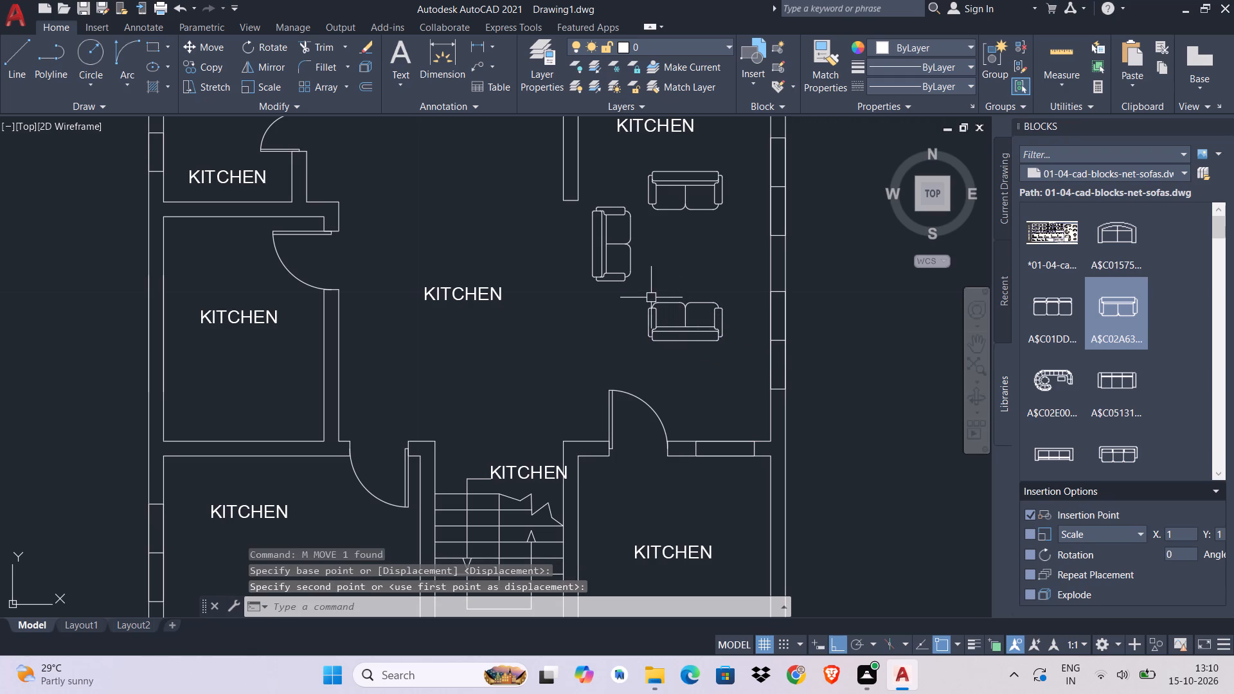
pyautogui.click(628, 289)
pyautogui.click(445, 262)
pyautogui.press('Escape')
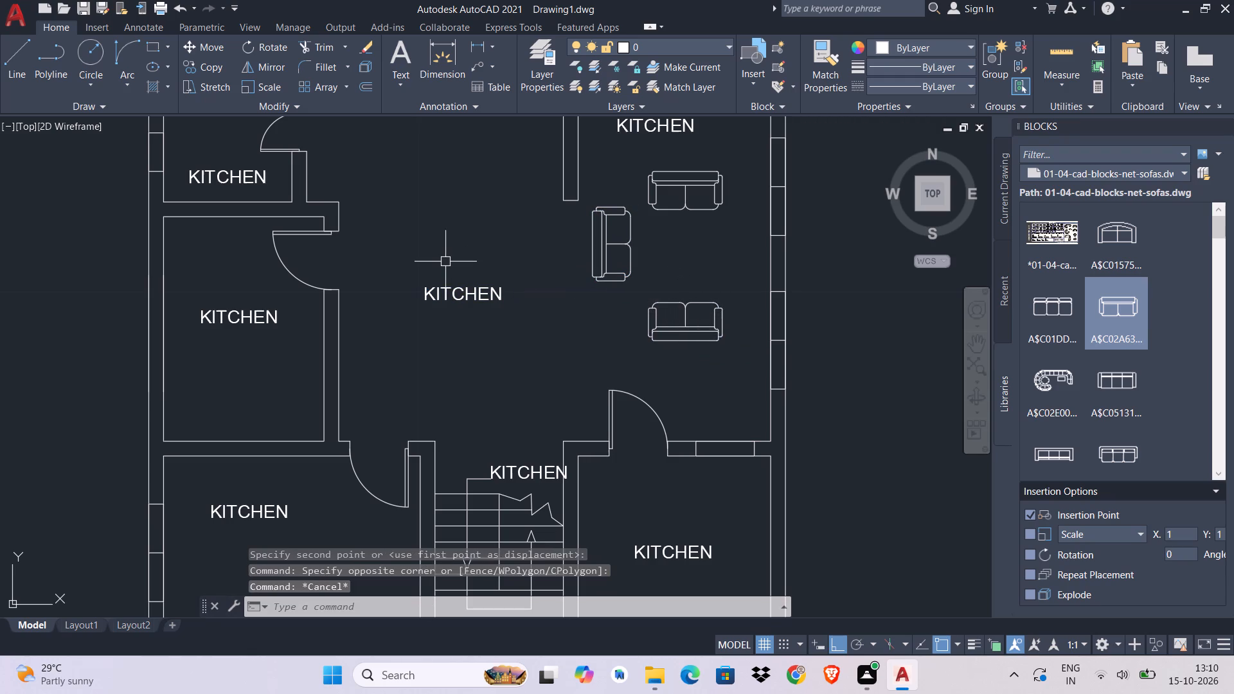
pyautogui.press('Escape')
# With Ortho off, move the rotated sofa slightly south to centre it between the upper and lower sofas.
pyautogui.click(594, 269)
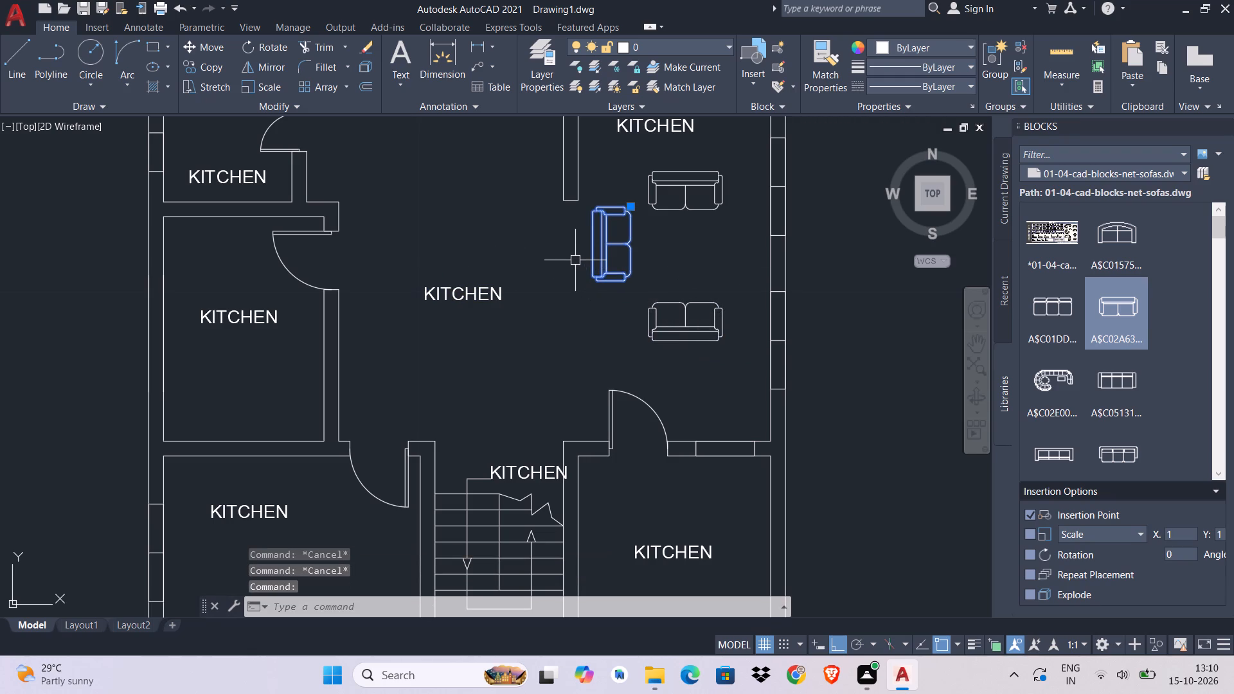
pyautogui.hotkey('ctrl', 'l')
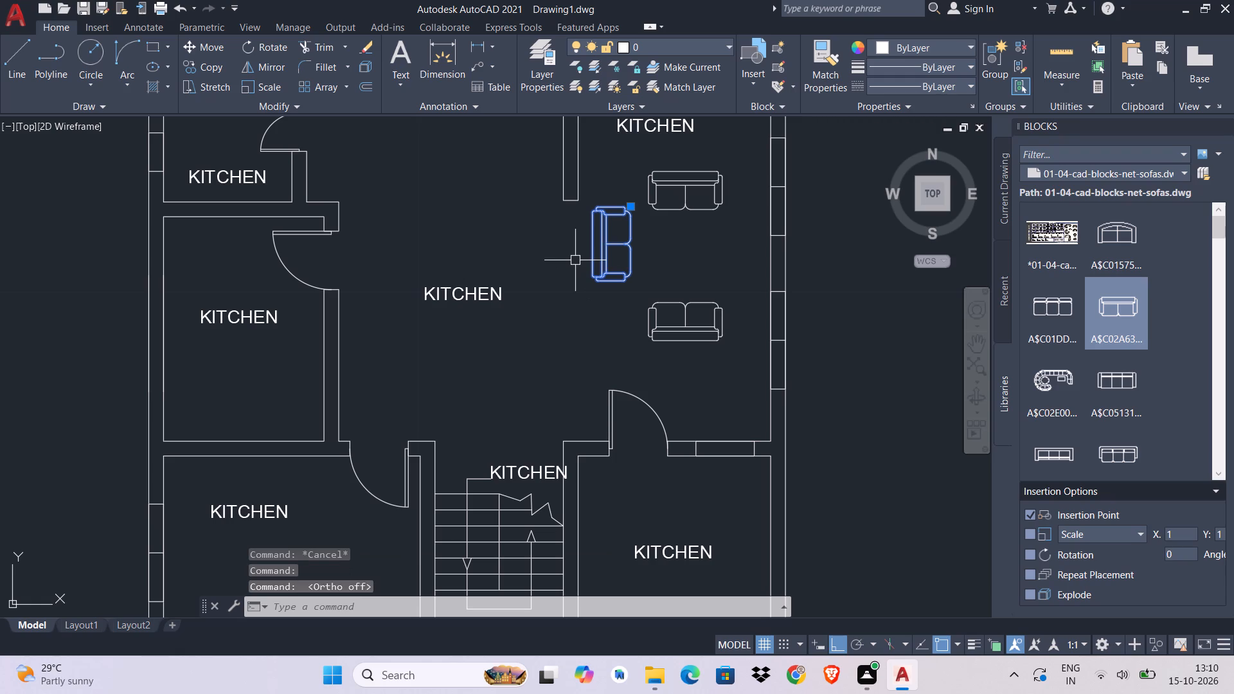
pyautogui.write('M')
pyautogui.press('space')
pyautogui.click(602, 243)
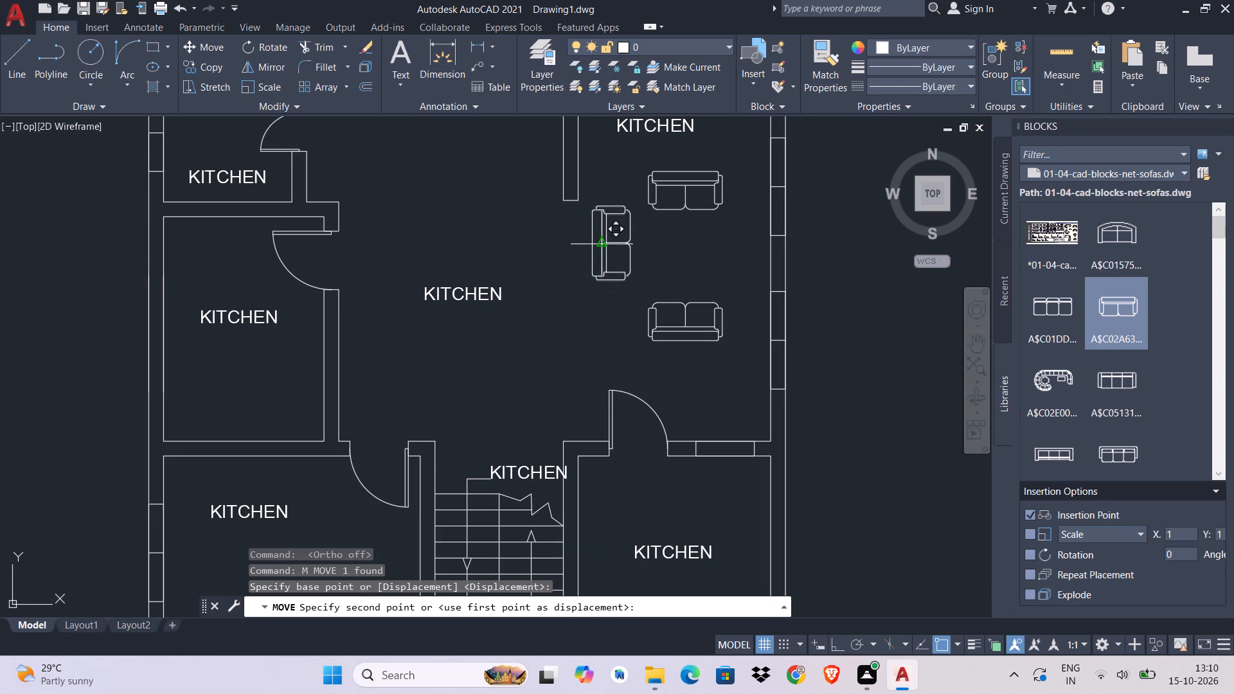
pyautogui.click(604, 258)
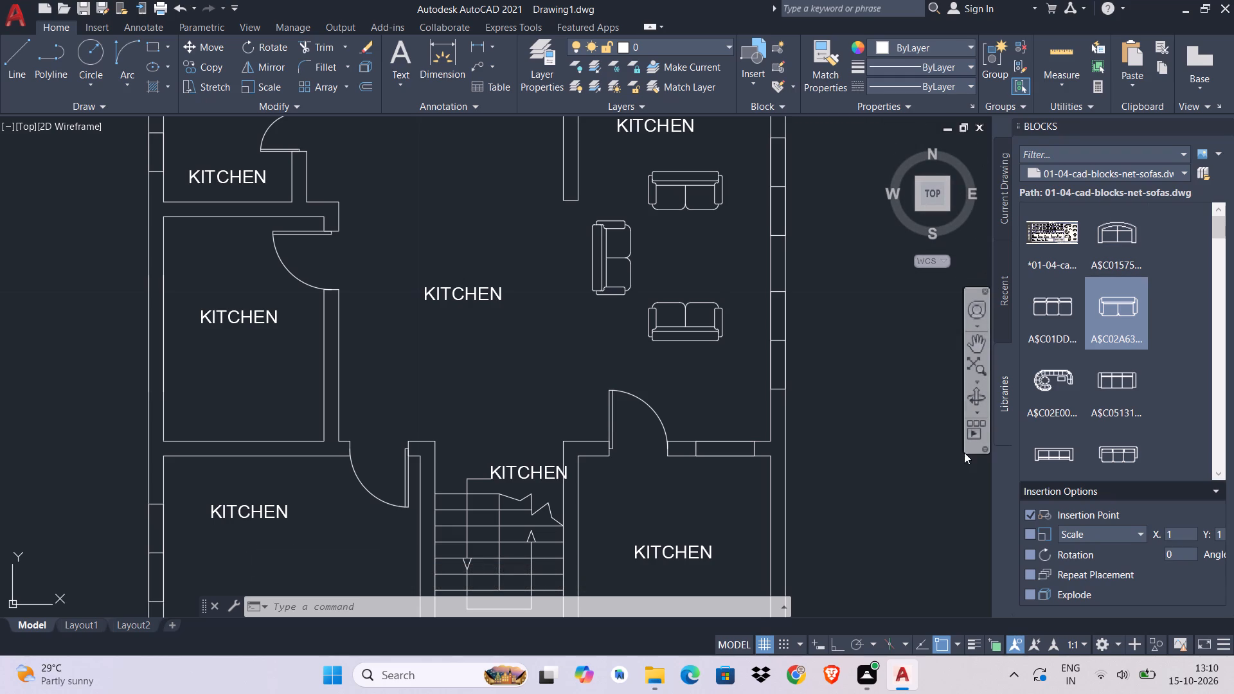
# Undock the Blocks palette so it floats over the drawing.
pyautogui.moveTo(1172, 128); pyautogui.dragTo(1171, 128)
pyautogui.moveTo(1171, 128); pyautogui.dragTo(857, 120)
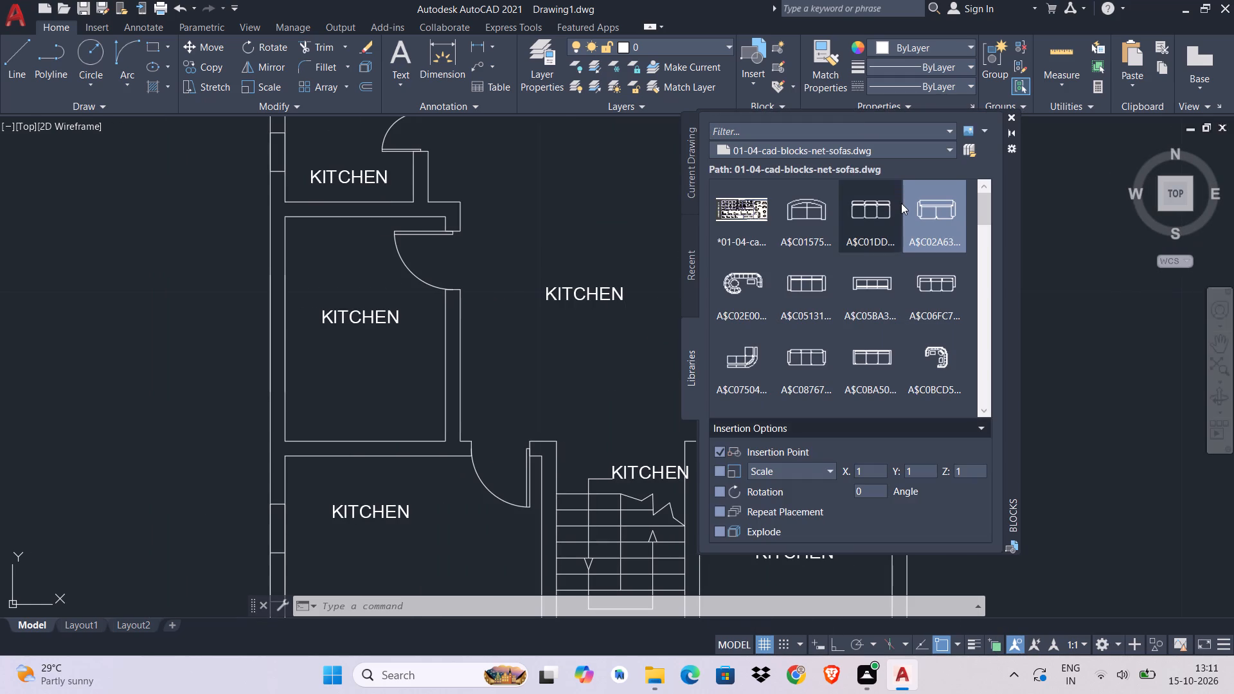
# Look through the blocks in the 01-04-cad-blocks-net-sofas.dwg library for further furniture.
pyautogui.scroll(-1, 870, 253)
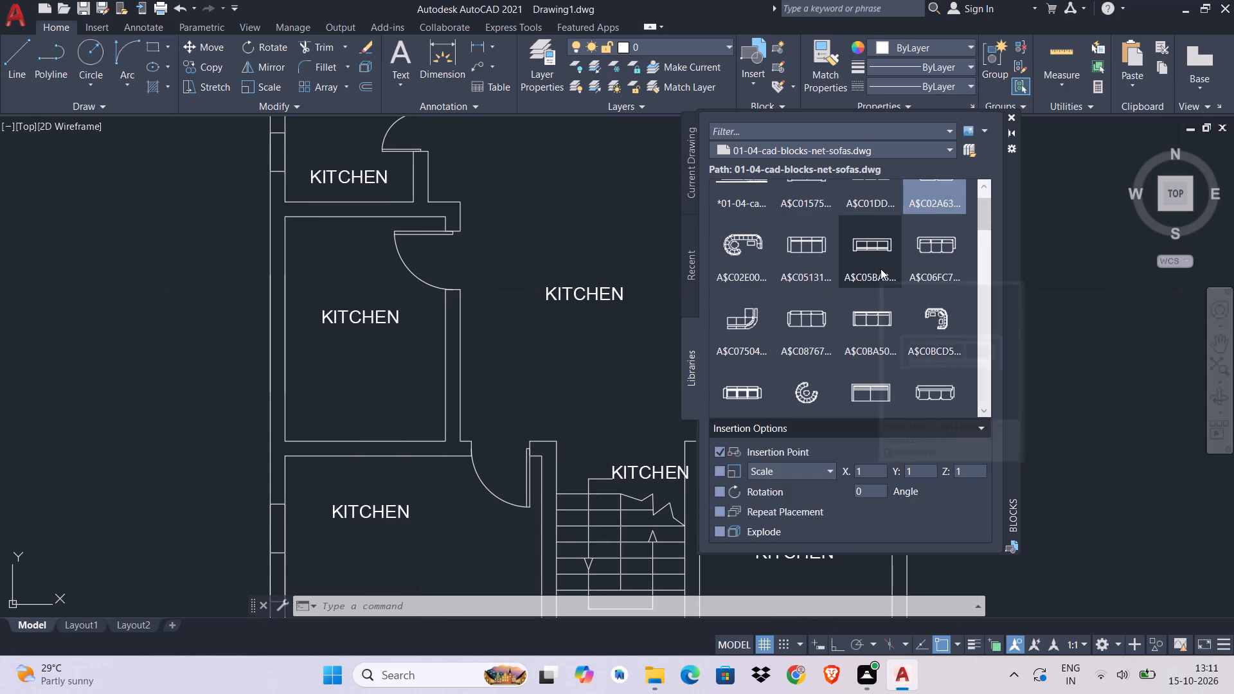
pyautogui.scroll(-2, 827, 296)
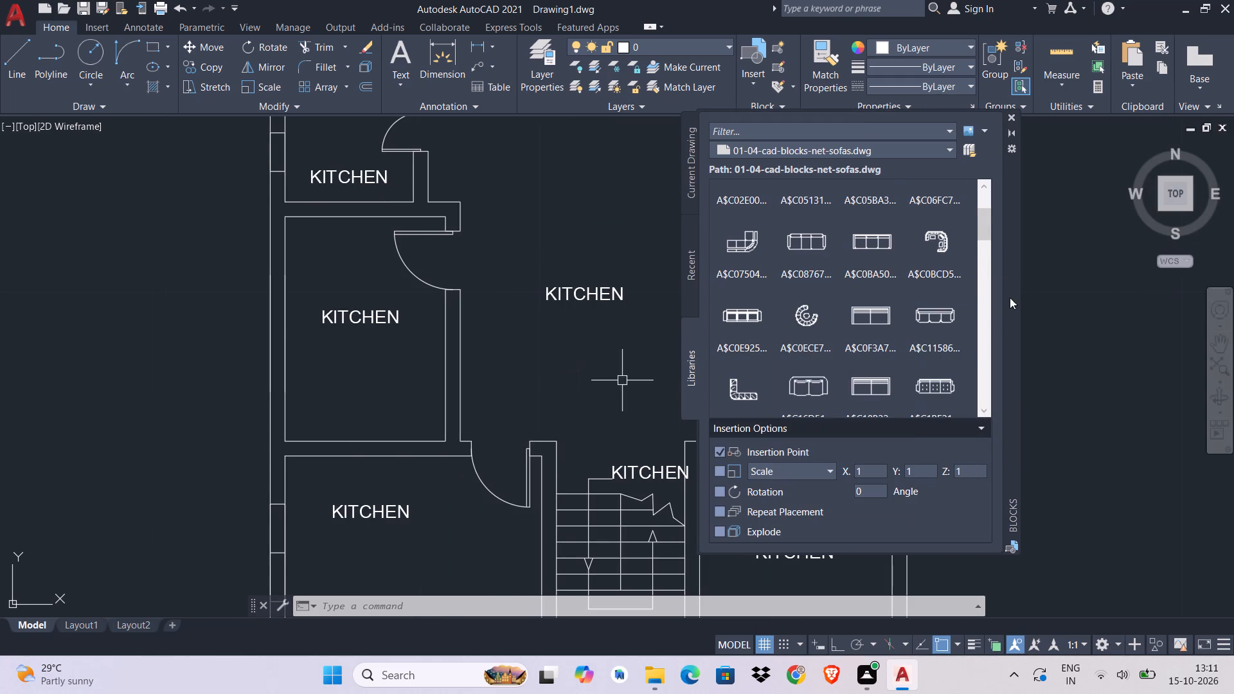
pyautogui.scroll(-2, 872, 281)
pyautogui.scroll(-2, 816, 317)
pyautogui.scroll(1, 816, 317)
pyautogui.scroll(-8, 816, 317)
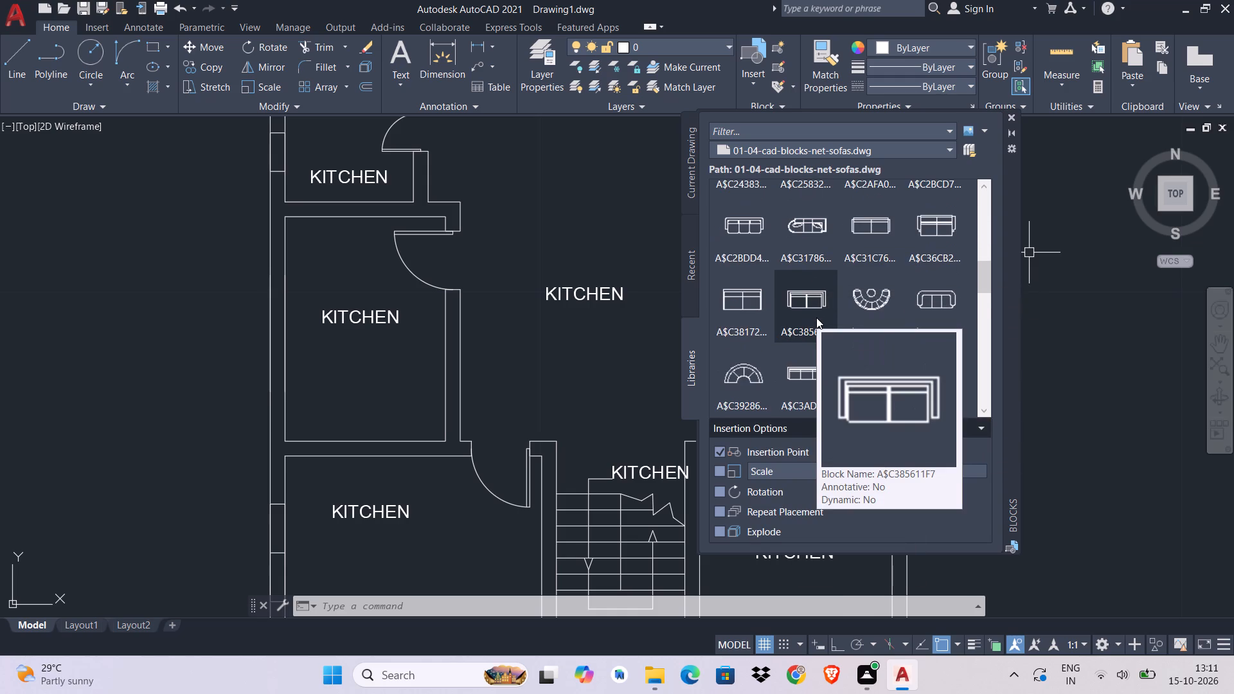
pyautogui.scroll(-3, 816, 317)
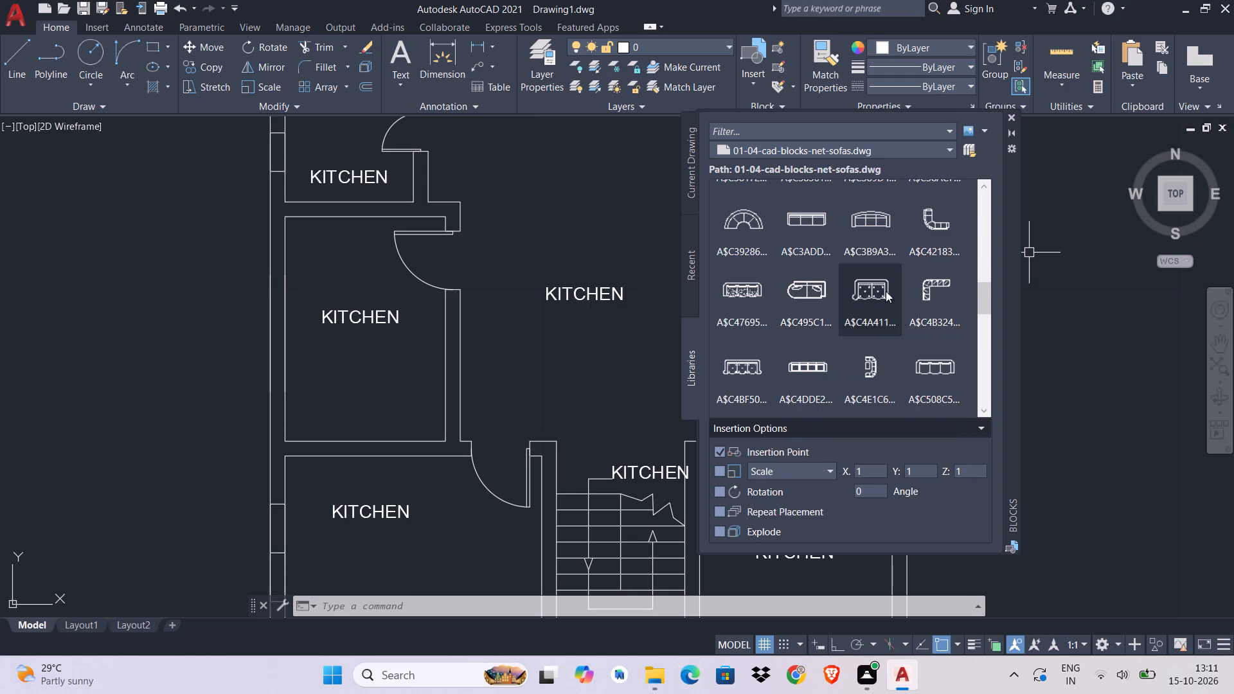
# Insert the recently used rectangular wood-grain table block in the central room, north of its KITCHEN label.
pyautogui.click(692, 282)
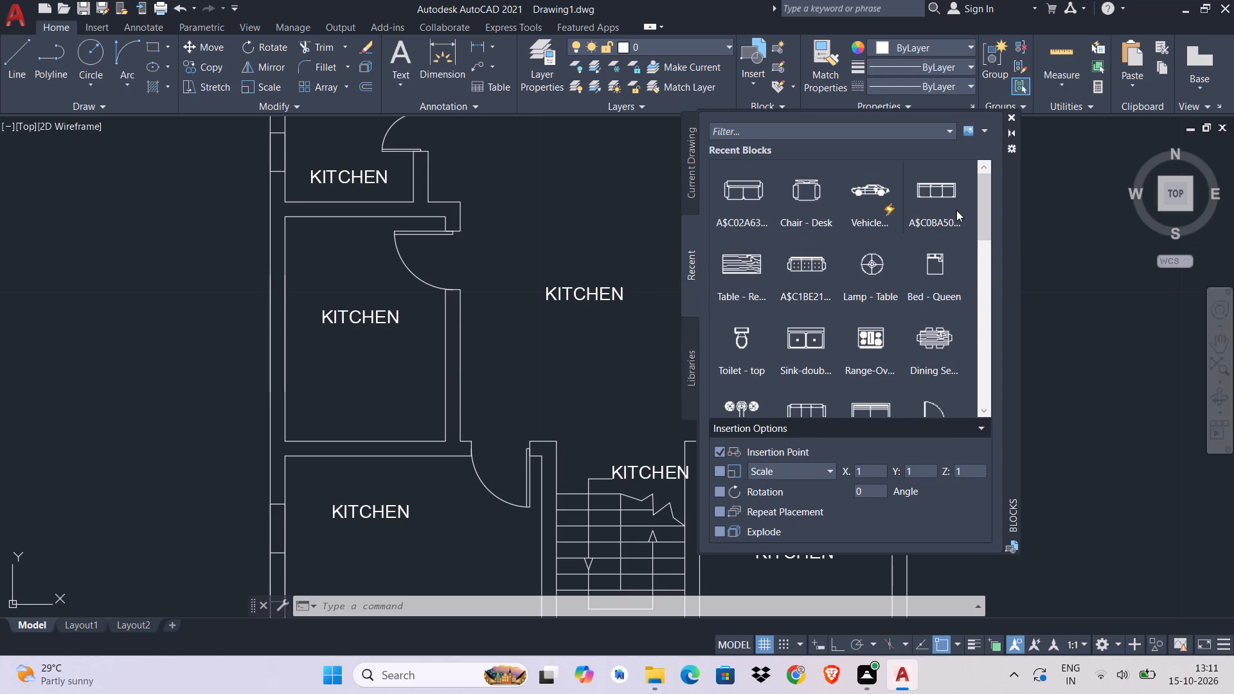
pyautogui.moveTo(735, 265); pyautogui.dragTo(490, 181)
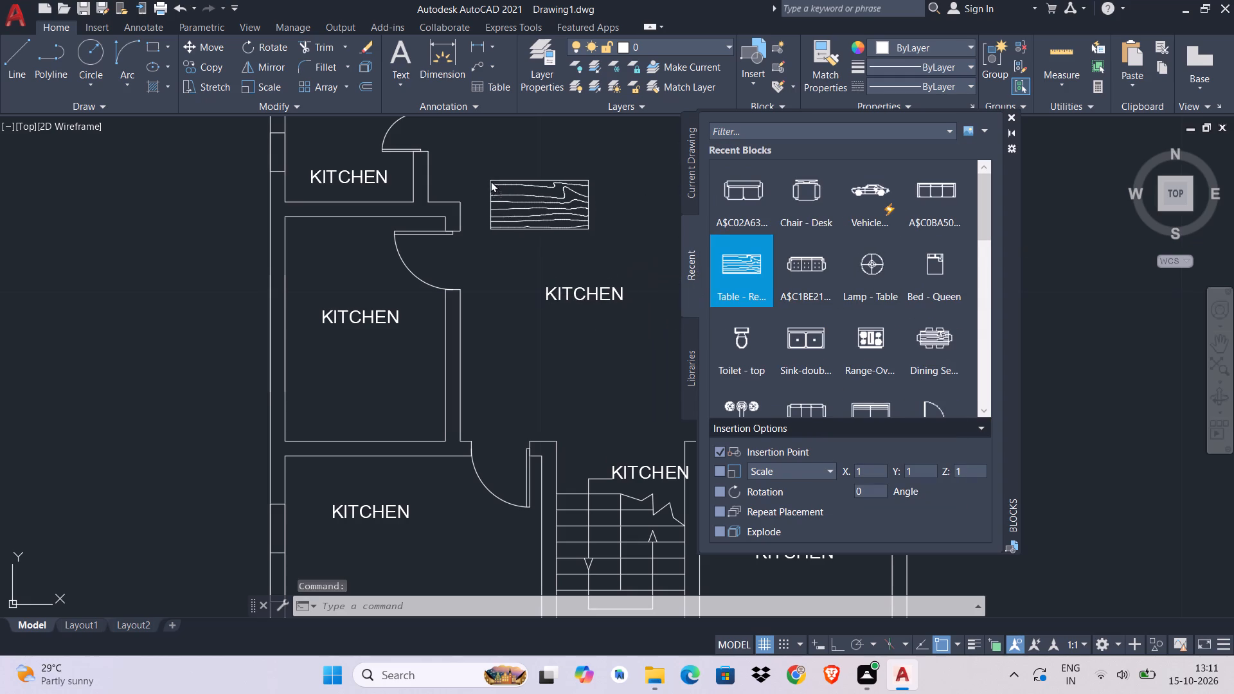
pyautogui.moveTo(490, 181); pyautogui.dragTo(495, 175)
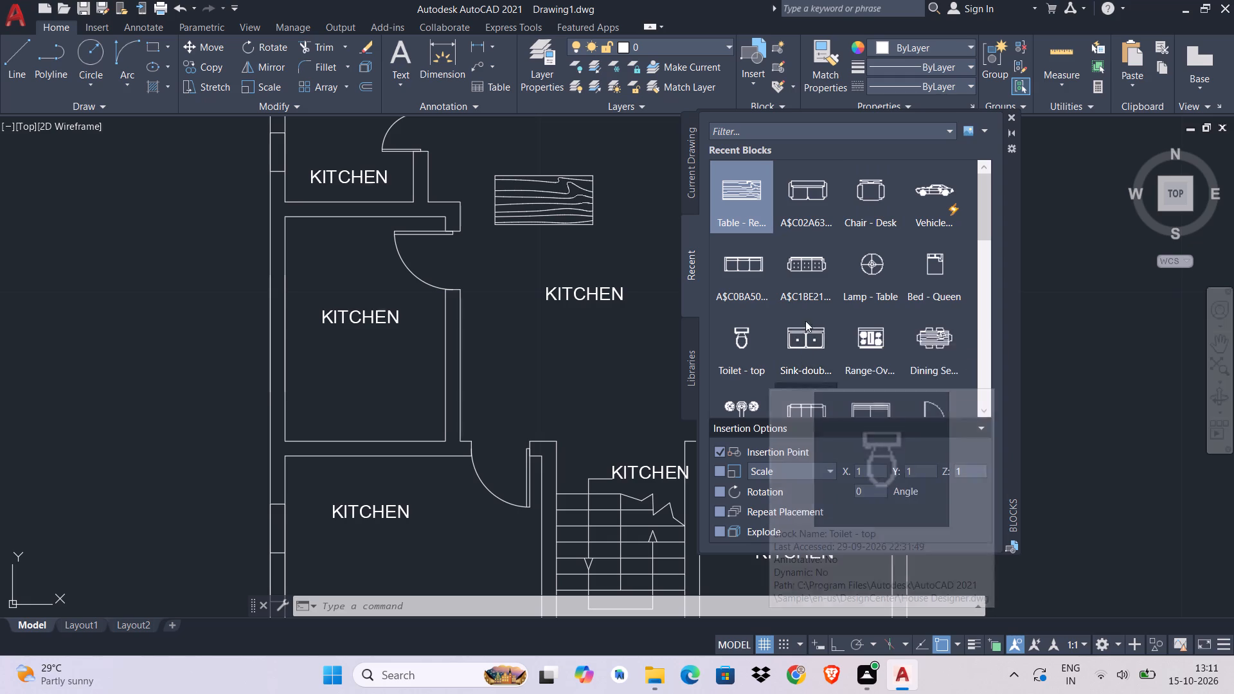
# Insert the recently used Sink-single - 30 in top block in the central room, south of its KITCHEN label.
pyautogui.scroll(-1, 798, 314)
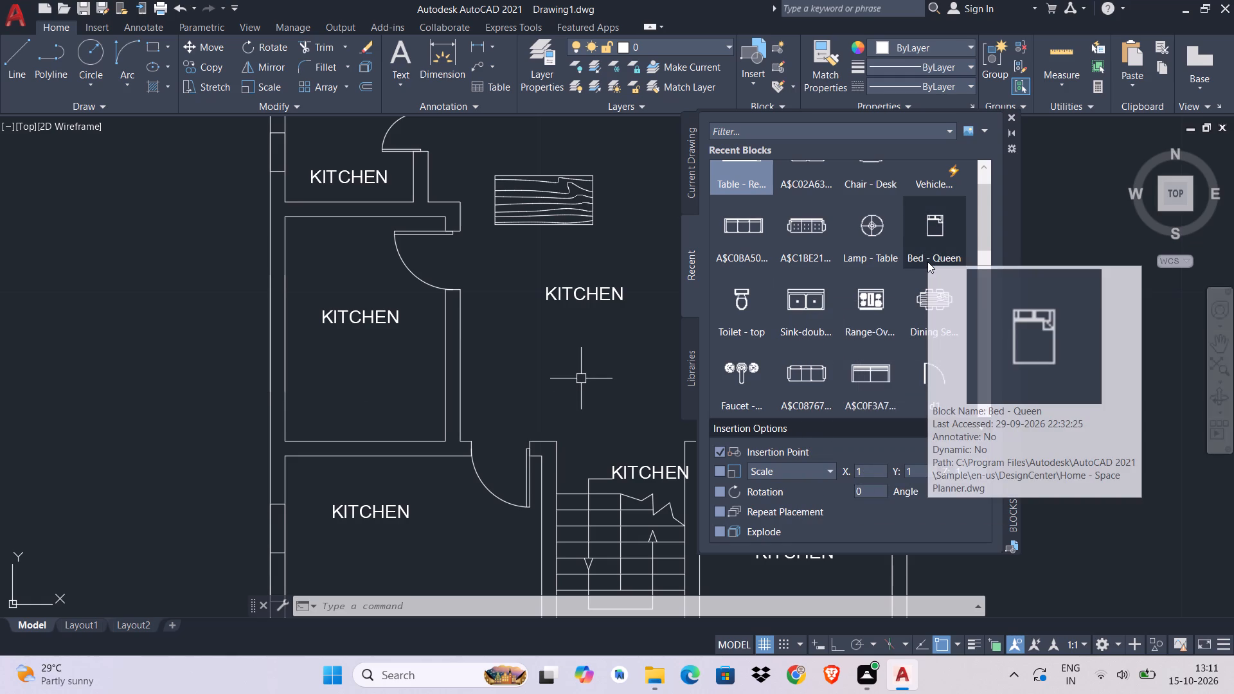
pyautogui.scroll(-1, 830, 317)
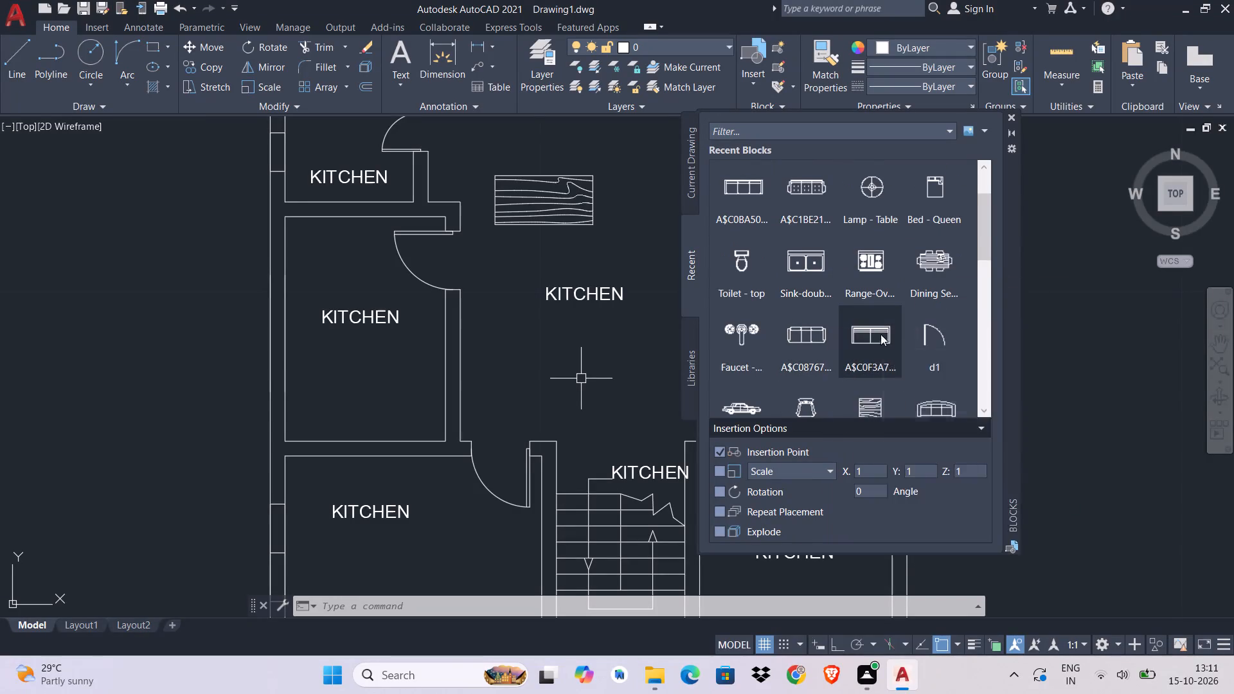
pyautogui.scroll(-1, 866, 319)
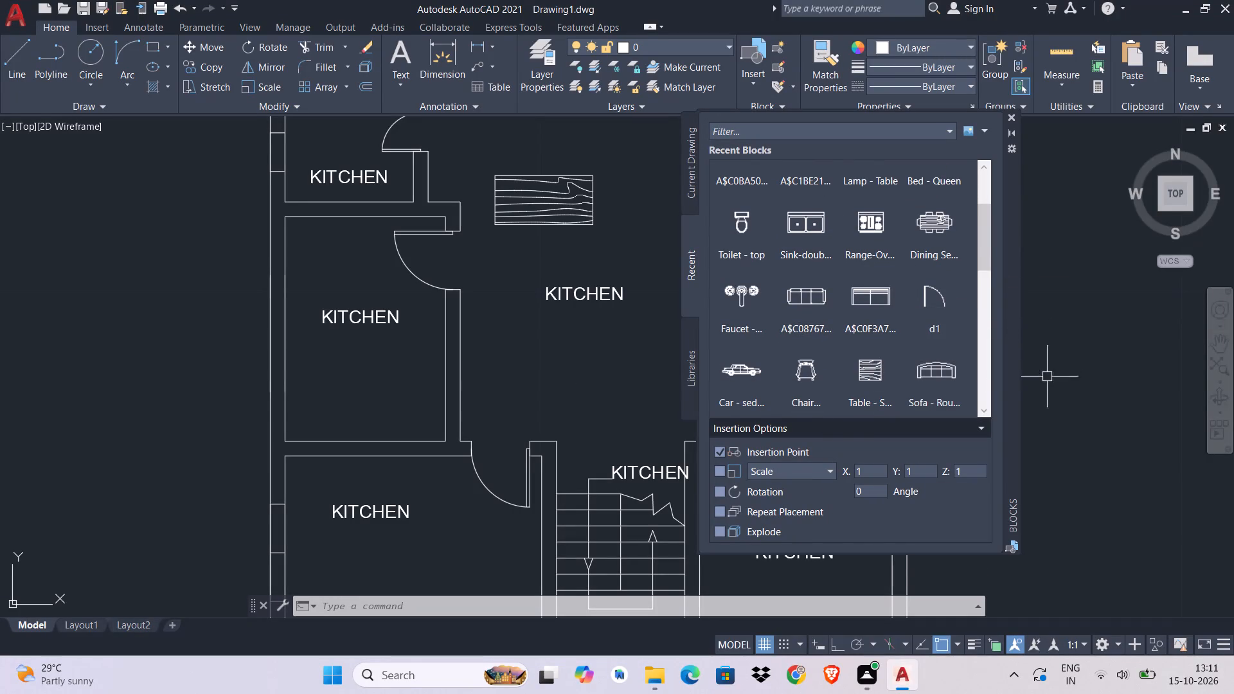
pyautogui.scroll(-1, 791, 328)
pyautogui.scroll(1, 791, 328)
pyautogui.scroll(-2, 791, 328)
pyautogui.scroll(1, 791, 328)
pyautogui.scroll(-2, 791, 328)
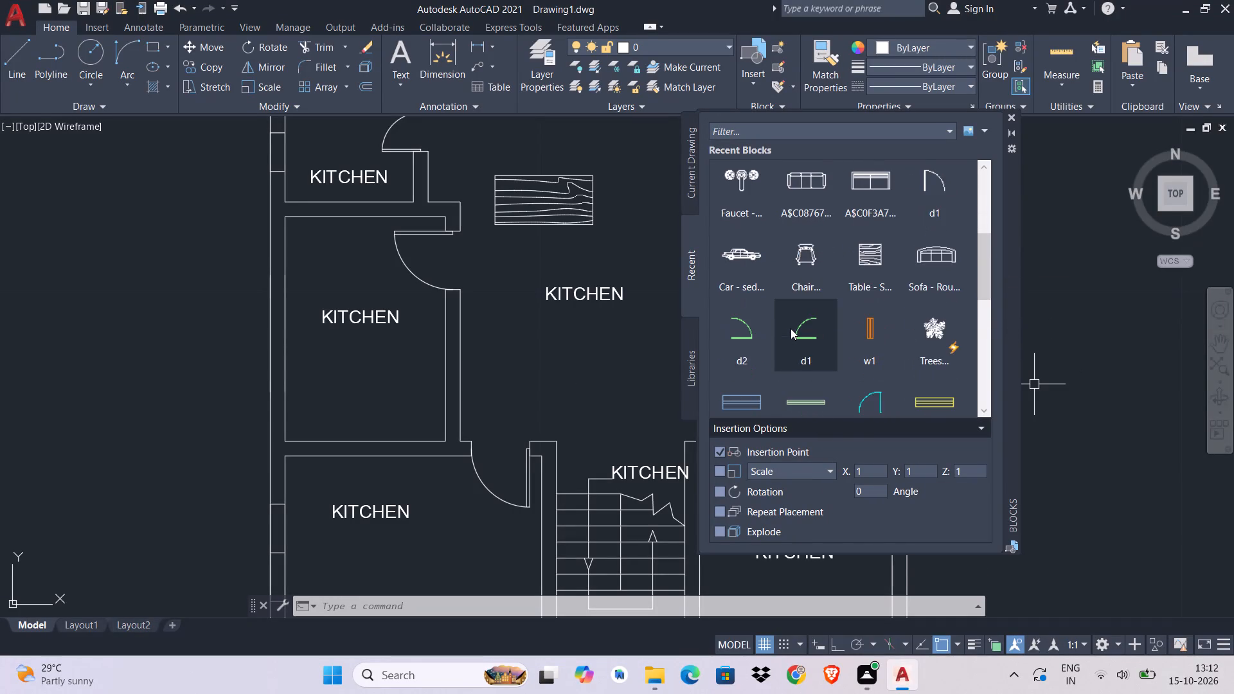
pyautogui.scroll(1, 791, 330)
pyautogui.scroll(-4, 791, 330)
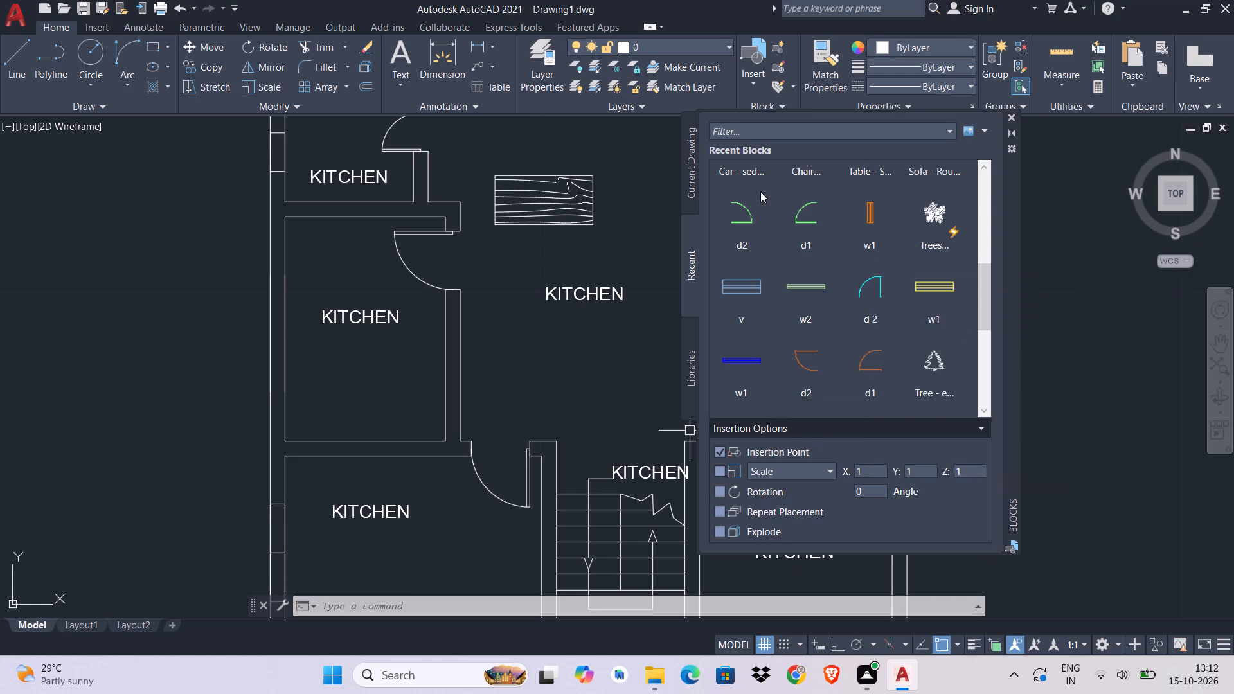
pyautogui.scroll(1, 863, 271)
pyautogui.scroll(-2, 863, 280)
pyautogui.scroll(-2, 863, 336)
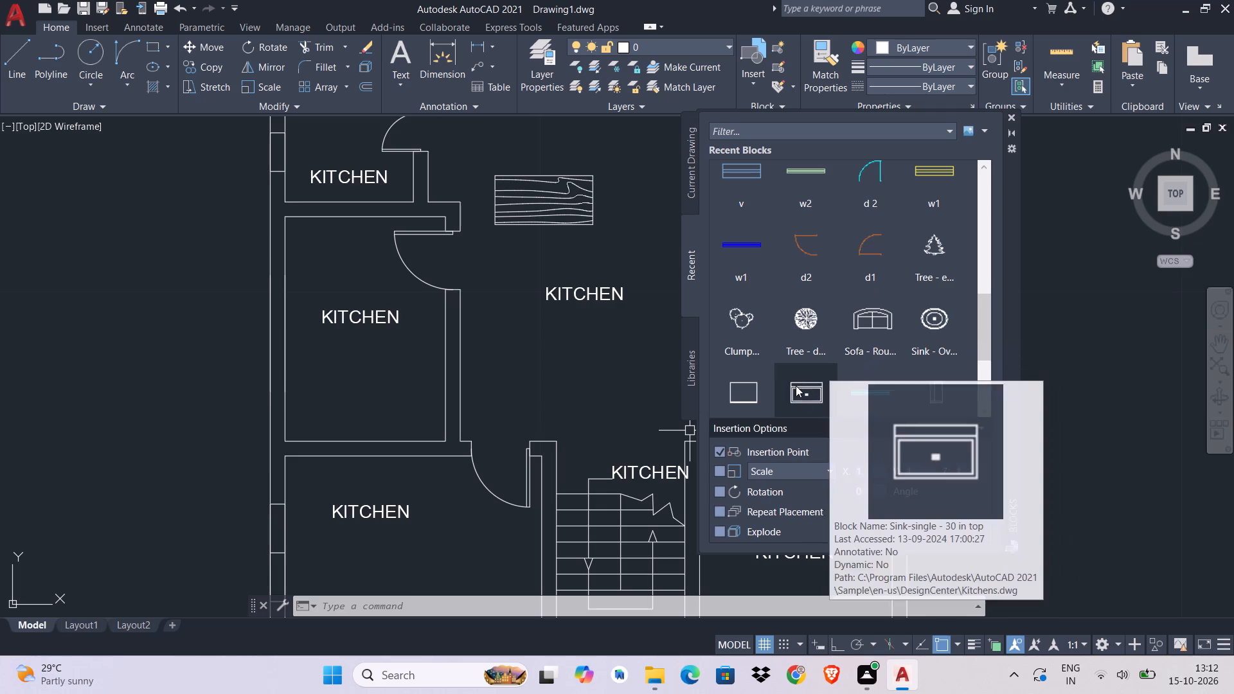
pyautogui.moveTo(803, 396); pyautogui.dragTo(557, 326)
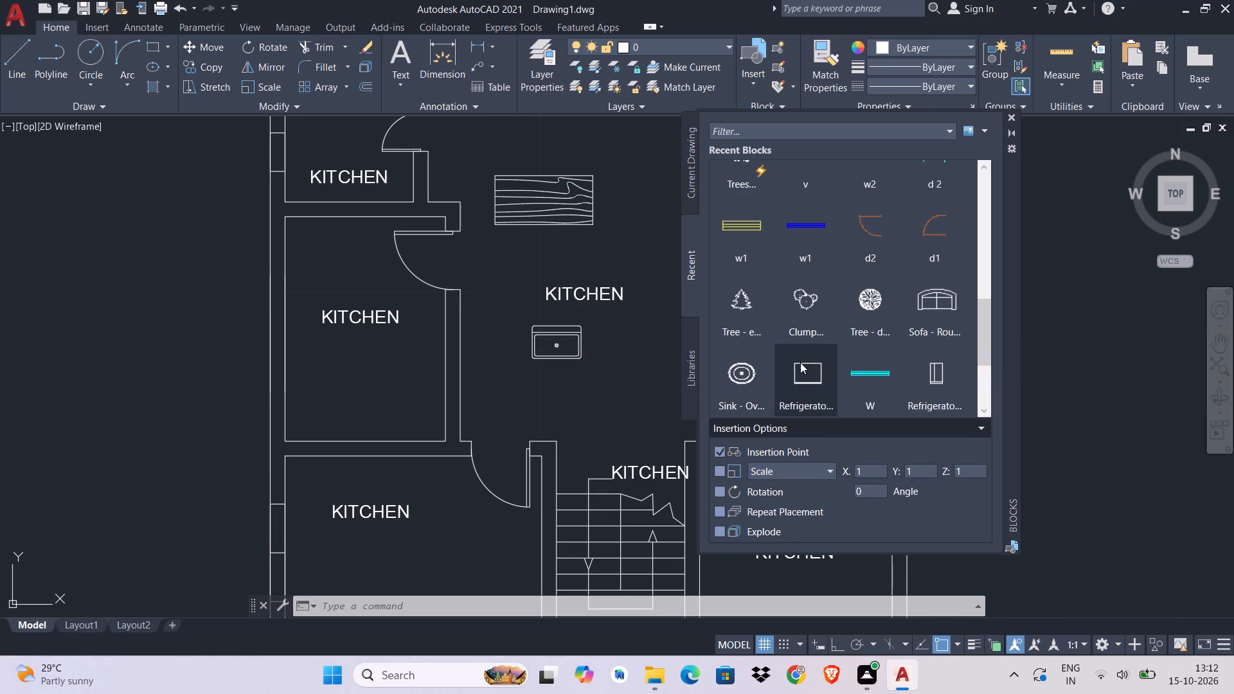
# Insert the recently used square-looking refrigerator block in the central room, just east of the sink.
pyautogui.scroll(-1, 787, 370)
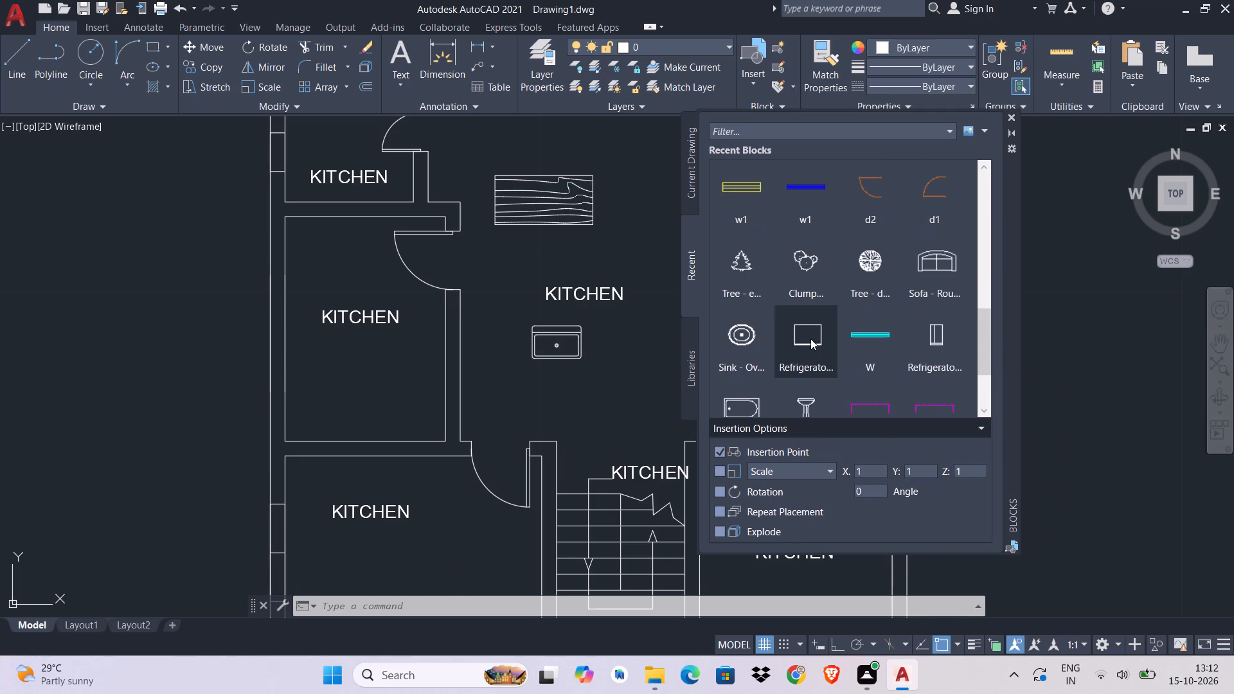
pyautogui.moveTo(774, 332); pyautogui.dragTo(605, 343)
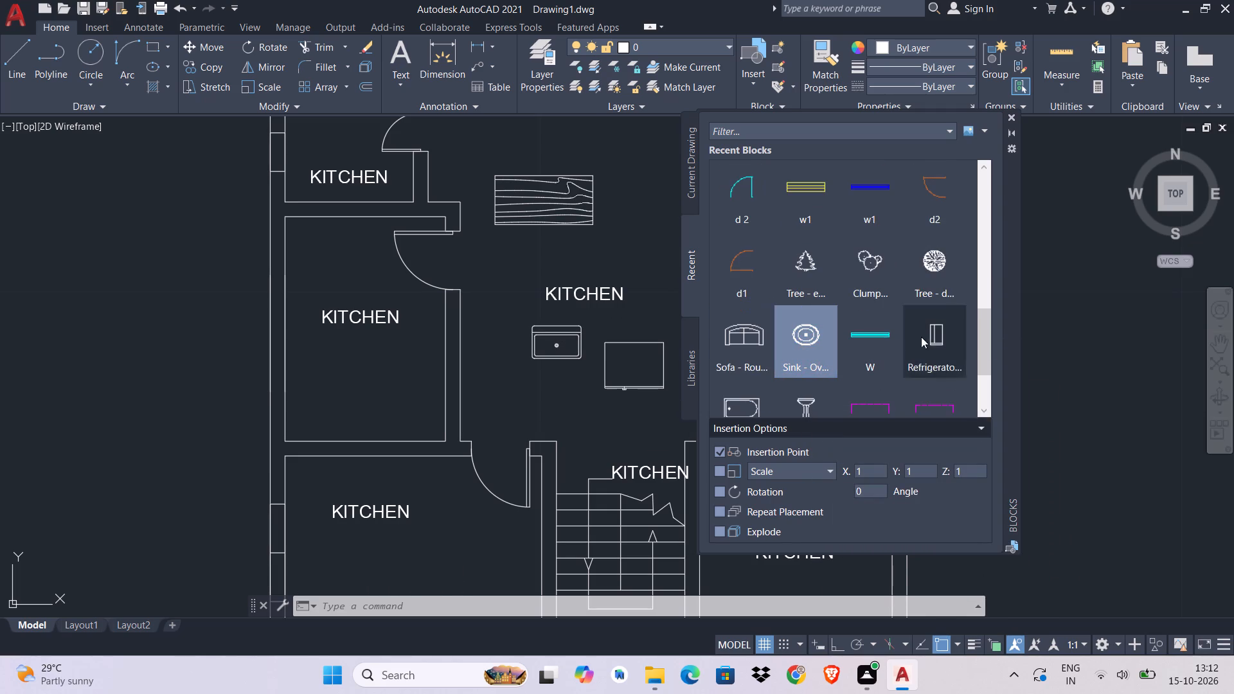
# Insert the recently used Bed - Queen block beside the house's outer west wall, and close the Blocks palette.
pyautogui.scroll(-1, 789, 330)
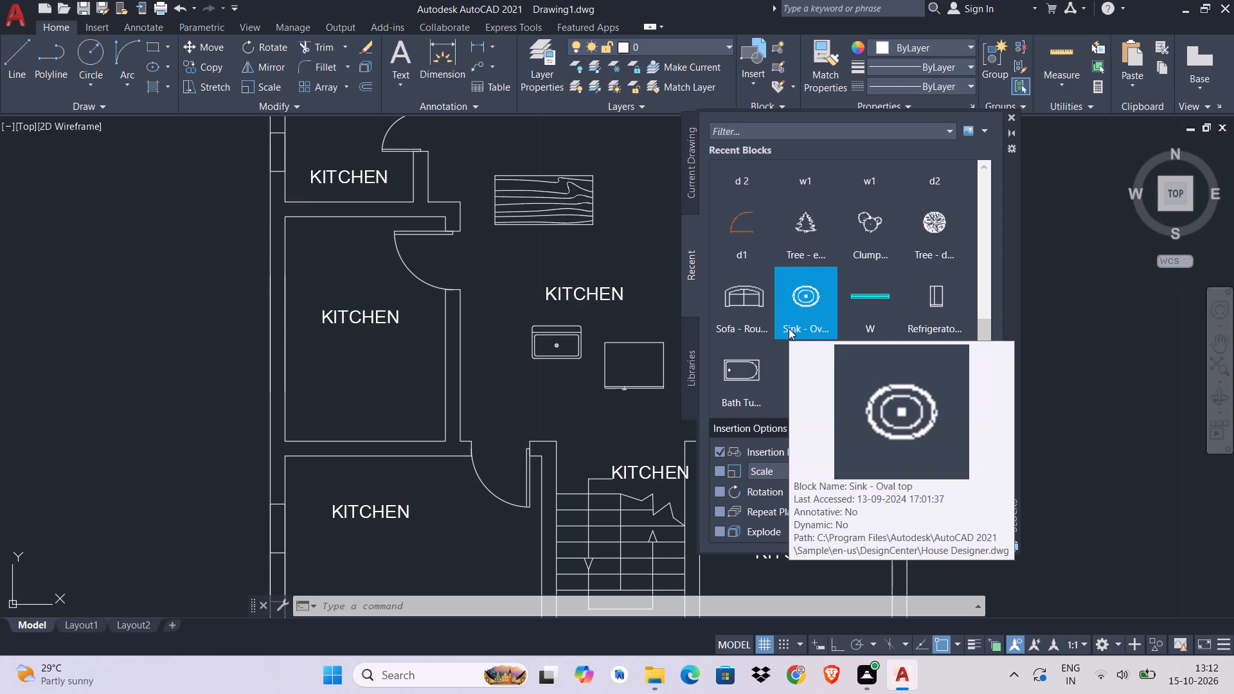
pyautogui.scroll(-2, 794, 306)
pyautogui.scroll(2, 822, 305)
pyautogui.scroll(-2, 822, 305)
pyautogui.scroll(-3, 850, 351)
pyautogui.scroll(5, 850, 351)
pyautogui.scroll(-1, 850, 351)
pyautogui.scroll(1, 850, 351)
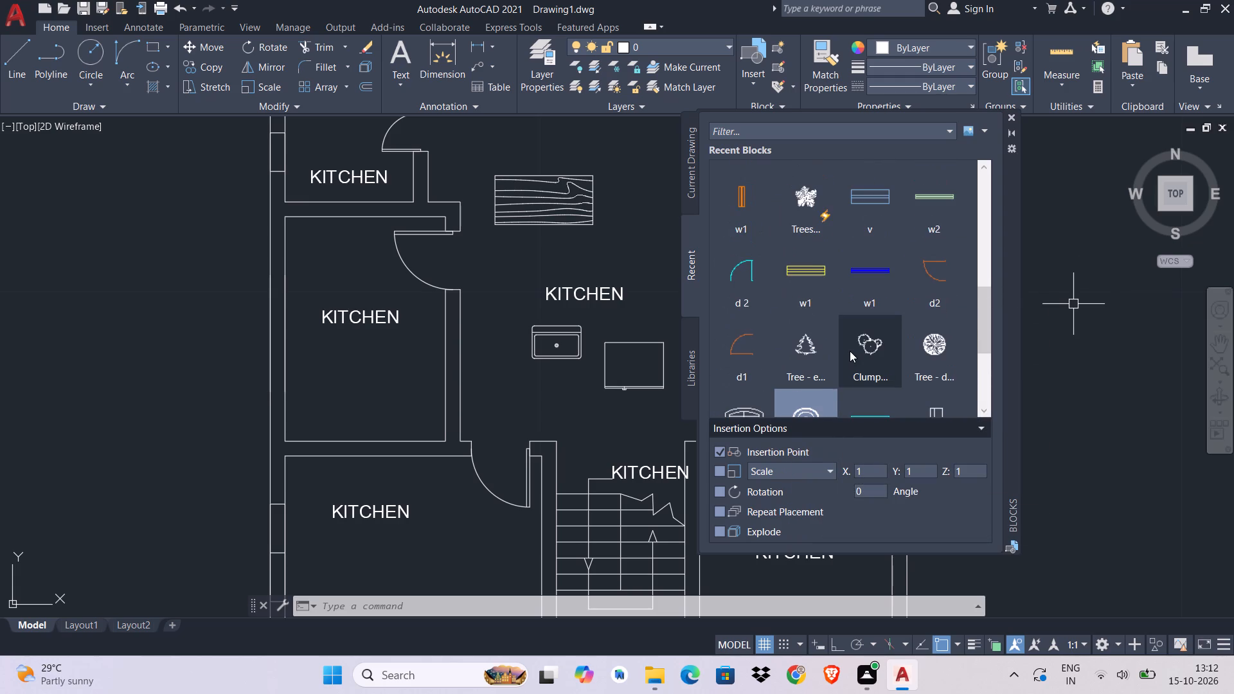
pyautogui.scroll(1, 850, 351)
pyautogui.scroll(-1, 850, 351)
pyautogui.scroll(5, 850, 351)
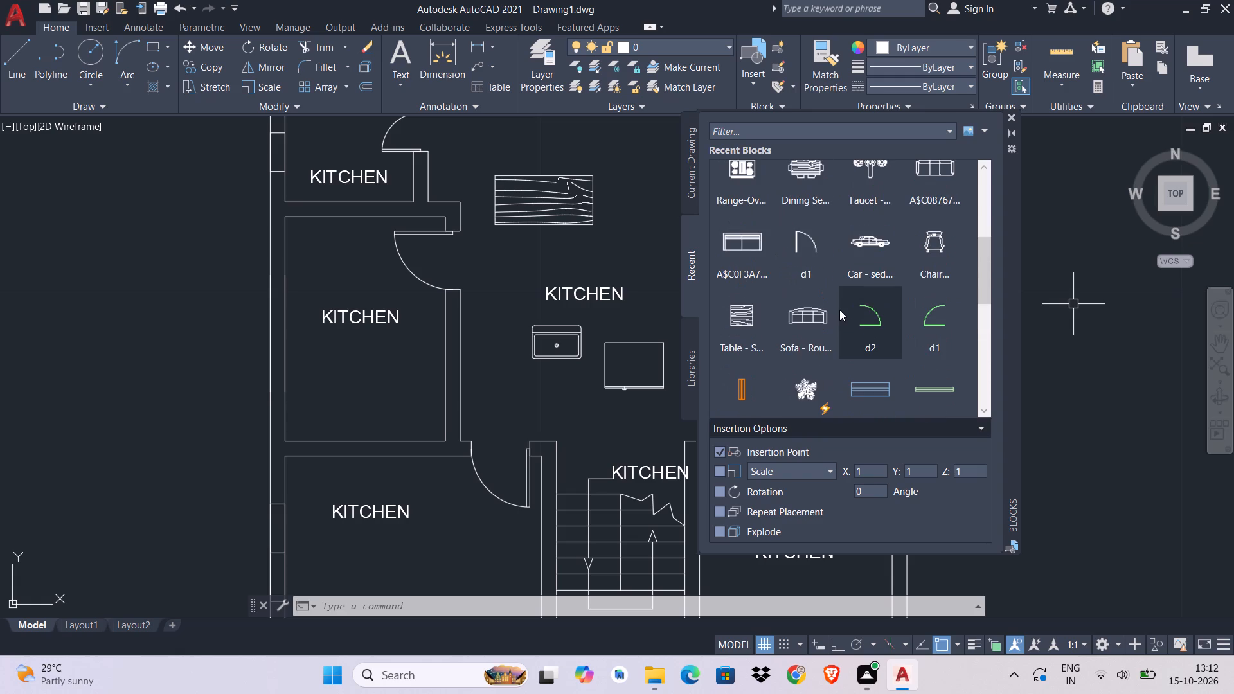
pyautogui.scroll(2, 837, 298)
pyautogui.scroll(-1, 837, 298)
pyautogui.scroll(2, 837, 298)
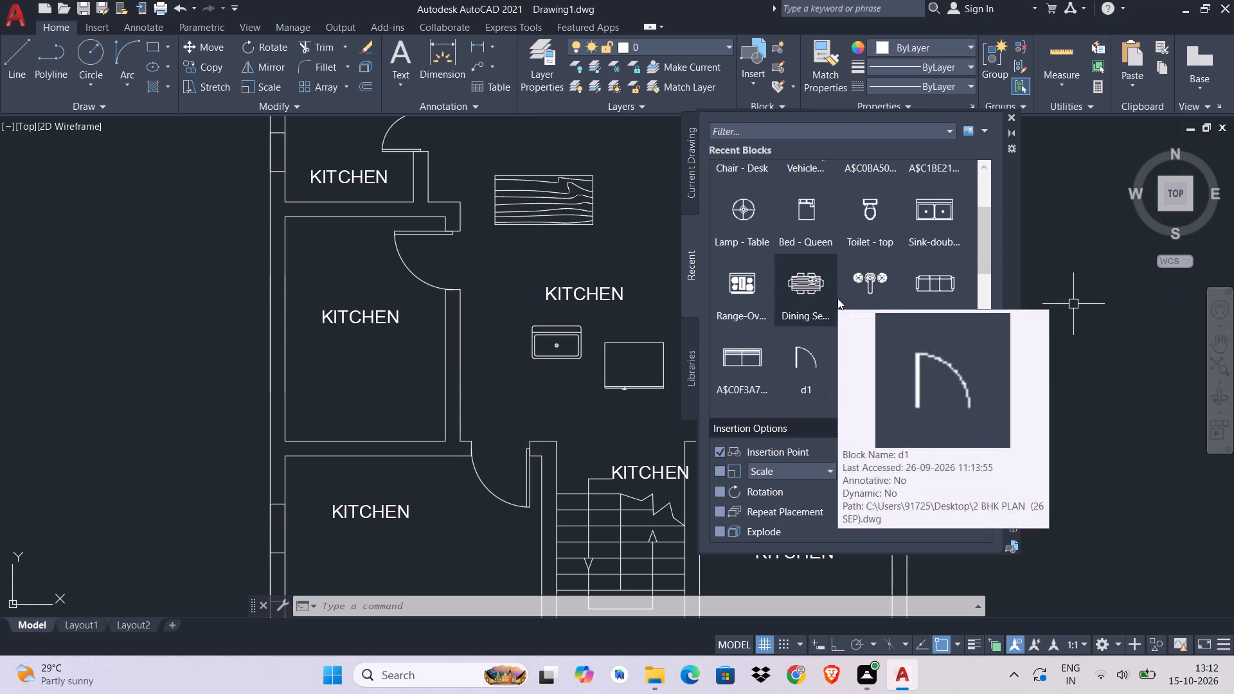
pyautogui.moveTo(803, 211); pyautogui.dragTo(400, 265)
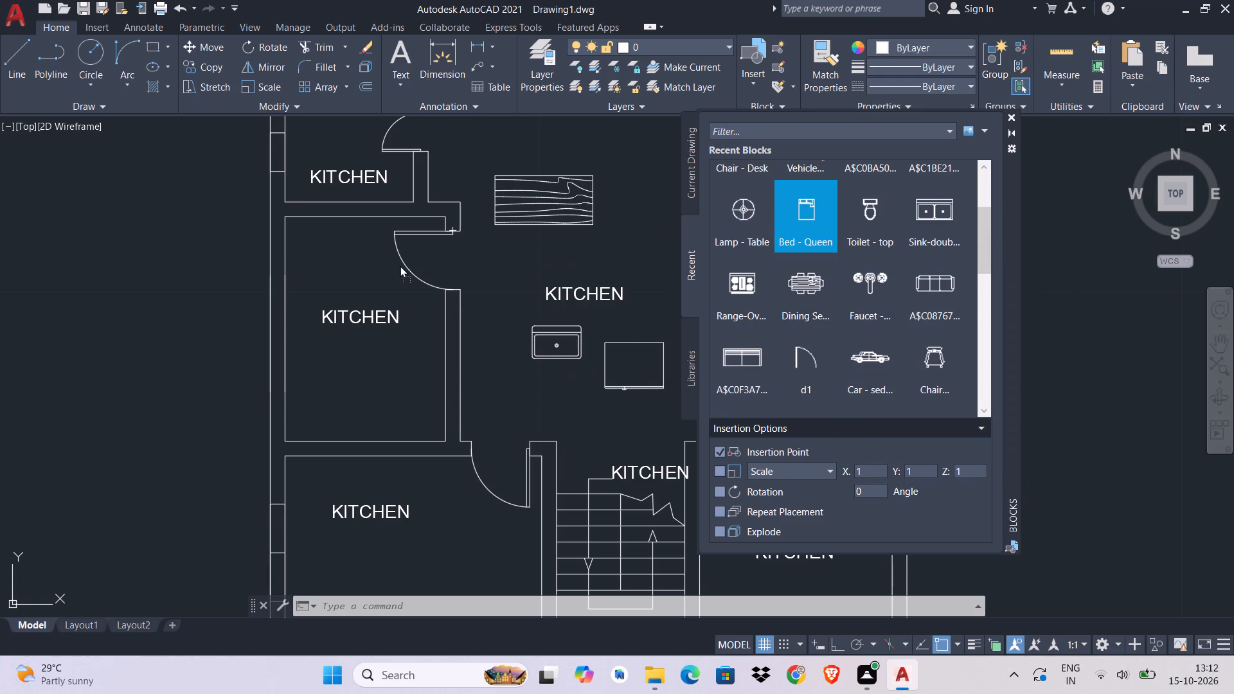
pyautogui.moveTo(400, 265); pyautogui.dragTo(174, 253)
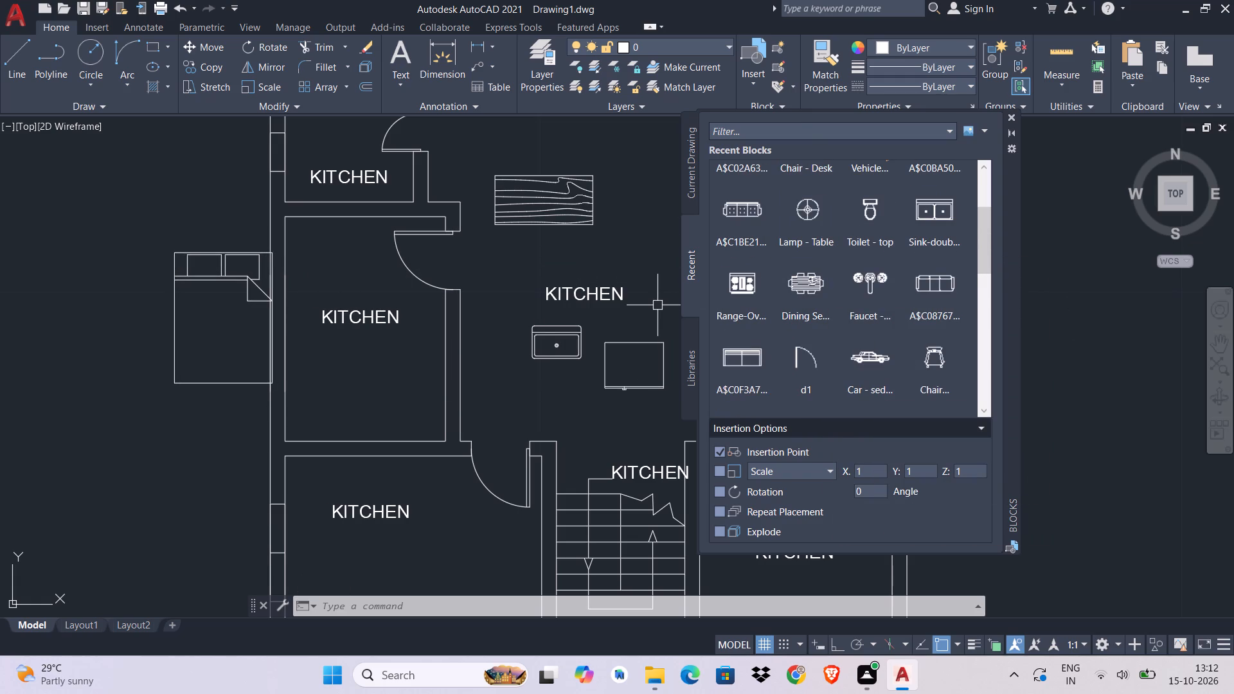
pyautogui.click(1013, 117)
# With Ortho on, rotate the queen bed 90° counterclockwise about its northwest corner so its headboard is on the west side.
pyautogui.scroll(-2, 627, 481)
pyautogui.scroll(1, 627, 481)
pyautogui.moveTo(627, 481); pyautogui.dragTo(811, 330, button='middle')
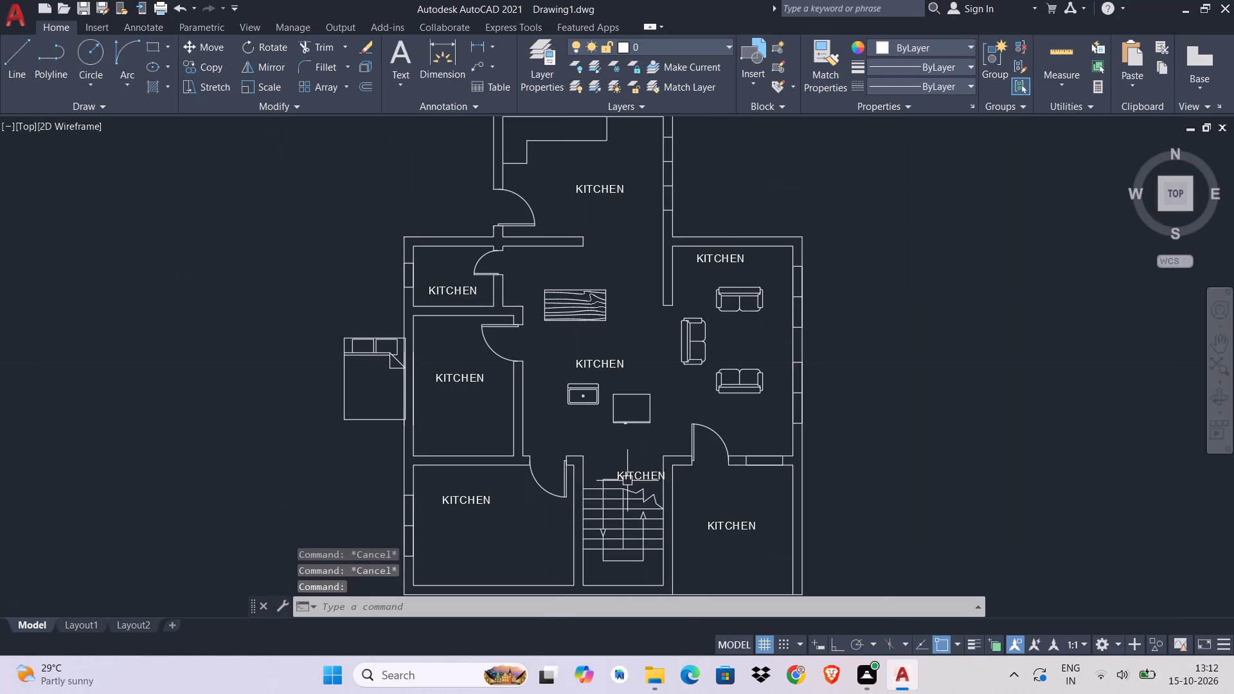
pyautogui.moveTo(499, 334); pyautogui.dragTo(764, 167, button='middle')
pyautogui.click(637, 240)
pyautogui.click(528, 317)
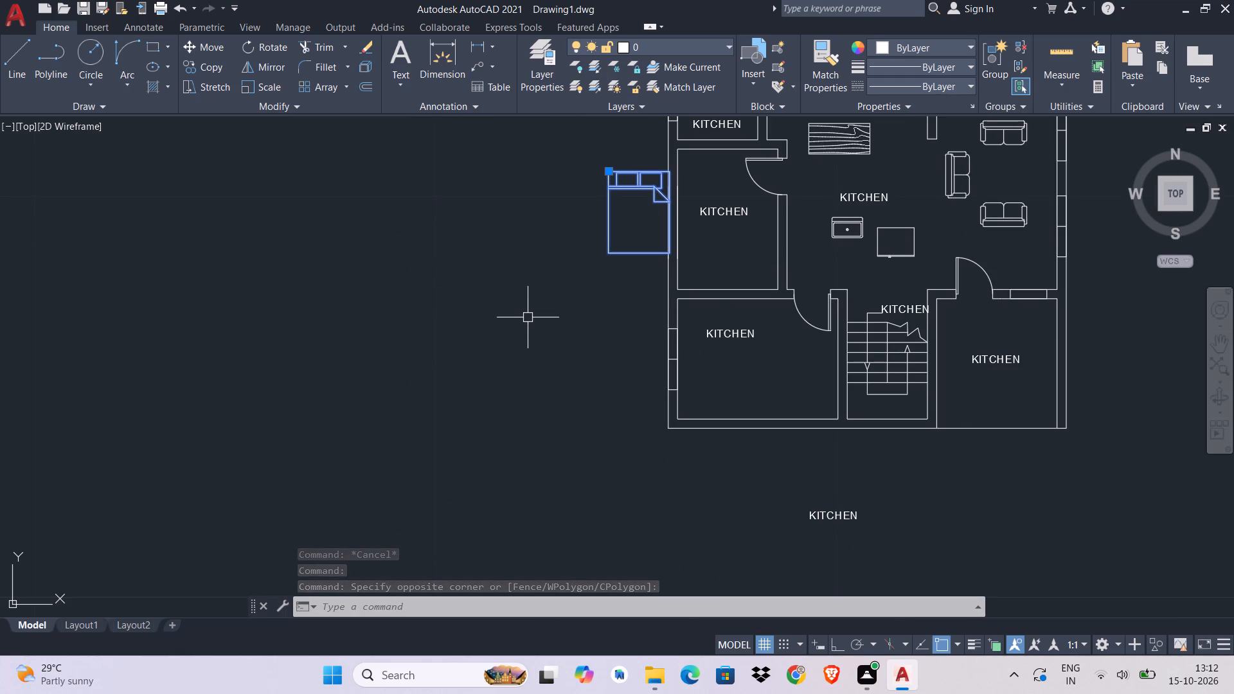
pyautogui.press('r')
pyautogui.press('o')
pyautogui.press('space')
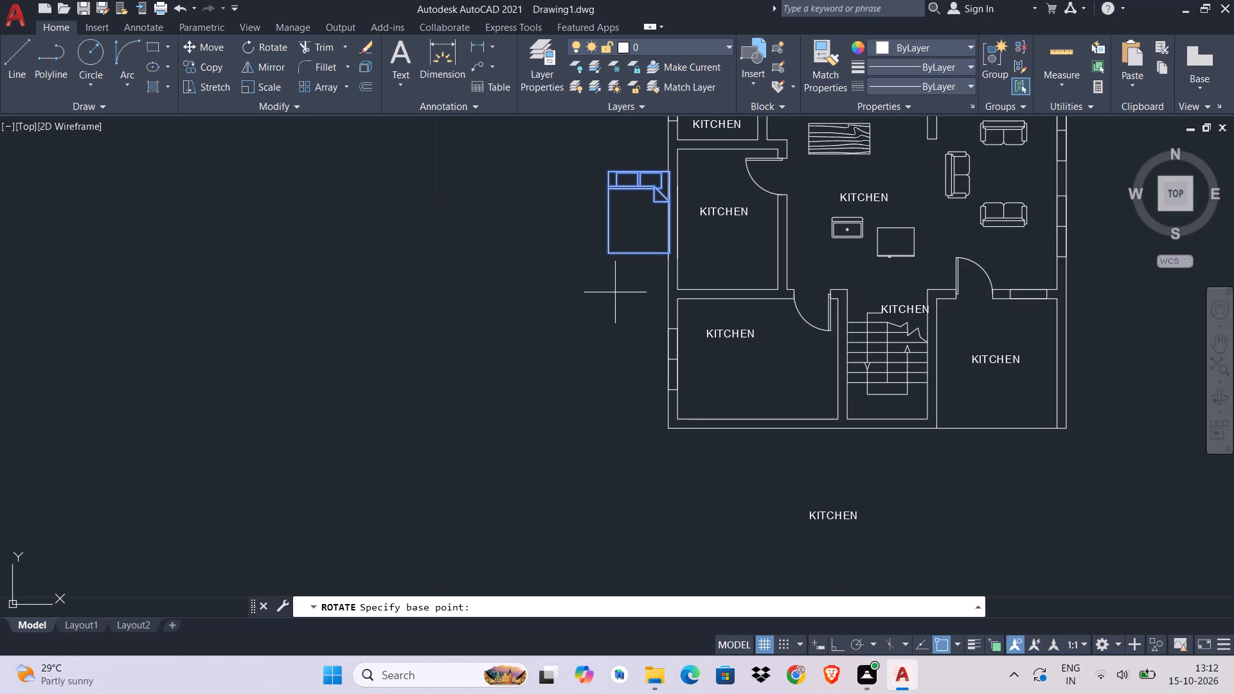
pyautogui.hotkey('ctrl', 'l')
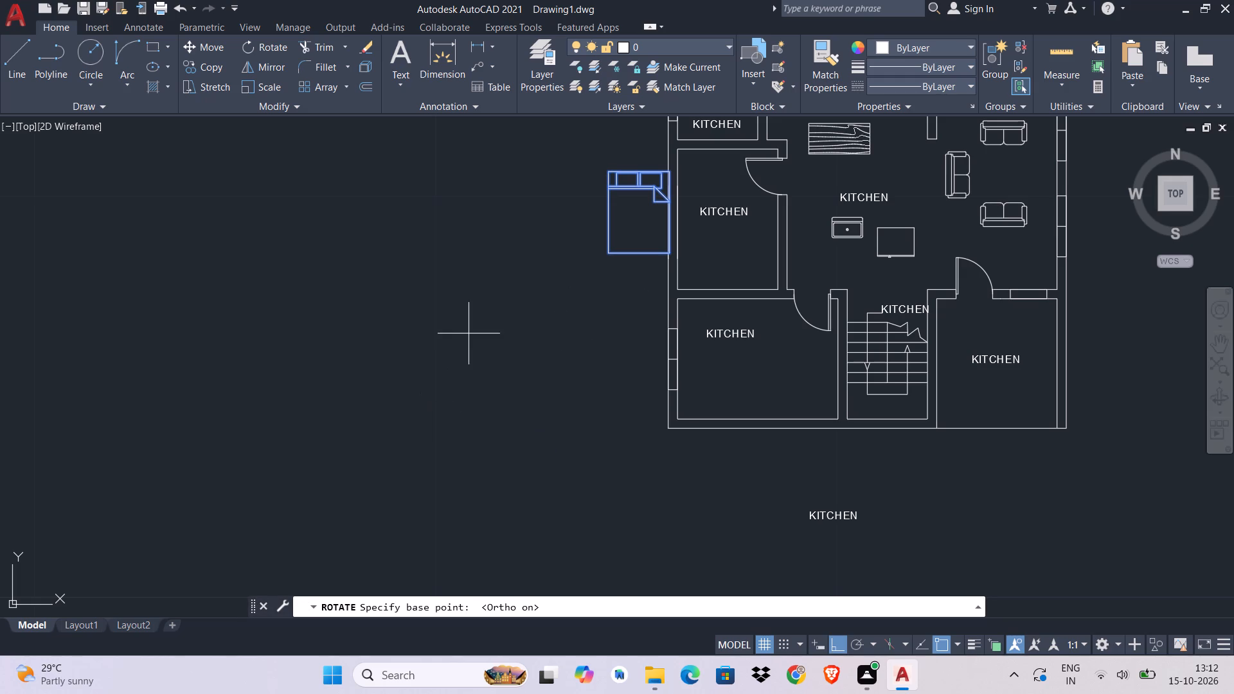
pyautogui.click(604, 169)
pyautogui.moveTo(558, 227); pyautogui.dragTo(533, 344, button='middle')
pyautogui.click(568, 195)
# With Ortho off, move the rotated bed by its headboard's south corner into the inner southwest corner of the lower west room.
pyautogui.click(578, 295)
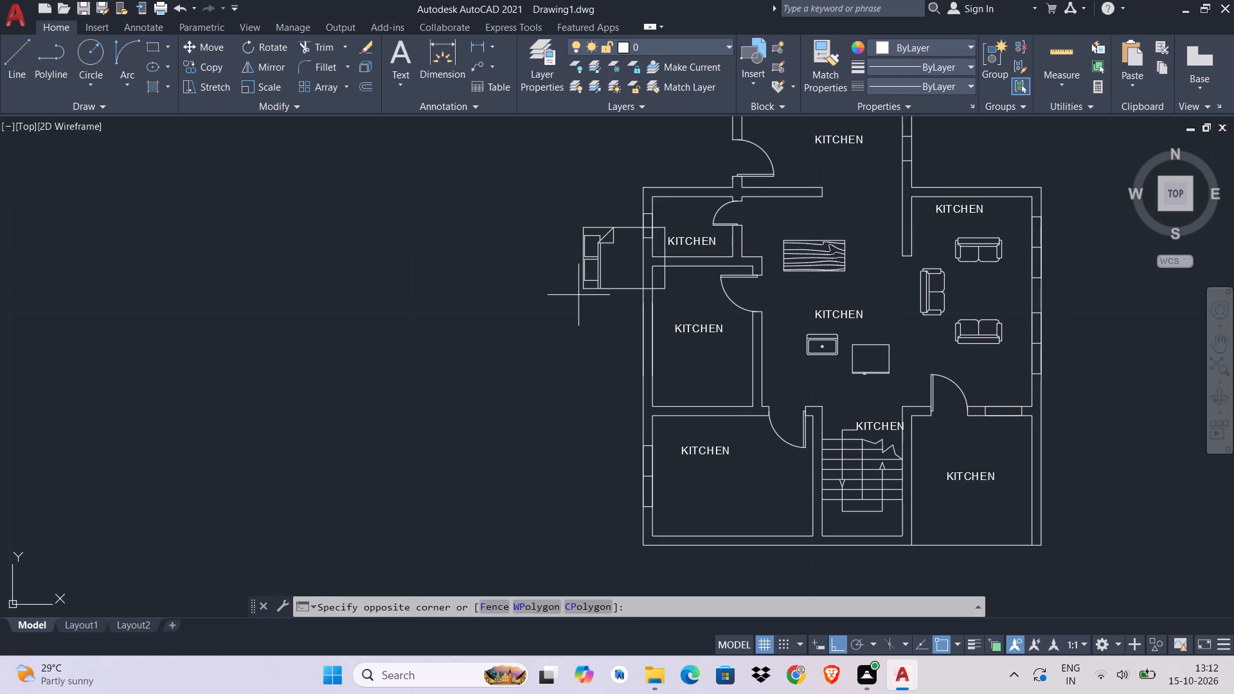
pyautogui.click(584, 269)
pyautogui.click(593, 277)
pyautogui.moveTo(494, 341); pyautogui.dragTo(501, 170, button='middle')
pyautogui.write('M')
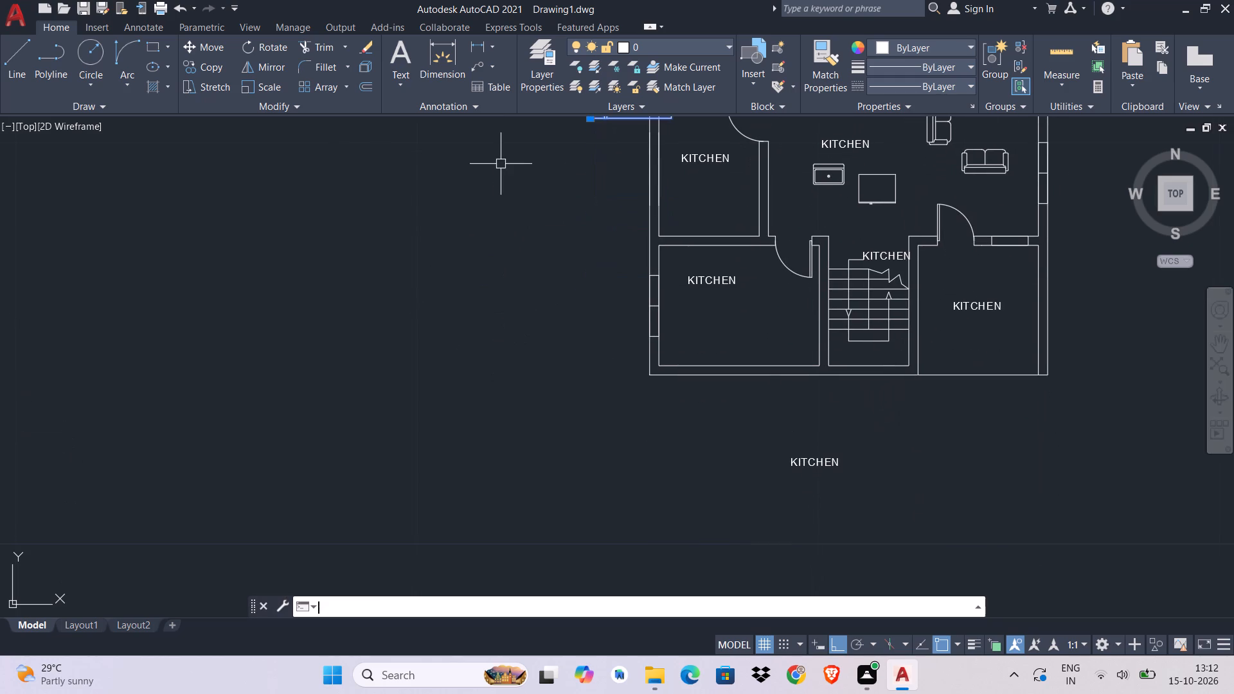
pyautogui.press('space')
pyautogui.moveTo(587, 120); pyautogui.dragTo(587, 126)
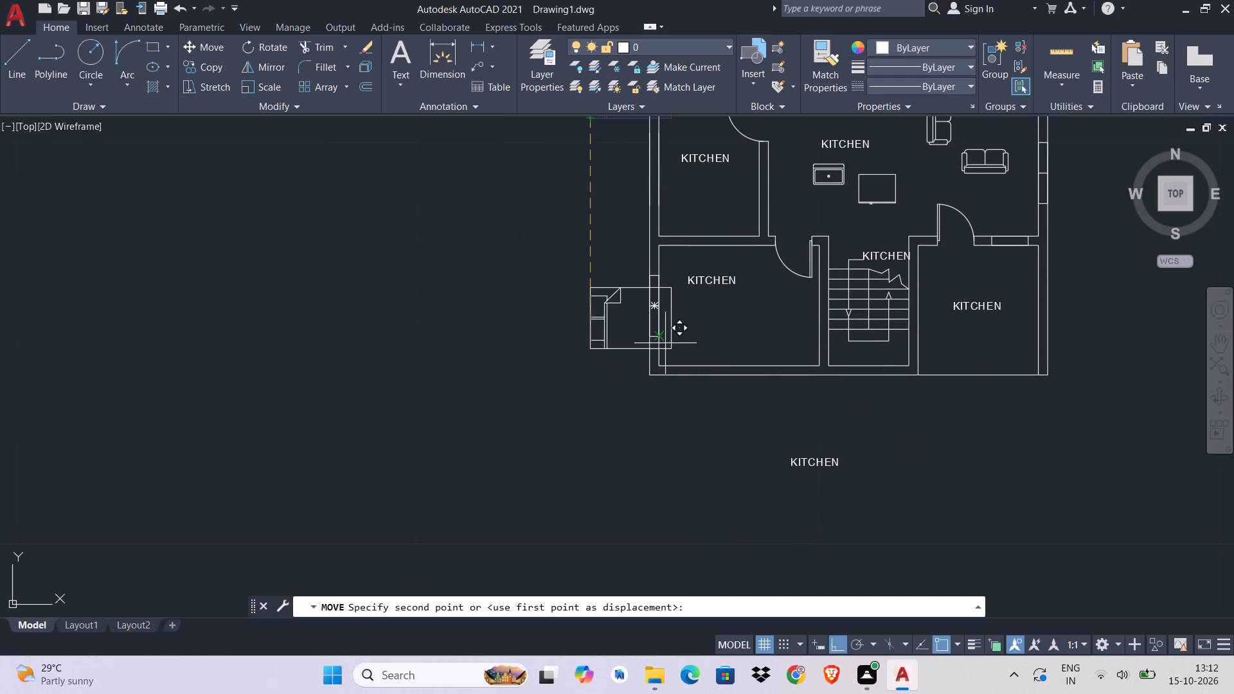
pyautogui.hotkey('ctrl', 'l')
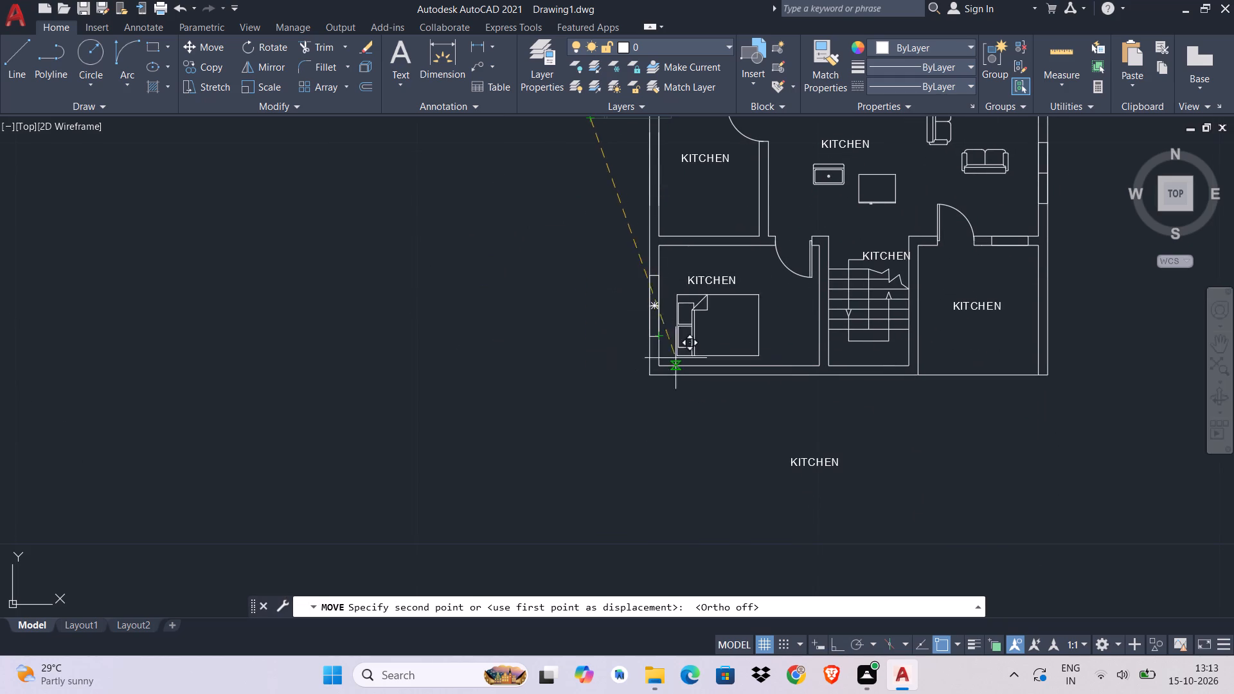
pyautogui.scroll(4, 665, 367)
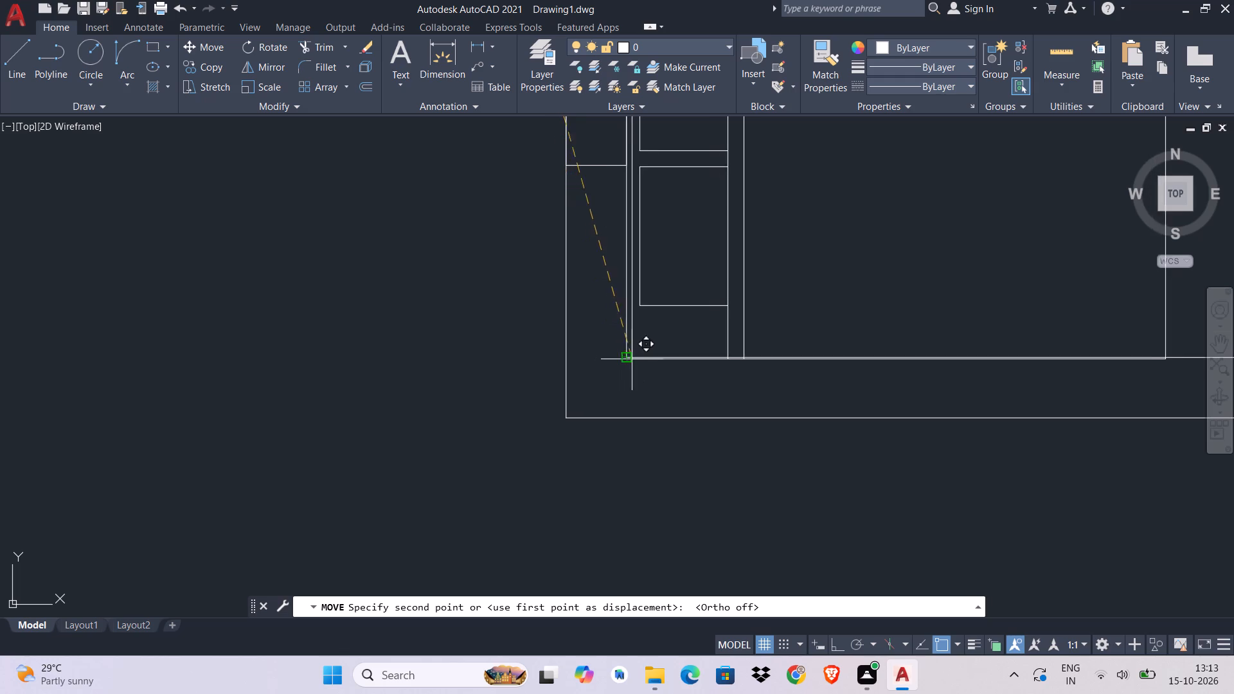
pyautogui.click(632, 359)
# Copy the queen bed by its southwest corner to the inner southwest corner of the west room directly north.
pyautogui.moveTo(757, 335); pyautogui.dragTo(686, 489, button='middle')
pyautogui.scroll(-1, 686, 489)
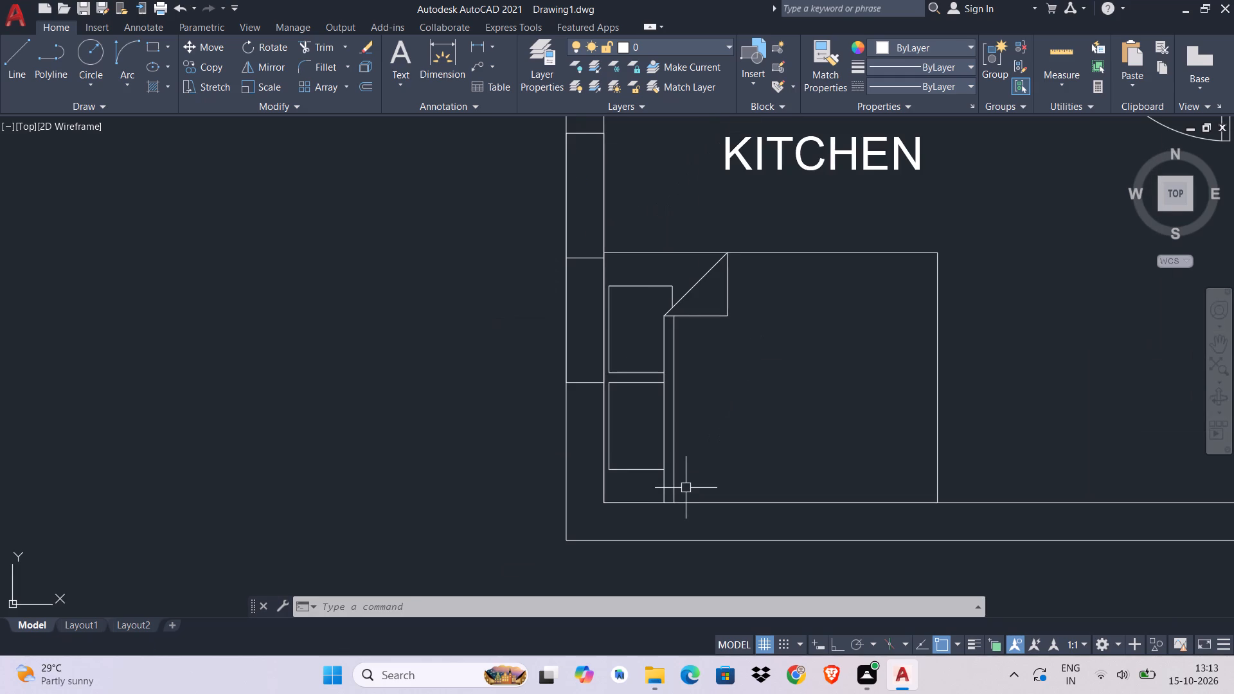
pyautogui.click(1012, 323)
pyautogui.click(701, 445)
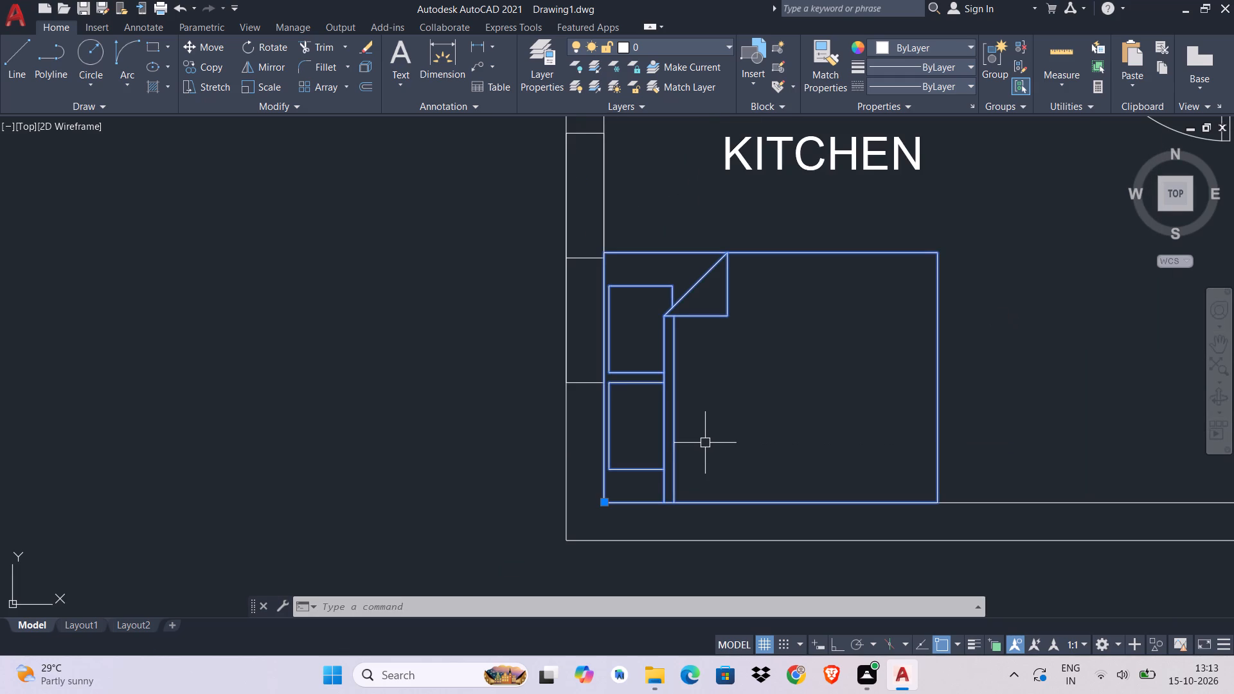
pyautogui.write('CO')
pyautogui.press('space')
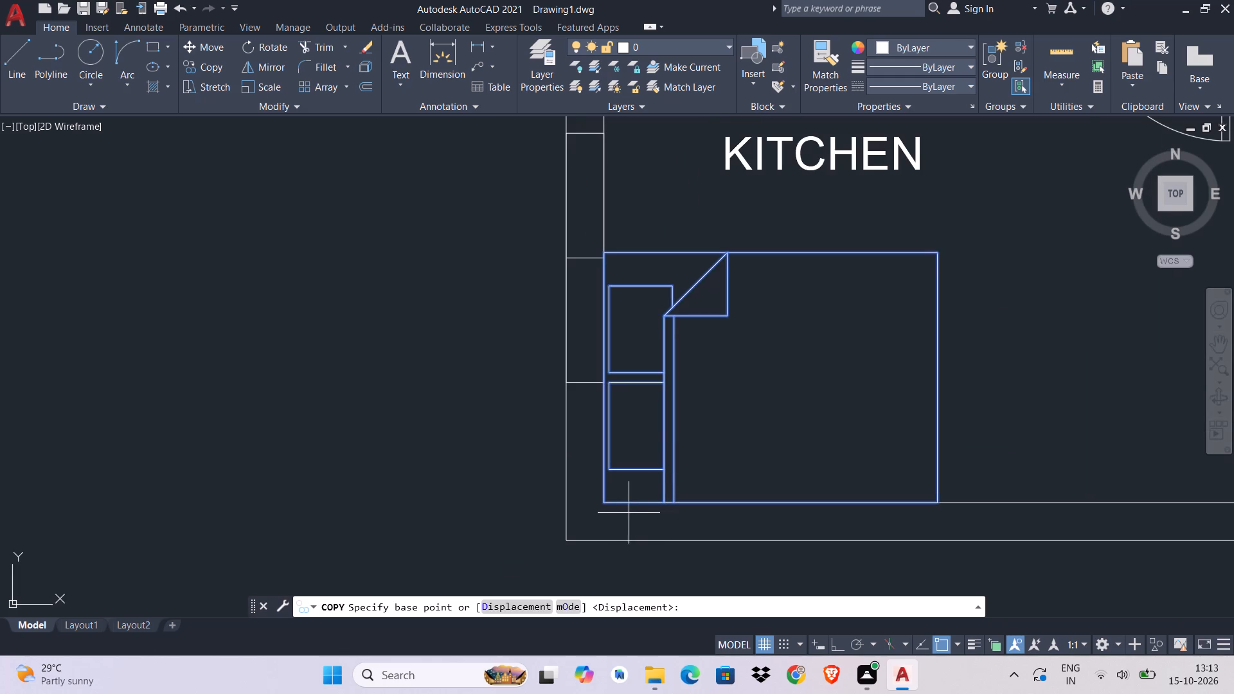
pyautogui.click(610, 505)
pyautogui.scroll(-3, 608, 505)
pyautogui.scroll(1, 608, 505)
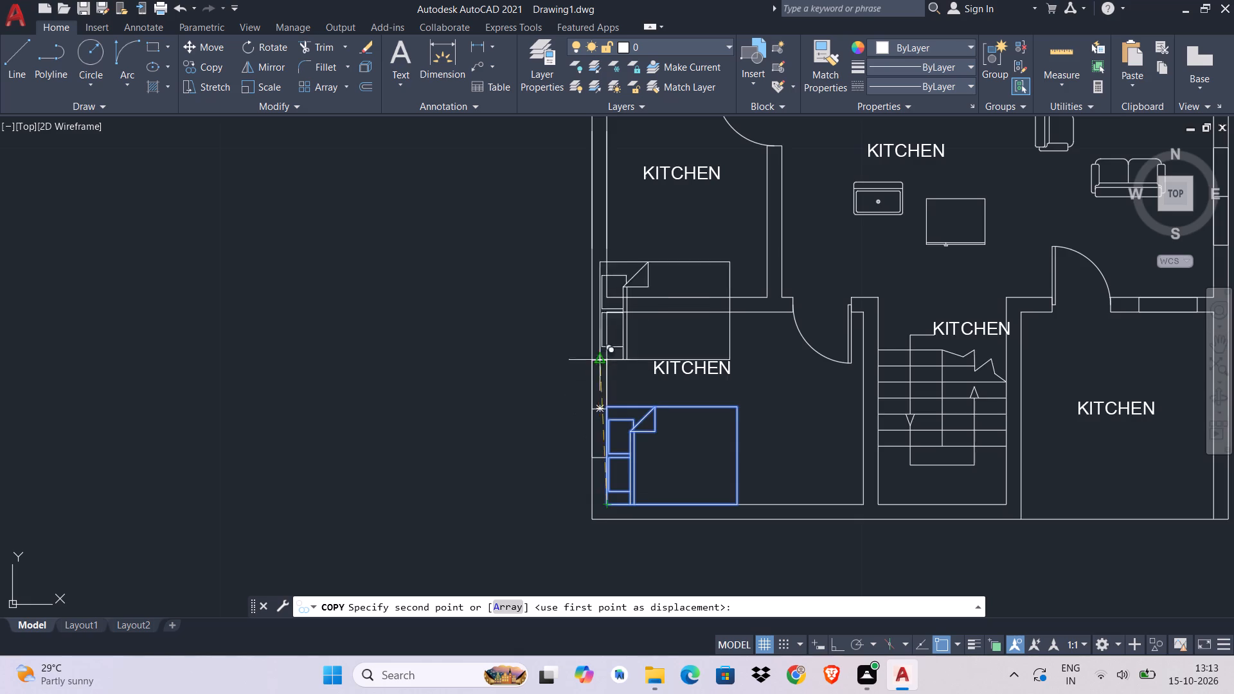
pyautogui.scroll(3, 602, 340)
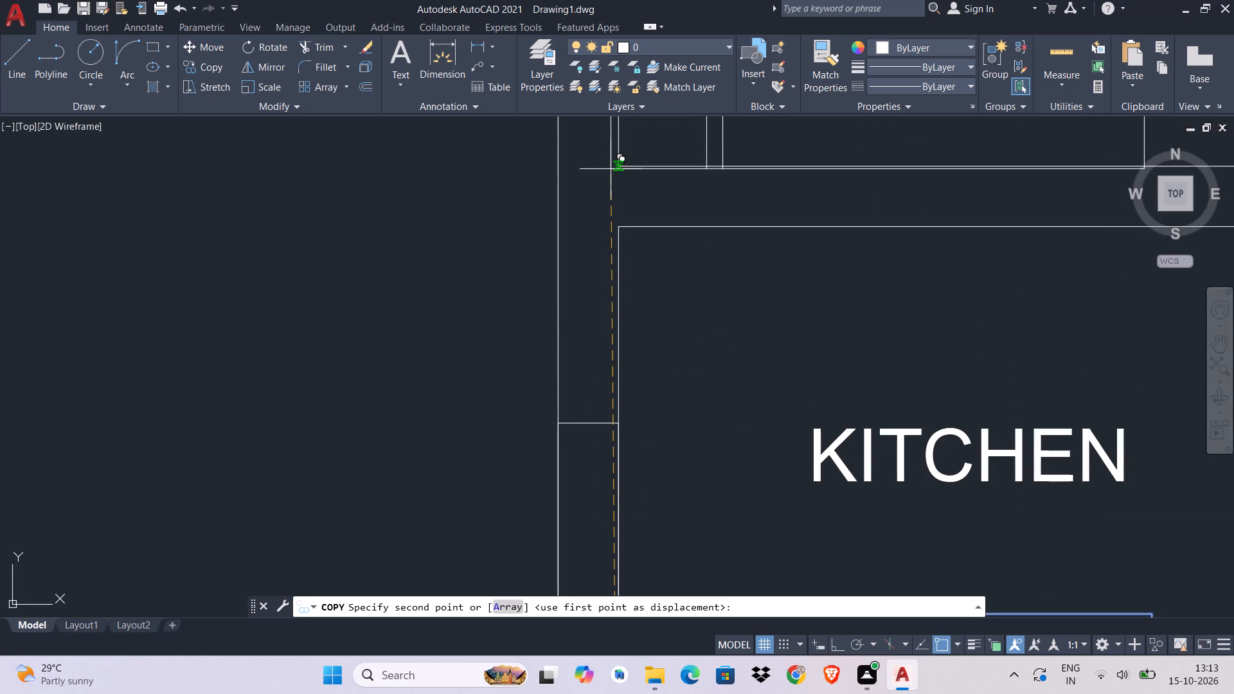
pyautogui.click(618, 169)
pyautogui.scroll(1, 580, 619)
pyautogui.scroll(-2, 581, 619)
pyautogui.press('Escape')
pyautogui.scroll(-1, 615, 372)
pyautogui.scroll(1, 615, 372)
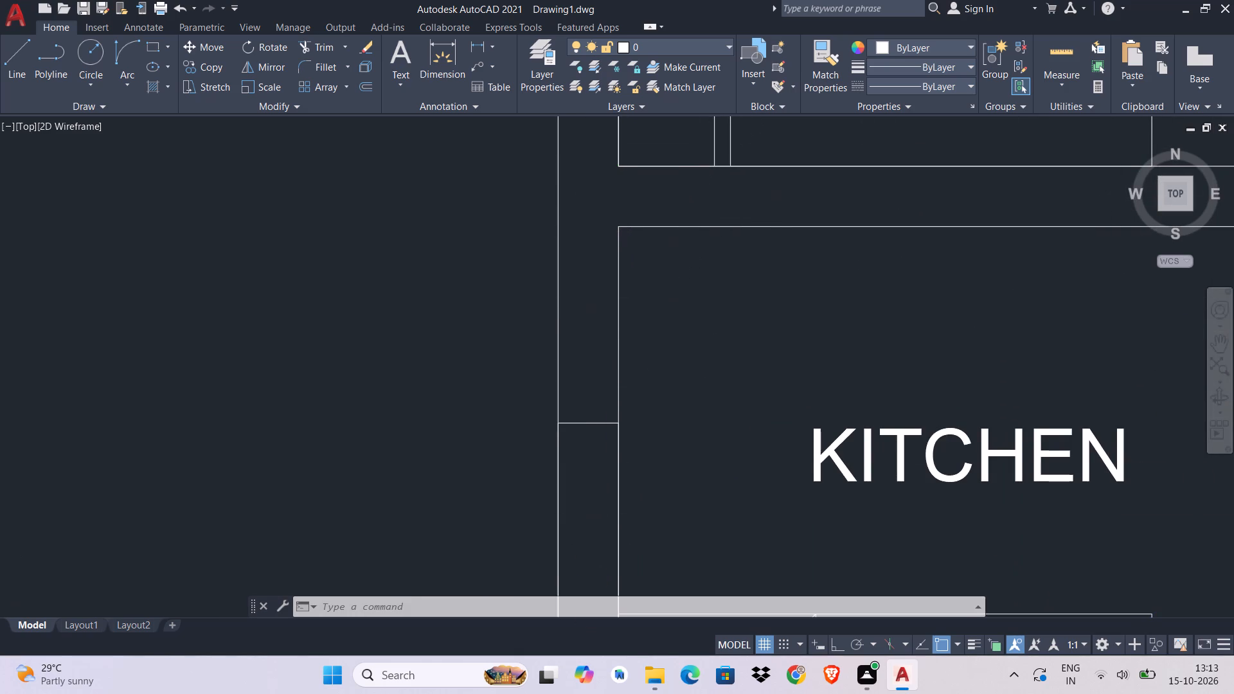
pyautogui.scroll(1, 615, 372)
pyautogui.scroll(-5, 682, 472)
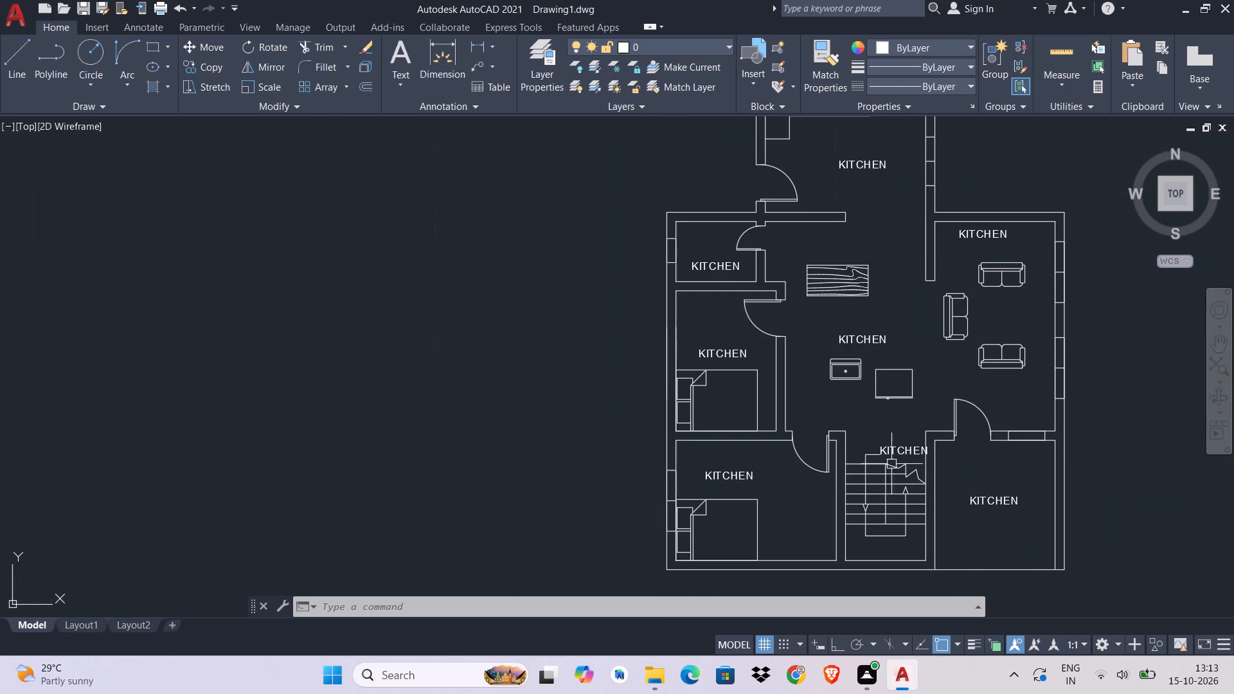
# Change the KITCHEN label above the staircase to UP.
pyautogui.scroll(3, 884, 446)
pyautogui.doubleClick(914, 468)
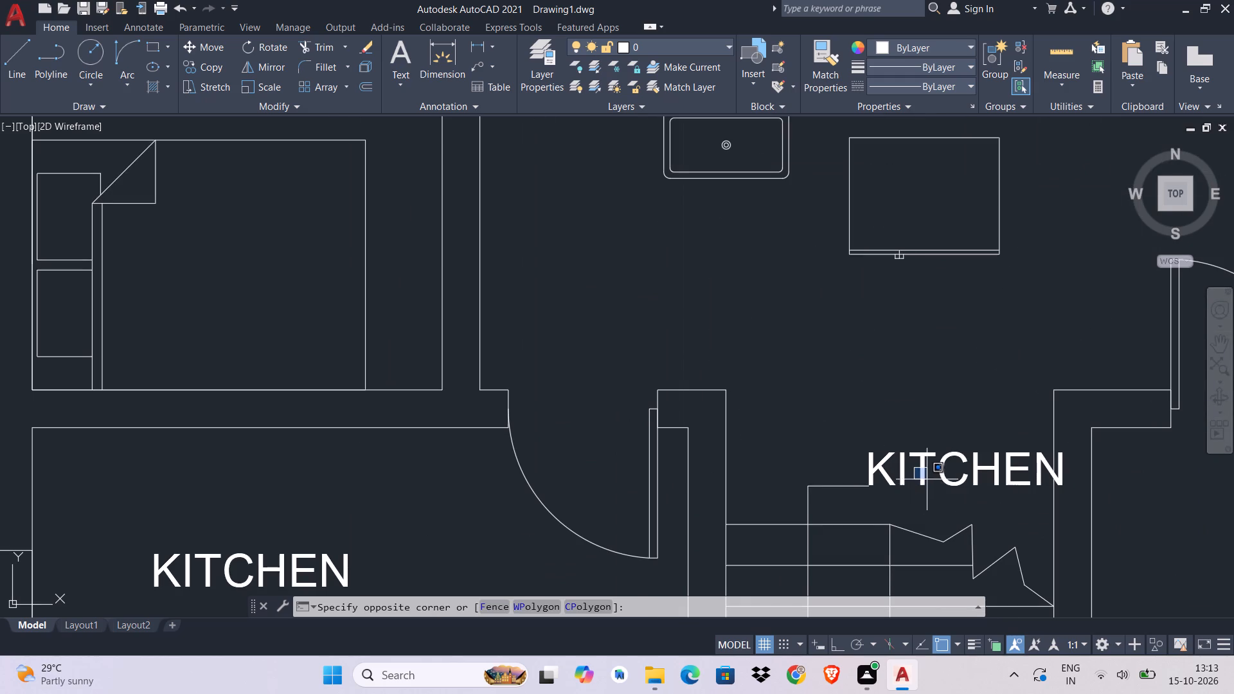
pyautogui.click(912, 449)
pyautogui.doubleClick(922, 454)
pyautogui.moveTo(1069, 472); pyautogui.dragTo(782, 482)
pyautogui.press('BackSpace')
pyautogui.write('UP')
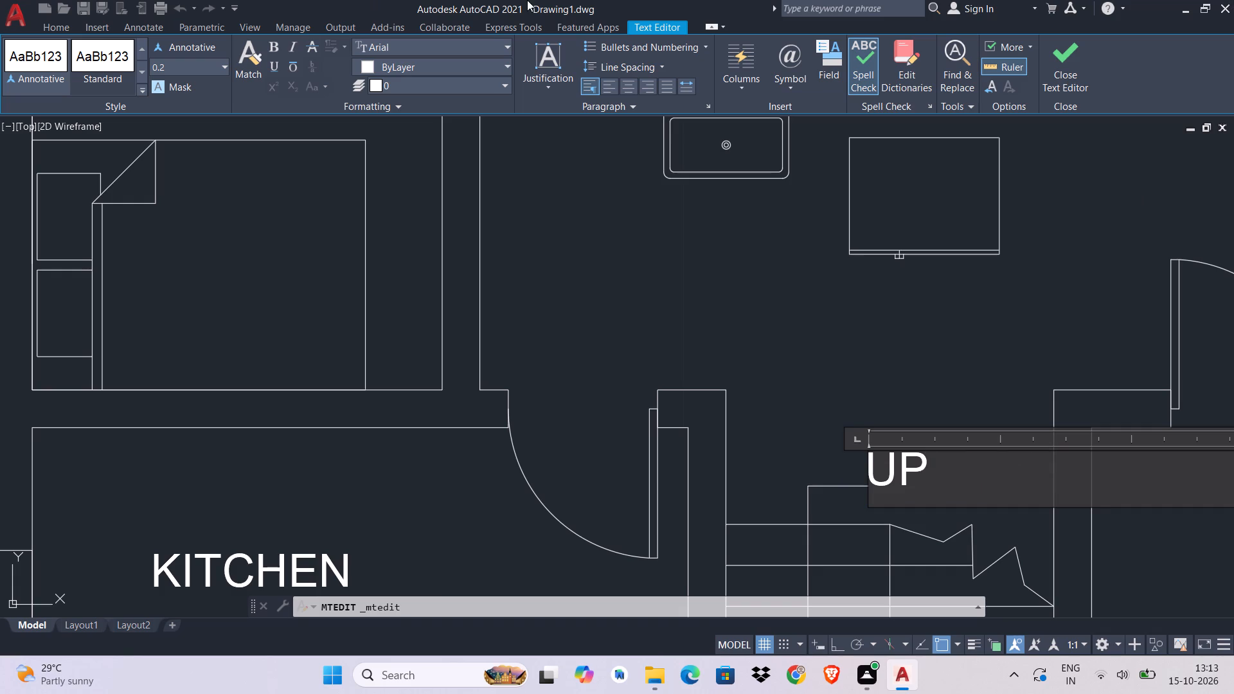
pyautogui.click(1062, 66)
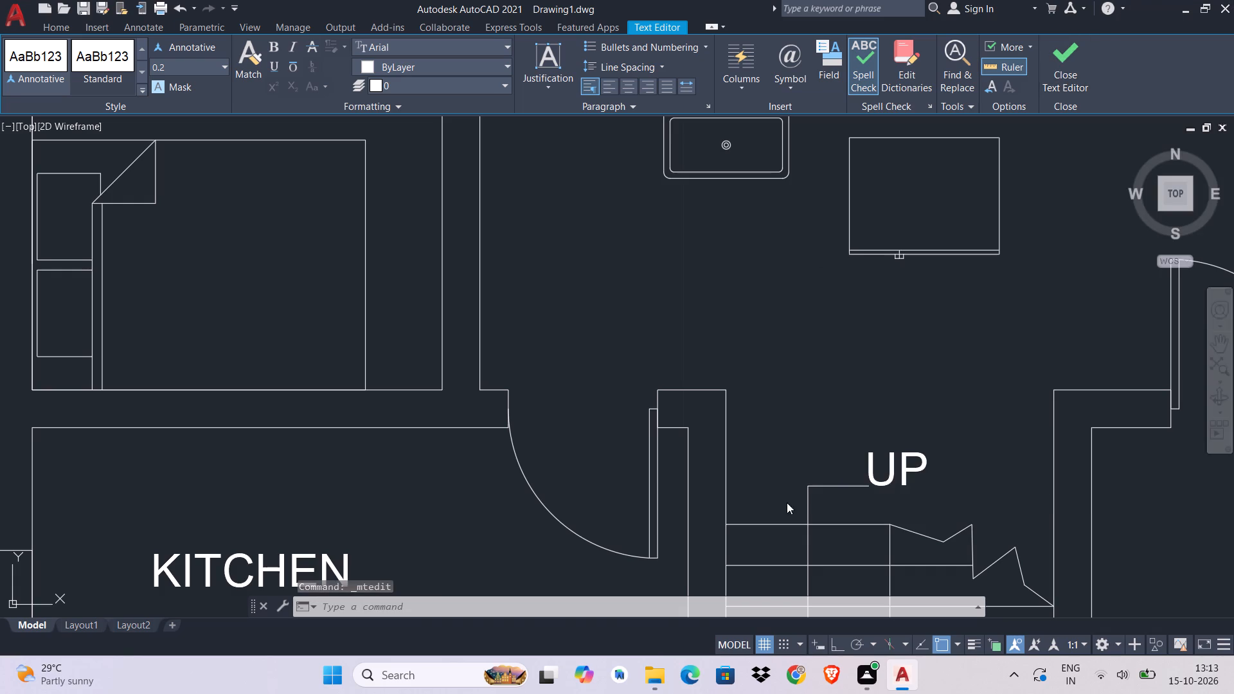
# Reposition the UP label at the open north end of the stair's direction line.
pyautogui.moveTo(787, 493); pyautogui.dragTo(510, 240, button='middle')
pyautogui.click(595, 224)
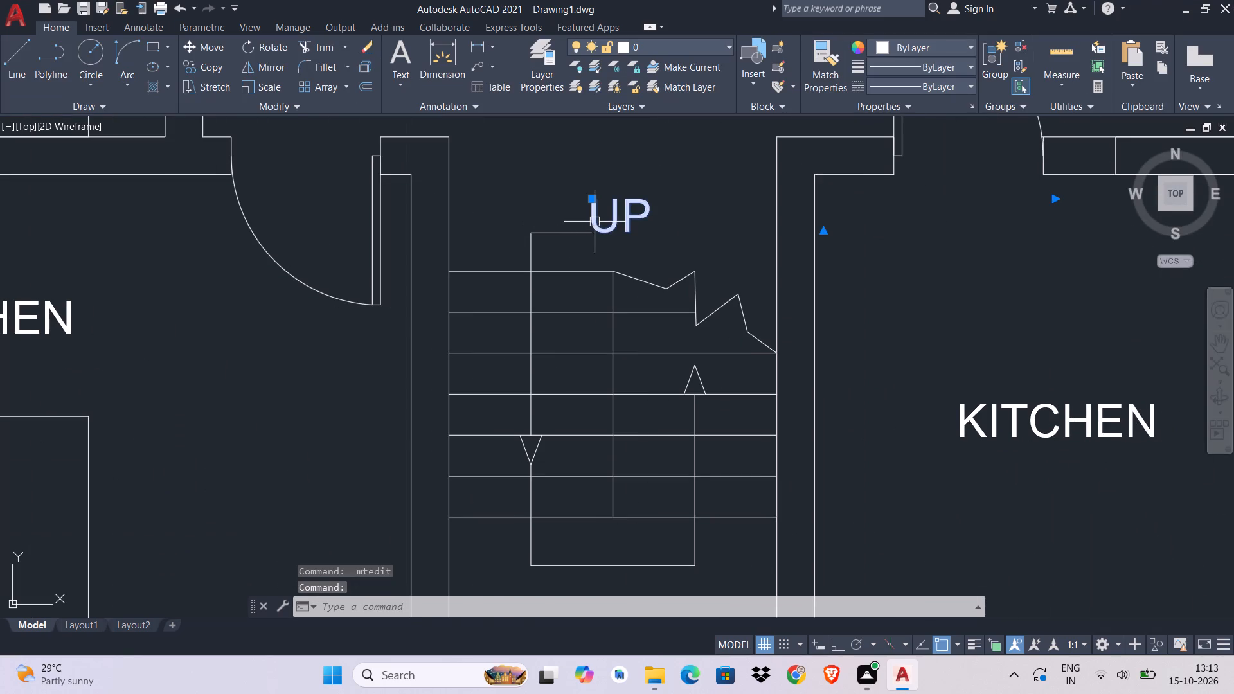
pyautogui.write('M')
pyautogui.press('space')
pyautogui.click(607, 230)
pyautogui.click(613, 249)
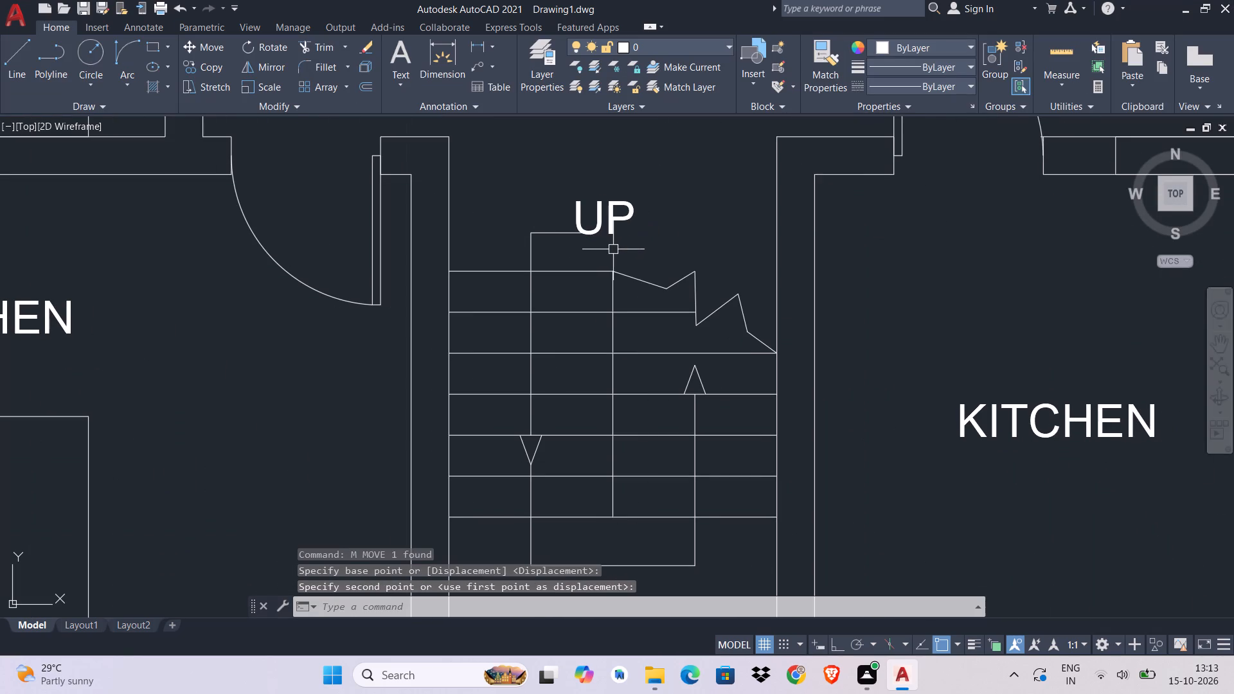
pyautogui.click(587, 221)
pyautogui.click(547, 229)
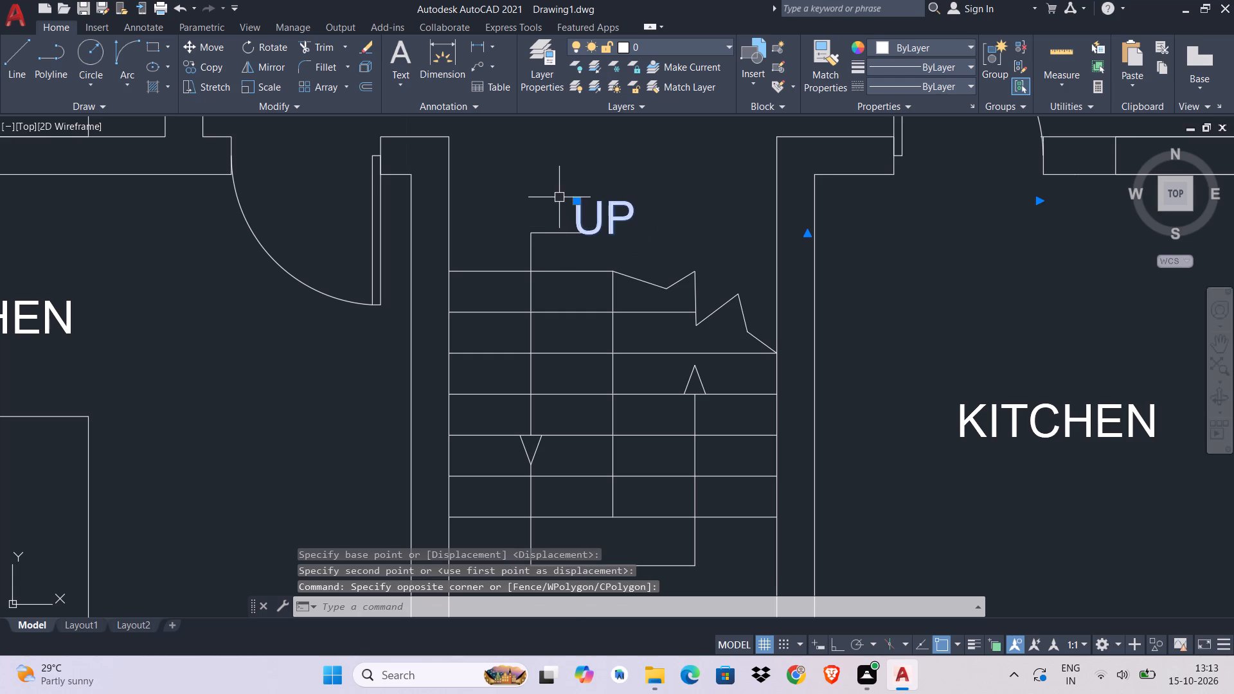
pyautogui.click(586, 202)
pyautogui.click(572, 201)
pyautogui.click(573, 204)
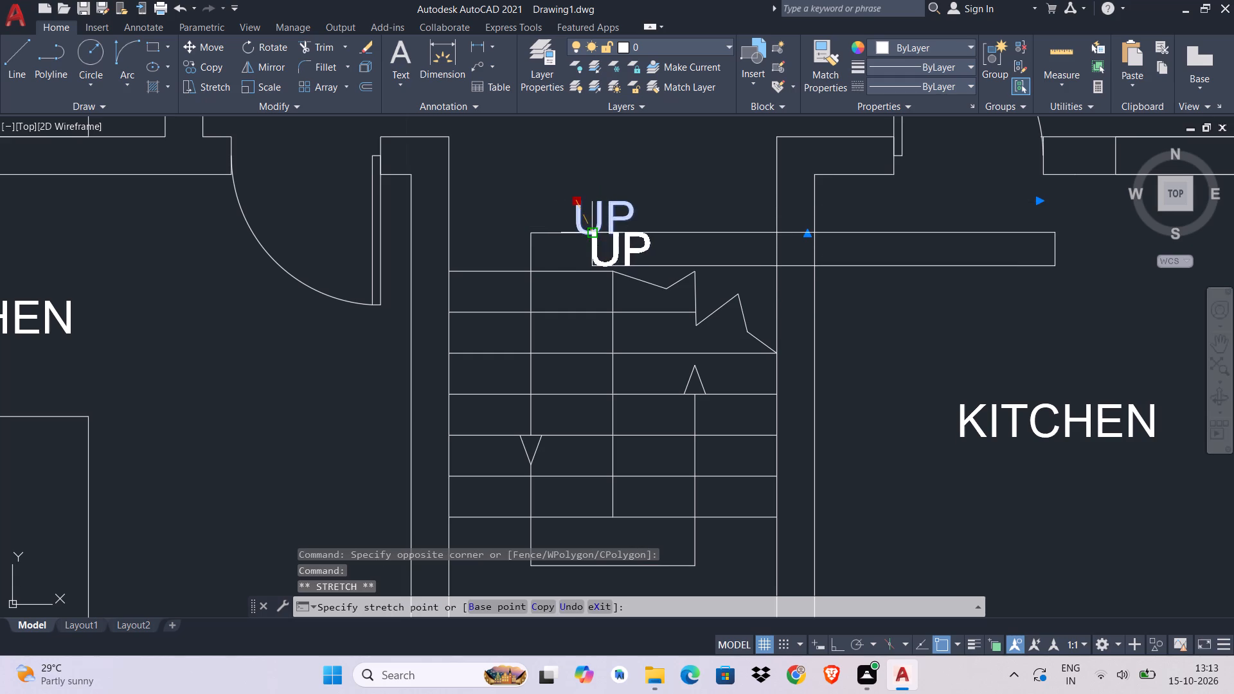
pyautogui.click(587, 209)
pyautogui.press('Escape')
pyautogui.press('Escape')
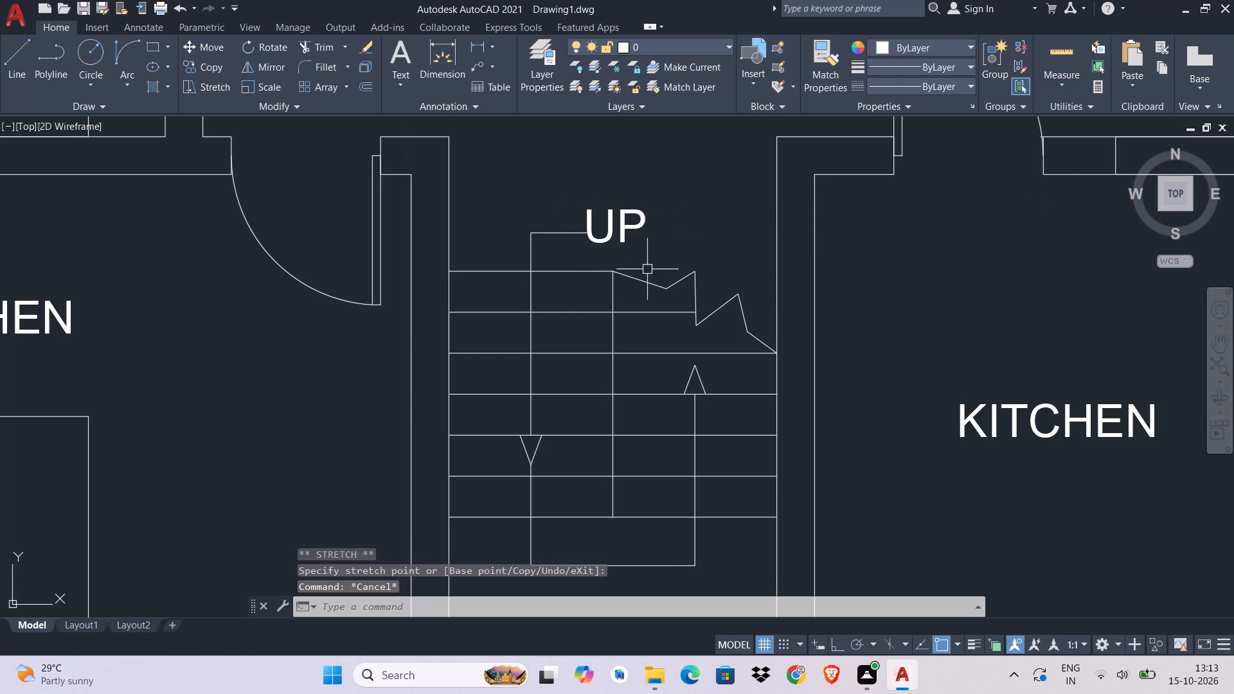
# Change the KITCHEN label in the southwest room to BEDROOM 2.
pyautogui.scroll(-3, 638, 298)
pyautogui.moveTo(639, 298); pyautogui.dragTo(823, 217, button='middle')
pyautogui.doubleClick(646, 224)
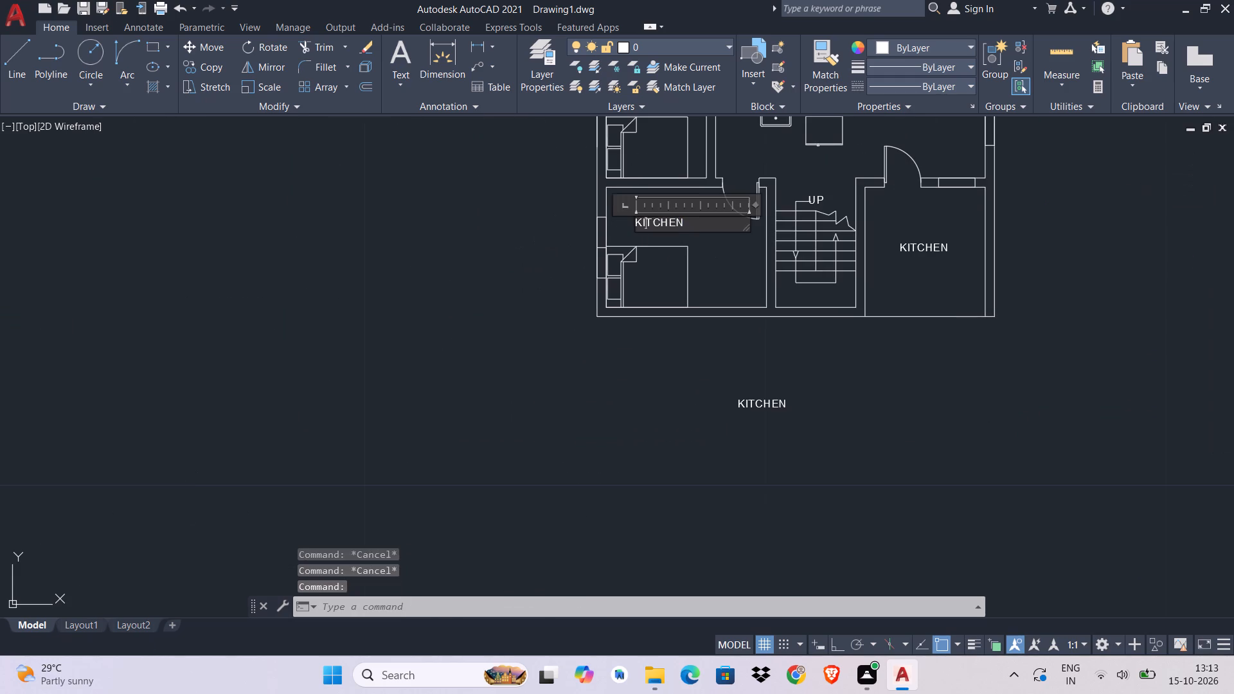
pyautogui.moveTo(700, 229); pyautogui.dragTo(616, 235)
pyautogui.press('BackSpace')
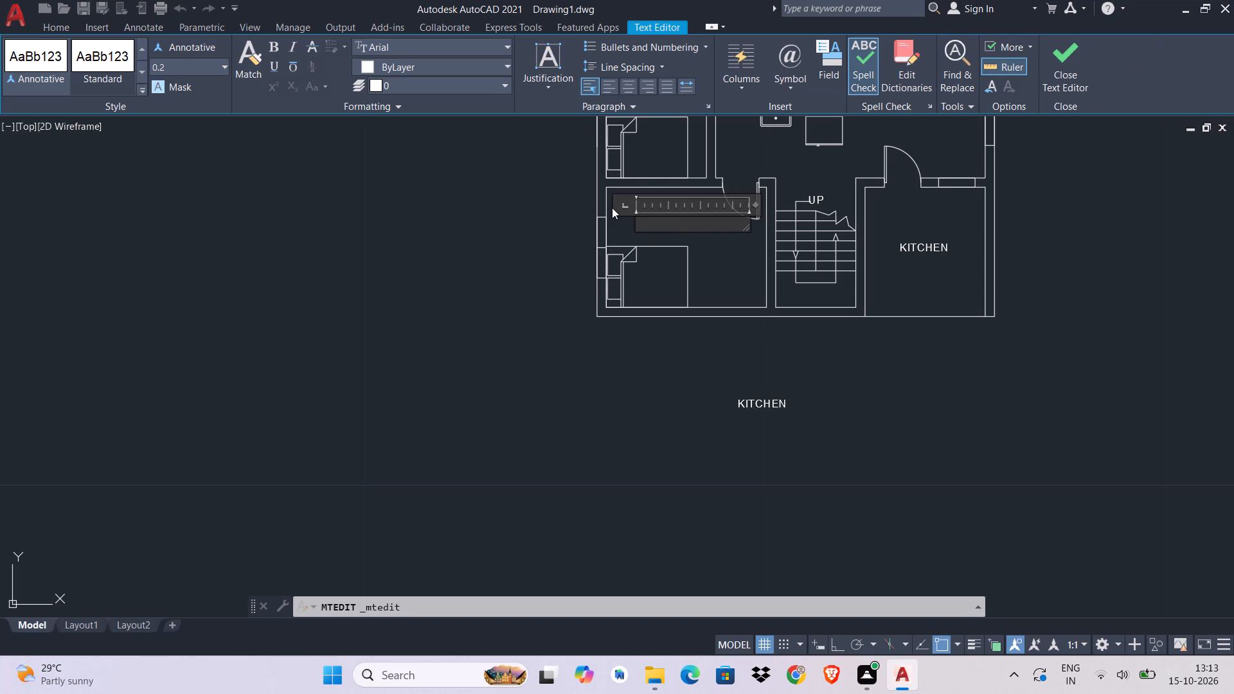
pyautogui.write('BEDROOM')
pyautogui.press('space')
pyautogui.write('22')
pyautogui.press('BackSpace')
pyautogui.click(1083, 65)
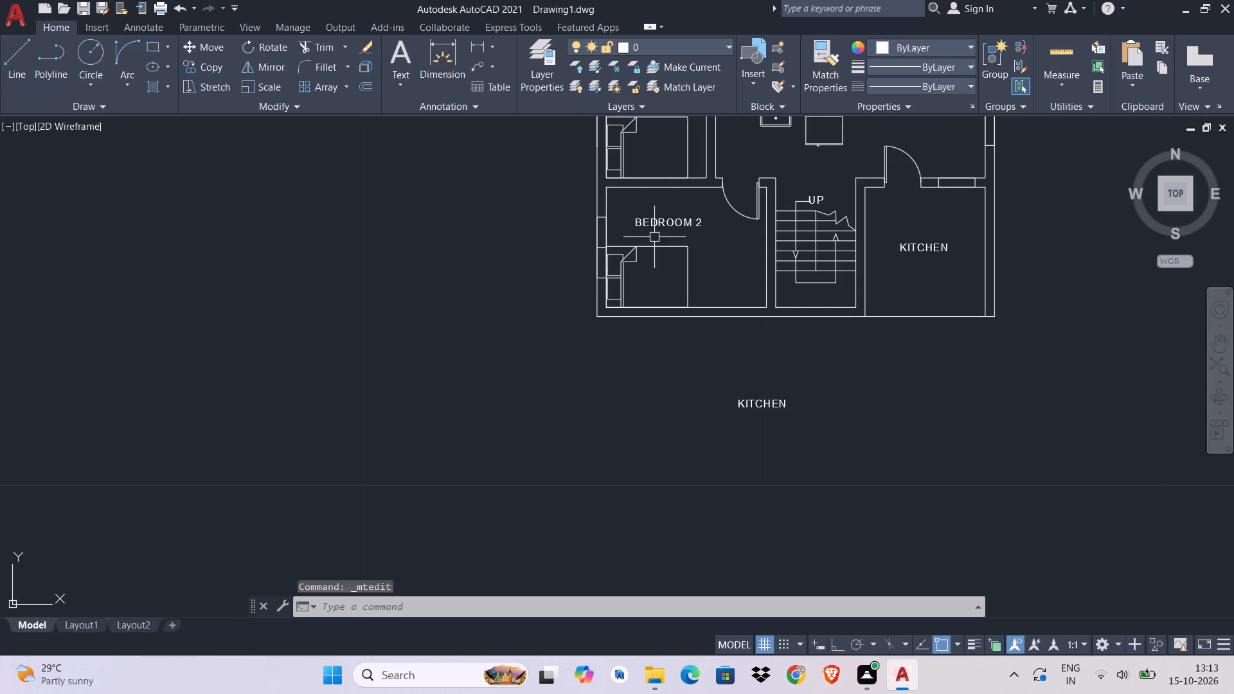
# Change the KITCHEN label in the middle west room, above the copied bed, to BEDROOM 1.
pyautogui.moveTo(658, 233); pyautogui.dragTo(634, 473, button='middle')
pyautogui.doubleClick(623, 337)
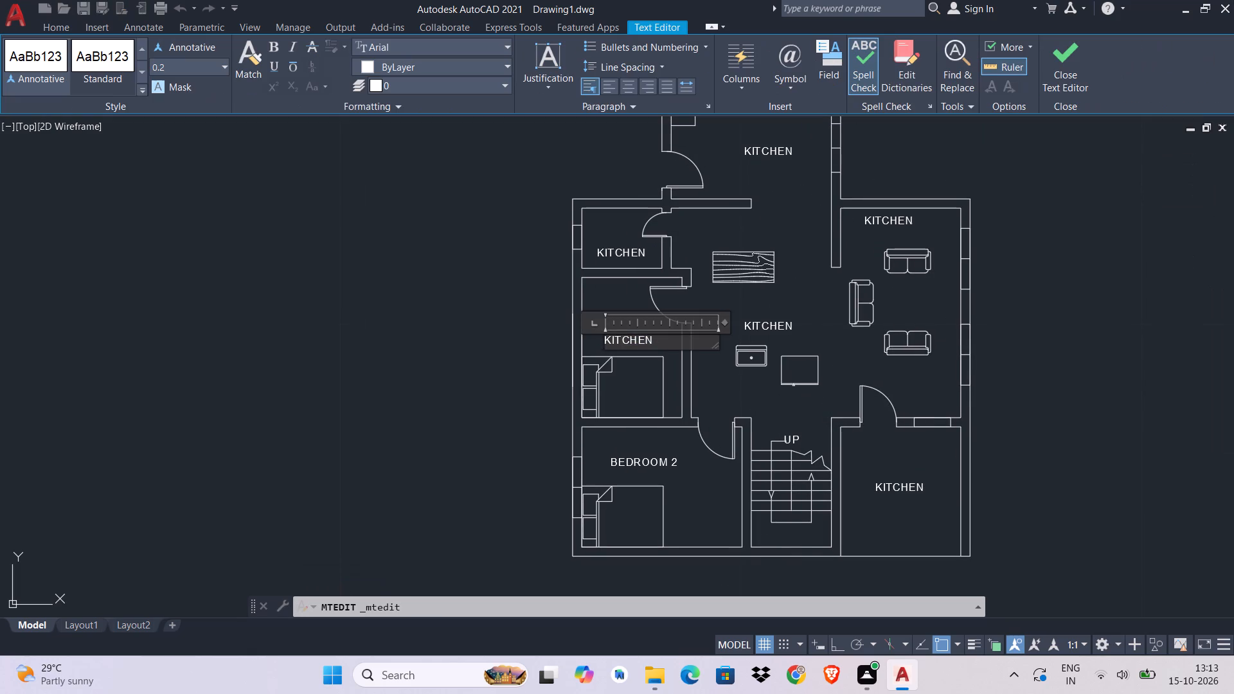
pyautogui.moveTo(656, 343); pyautogui.dragTo(559, 350)
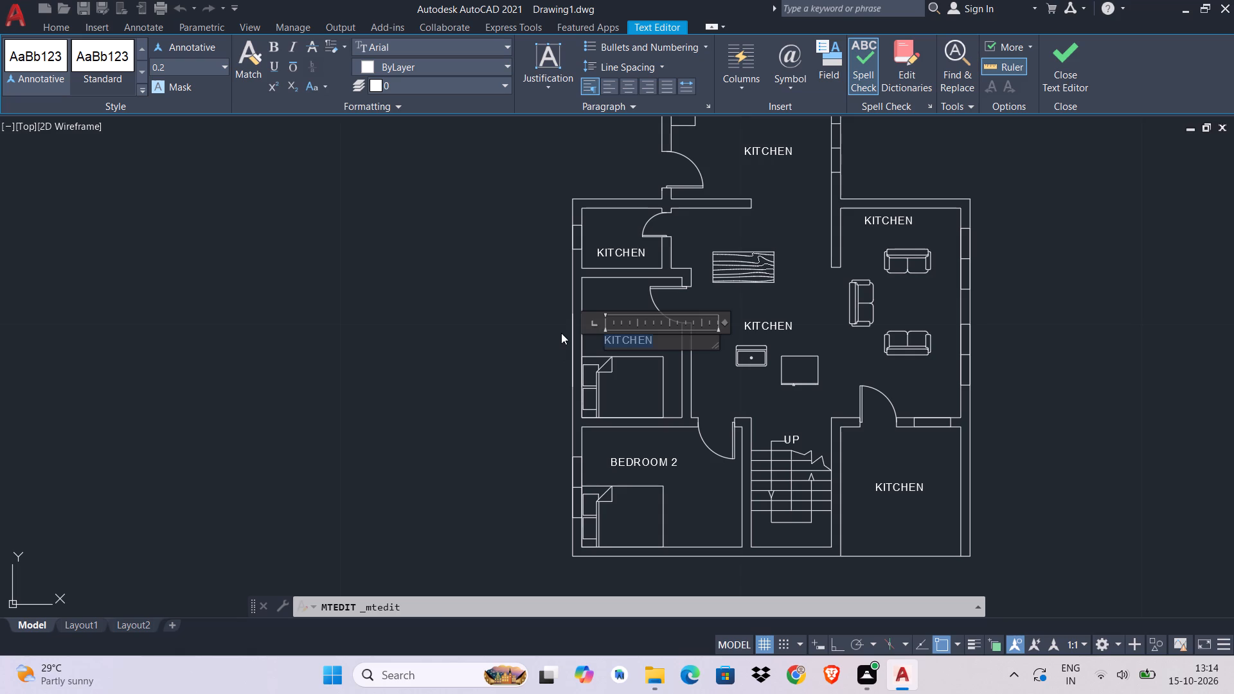
pyautogui.press('BackSpace')
pyautogui.write('BEDROOM 1')
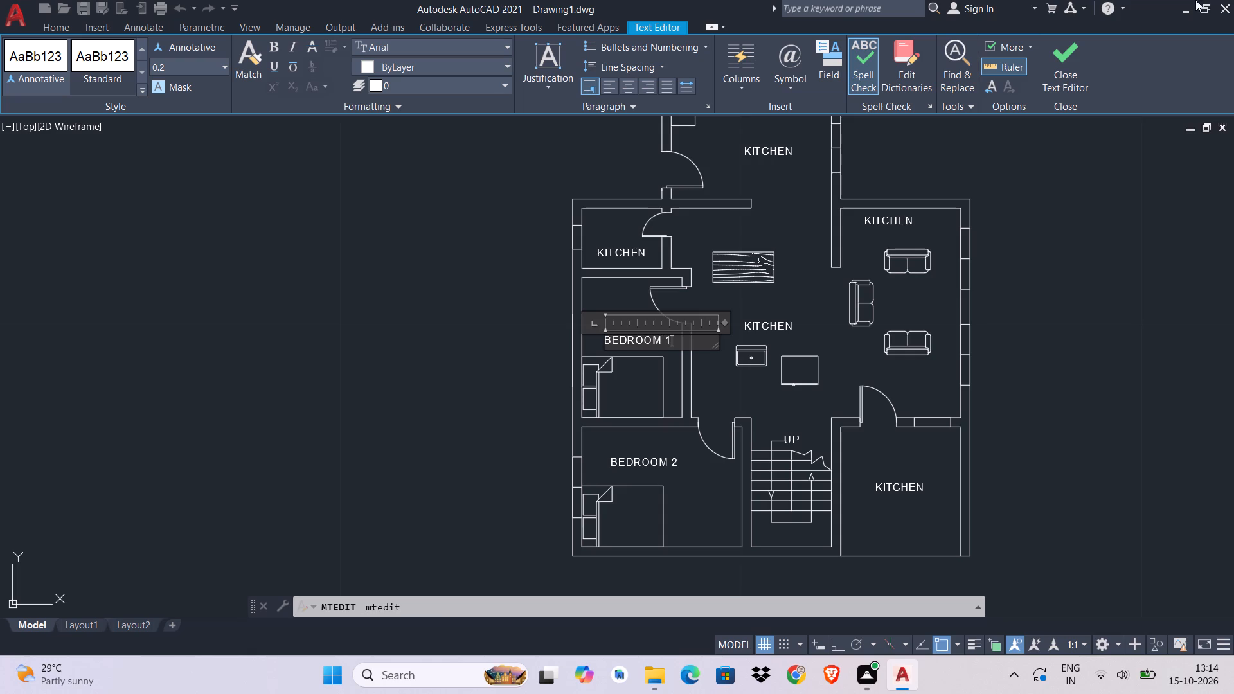
pyautogui.click(1057, 49)
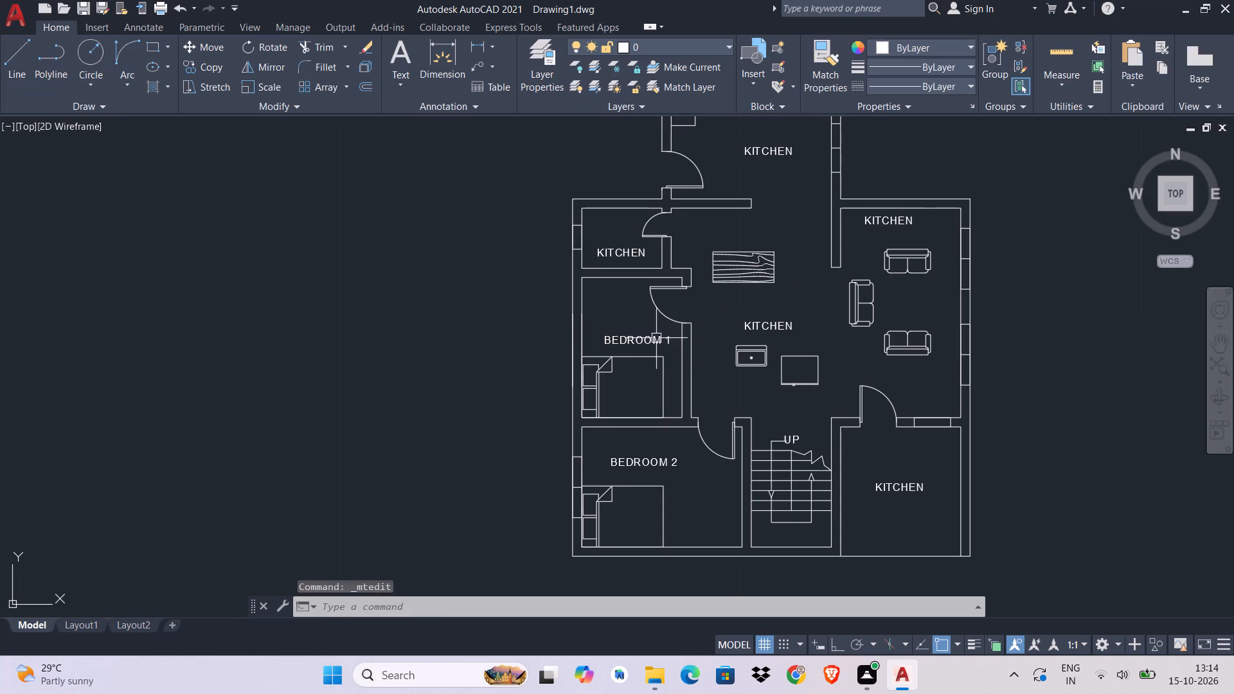
# Shift the BEDROOM 1 label slightly northwest to center it in the space above the bed.
pyautogui.click(653, 338)
pyautogui.click(602, 334)
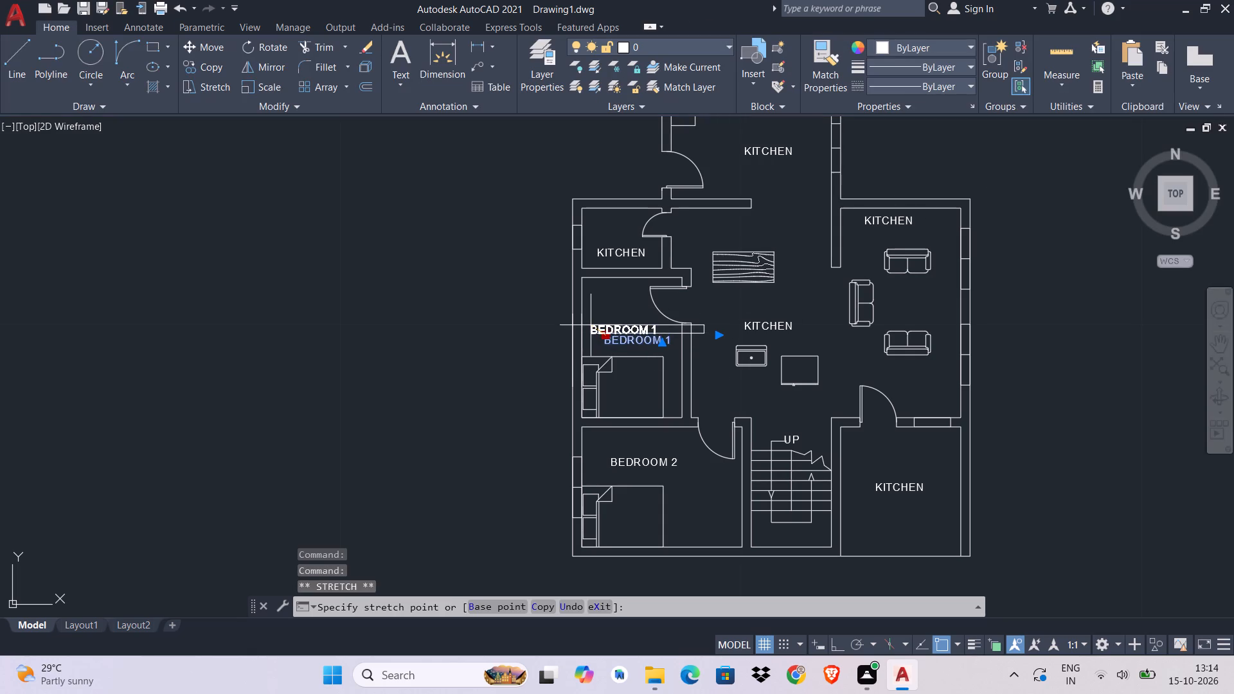
pyautogui.click(597, 325)
pyautogui.press('Escape')
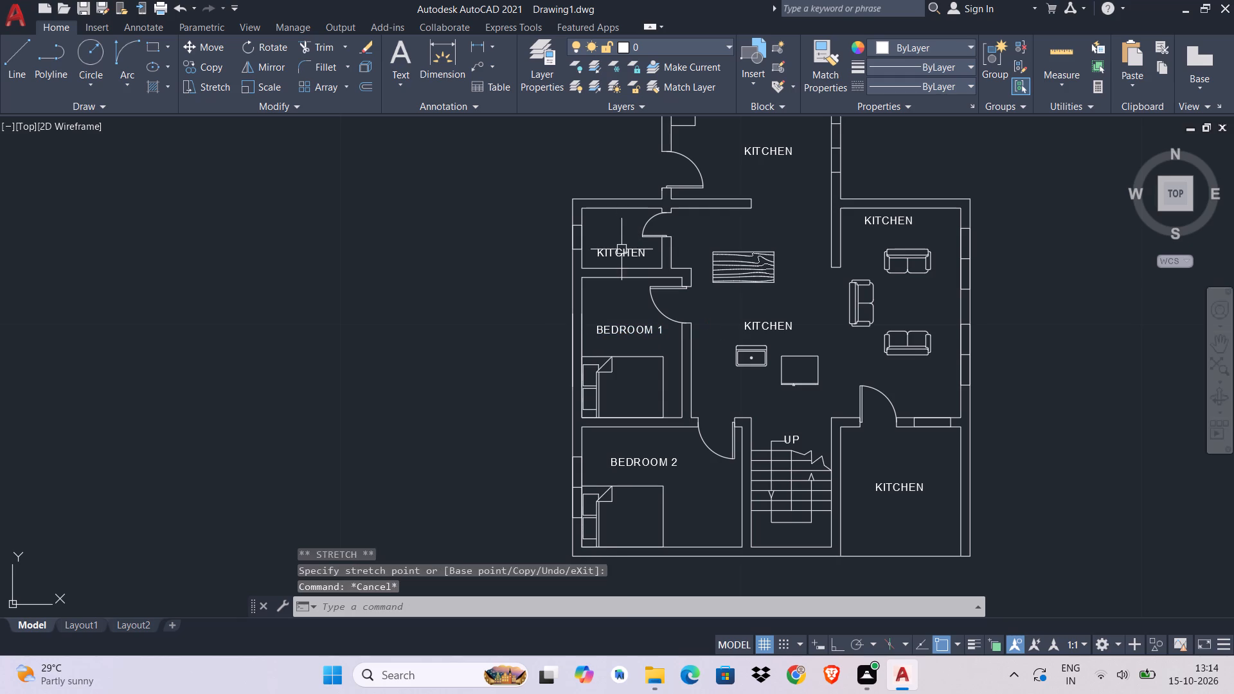
# Change the KITCHEN label in the small room north of BEDROOM 1 to C.R.
pyautogui.doubleClick(621, 249)
pyautogui.doubleClick(629, 258)
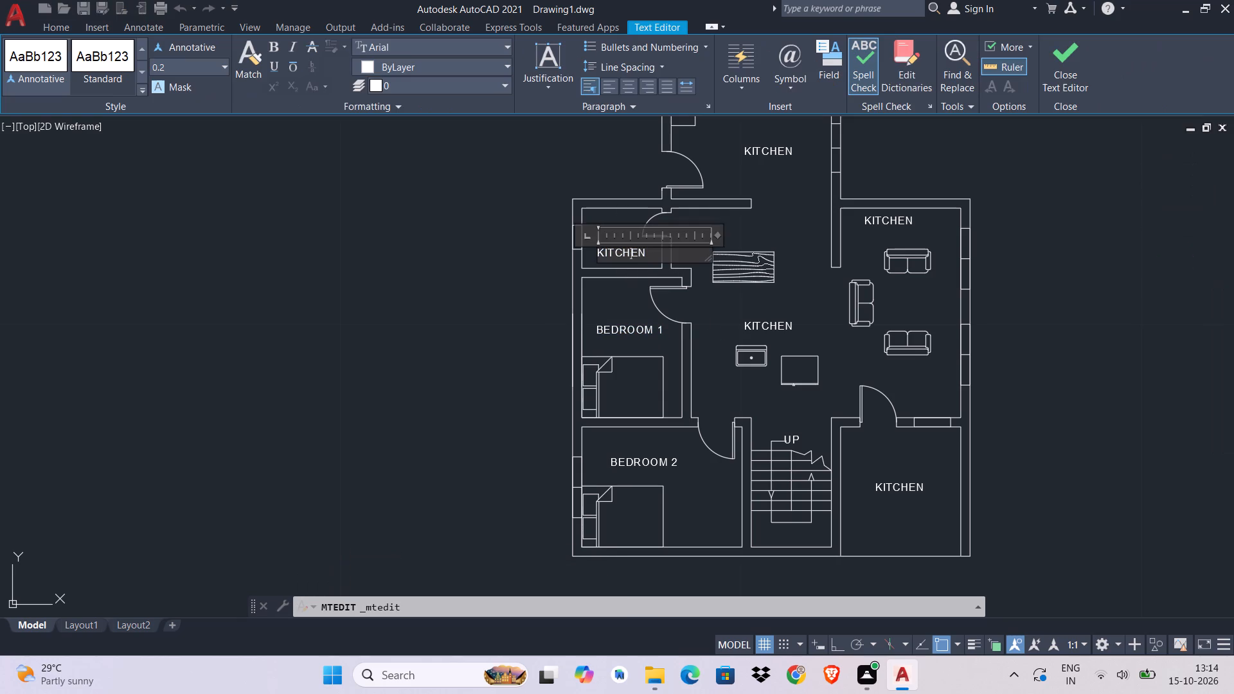
pyautogui.moveTo(661, 253); pyautogui.dragTo(593, 265)
pyautogui.press('BackSpace')
pyautogui.write('C.')
pyautogui.write('R,')
pyautogui.press('BackSpace')
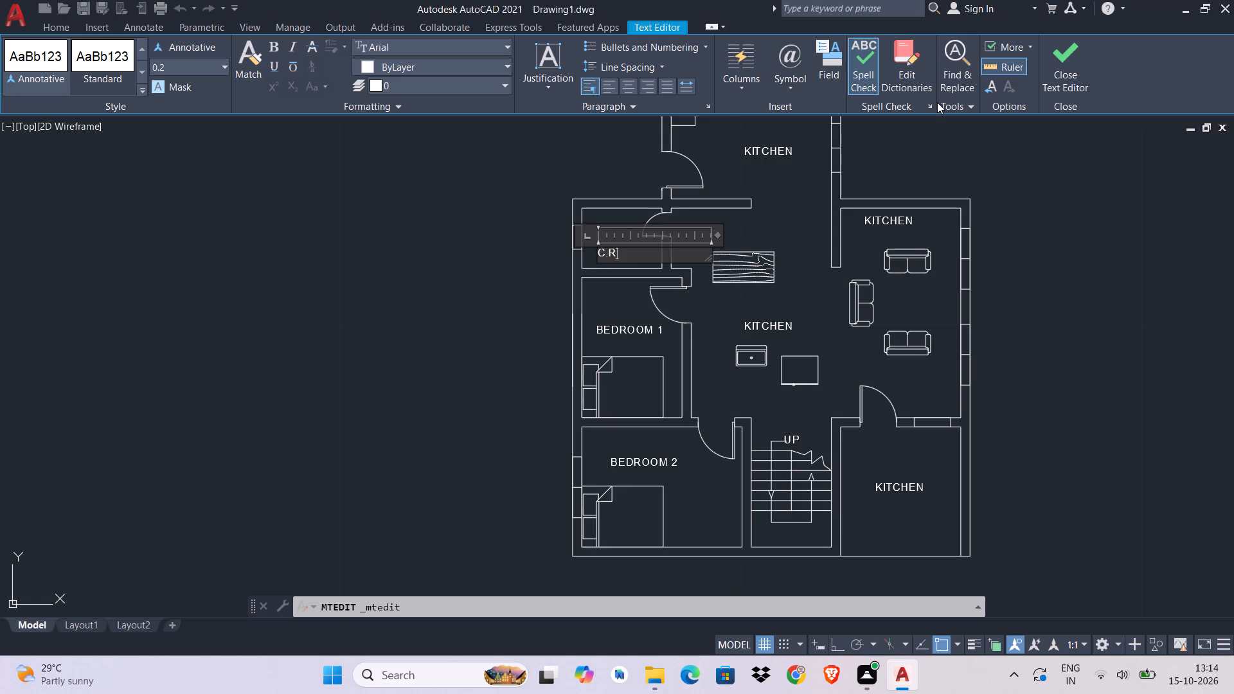
pyautogui.press('.')
pyautogui.click(1083, 59)
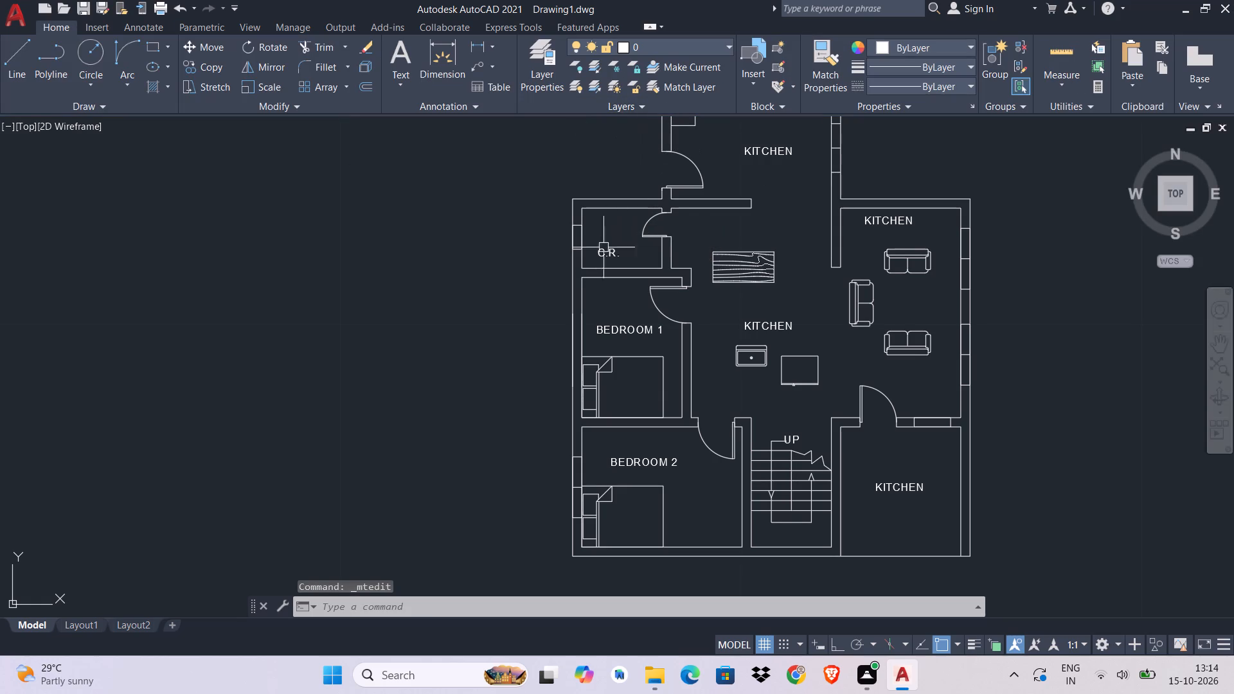
# Move the C.R. label slightly north within its small room.
pyautogui.click(598, 253)
pyautogui.click(599, 250)
pyautogui.click(596, 230)
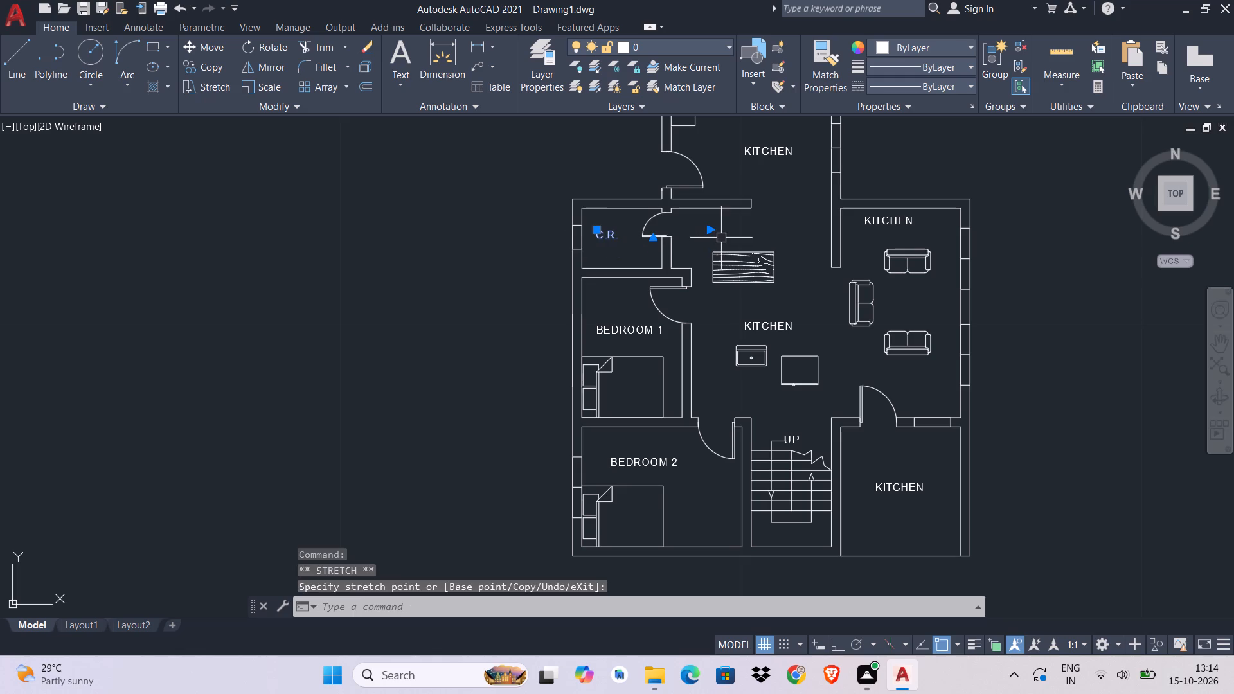
pyautogui.press('Escape')
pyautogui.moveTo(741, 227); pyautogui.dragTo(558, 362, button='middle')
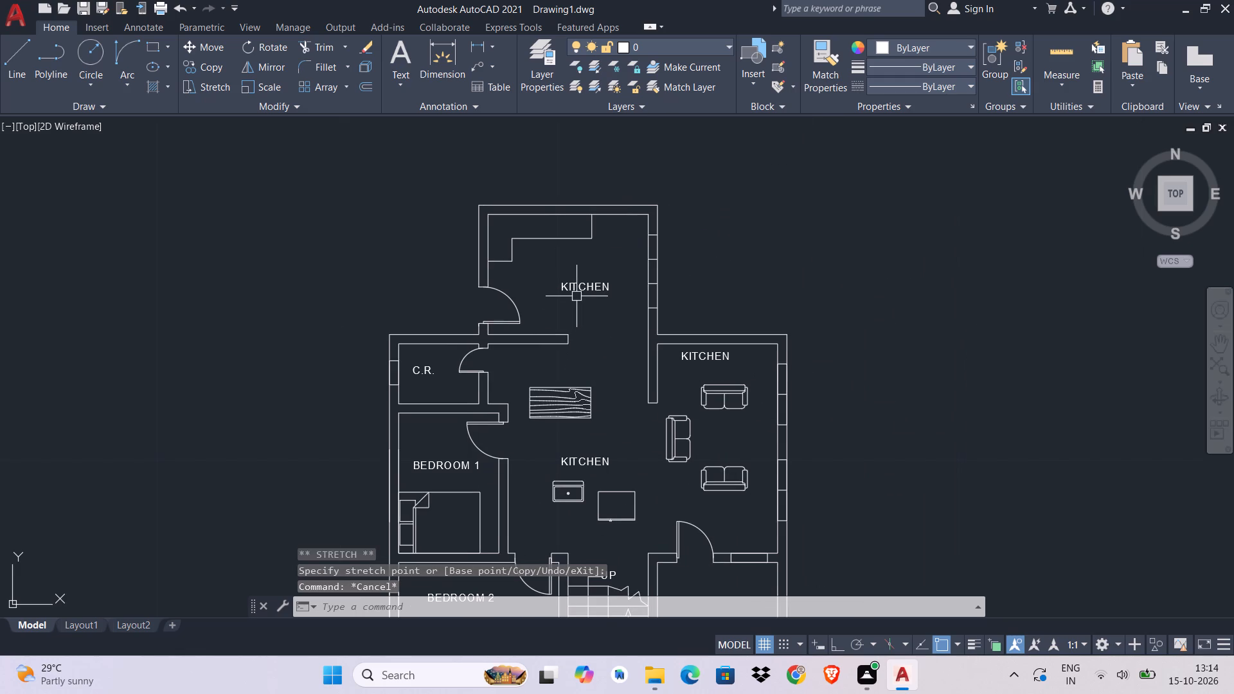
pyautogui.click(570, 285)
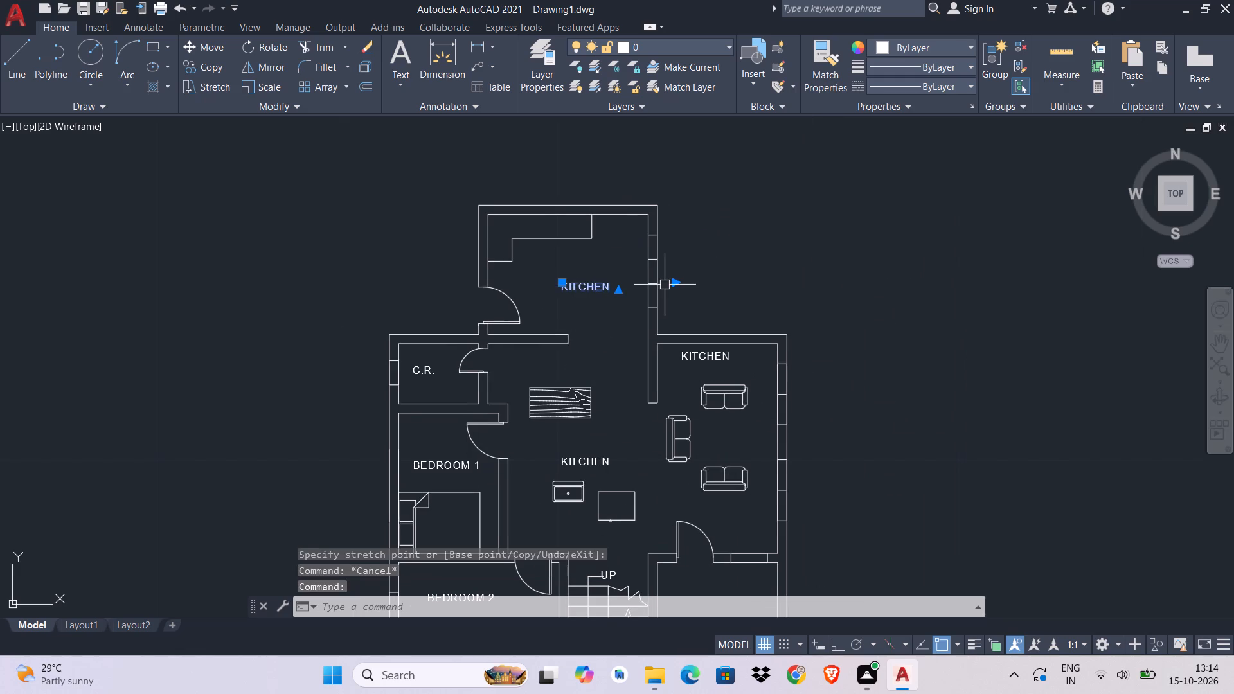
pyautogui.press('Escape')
# Scale the wood-grain table block north of the central KITCHEN label to less than half its size from its southwest corner.
pyautogui.moveTo(714, 382); pyautogui.dragTo(620, 265, button='middle')
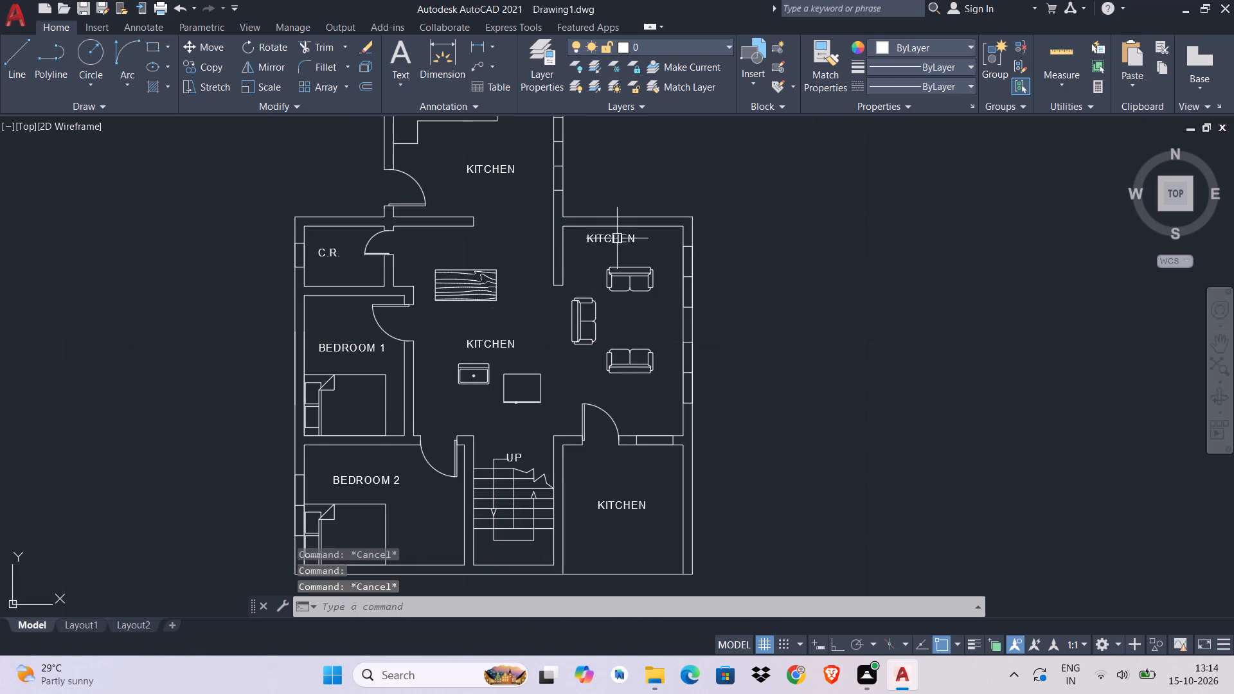
pyautogui.click(458, 290)
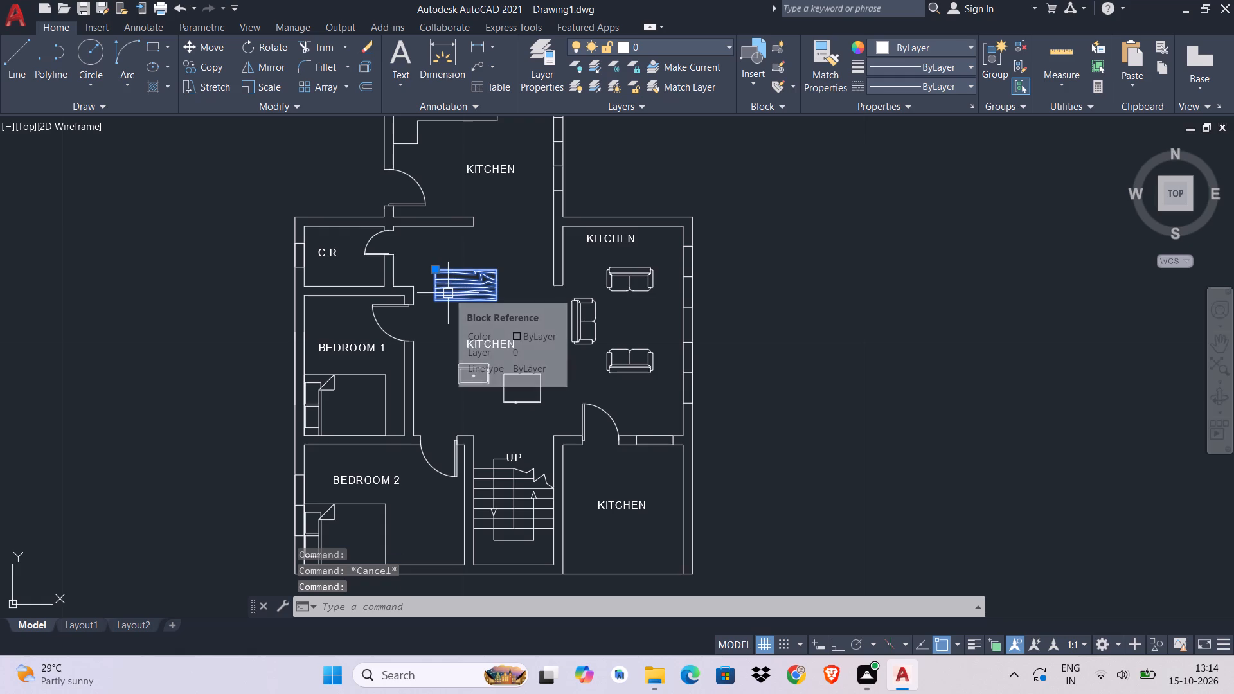
pyautogui.write('SC')
pyautogui.press('space')
pyautogui.click(431, 307)
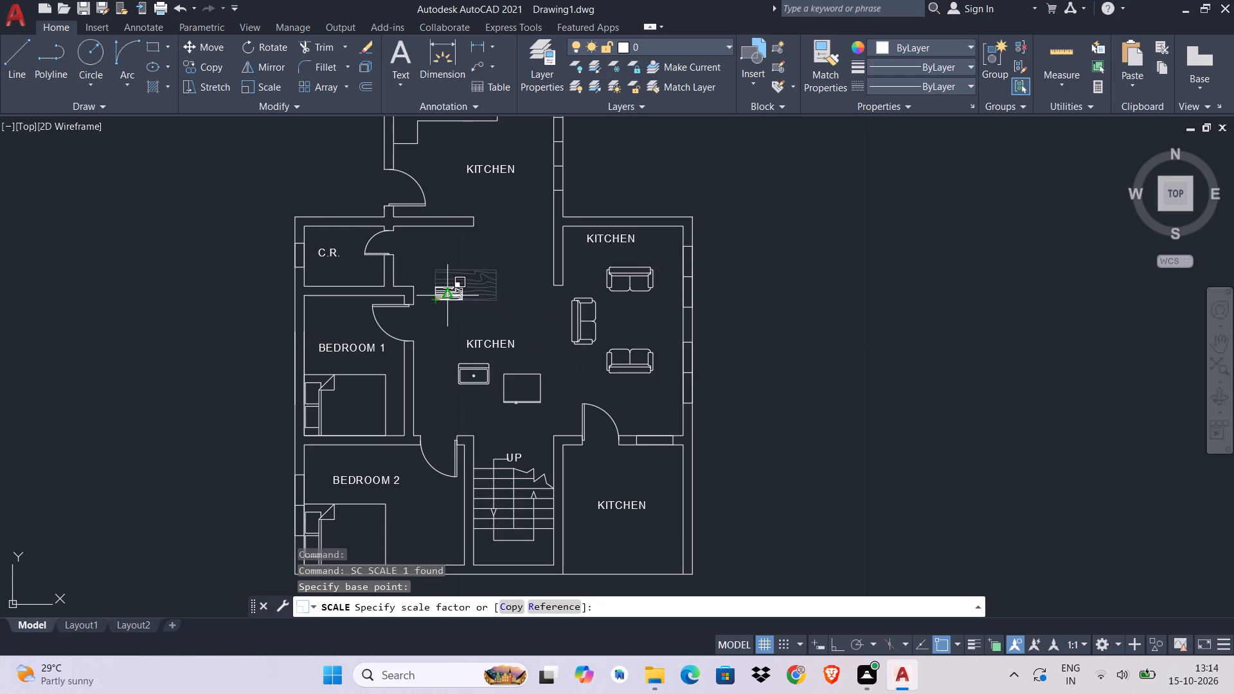
pyautogui.scroll(3, 450, 295)
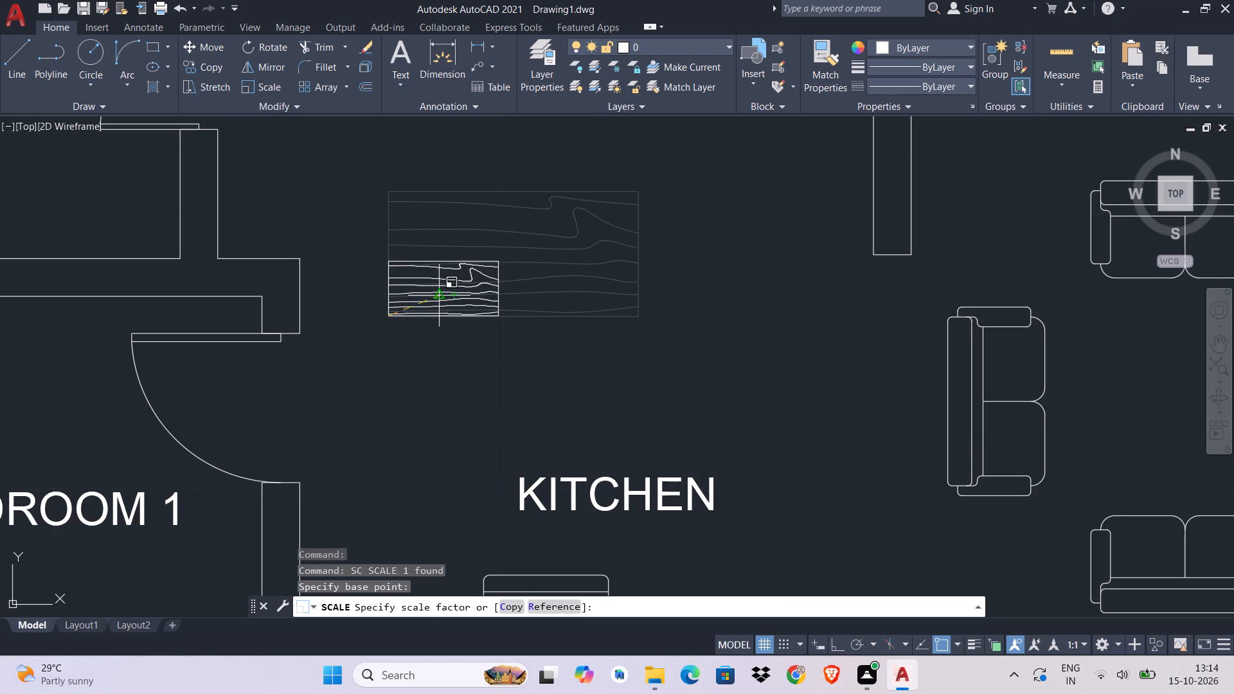
pyautogui.click(436, 300)
# Move the reduced wood-grain table into the east room, centered between the three sofas.
pyautogui.click(436, 300)
pyautogui.click(427, 307)
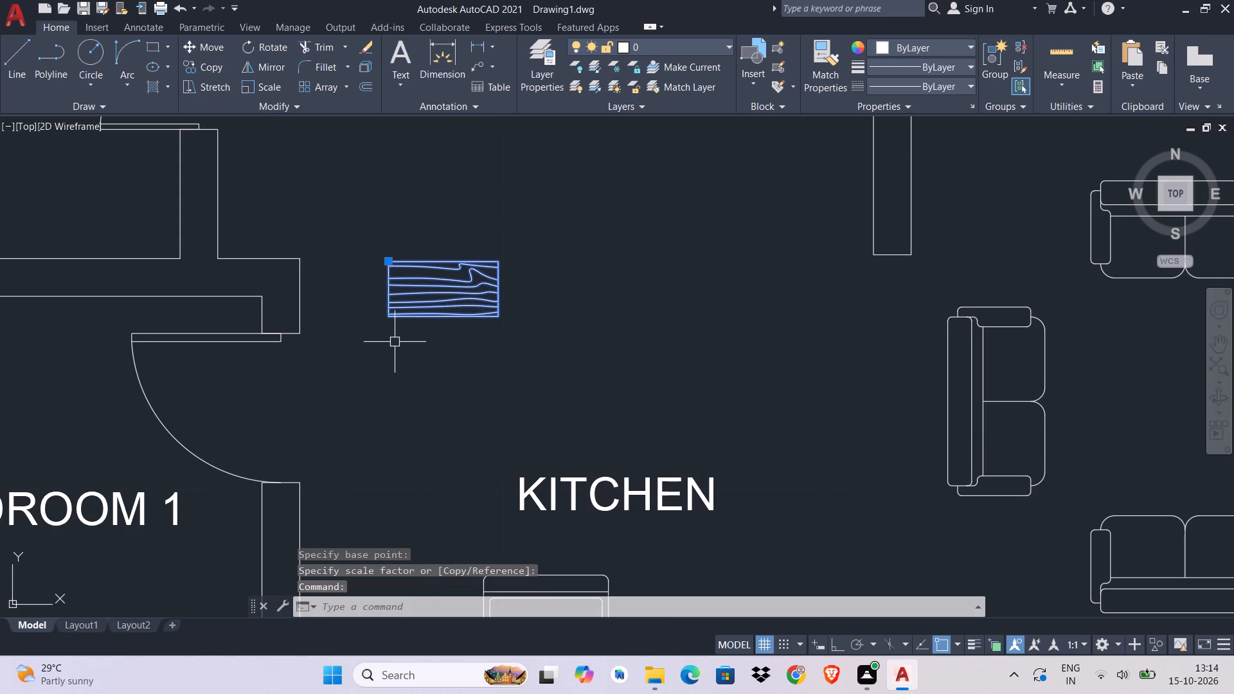
pyautogui.press('m')
pyautogui.press('space')
pyautogui.click(391, 299)
pyautogui.moveTo(810, 332); pyautogui.dragTo(337, 296, button='middle')
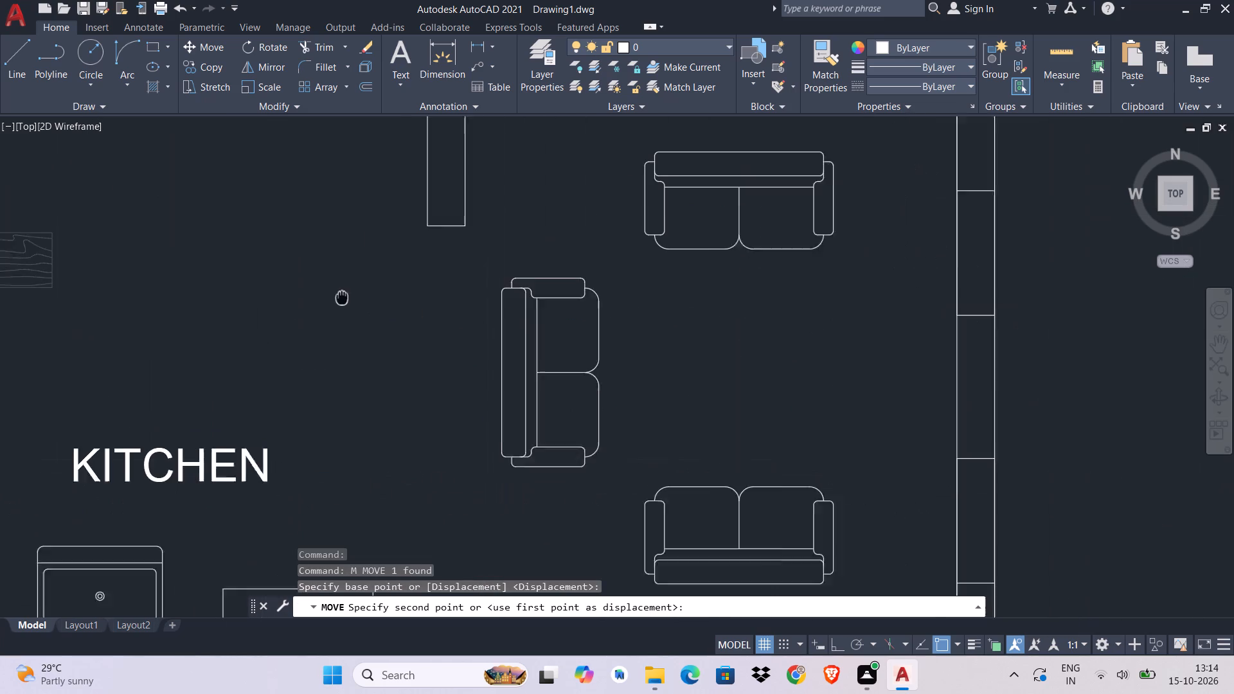
pyautogui.moveTo(337, 296); pyautogui.dragTo(337, 296, button='middle')
pyautogui.click(654, 371)
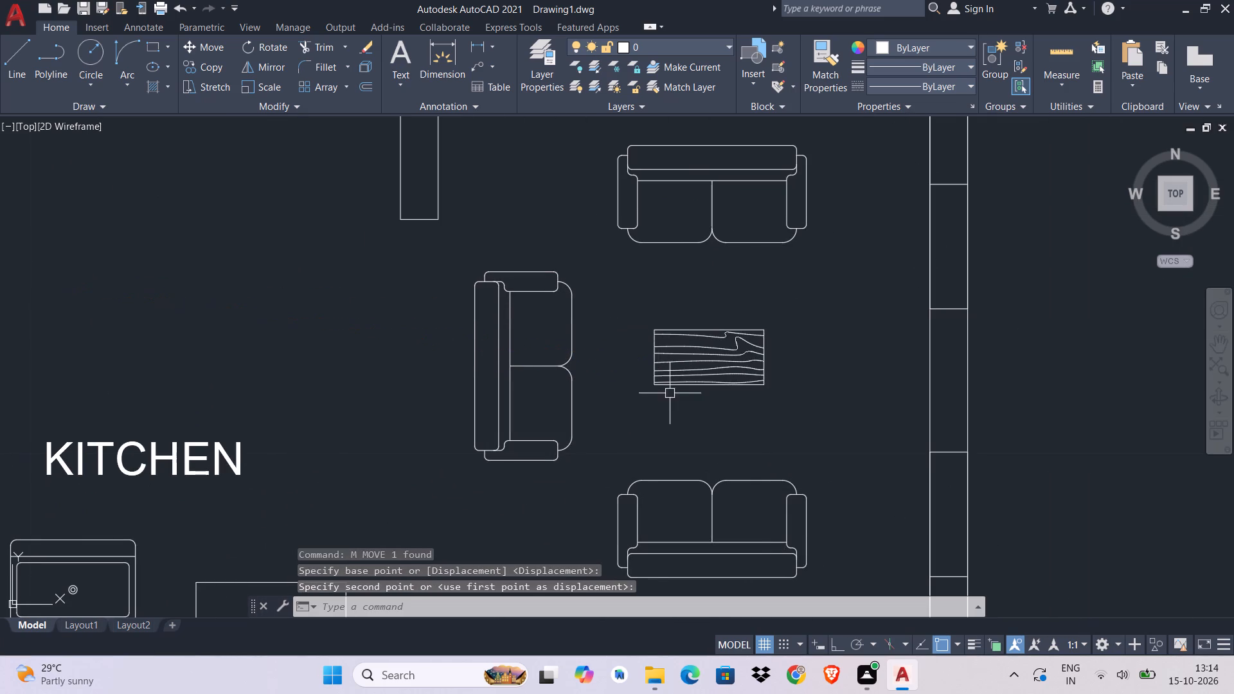
# Change the KITCHEN label above the sofas in the east room to LIVING ROOM.
pyautogui.scroll(-5, 671, 393)
pyautogui.moveTo(684, 349); pyautogui.dragTo(591, 186, button='middle')
pyautogui.scroll(2, 591, 184)
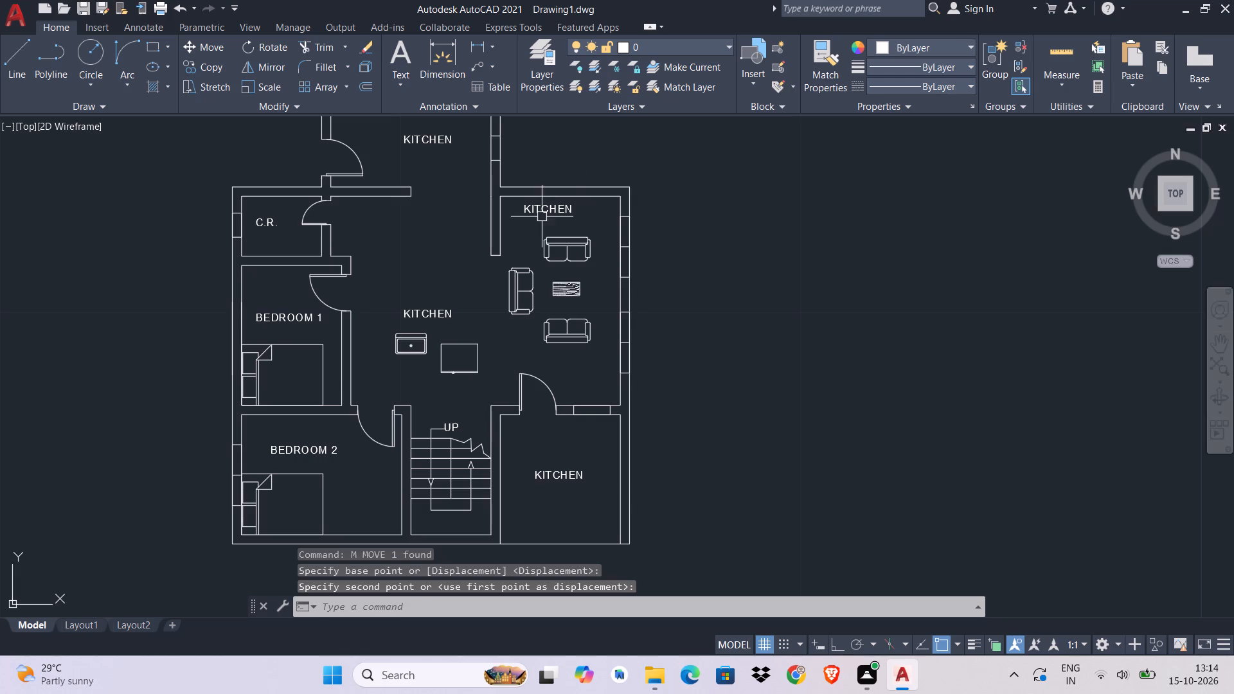
pyautogui.doubleClick(542, 217)
pyautogui.moveTo(596, 208); pyautogui.dragTo(504, 212)
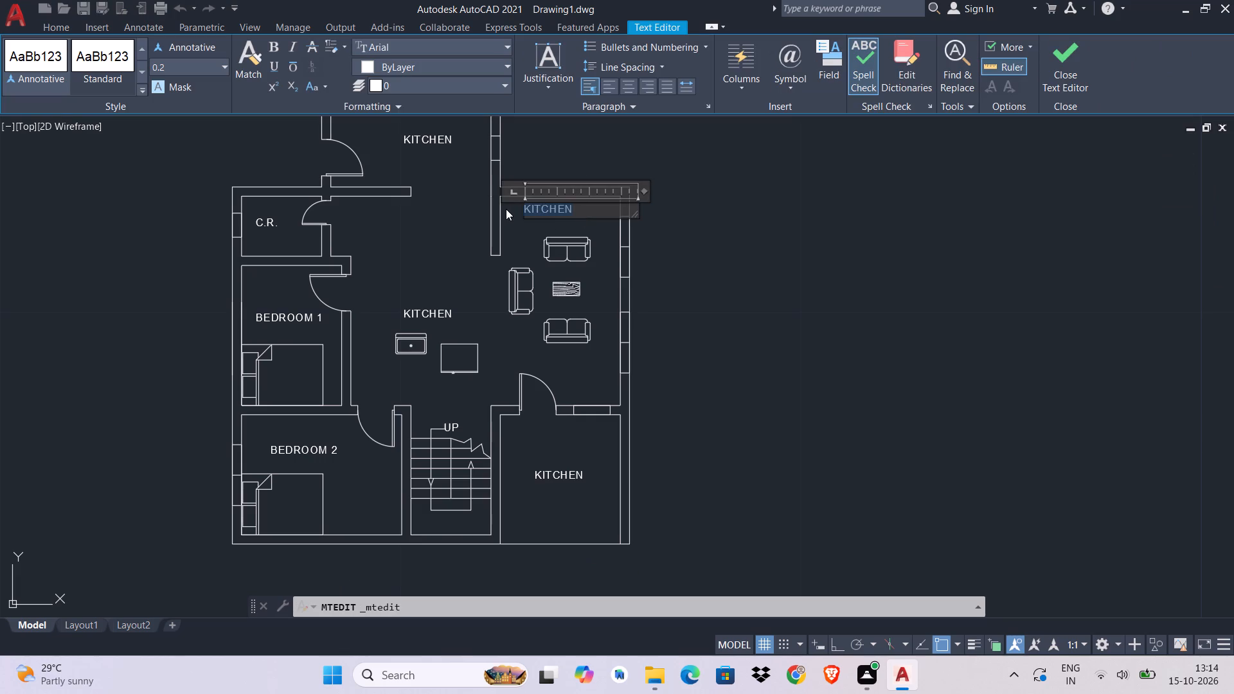
pyautogui.press('BackSpace')
pyautogui.press('l')
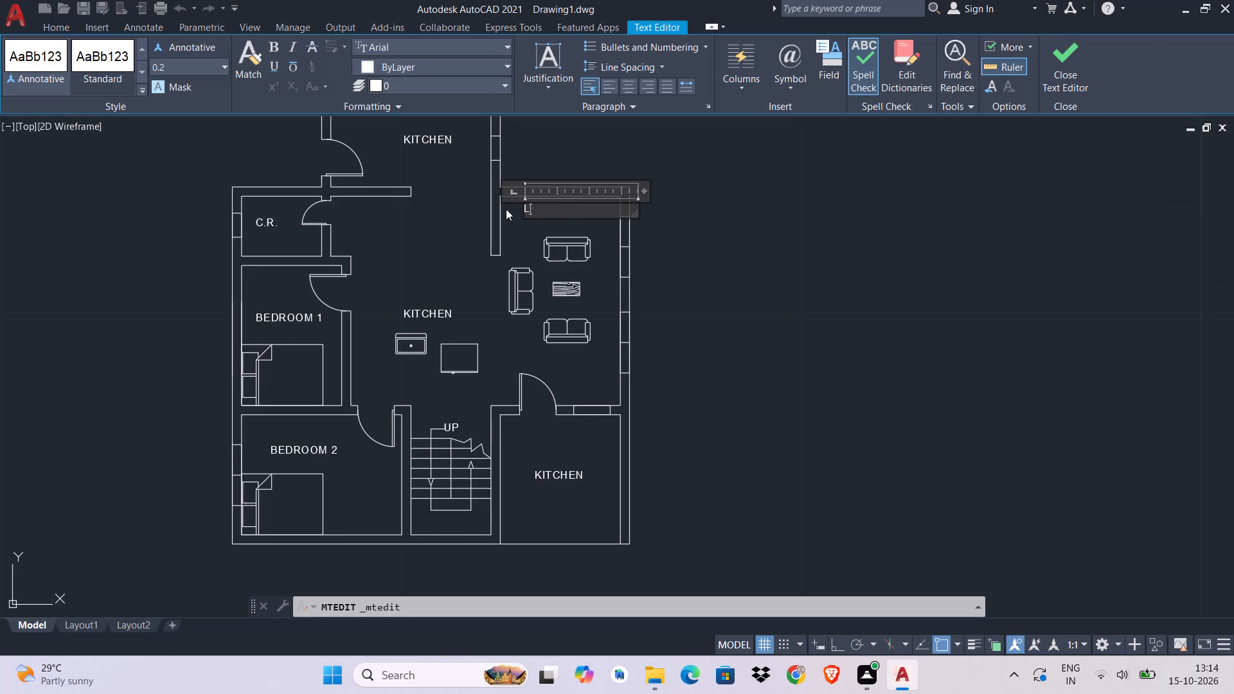
pyautogui.write('IVING ROOM')
pyautogui.click(1051, 67)
# Change the KITCHEN label in the southeast room, east of the stairs, to PORCH.
pyautogui.moveTo(626, 326); pyautogui.dragTo(667, 204, button='middle')
pyautogui.doubleClick(611, 351)
pyautogui.moveTo(625, 356); pyautogui.dragTo(512, 356)
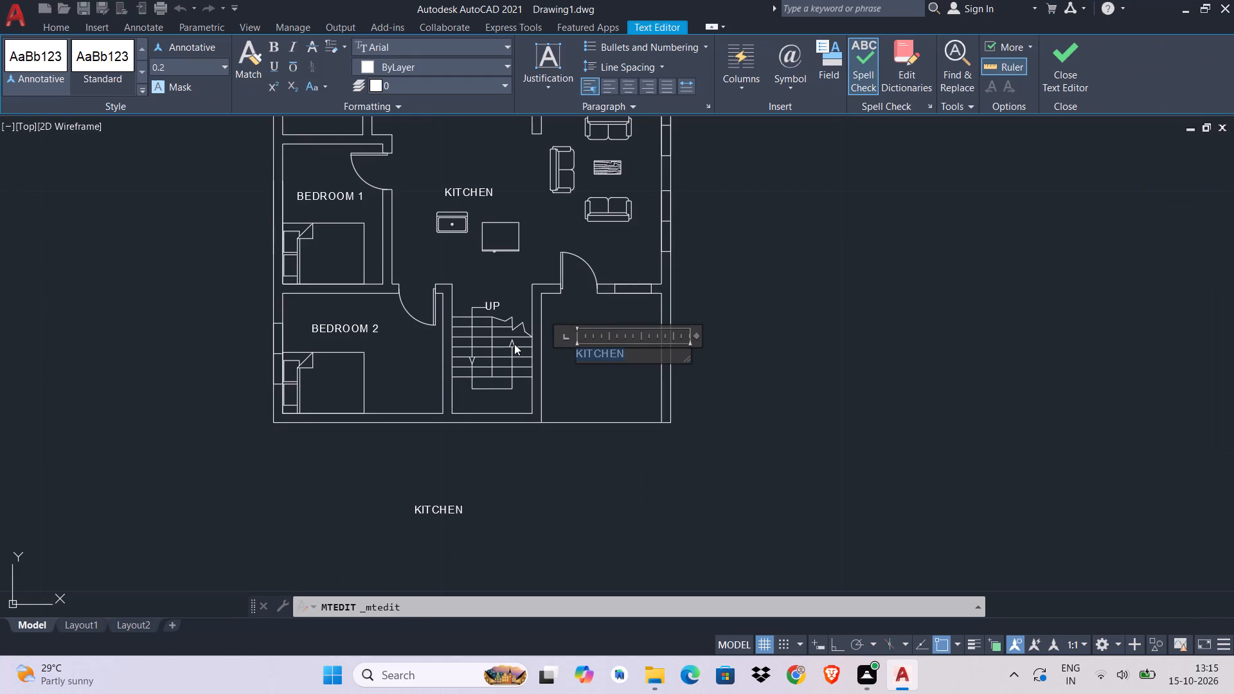
pyautogui.press('BackSpace')
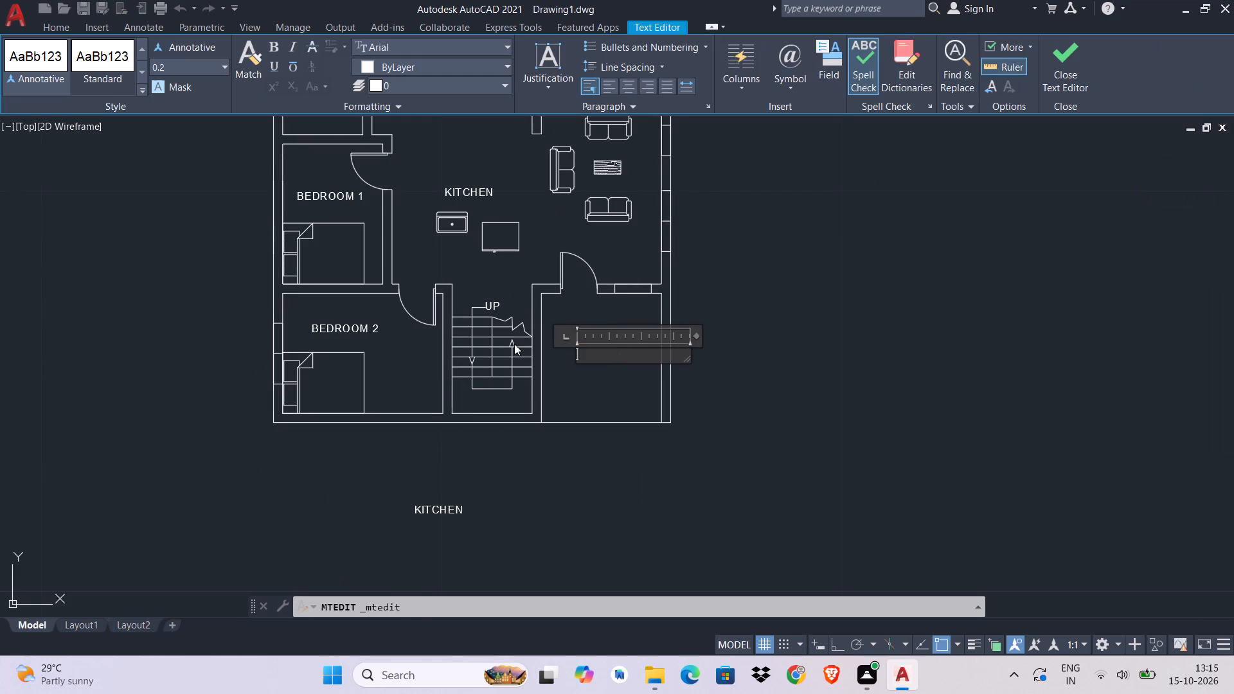
pyautogui.write('PO')
pyautogui.write('RCH')
pyautogui.click(1085, 81)
# Change the KITCHEN label in the central space north of the stairs to DINING AREA.
pyautogui.moveTo(641, 337); pyautogui.dragTo(771, 425, button='middle')
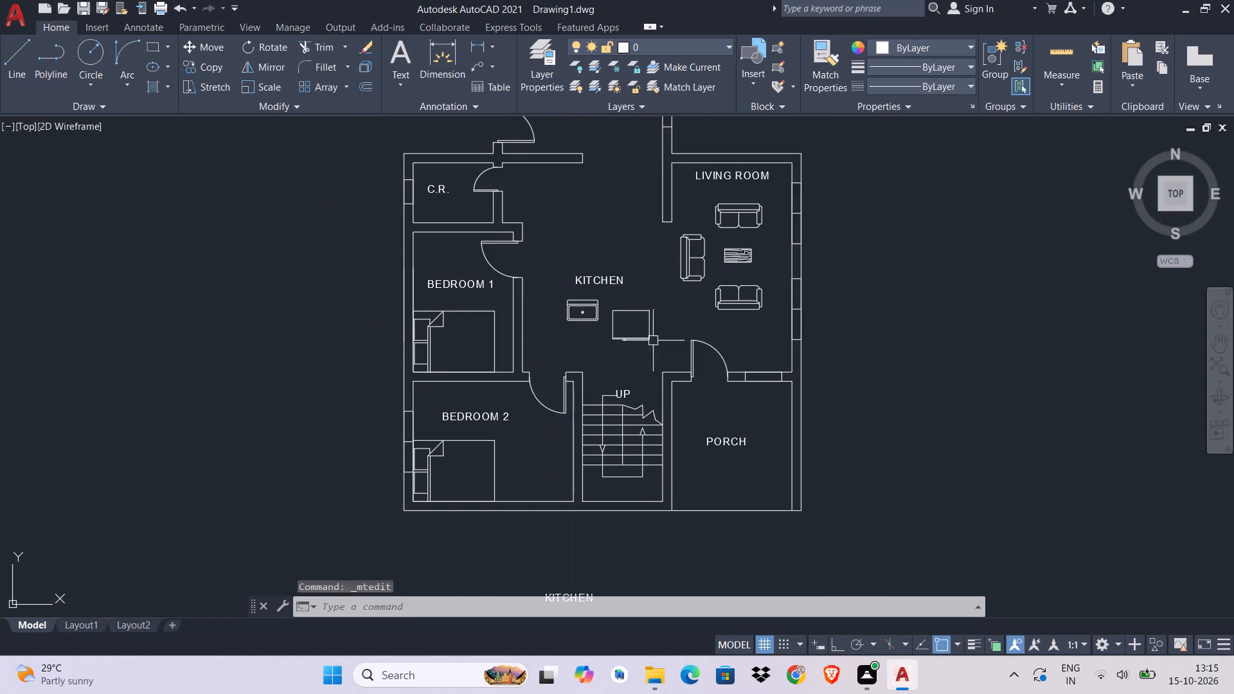
pyautogui.doubleClick(604, 280)
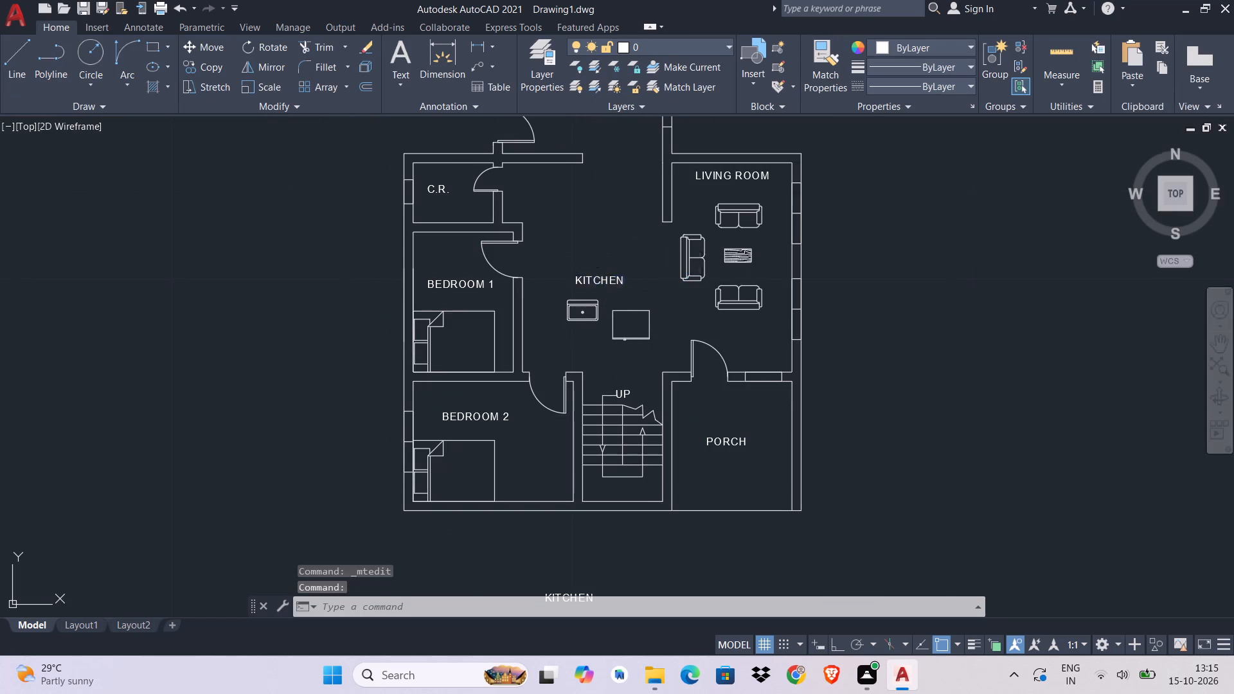
pyautogui.moveTo(642, 280); pyautogui.dragTo(529, 282)
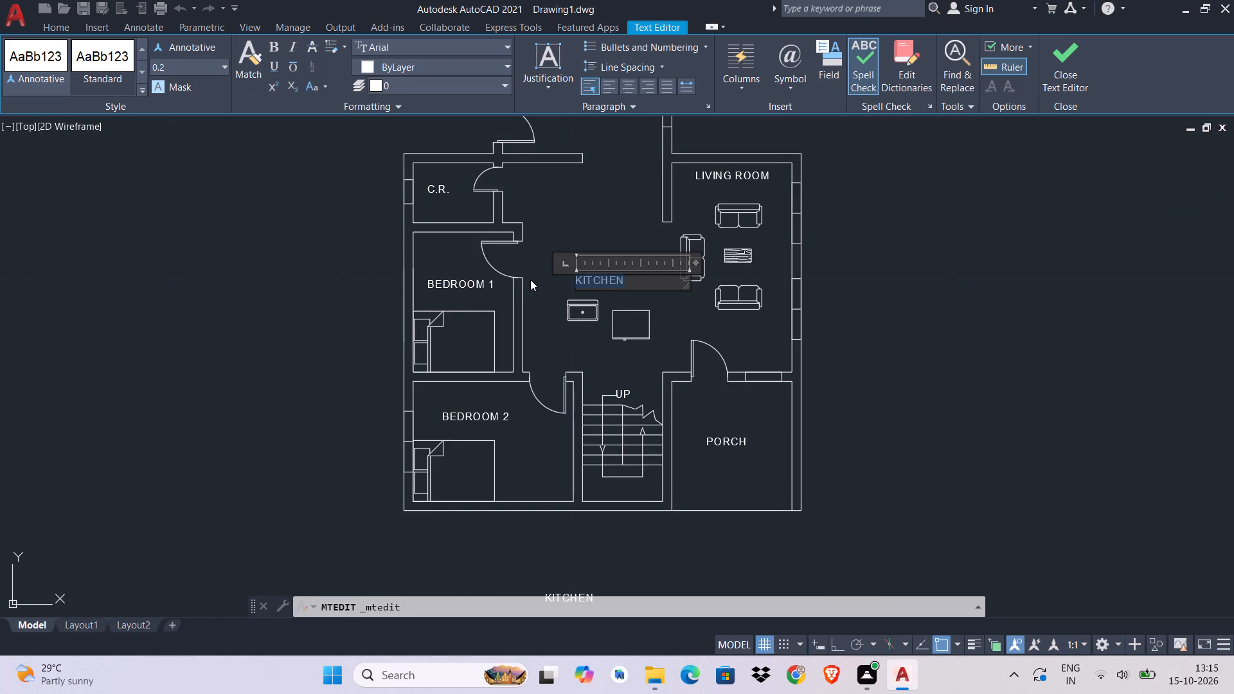
pyautogui.press('BackSpace')
pyautogui.write('DINU')
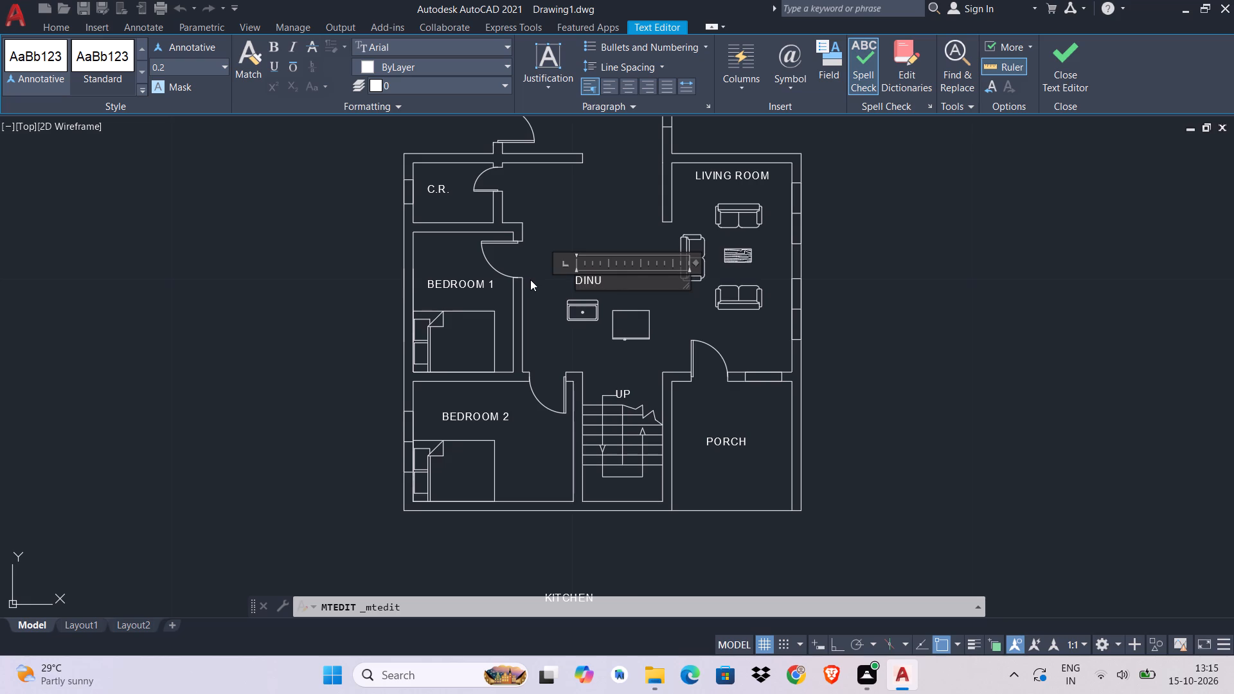
pyautogui.press('BackSpace')
pyautogui.write('ING')
pyautogui.press('space')
pyautogui.write('AREA')
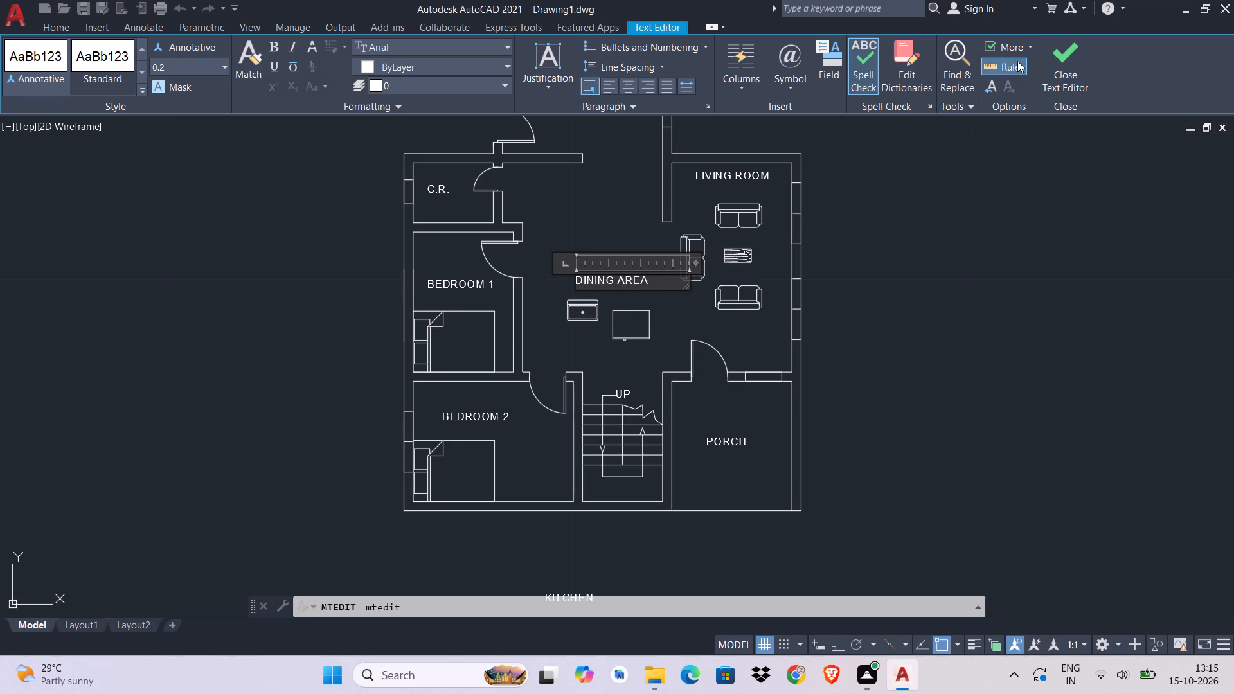
pyautogui.click(1060, 67)
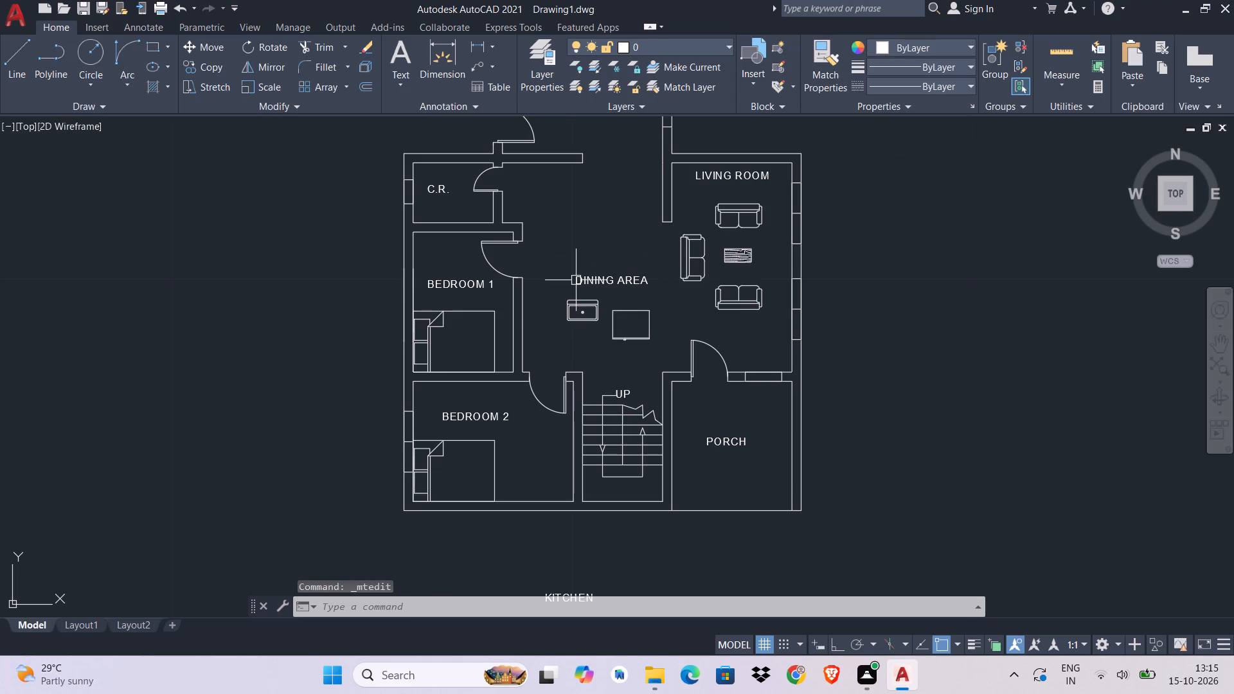
# Move the DINING AREA label north, into the upper part of the central space between C.R. and the living room.
pyautogui.click(576, 280)
pyautogui.click(576, 277)
pyautogui.click(554, 205)
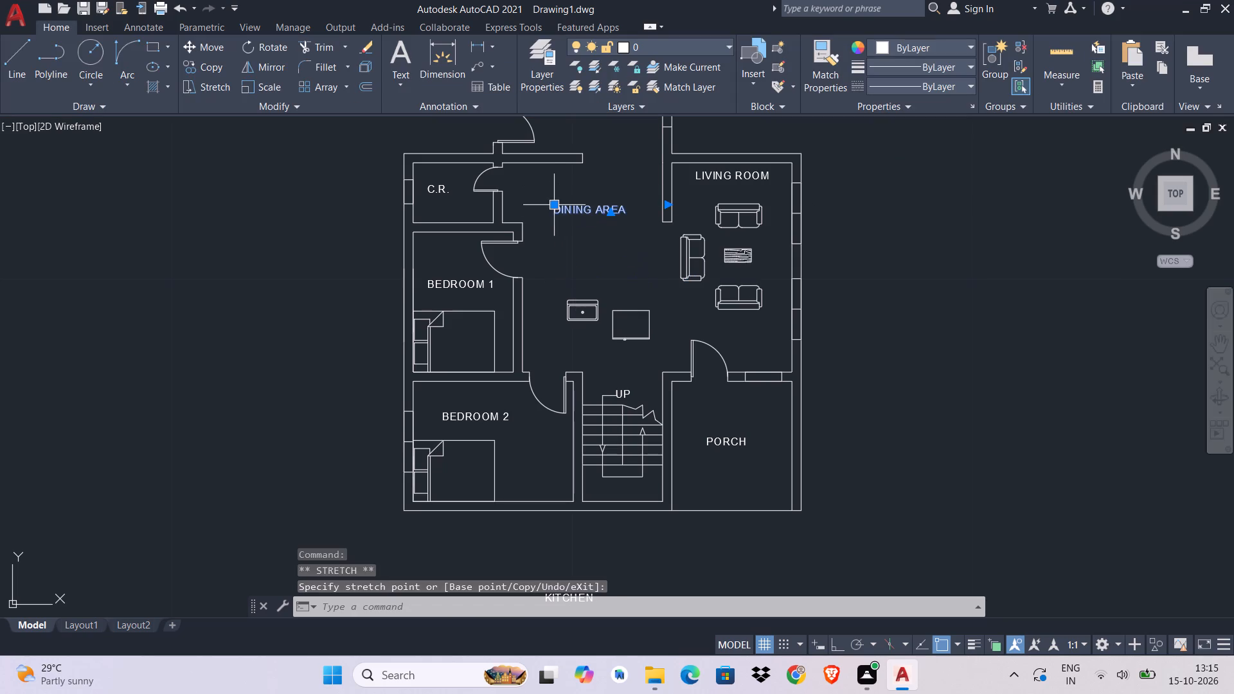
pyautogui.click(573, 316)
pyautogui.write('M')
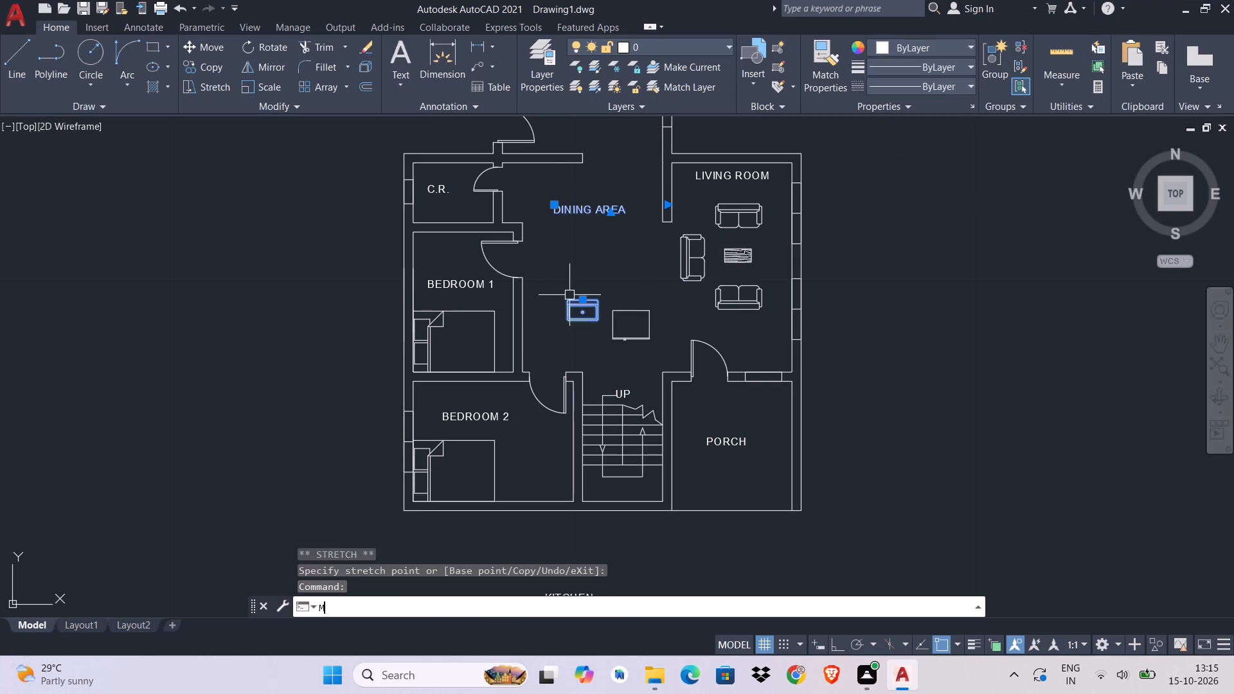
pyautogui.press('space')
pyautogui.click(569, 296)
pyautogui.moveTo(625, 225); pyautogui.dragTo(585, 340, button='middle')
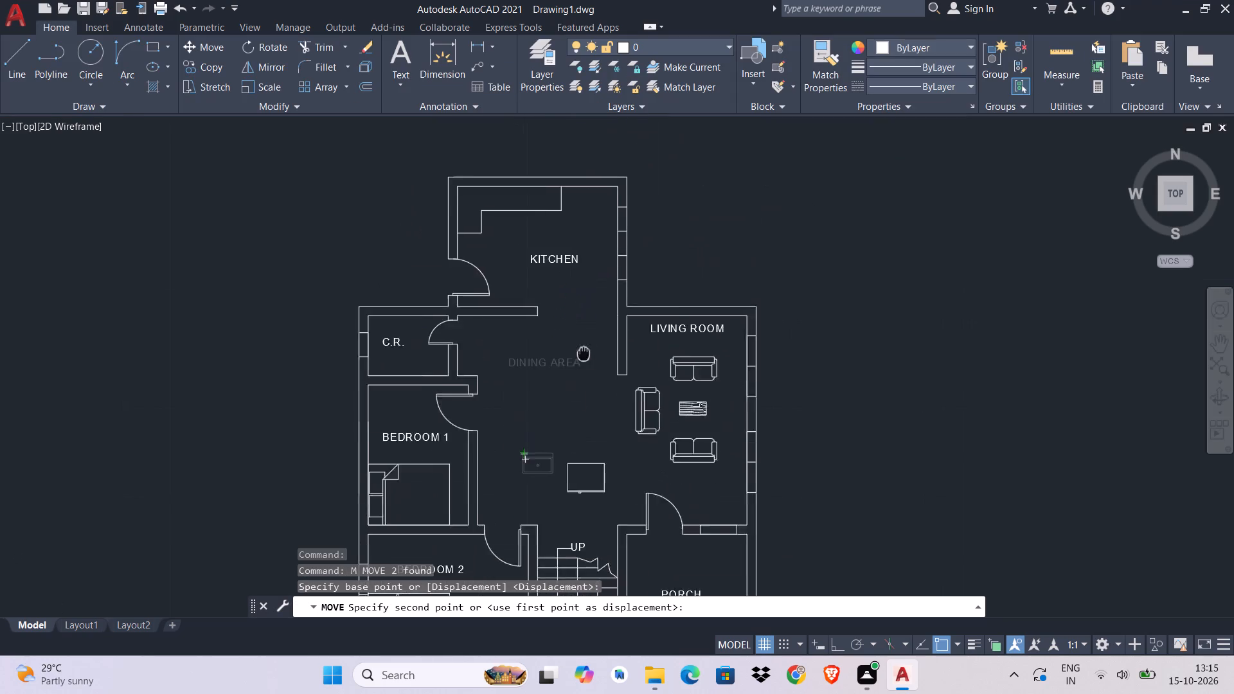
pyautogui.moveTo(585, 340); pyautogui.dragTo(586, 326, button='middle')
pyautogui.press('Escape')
# Move only the sink block from the dining area onto the kitchen counter along the north wall.
pyautogui.click(523, 414)
pyautogui.click(535, 418)
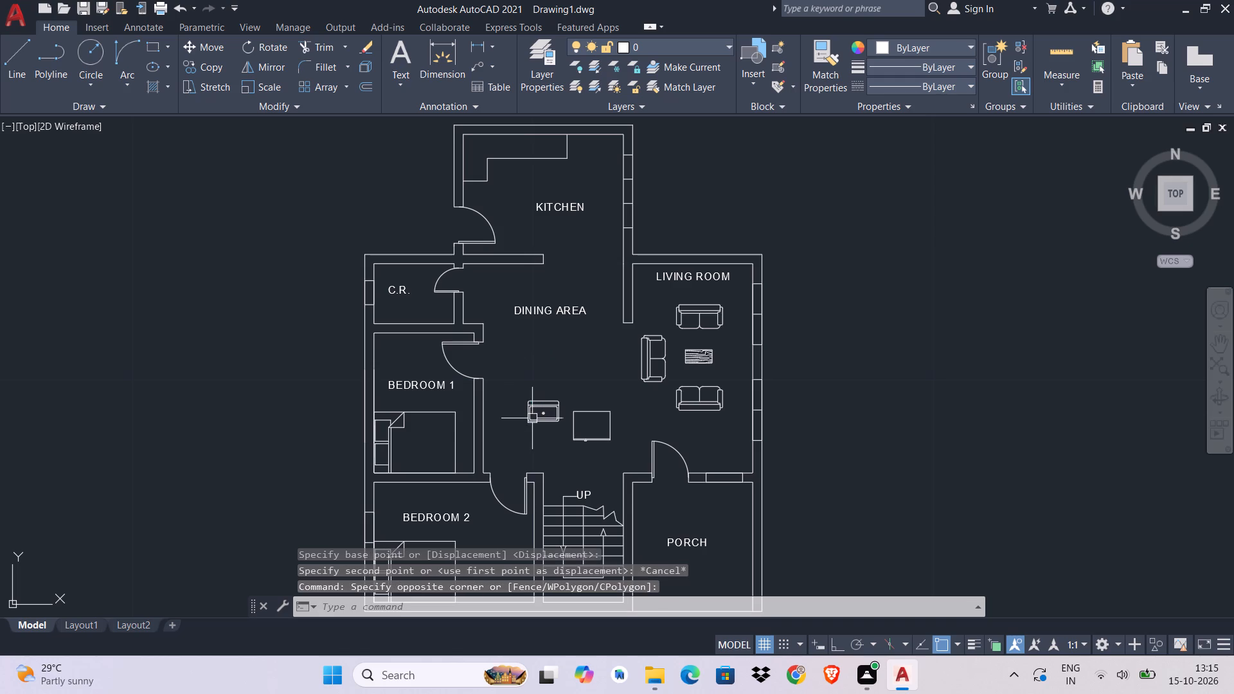
pyautogui.click(530, 418)
pyautogui.press('m')
pyautogui.press('space')
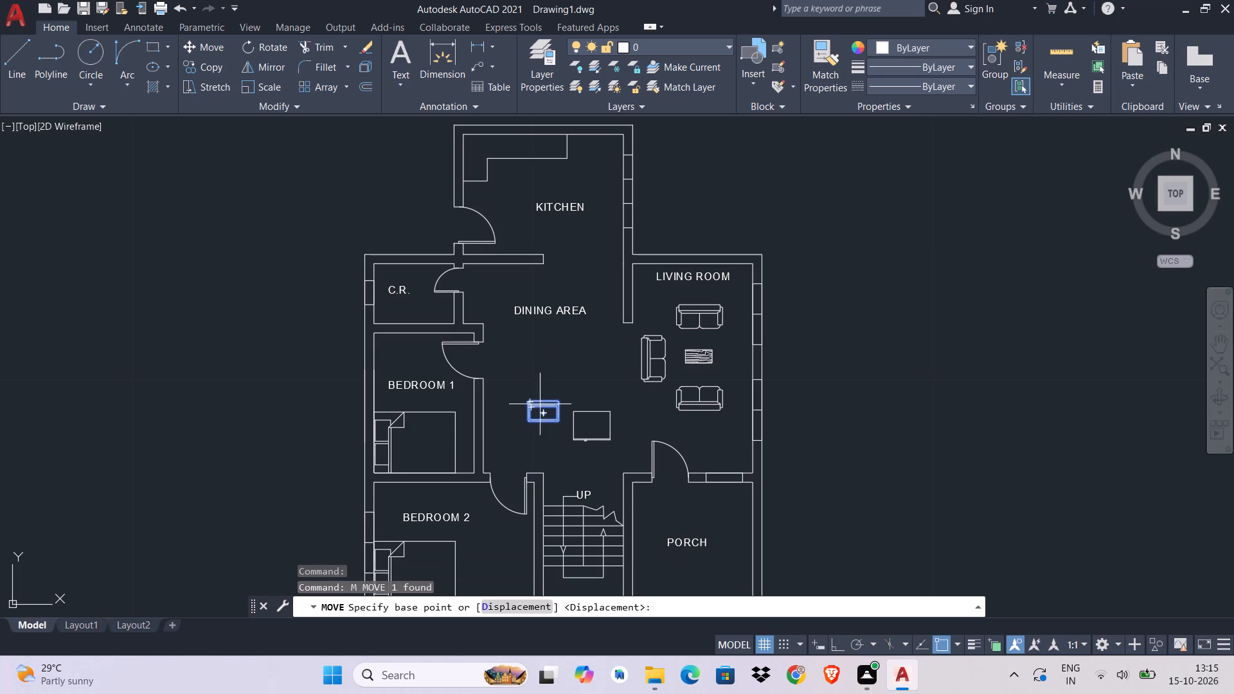
pyautogui.click(539, 402)
pyautogui.moveTo(542, 298); pyautogui.dragTo(538, 469, button='middle')
pyautogui.scroll(4, 536, 301)
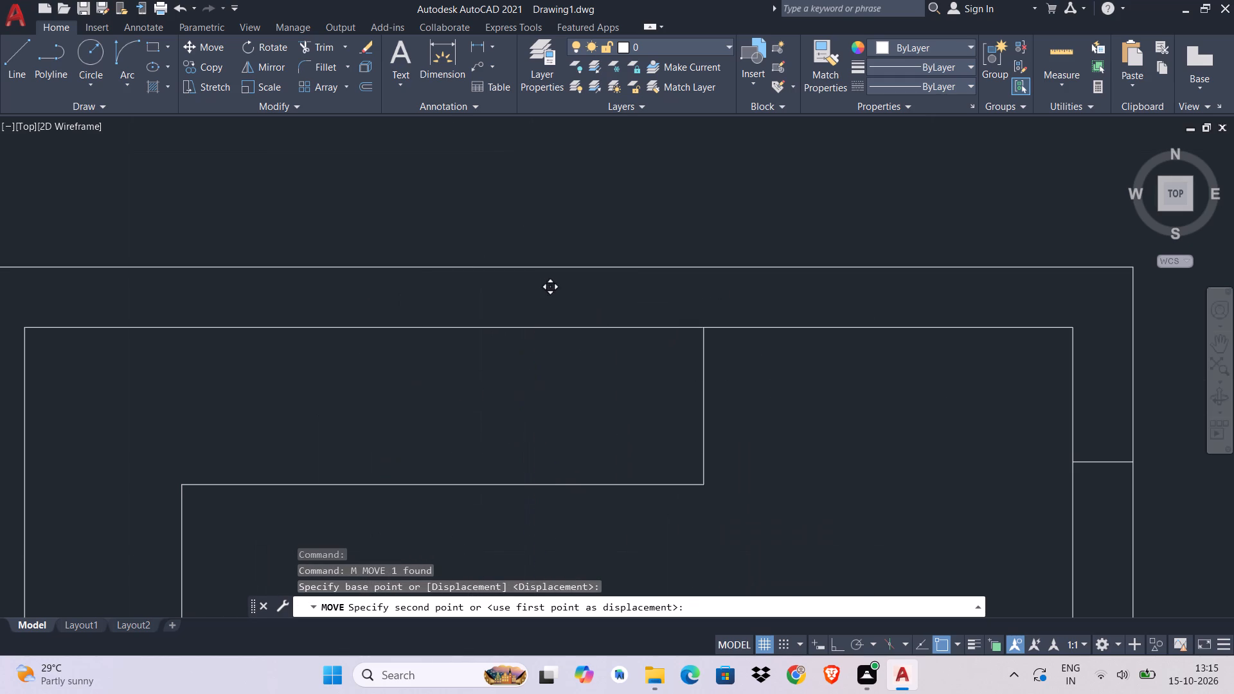
pyautogui.click(528, 365)
# Move the rectangular appliance block from the dining area into the kitchen's northeast inner corner, east of the counter.
pyautogui.moveTo(649, 366); pyautogui.dragTo(459, 200, button='middle')
pyautogui.scroll(1, 456, 199)
pyautogui.scroll(-3, 456, 199)
pyautogui.moveTo(496, 337); pyautogui.dragTo(528, 0, button='middle')
pyautogui.moveTo(573, 378); pyautogui.dragTo(582, 152, button='middle')
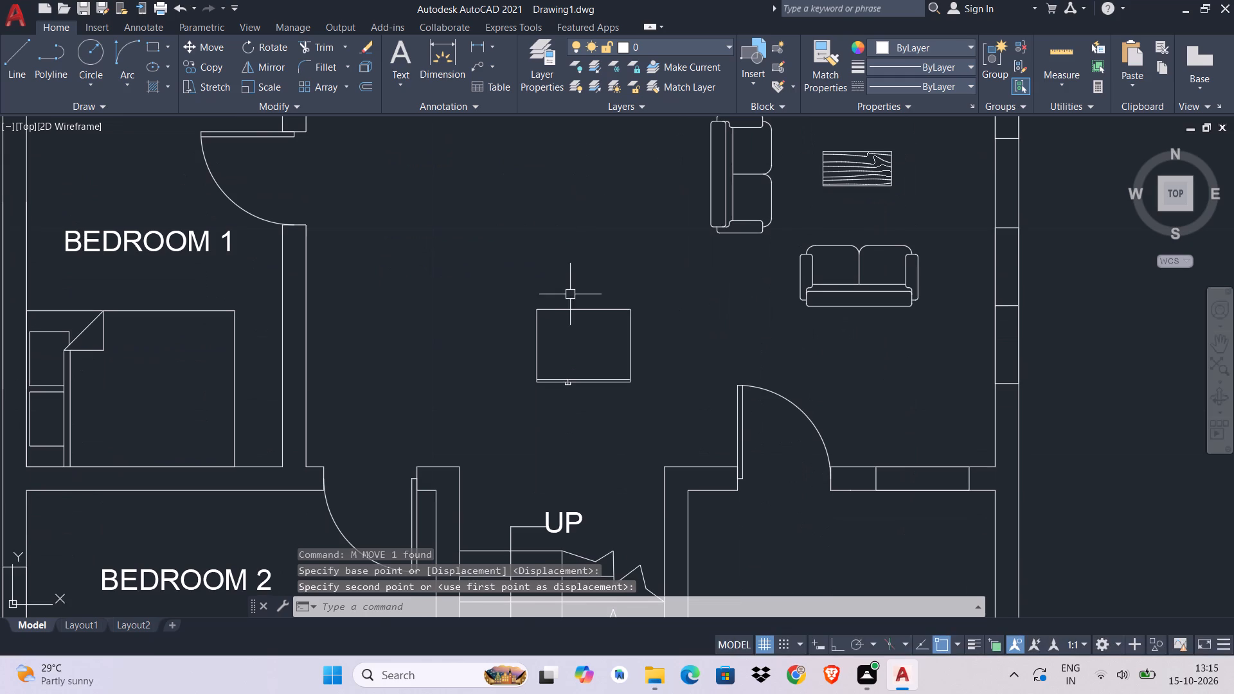
pyautogui.click(571, 301)
pyautogui.click(520, 348)
pyautogui.write('M')
pyautogui.press('space')
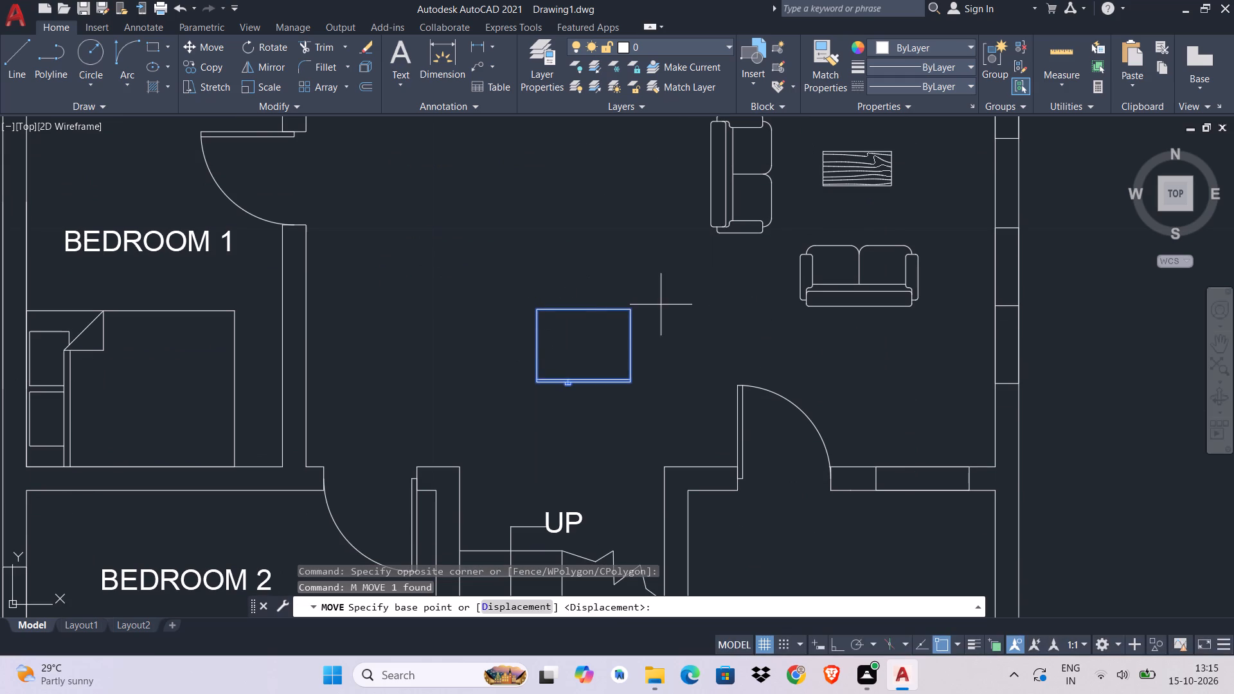
pyautogui.click(630, 308)
pyautogui.scroll(-3, 657, 246)
pyautogui.scroll(1, 657, 246)
pyautogui.moveTo(657, 246); pyautogui.dragTo(622, 473, button='middle')
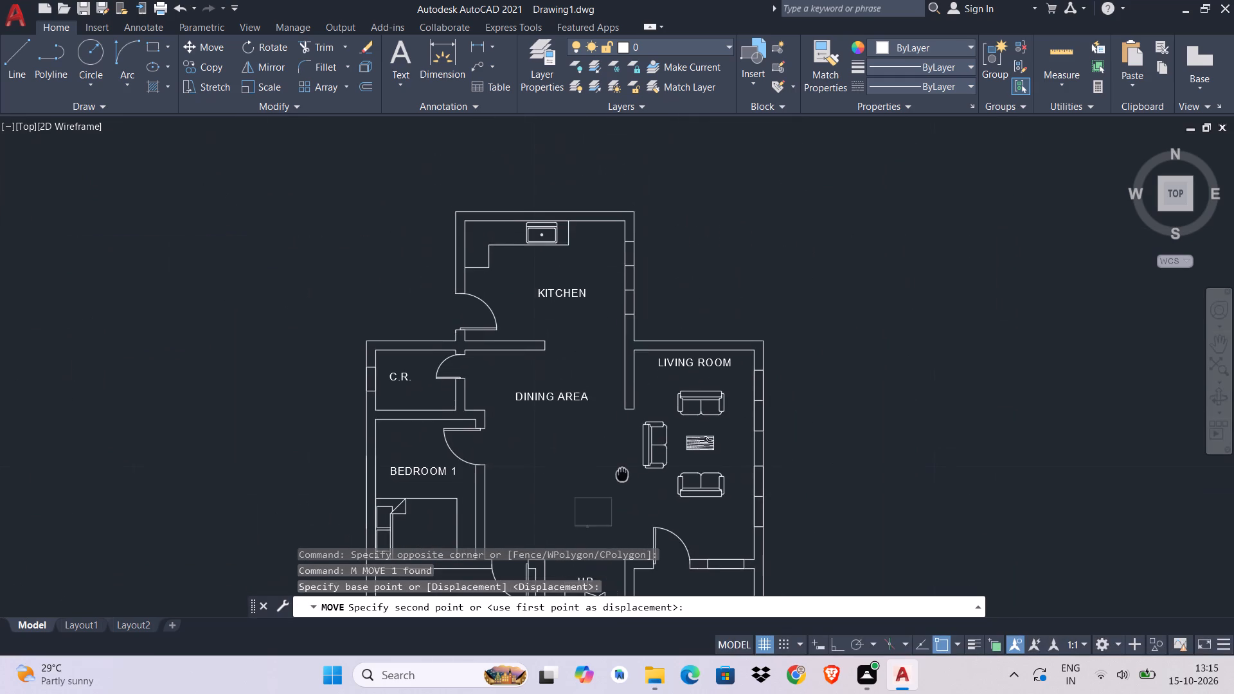
pyautogui.scroll(3, 613, 202)
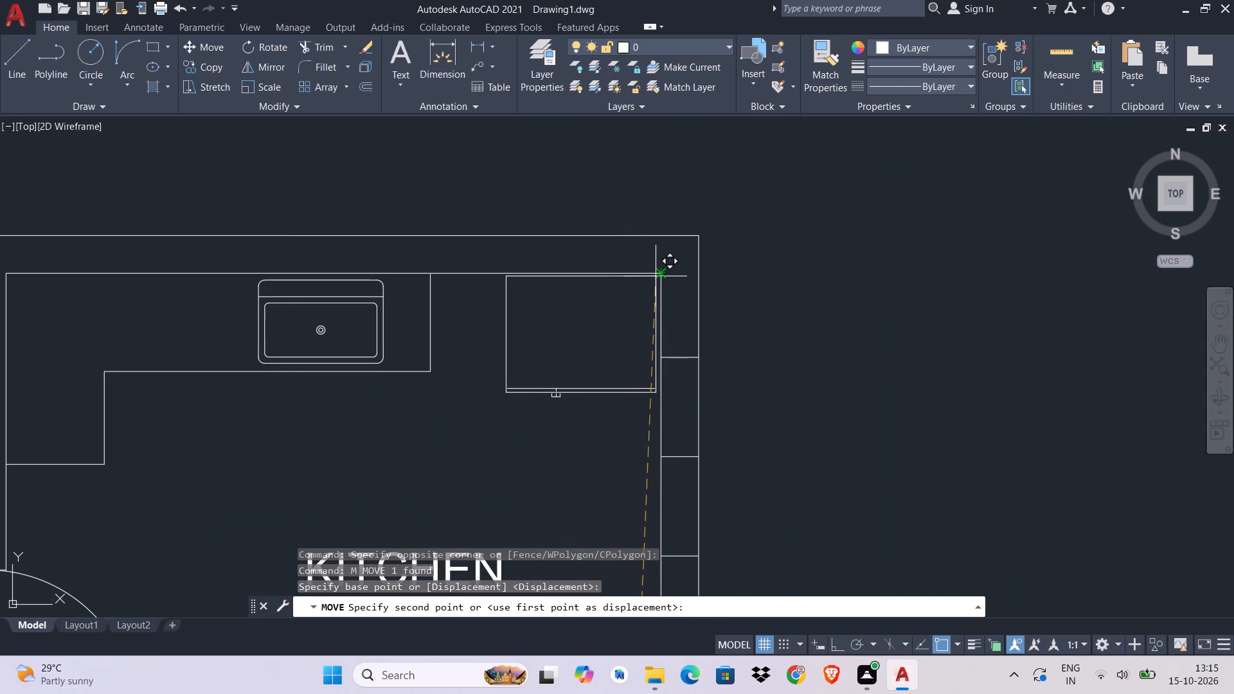
pyautogui.click(656, 276)
# Draw a 0.30 by 0.30 square in the empty space outside the kitchen, northwest of its walls.
pyautogui.scroll(-4, 467, 347)
pyautogui.moveTo(469, 342); pyautogui.dragTo(520, 221, button='middle')
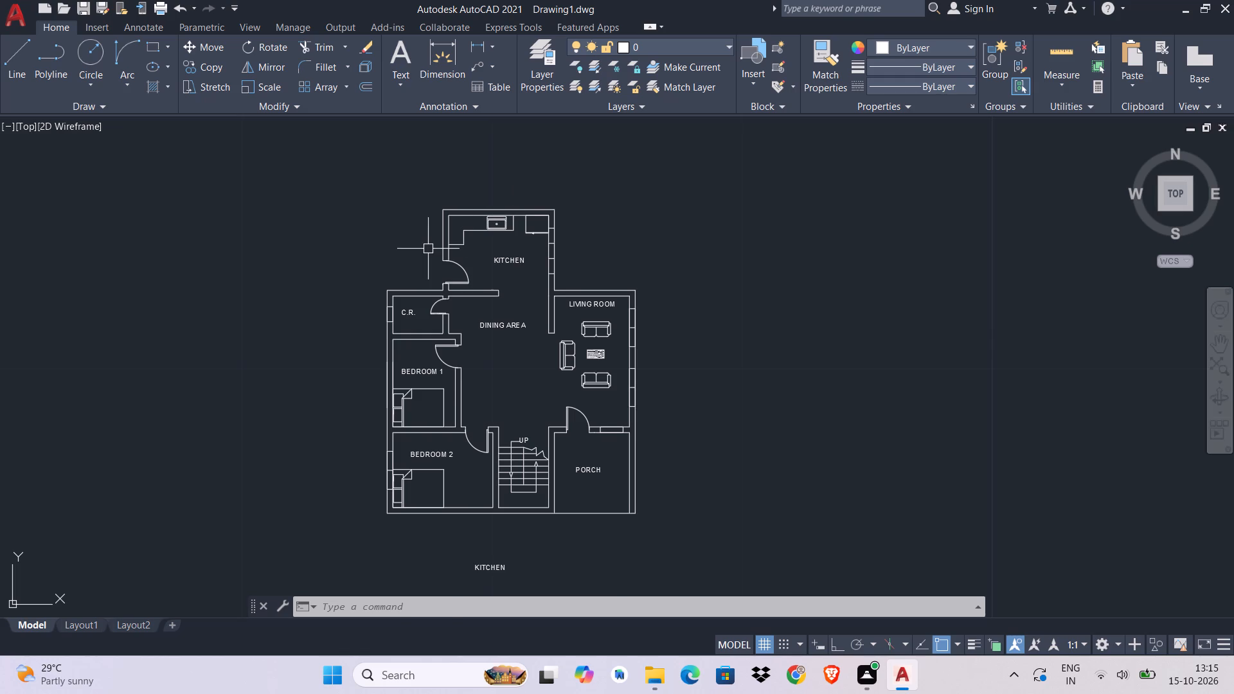
pyautogui.scroll(2, 428, 249)
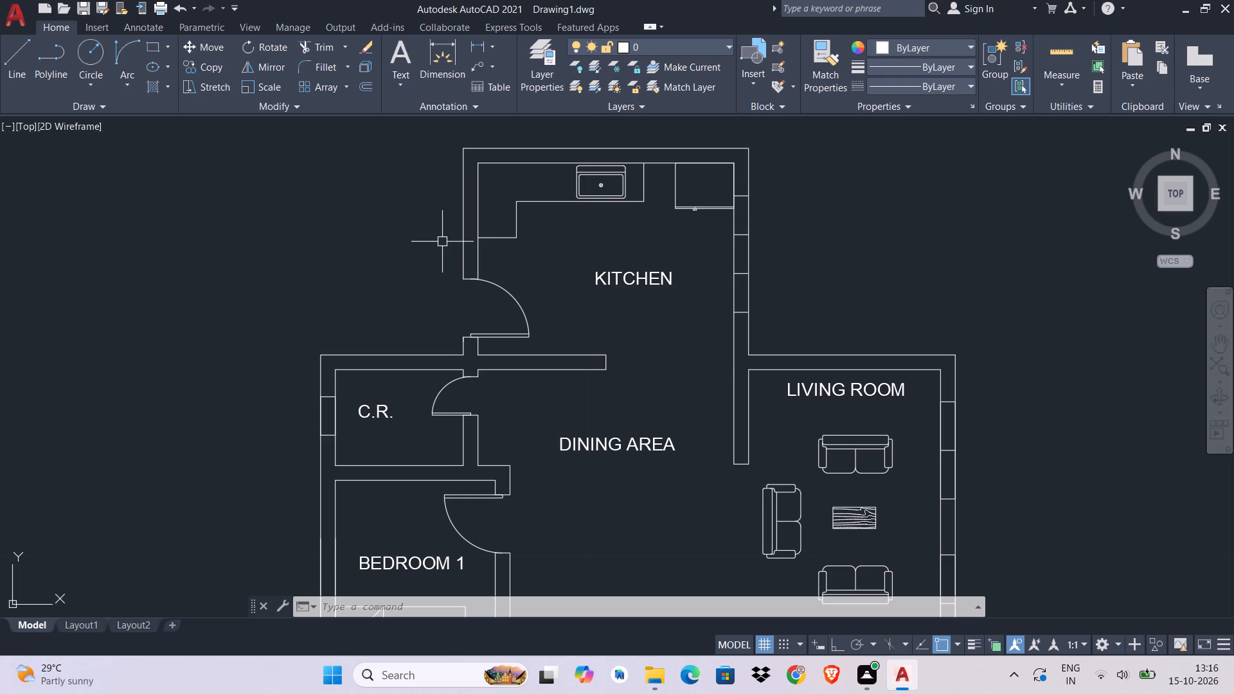
pyautogui.press('Escape')
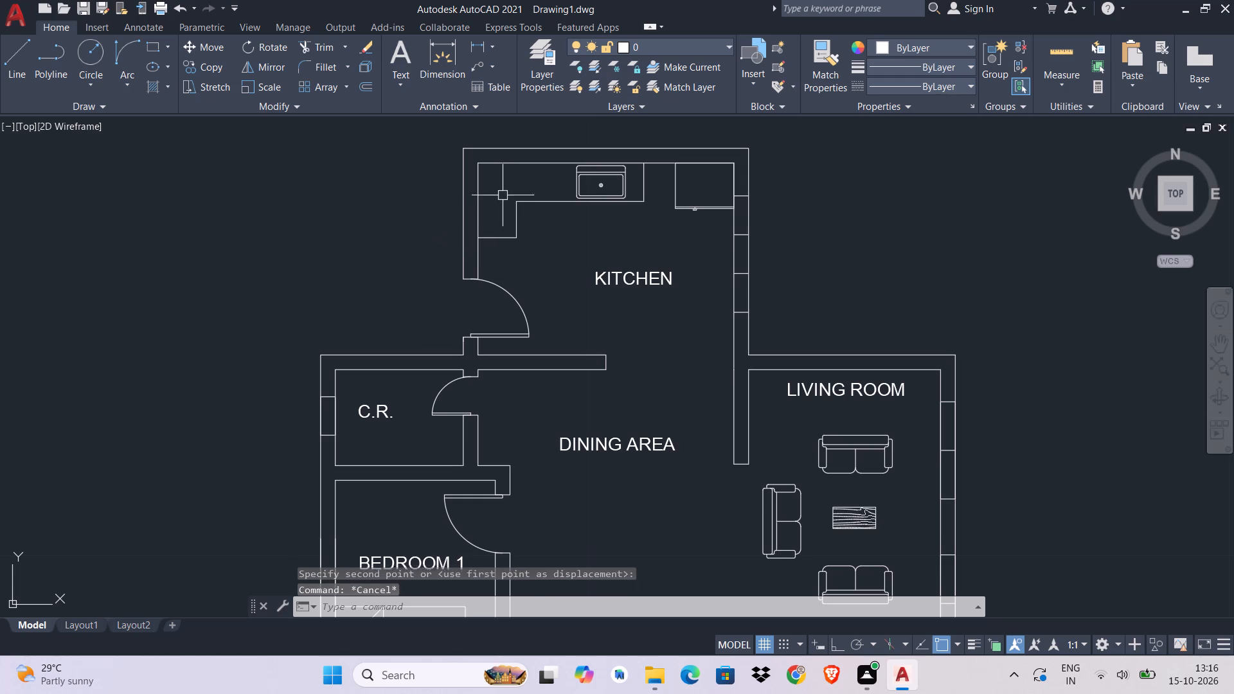
pyautogui.moveTo(467, 224); pyautogui.dragTo(731, 372, button='middle')
pyautogui.scroll(2, 602, 291)
pyautogui.write('REC')
pyautogui.press('space')
pyautogui.click(480, 267)
pyautogui.hotkey('shift', '@')
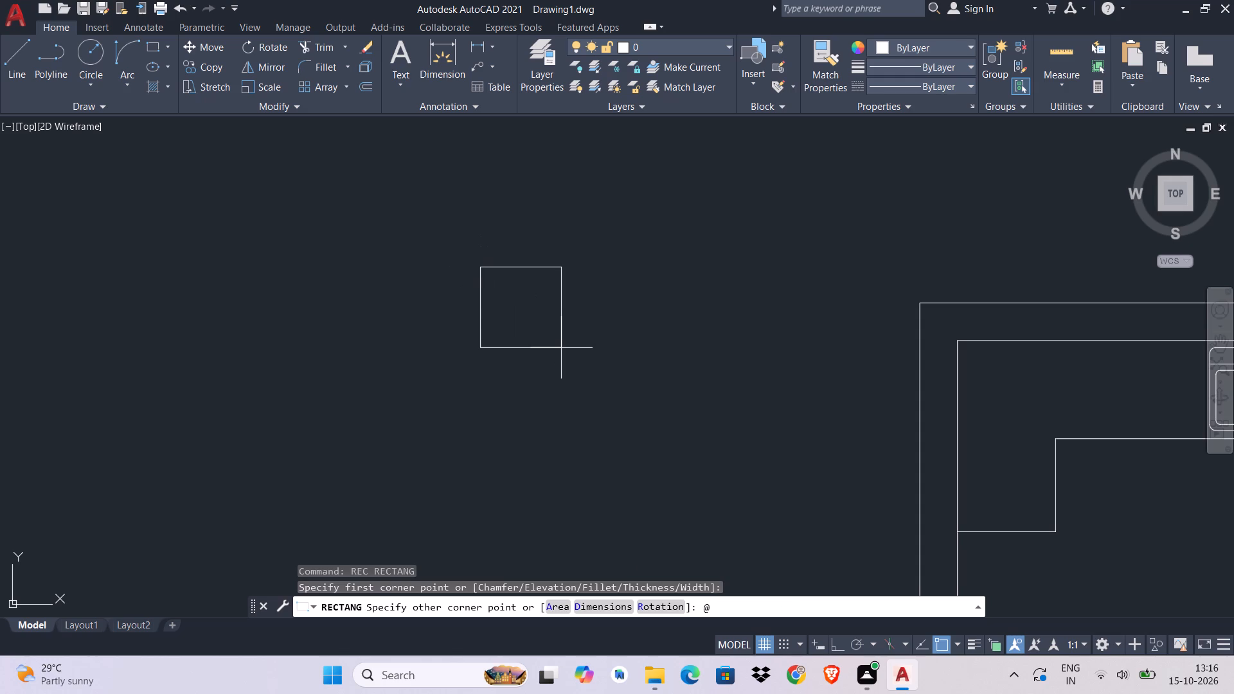
pyautogui.write('0.')
pyautogui.write('30,0.2')
pyautogui.press('BackSpace')
pyautogui.write('30')
pyautogui.press('Return')
pyautogui.press('Escape')
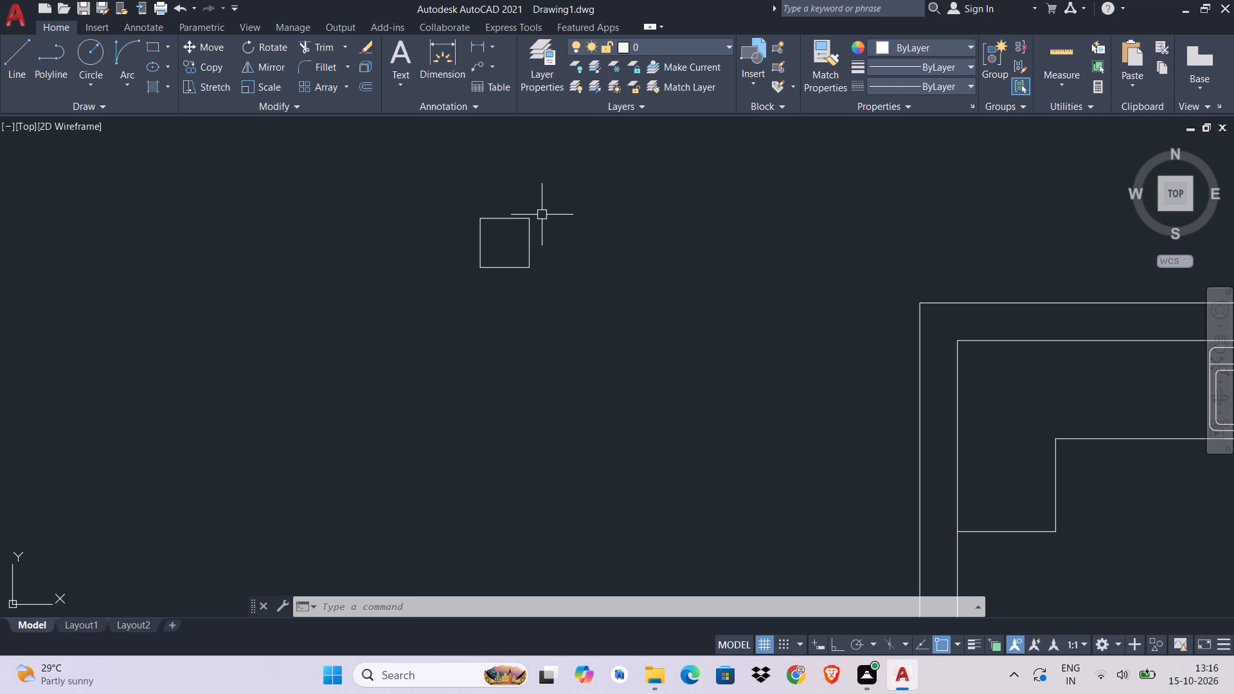
# Move the 0.30 square by its center onto the kitchen's northwest outer wall corner as a column.
pyautogui.click(507, 208)
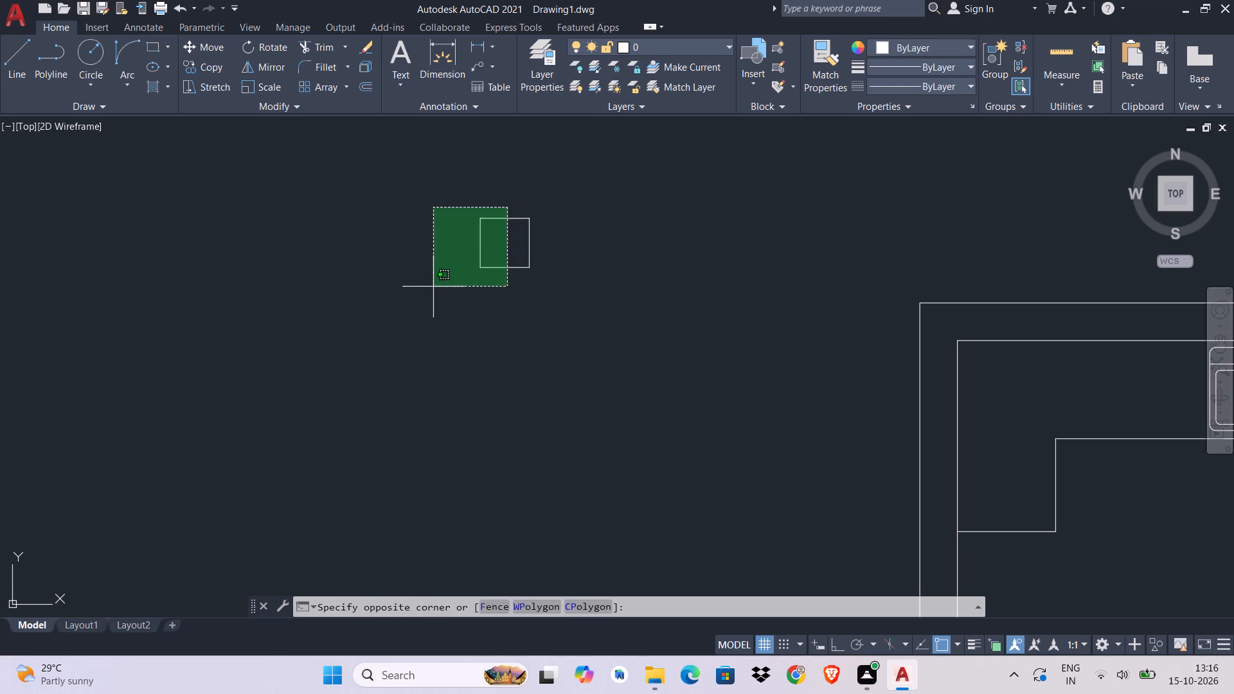
pyautogui.click(434, 287)
pyautogui.write('M')
pyautogui.press('space')
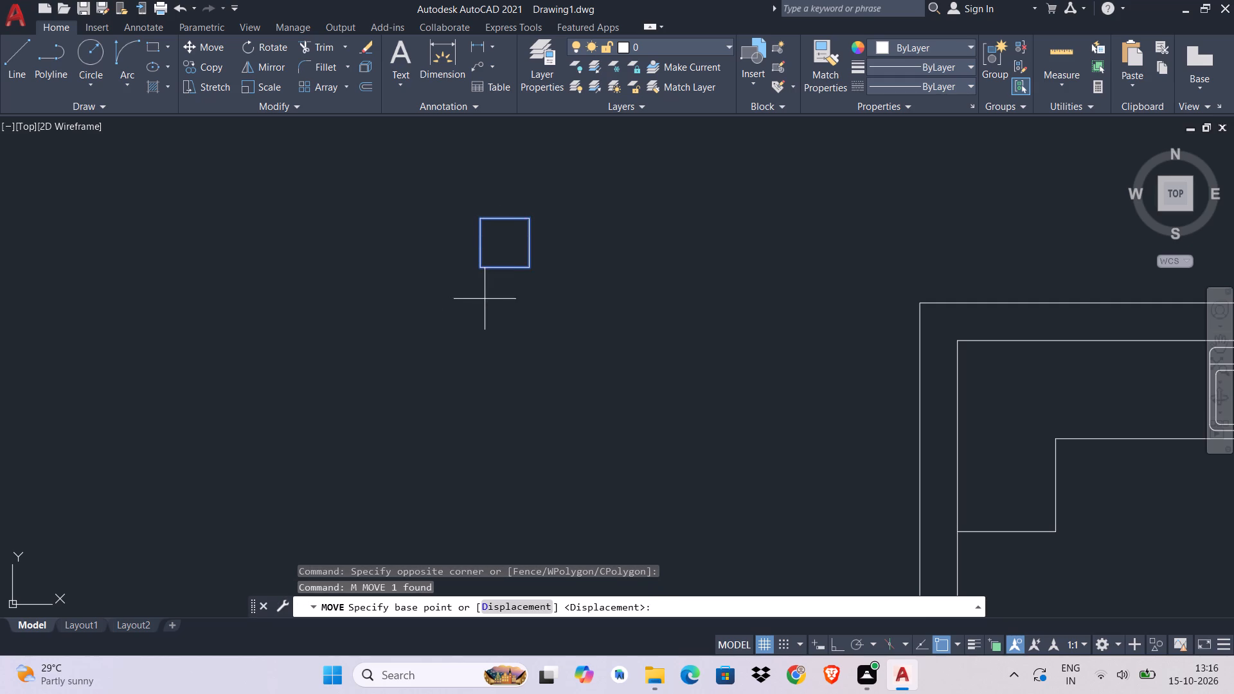
pyautogui.click(507, 245)
pyautogui.moveTo(936, 310); pyautogui.dragTo(697, 254, button='middle')
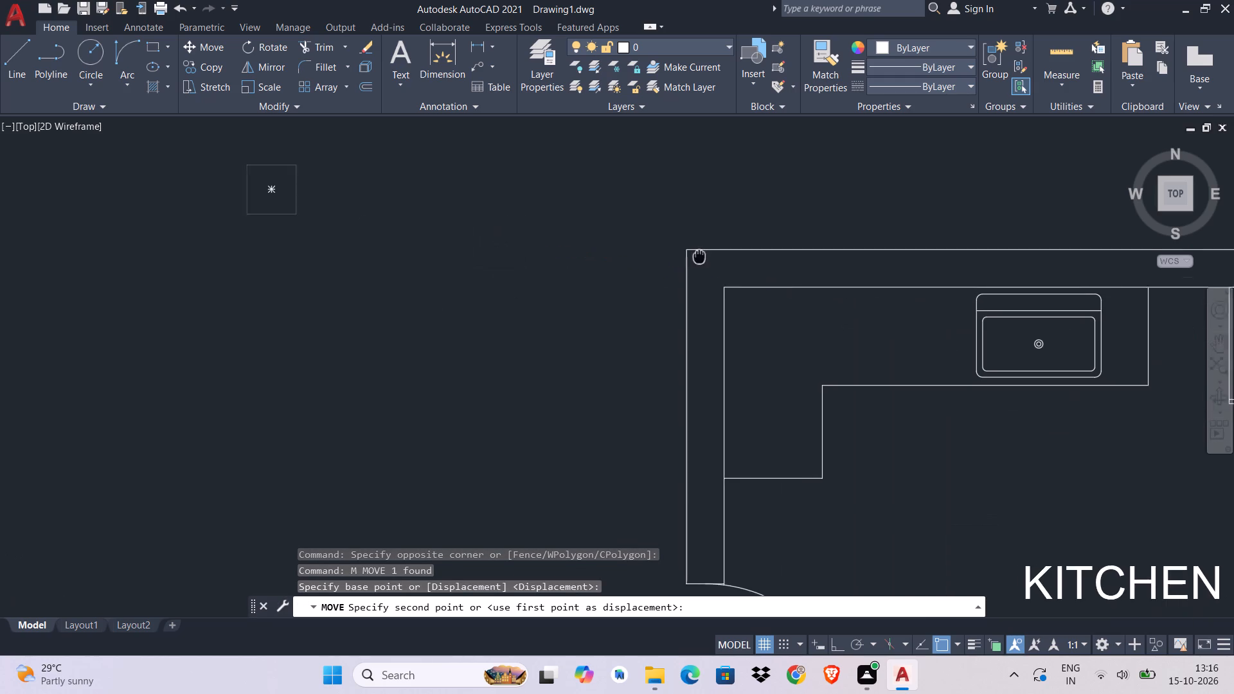
pyautogui.moveTo(697, 254); pyautogui.dragTo(693, 251, button='middle')
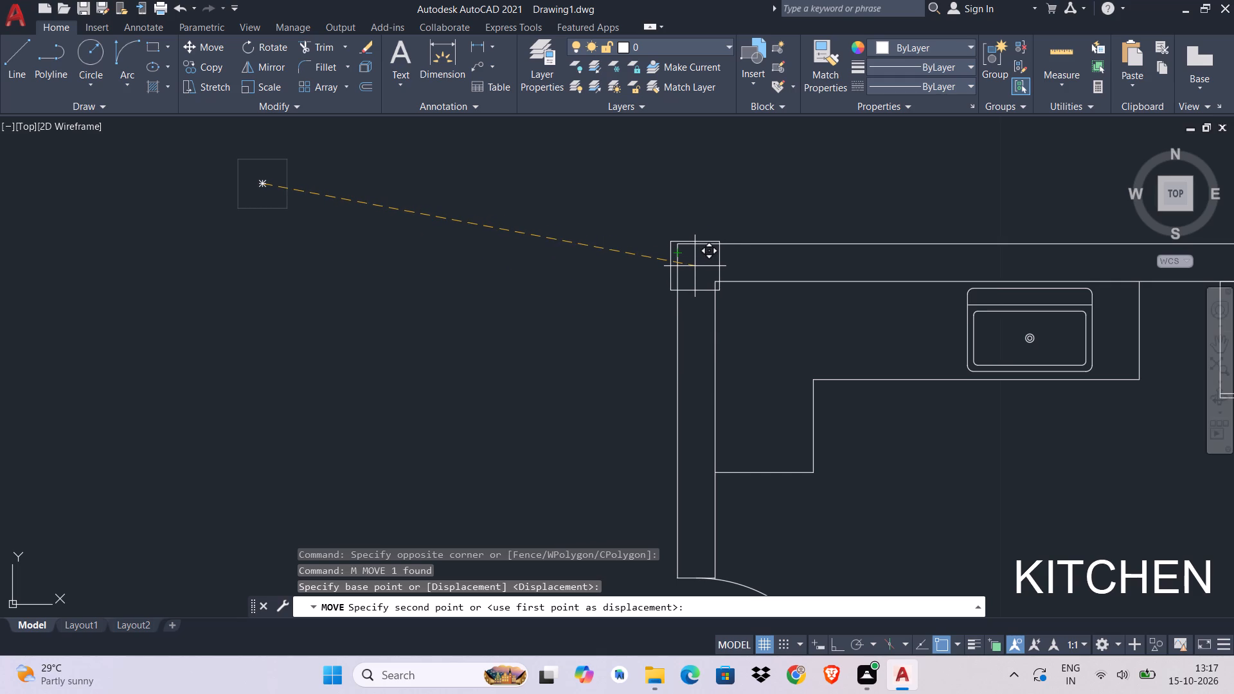
pyautogui.click(695, 264)
pyautogui.press('Escape')
# Trim away the outer and inner wall lines that run inside the northwest column square.
pyautogui.scroll(3, 698, 262)
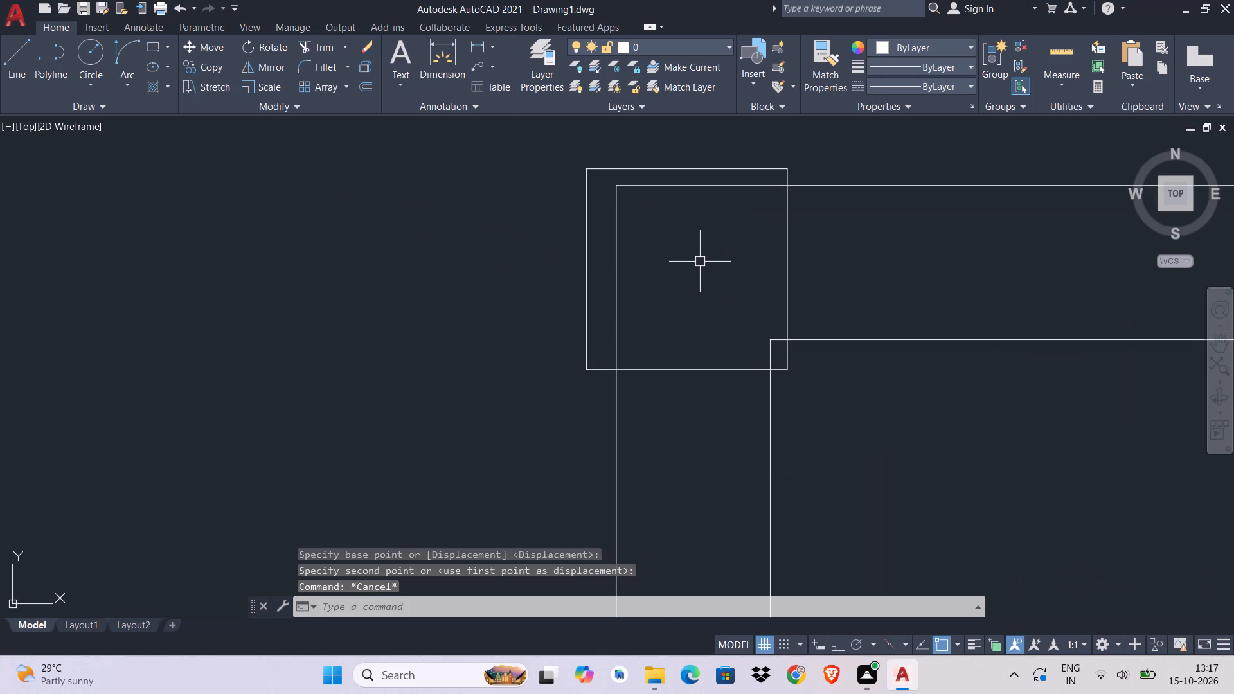
pyautogui.write('TR')
pyautogui.press('space')
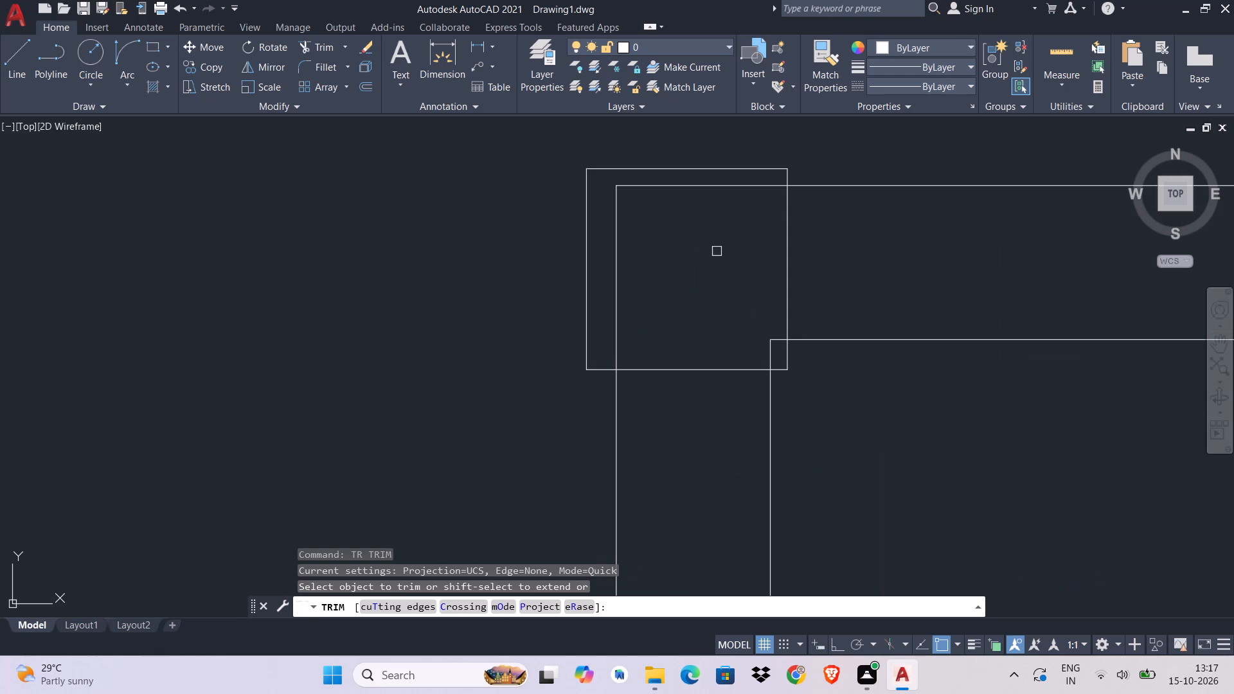
pyautogui.click(721, 189)
pyautogui.click(615, 257)
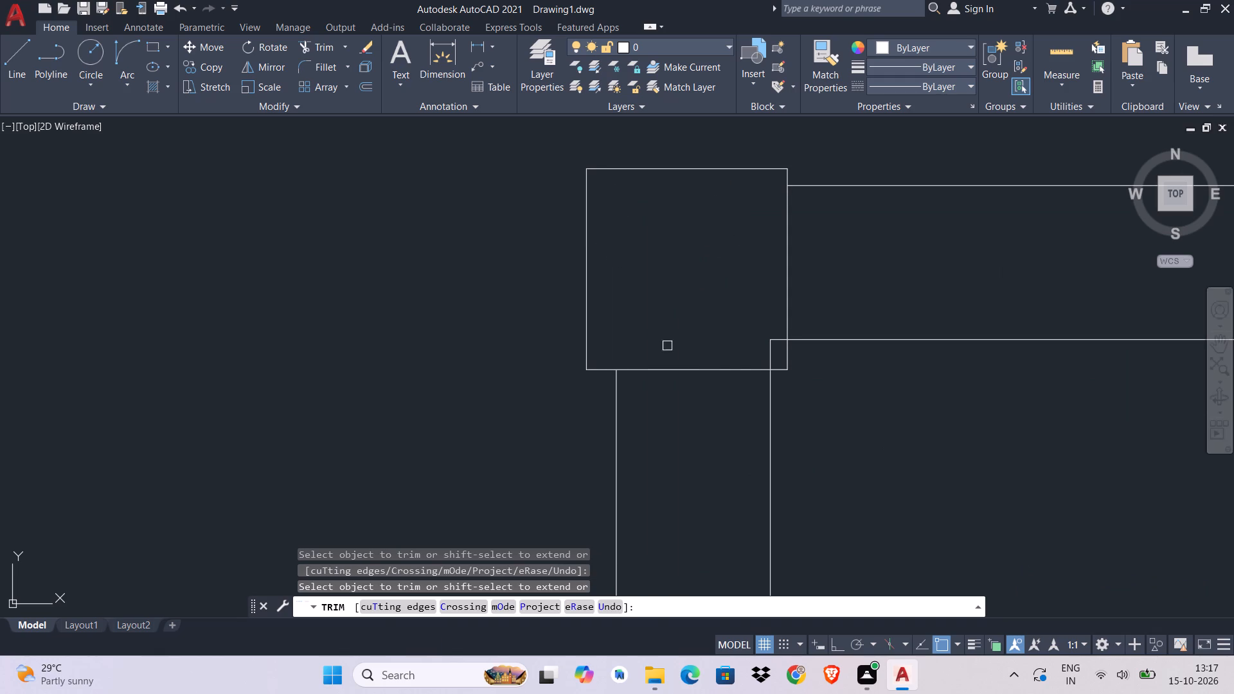
pyautogui.click(767, 353)
pyautogui.click(775, 343)
pyautogui.scroll(-5, 736, 334)
pyautogui.moveTo(796, 429); pyautogui.dragTo(744, 276, button='middle')
pyautogui.press('Escape')
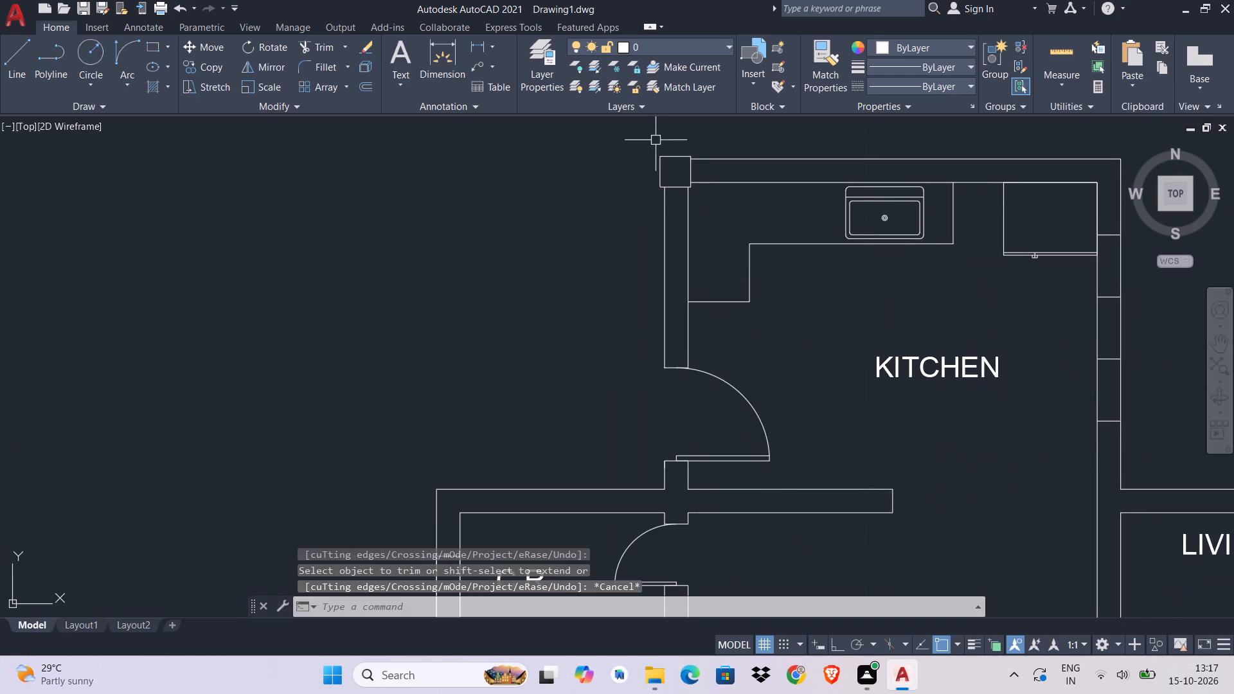
# Copy the northwest column square straight east, with Ortho on, to the kitchen's northeast wall corner.
pyautogui.click(660, 161)
pyautogui.write('CO')
pyautogui.press('space')
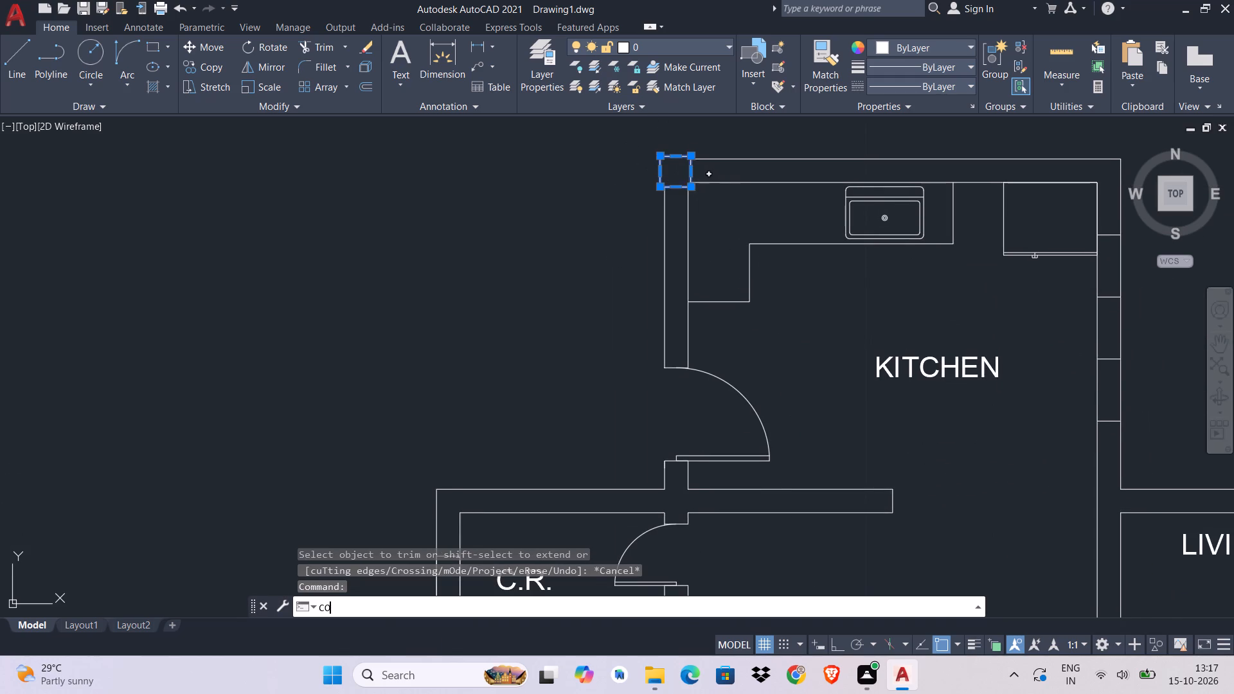
pyautogui.click(692, 151)
pyautogui.moveTo(851, 202); pyautogui.dragTo(326, 206, button='middle')
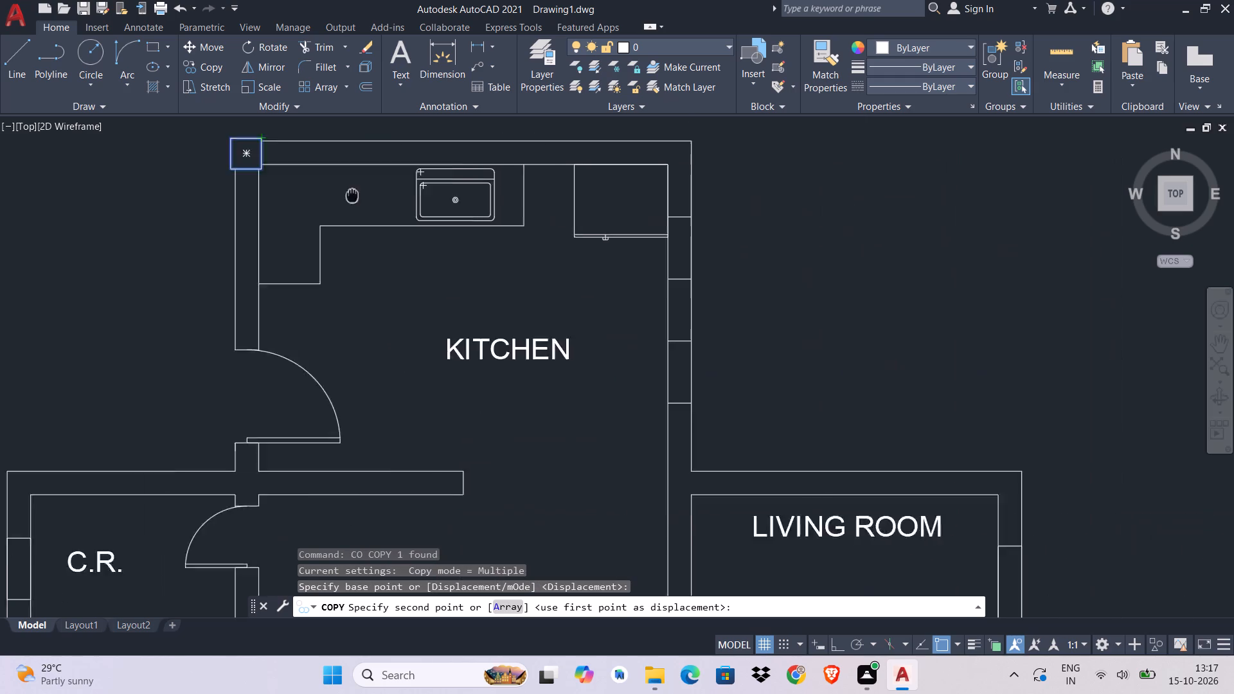
pyautogui.moveTo(326, 206); pyautogui.dragTo(320, 210, button='middle')
pyautogui.hotkey('ctrl', 'l')
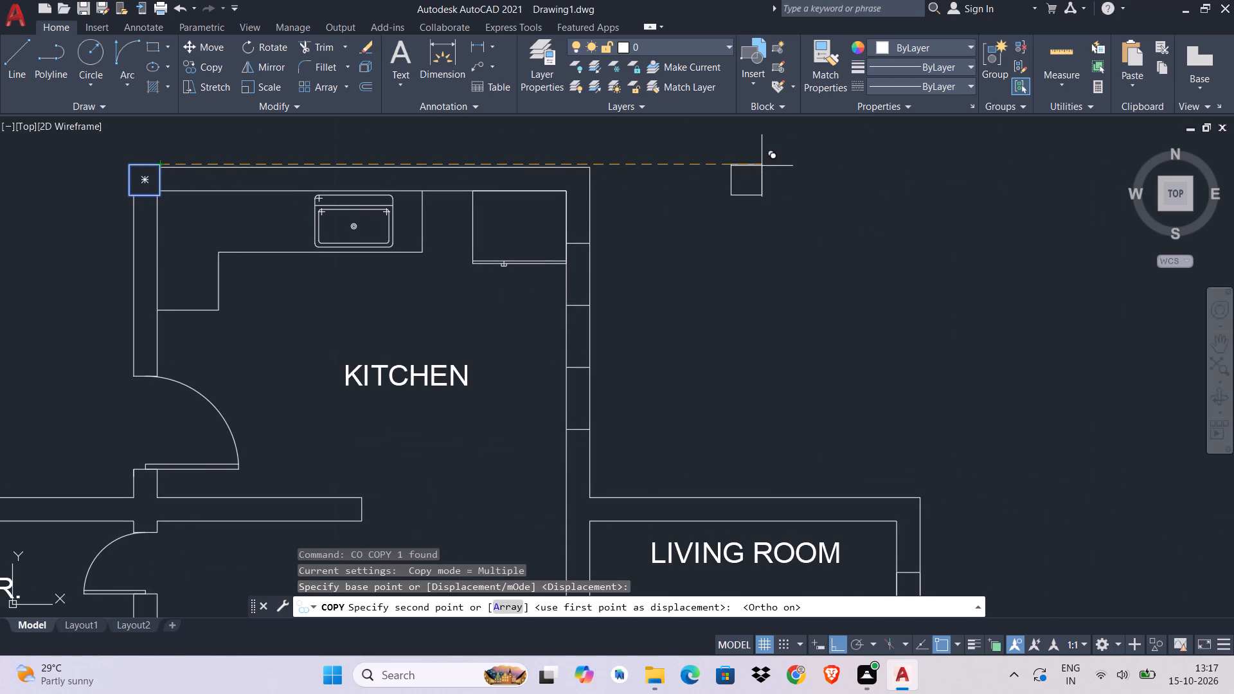
pyautogui.scroll(3, 597, 188)
pyautogui.moveTo(580, 183); pyautogui.dragTo(709, 460, button='middle')
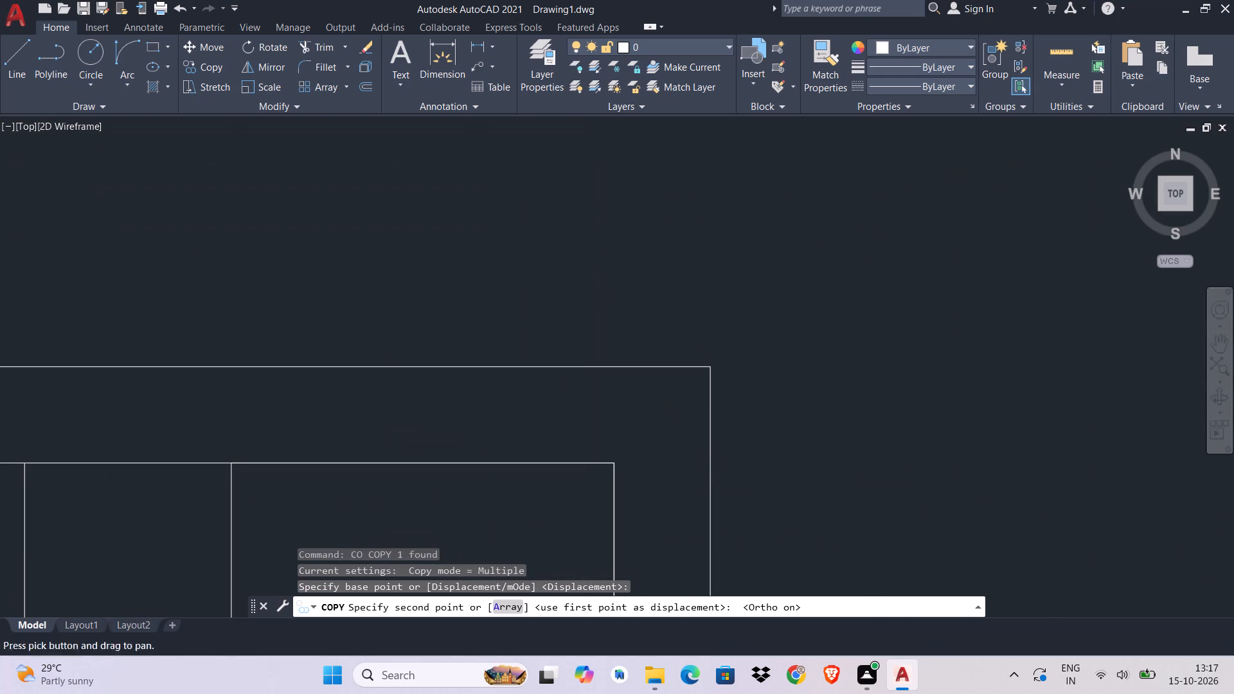
pyautogui.click(715, 404)
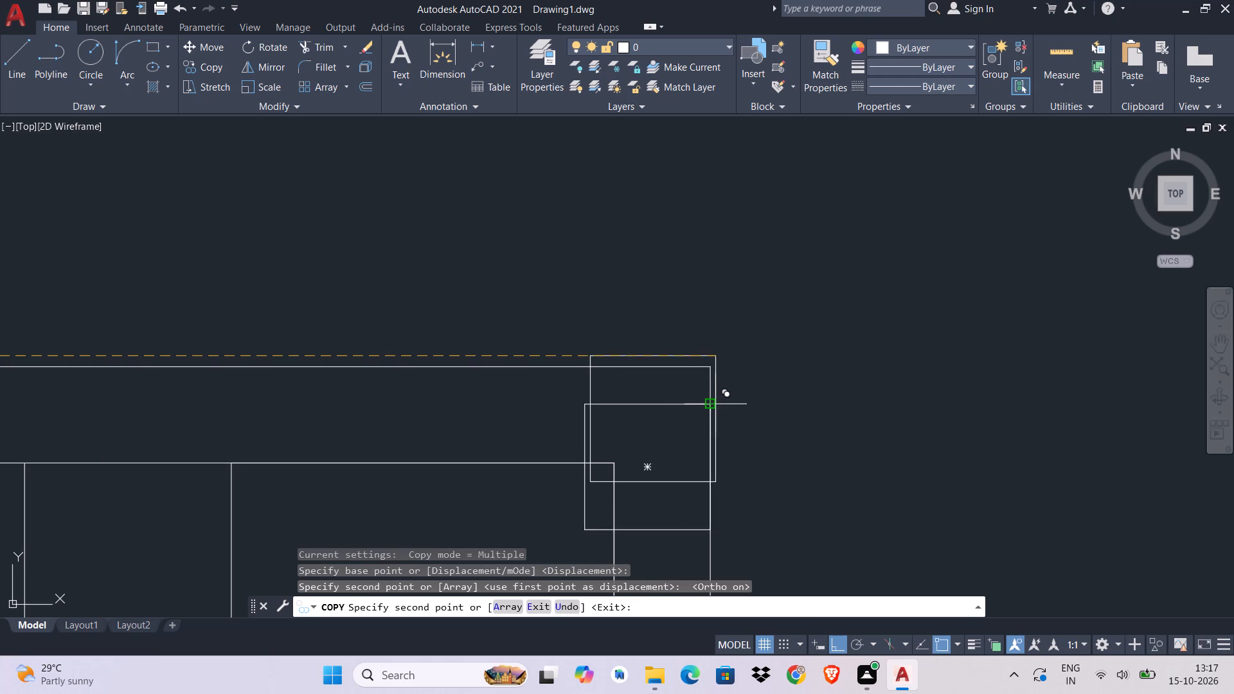
pyautogui.scroll(-1, 709, 355)
pyautogui.scroll(3, 710, 355)
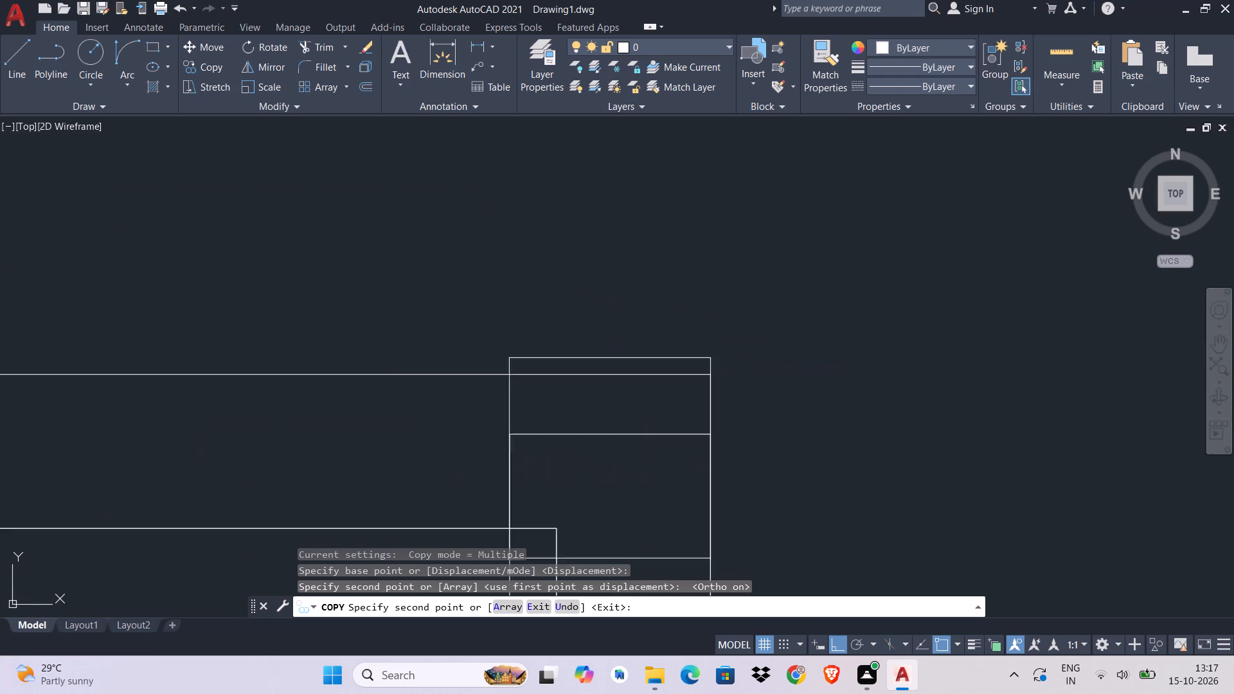
pyautogui.moveTo(710, 355); pyautogui.dragTo(725, 307, button='middle')
pyautogui.moveTo(724, 325); pyautogui.dragTo(693, 175, button='middle')
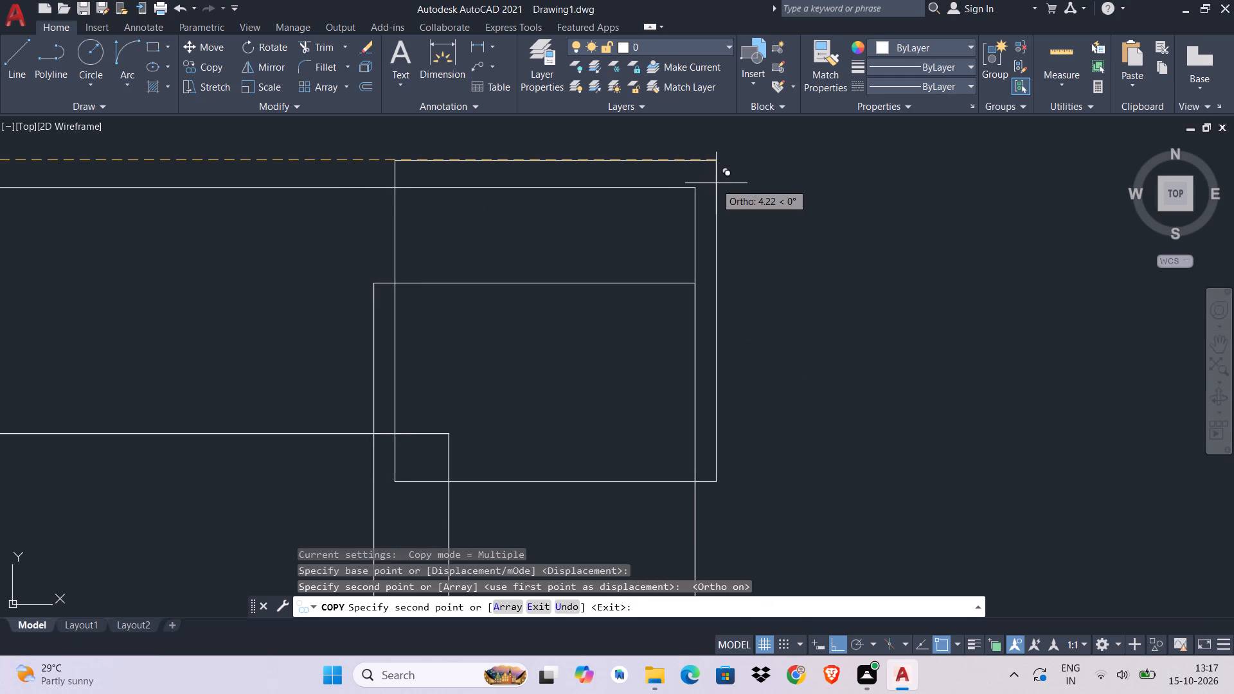
pyautogui.click(710, 181)
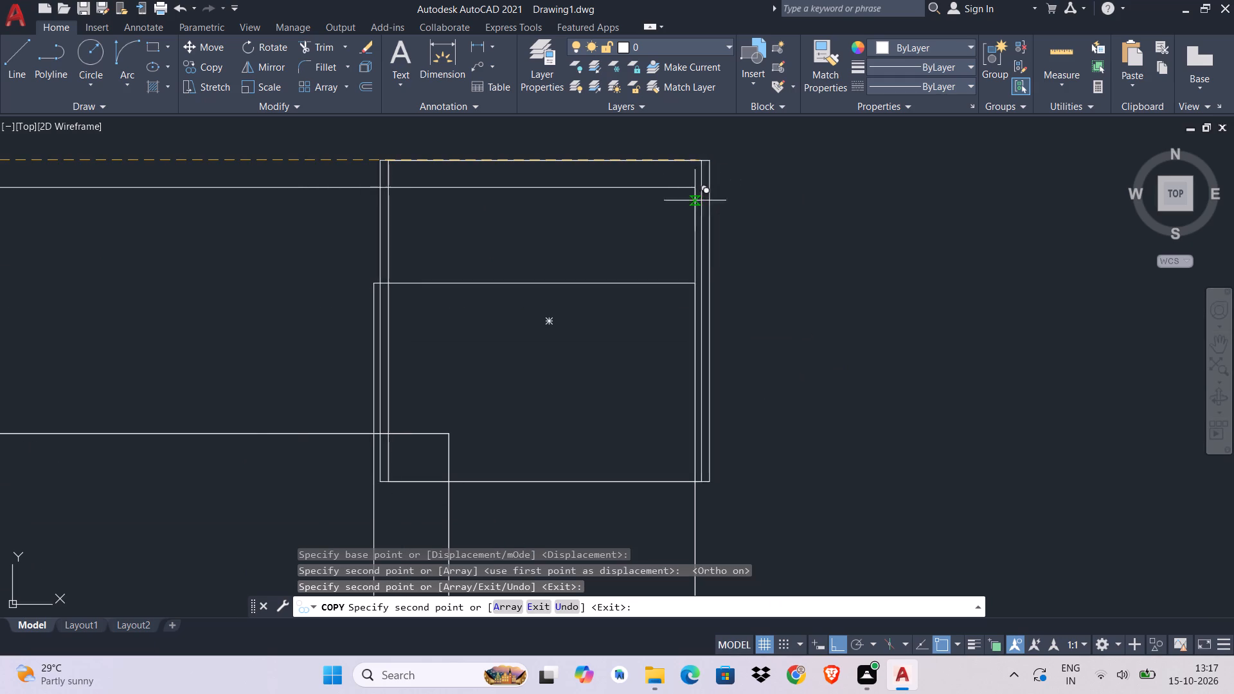
pyautogui.press('Escape')
# Delete the misplaced lower copy of the column square at the northeast corner.
pyautogui.moveTo(492, 211); pyautogui.dragTo(695, 121, button='middle')
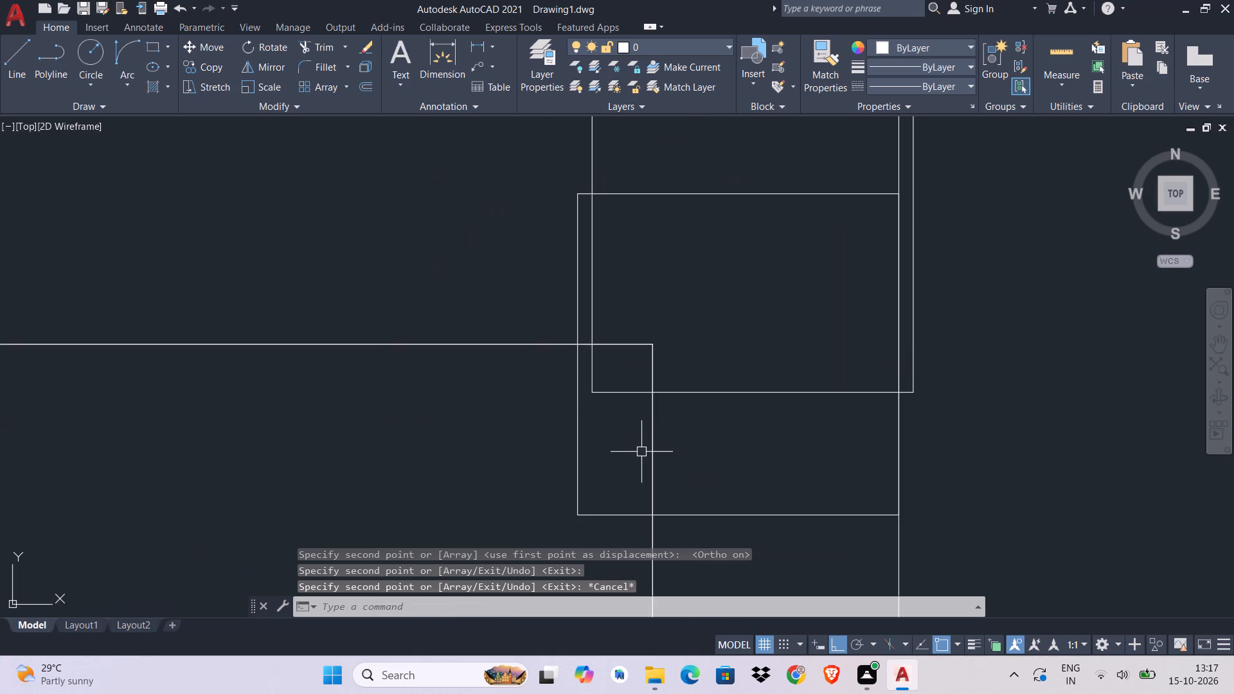
pyautogui.click(638, 454)
pyautogui.click(540, 484)
pyautogui.press('Delete')
# Trim away the outer wall lines that run inside the northeast column square.
pyautogui.moveTo(616, 349); pyautogui.dragTo(630, 448, button='middle')
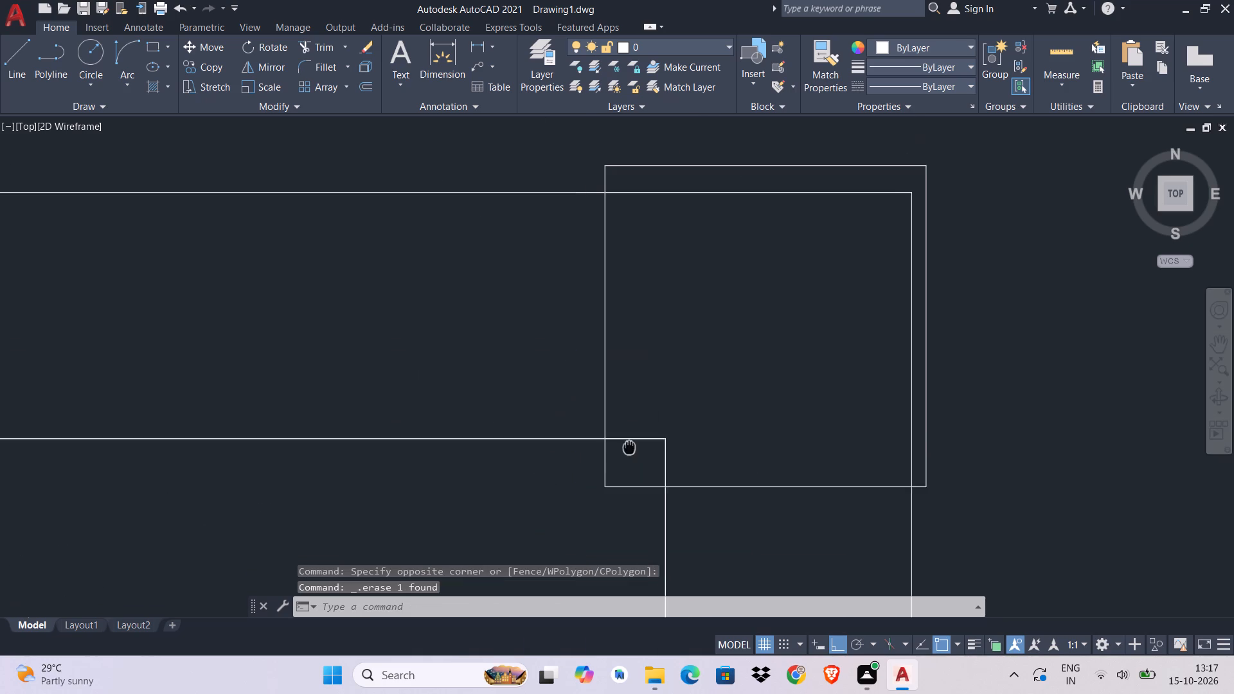
pyautogui.moveTo(630, 448); pyautogui.dragTo(630, 449, button='middle')
pyautogui.write('TR')
pyautogui.press('Return')
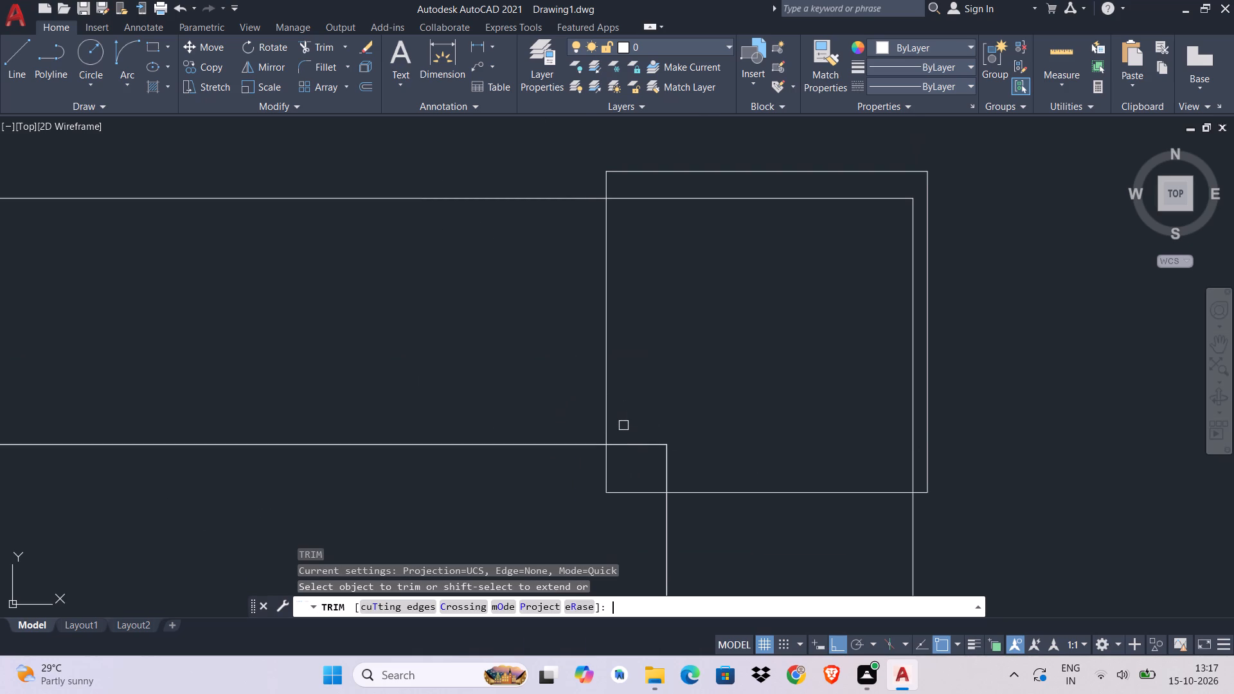
pyautogui.click(906, 209)
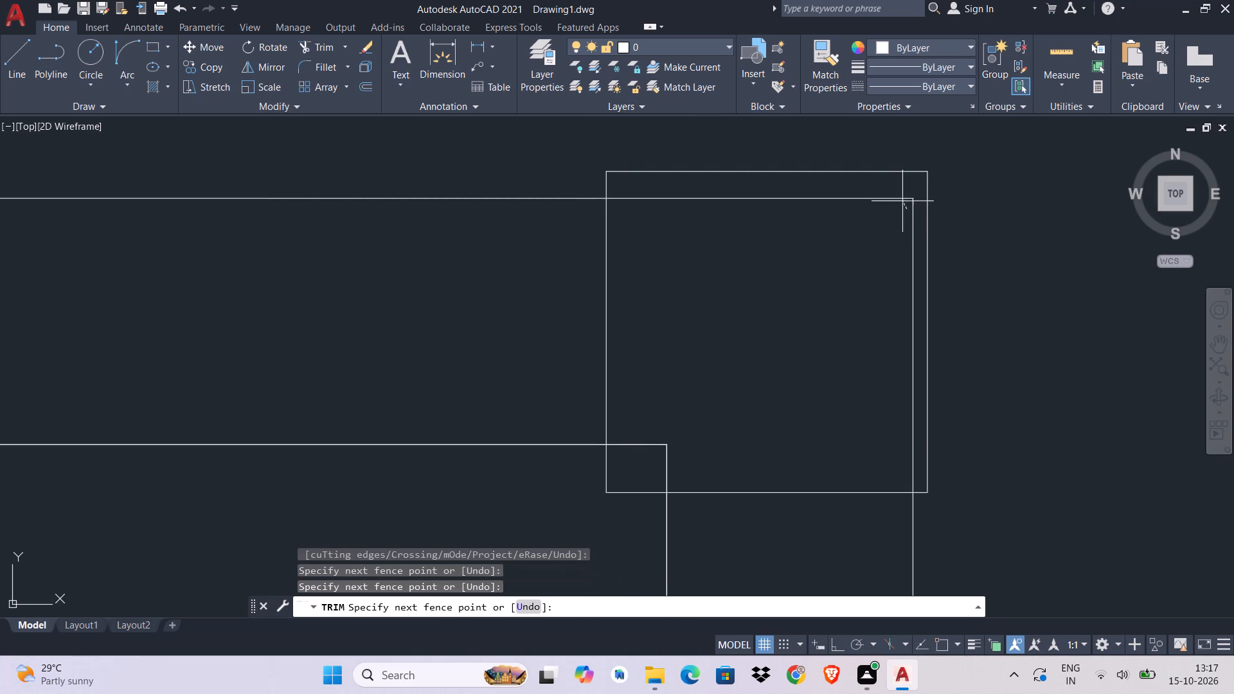
pyautogui.click(900, 190)
pyautogui.click(913, 202)
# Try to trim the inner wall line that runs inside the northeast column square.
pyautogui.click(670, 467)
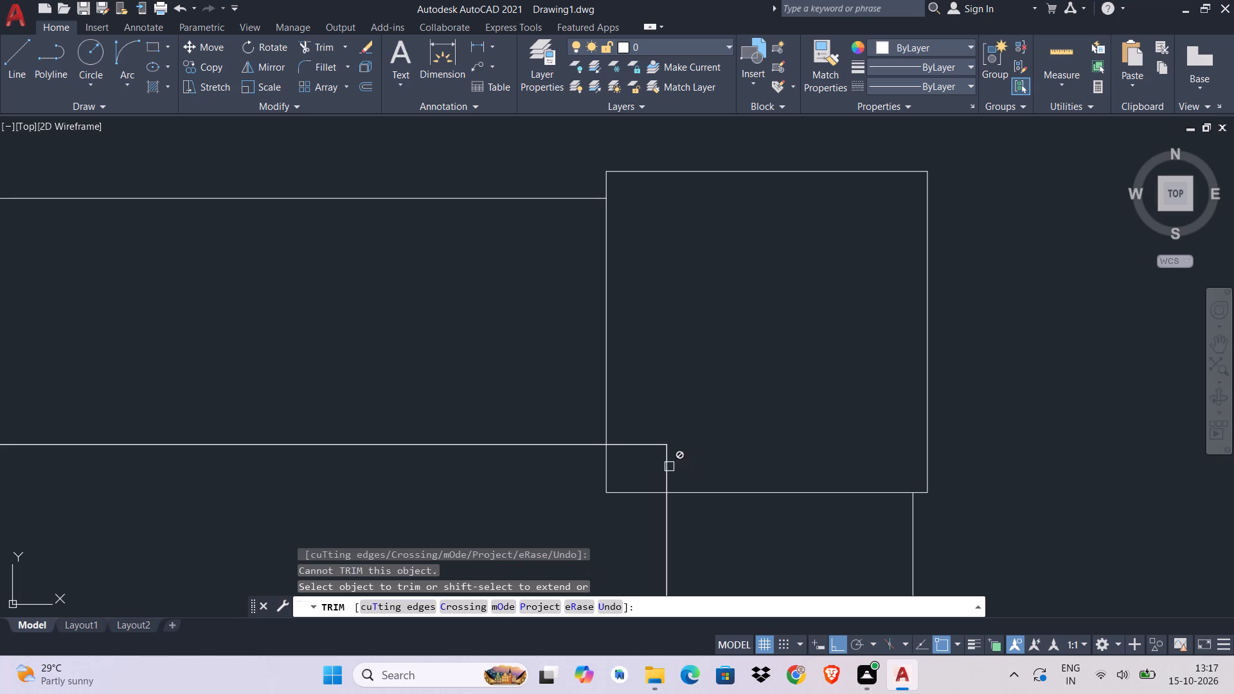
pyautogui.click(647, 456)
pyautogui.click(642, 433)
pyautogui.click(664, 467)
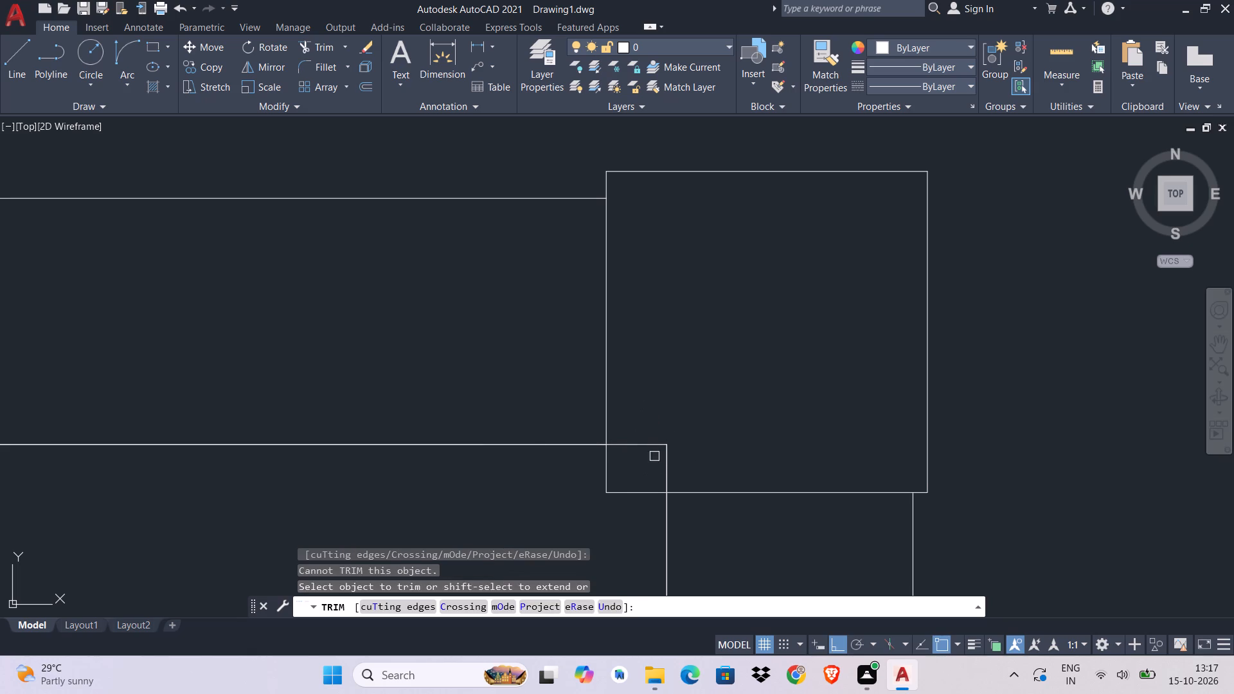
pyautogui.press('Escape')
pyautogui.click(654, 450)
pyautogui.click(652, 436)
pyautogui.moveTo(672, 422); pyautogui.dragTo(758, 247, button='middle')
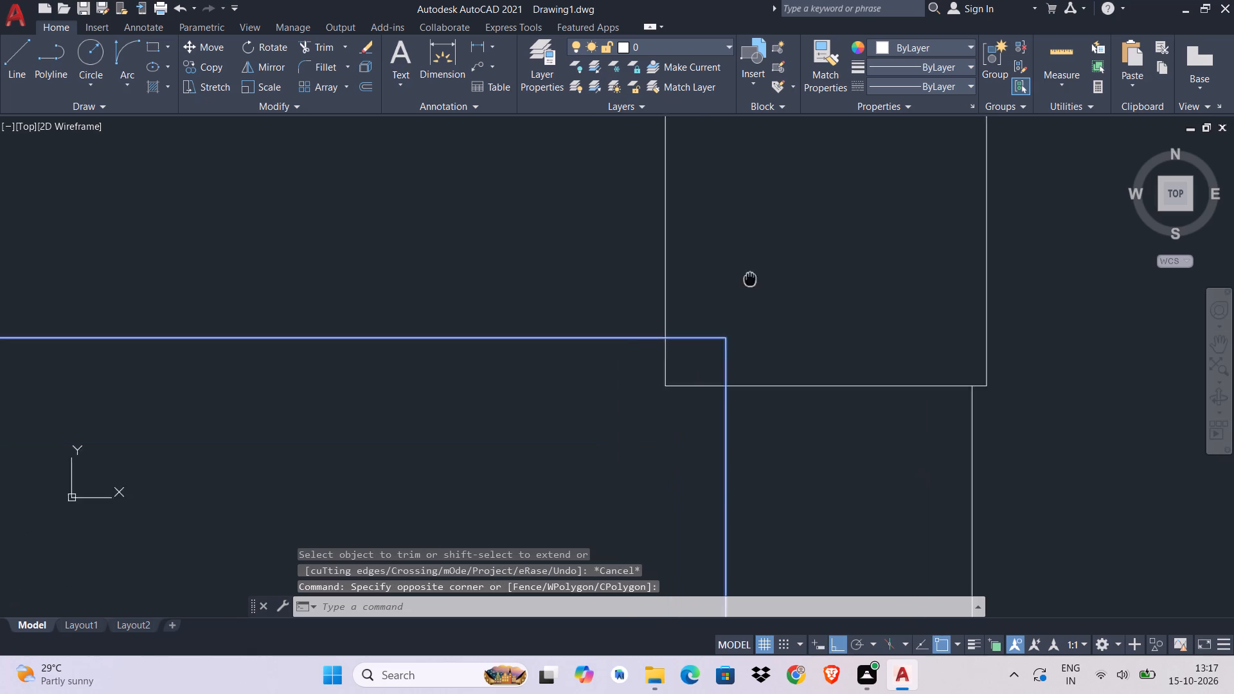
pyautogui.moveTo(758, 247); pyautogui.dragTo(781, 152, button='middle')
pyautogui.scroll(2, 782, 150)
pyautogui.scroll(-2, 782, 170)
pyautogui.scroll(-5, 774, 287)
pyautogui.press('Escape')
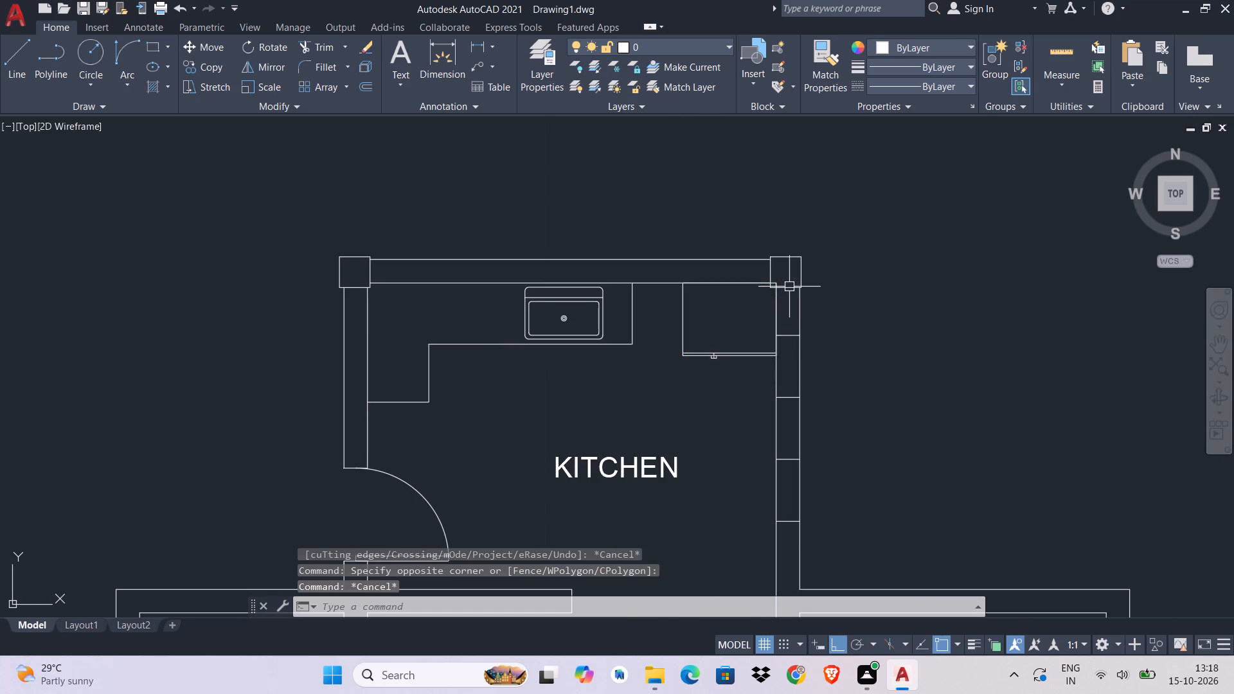
# Move the refrigerator block in the kitchen's northeast corner slightly west, clear of the column square.
pyautogui.scroll(5, 789, 287)
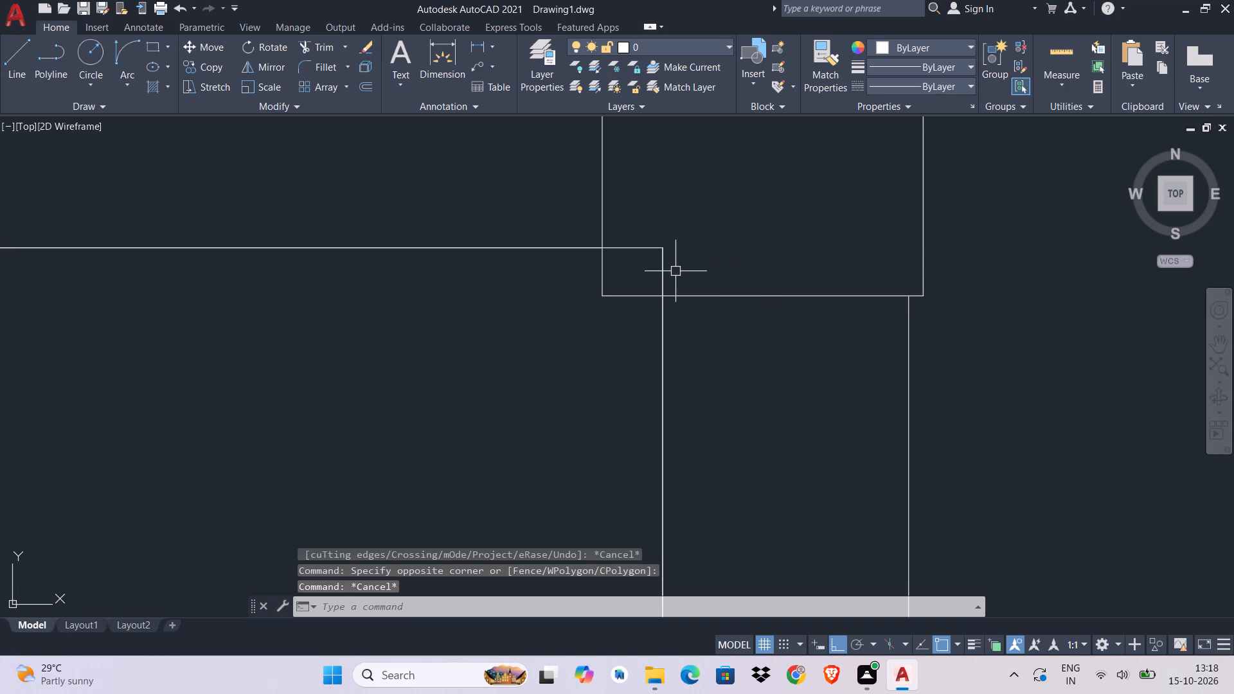
pyautogui.scroll(-3, 675, 271)
pyautogui.moveTo(675, 271); pyautogui.dragTo(798, 179, button='middle')
pyautogui.scroll(-1, 675, 271)
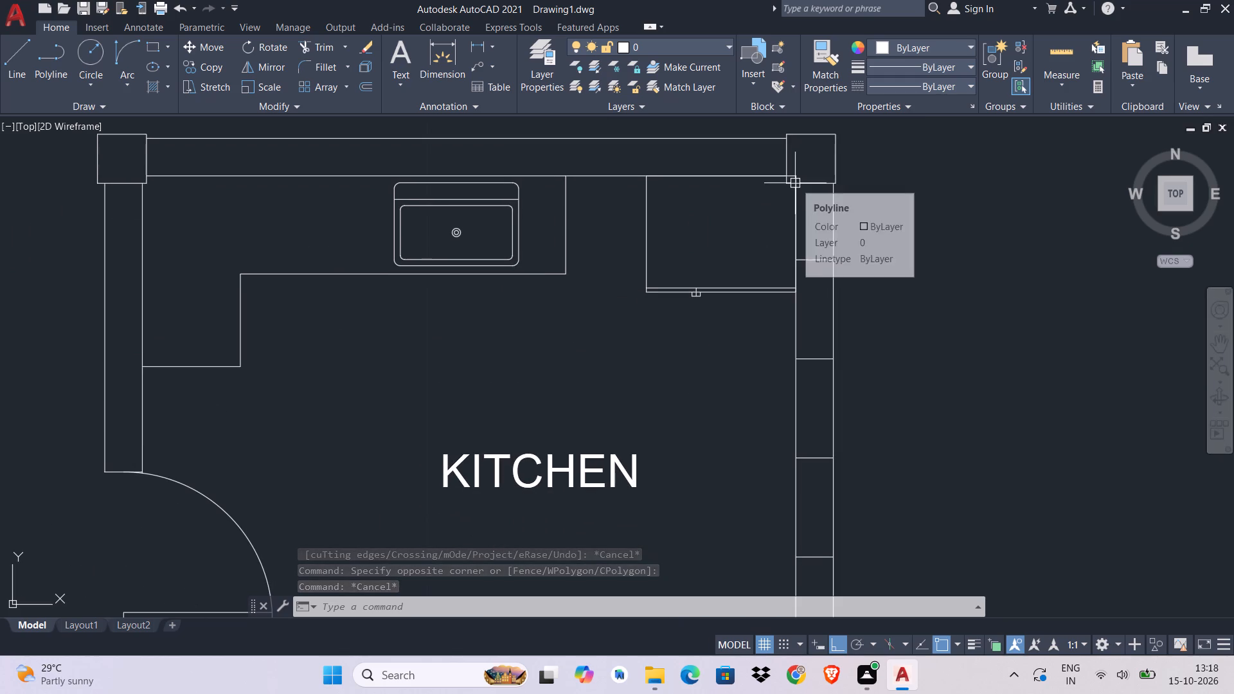
pyautogui.moveTo(724, 236); pyautogui.dragTo(717, 245)
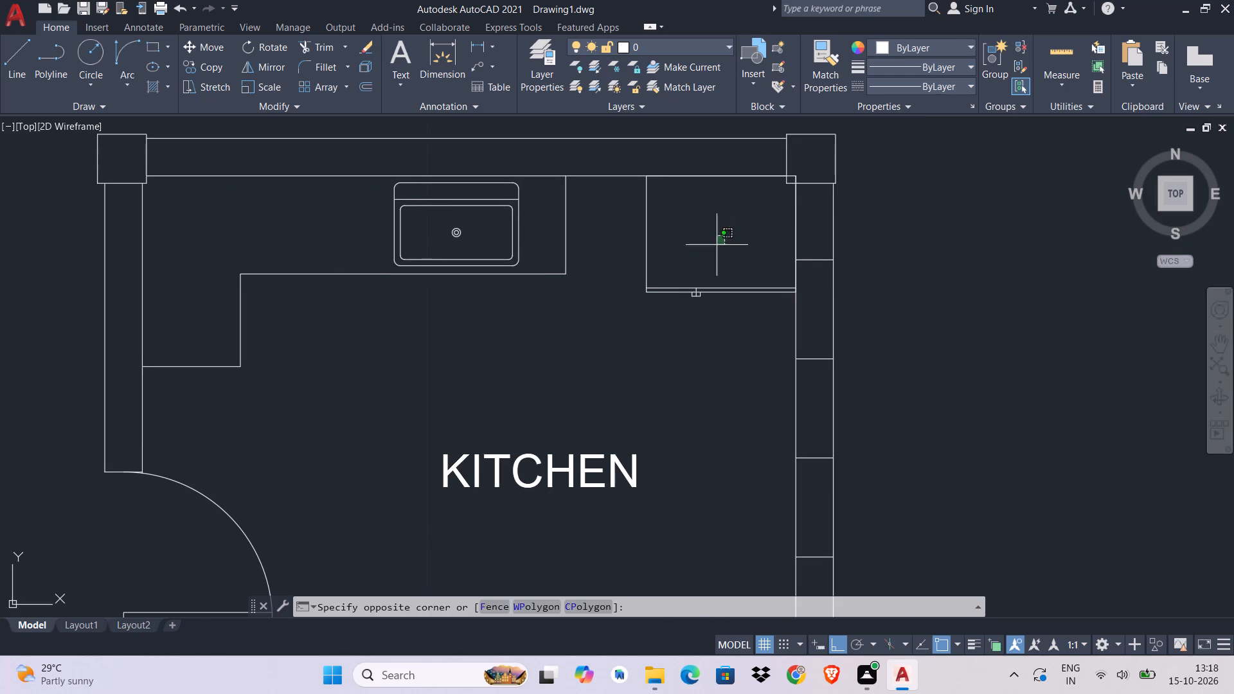
pyautogui.click(620, 351)
pyautogui.press('m')
pyautogui.press('space')
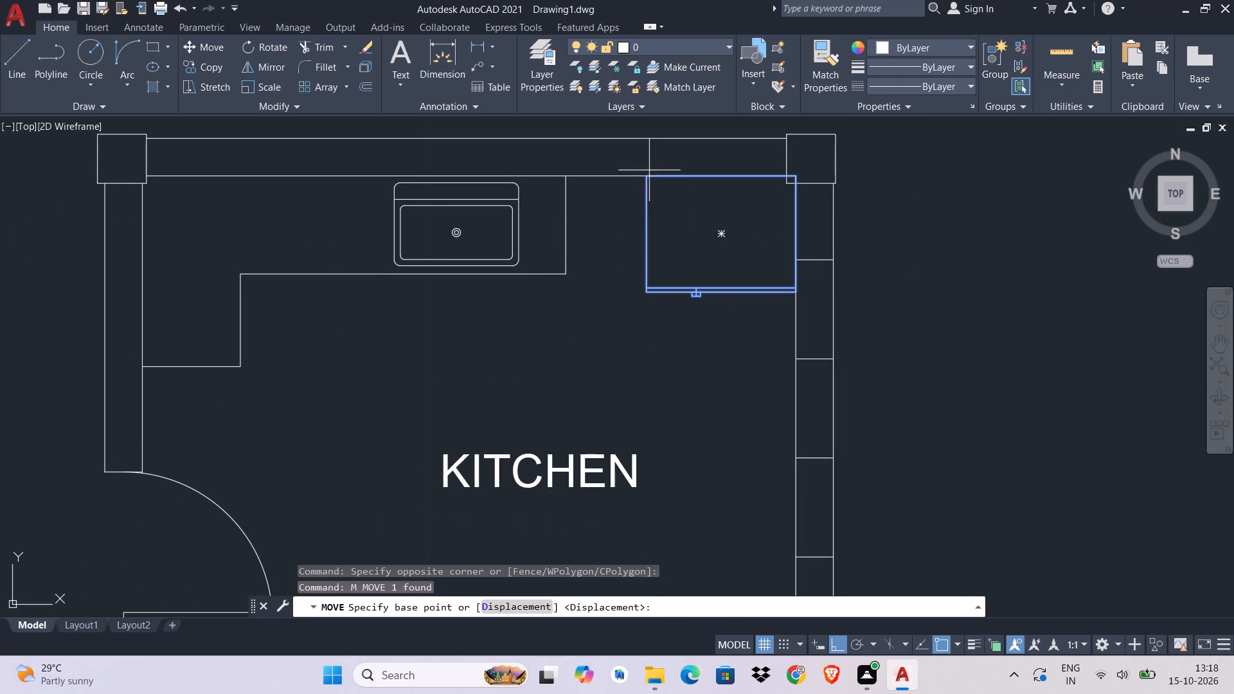
pyautogui.click(648, 172)
pyautogui.click(631, 177)
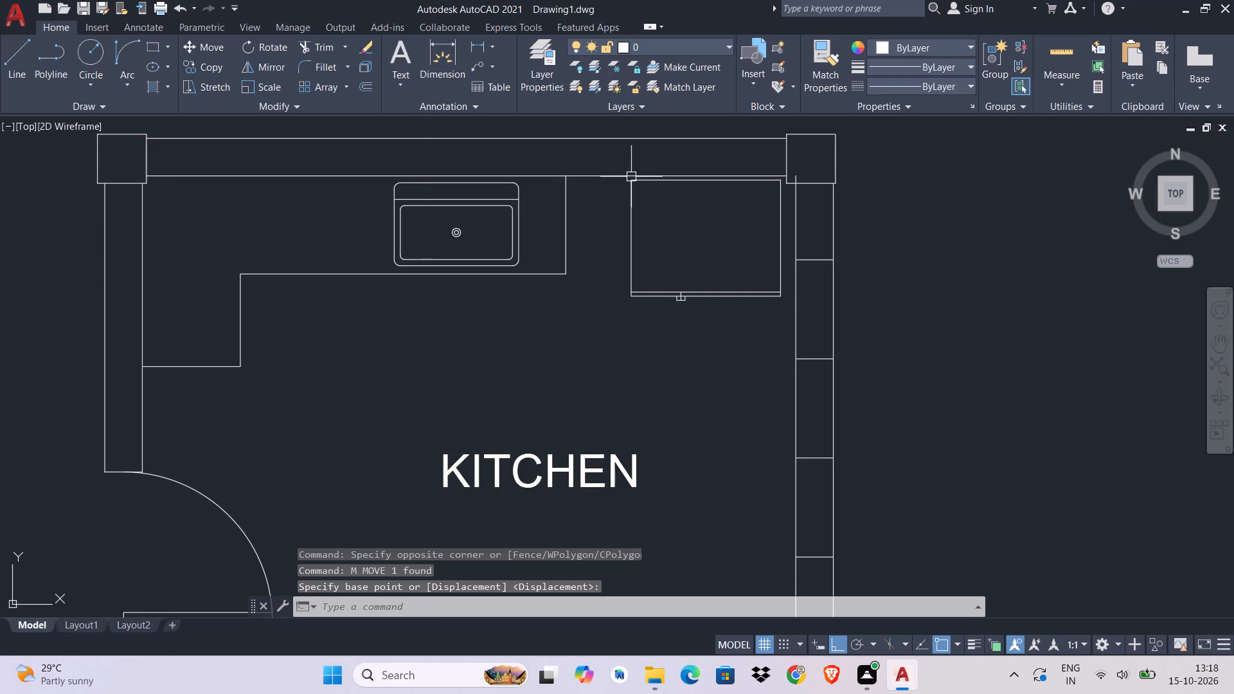
# Move the refrigerator block straight north so its back edge meets the kitchen's inner north wall line.
pyautogui.scroll(3, 631, 177)
pyautogui.click(632, 206)
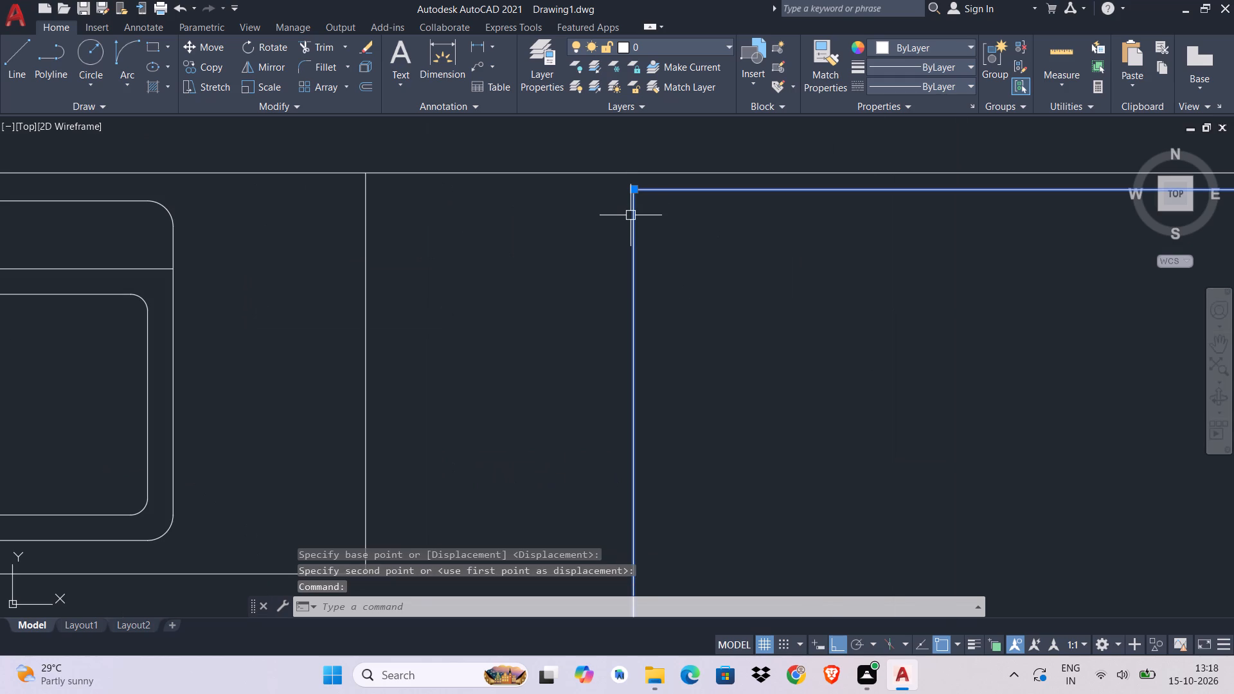
pyautogui.write('M')
pyautogui.press('space')
pyautogui.click(636, 191)
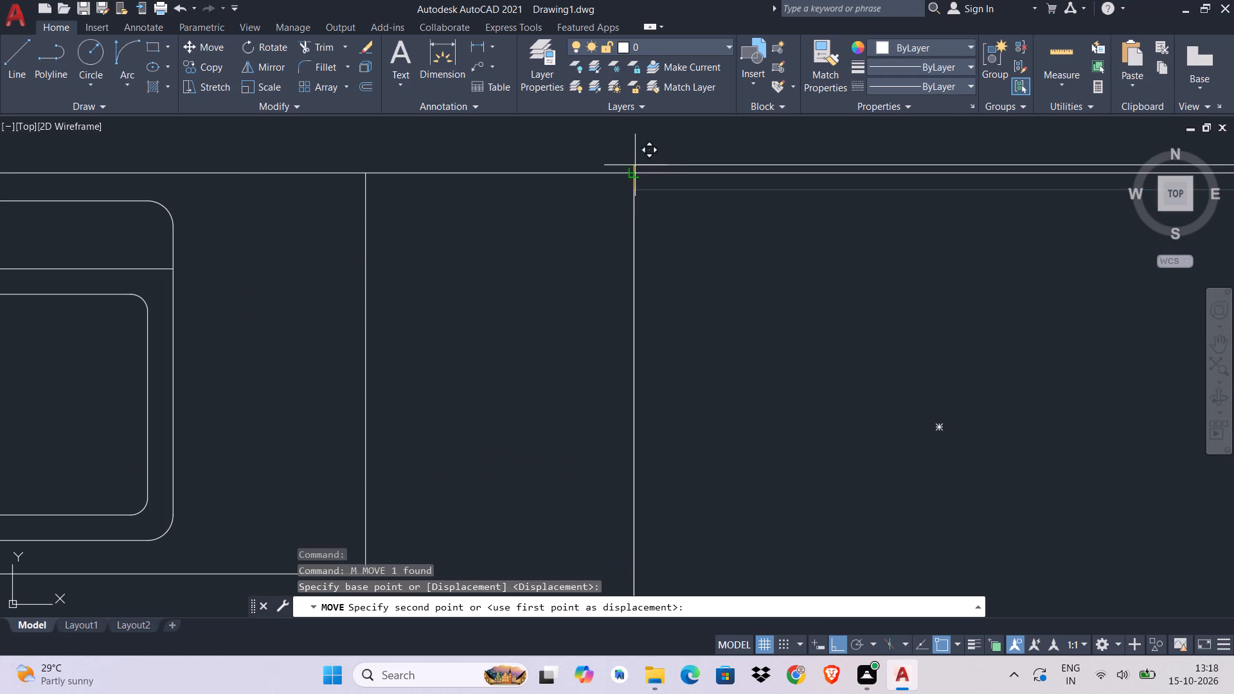
pyautogui.click(635, 165)
# Regenerate the drawing and trim away the inner east wall line that runs inside the northeast column square.
pyautogui.scroll(-4, 610, 292)
pyautogui.moveTo(803, 276); pyautogui.dragTo(738, 265, button='middle')
pyautogui.scroll(1, 659, 244)
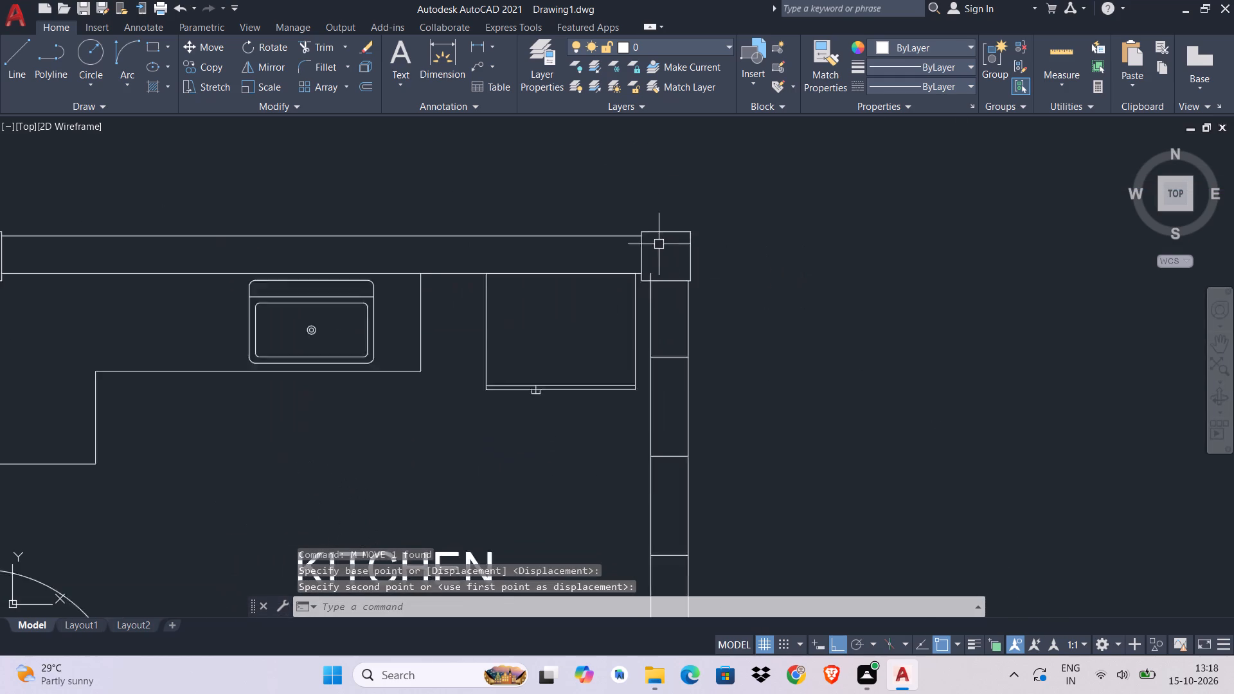
pyautogui.scroll(2, 659, 244)
pyautogui.scroll(2, 620, 321)
pyautogui.press('r')
pyautogui.press('e')
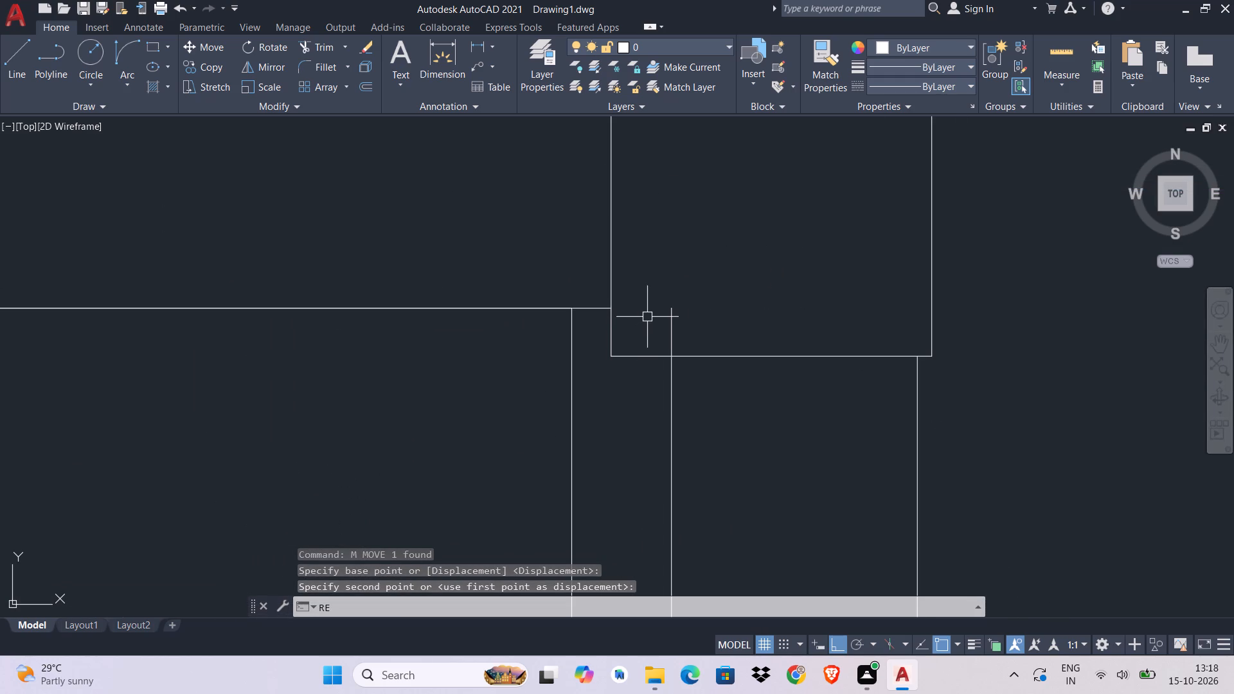
pyautogui.press('space')
pyautogui.click(670, 335)
pyautogui.press('Escape')
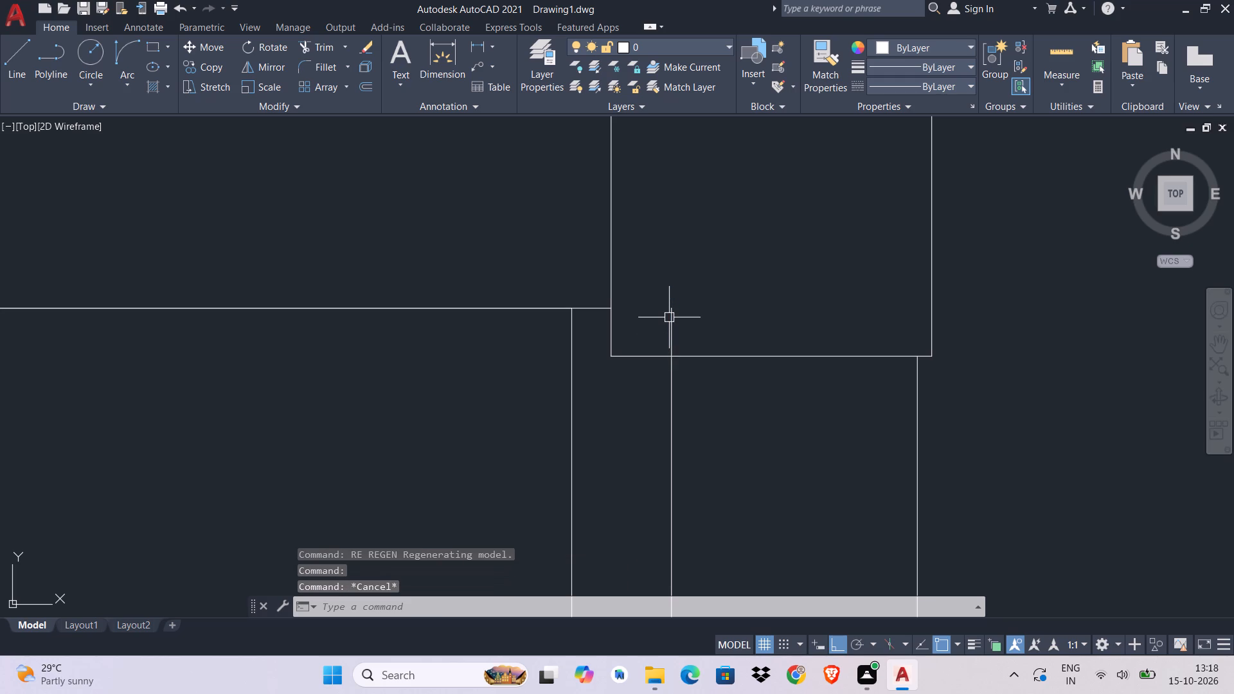
pyautogui.press('t')
pyautogui.press('r')
pyautogui.press('space')
pyautogui.click(672, 319)
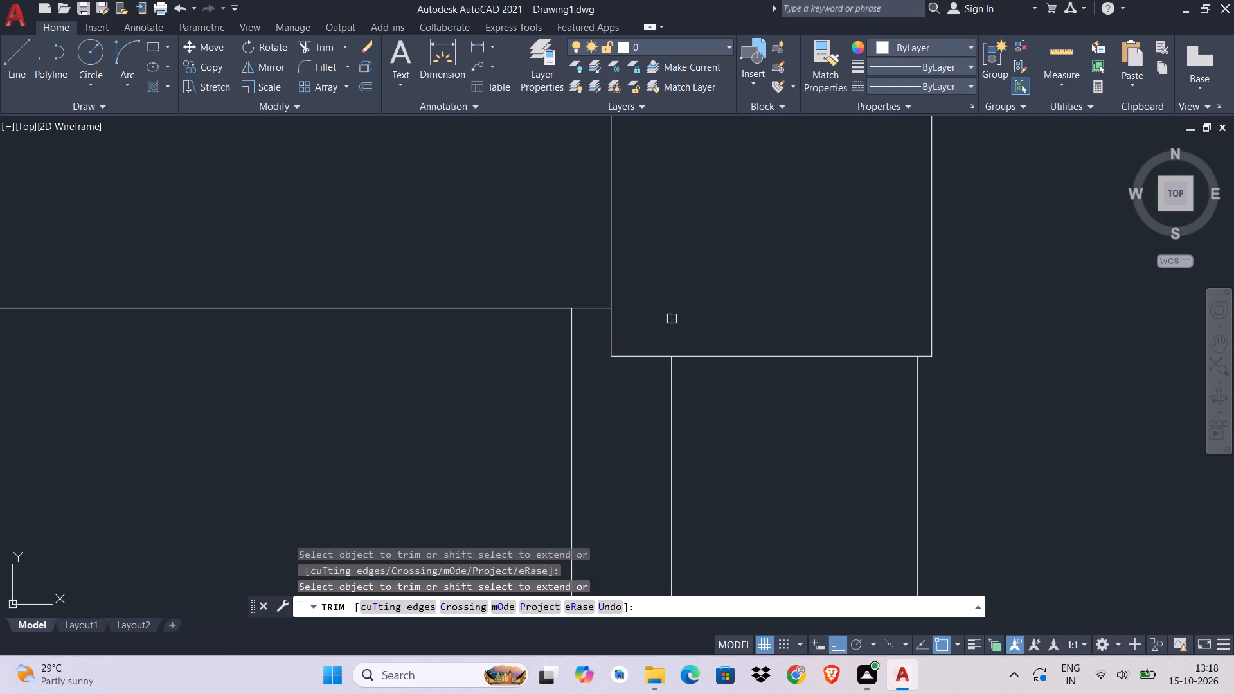
pyautogui.scroll(-1, 821, 342)
pyautogui.moveTo(821, 342); pyautogui.dragTo(822, 330, button='middle')
pyautogui.scroll(-3, 822, 329)
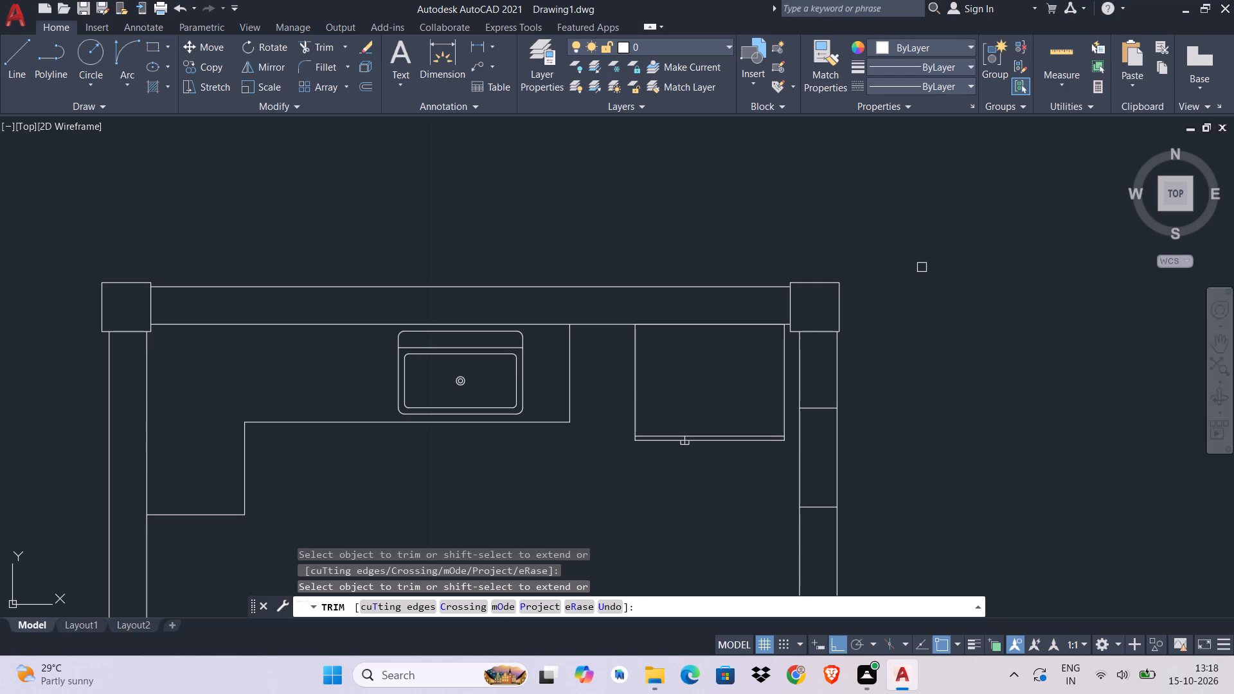
pyautogui.press('Escape')
pyautogui.press('Escape')
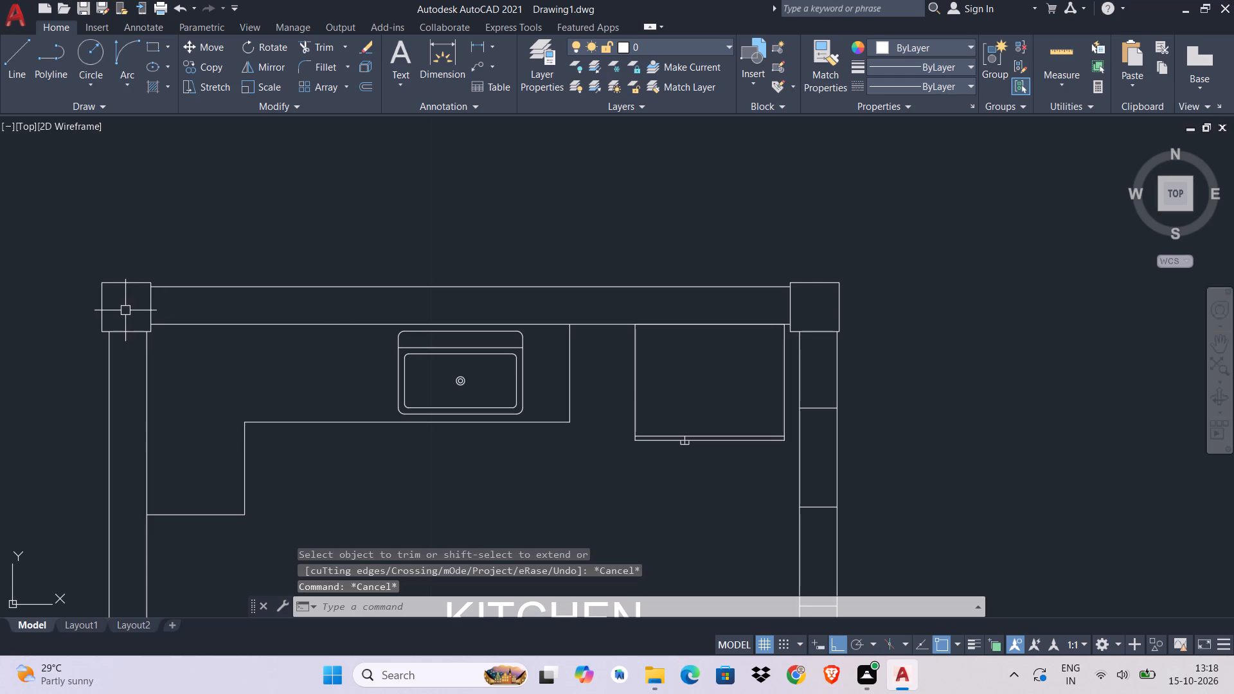
# Copy the northwest column square from its center, with Ortho off, to the wall junction between the kitchen and the living room.
pyautogui.click(120, 310)
pyautogui.click(82, 310)
pyautogui.write('CP')
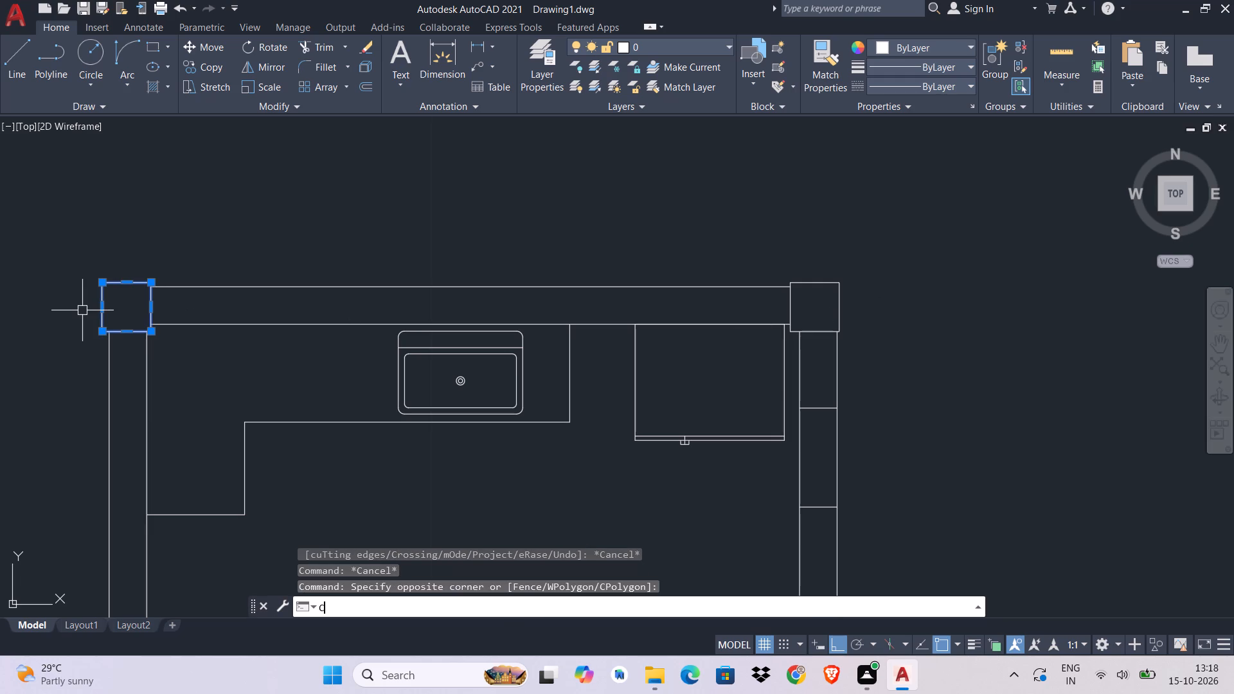
pyautogui.press('BackSpace')
pyautogui.write('O')
pyautogui.press('space')
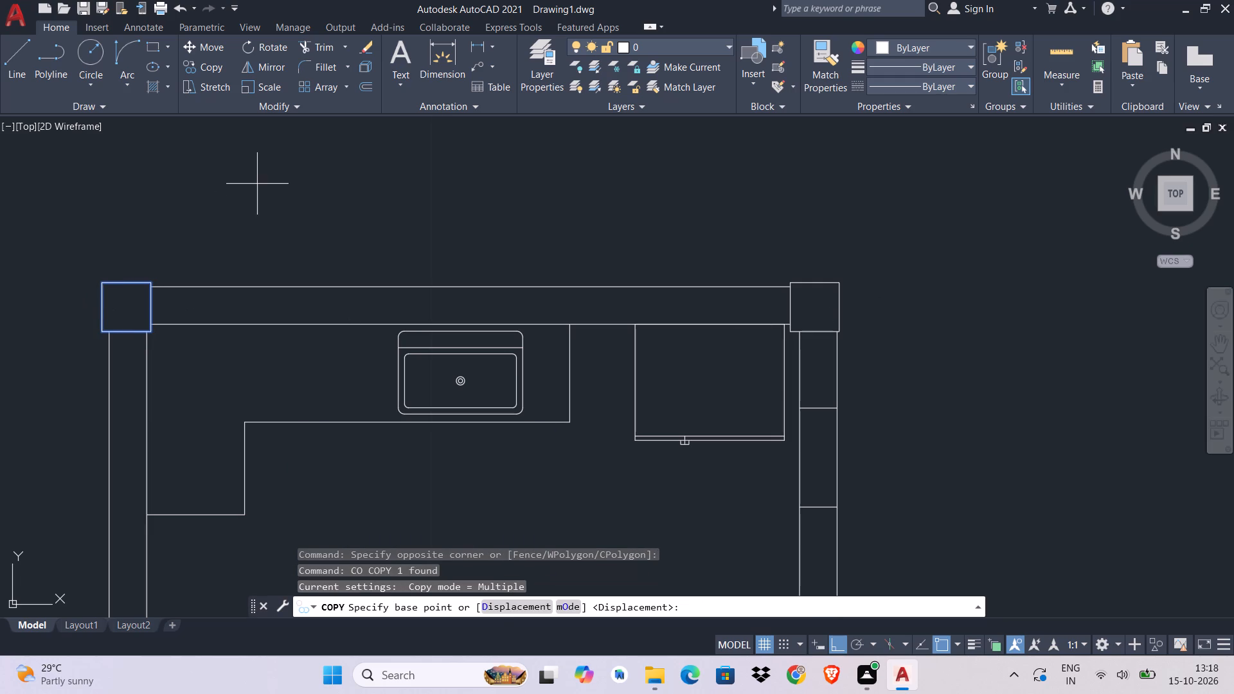
pyautogui.click(125, 305)
pyautogui.moveTo(566, 366); pyautogui.dragTo(548, 297, button='middle')
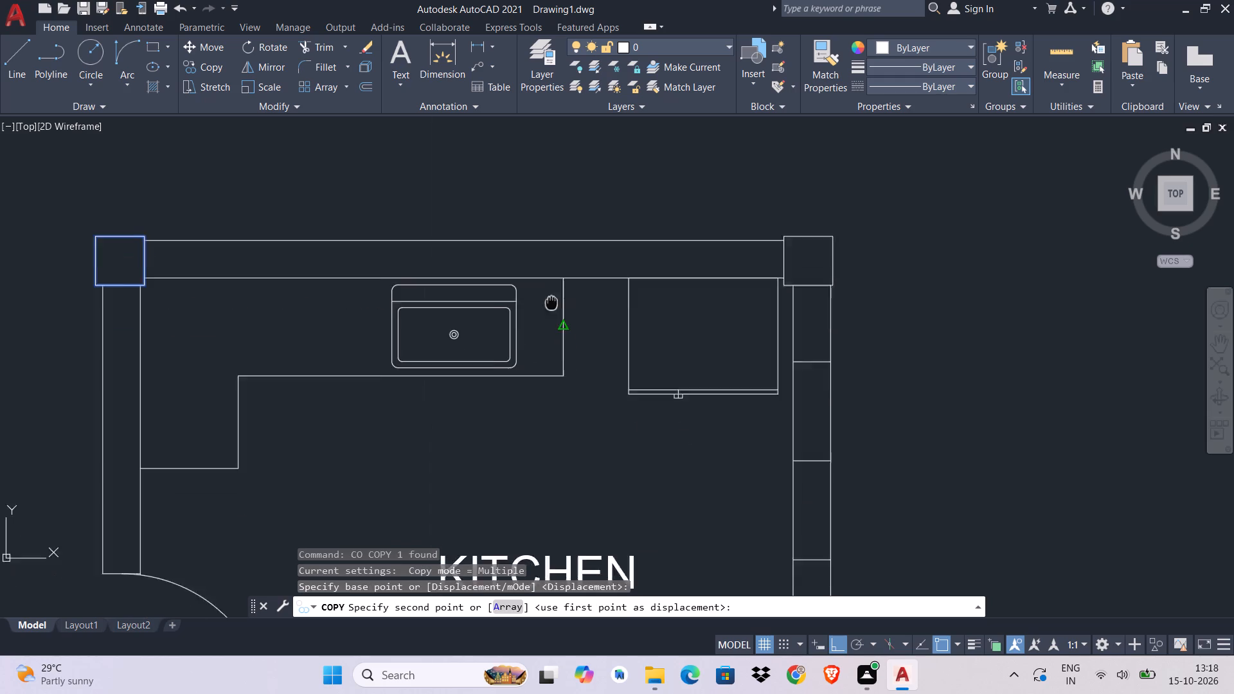
pyautogui.moveTo(548, 297); pyautogui.dragTo(533, 274, button='middle')
pyautogui.middleClick(532, 273)
pyautogui.scroll(-2, 532, 273)
pyautogui.hotkey('ctrl', 'l')
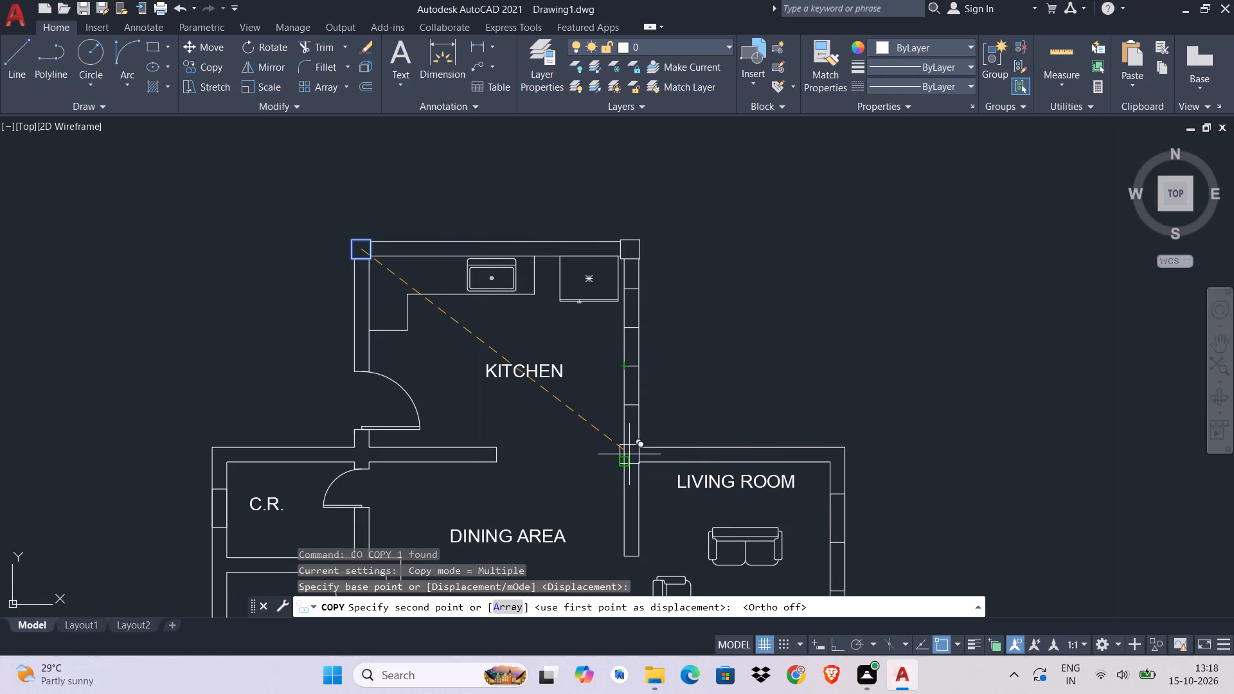
pyautogui.scroll(4, 630, 454)
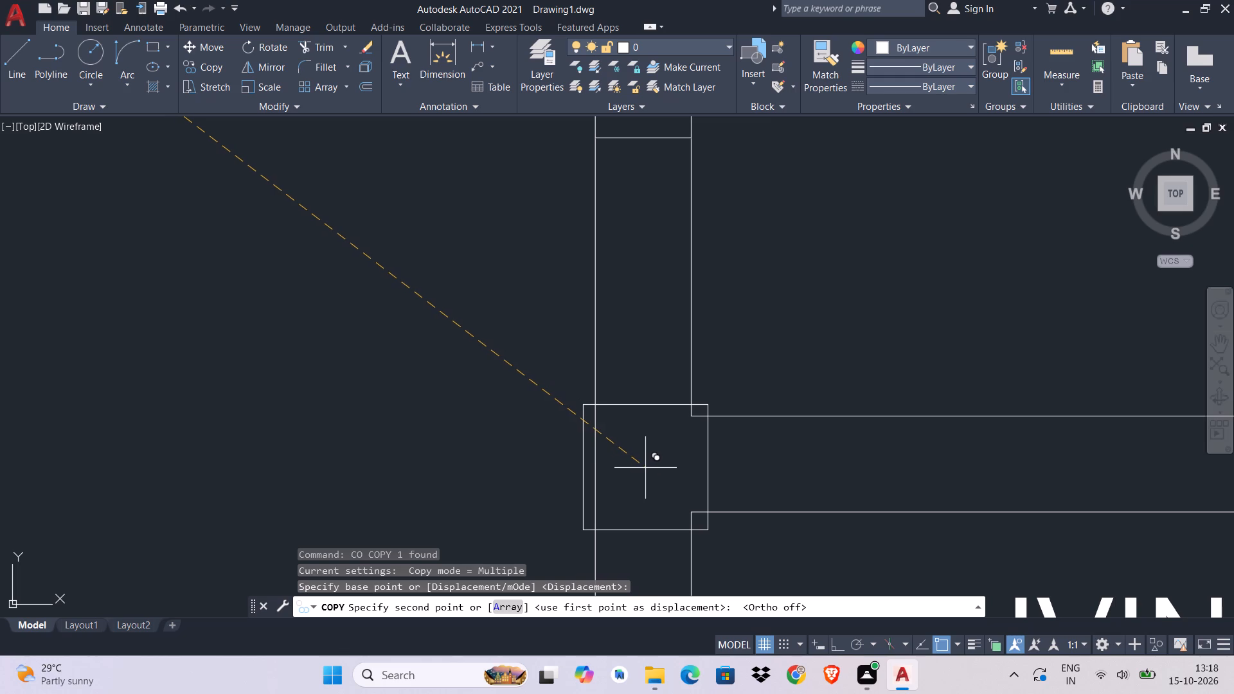
pyautogui.click(643, 468)
# Place another column copy at the south end of the wall between the dining area and the living room.
pyautogui.scroll(-3, 669, 523)
pyautogui.moveTo(669, 523); pyautogui.dragTo(671, 459, button='middle')
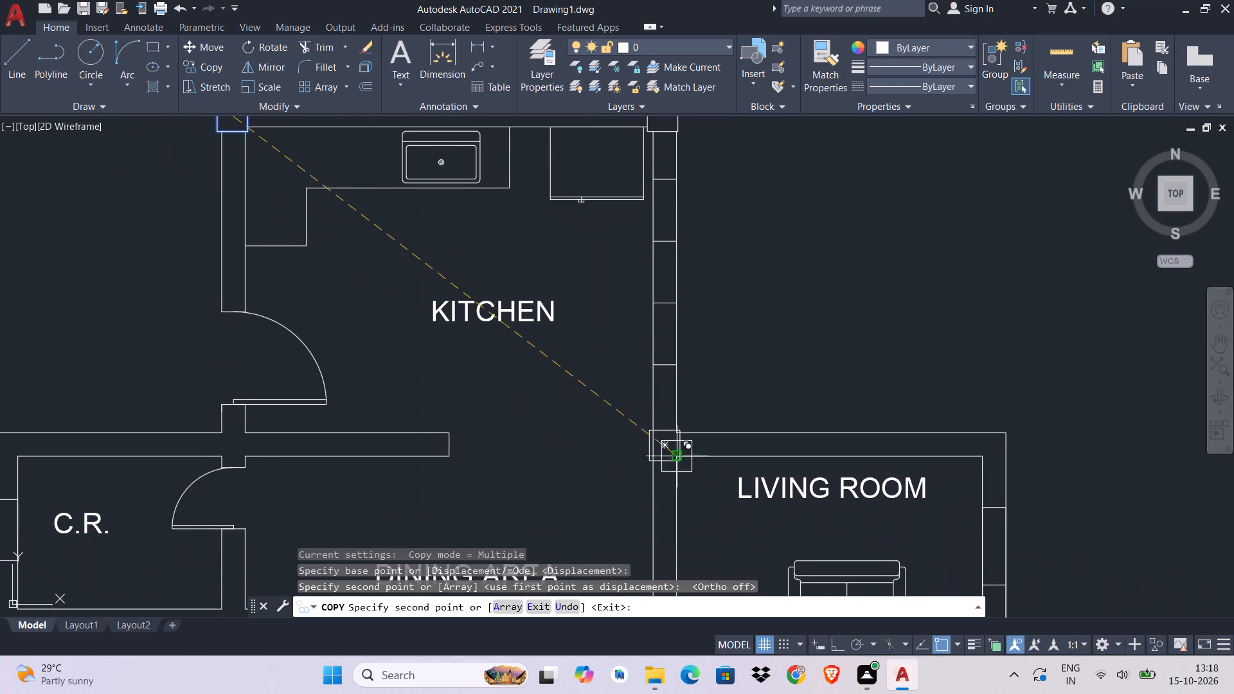
pyautogui.scroll(-3, 683, 458)
pyautogui.moveTo(684, 459); pyautogui.dragTo(681, 420, button='middle')
pyautogui.scroll(5, 680, 445)
pyautogui.moveTo(663, 508); pyautogui.dragTo(663, 431, button='middle')
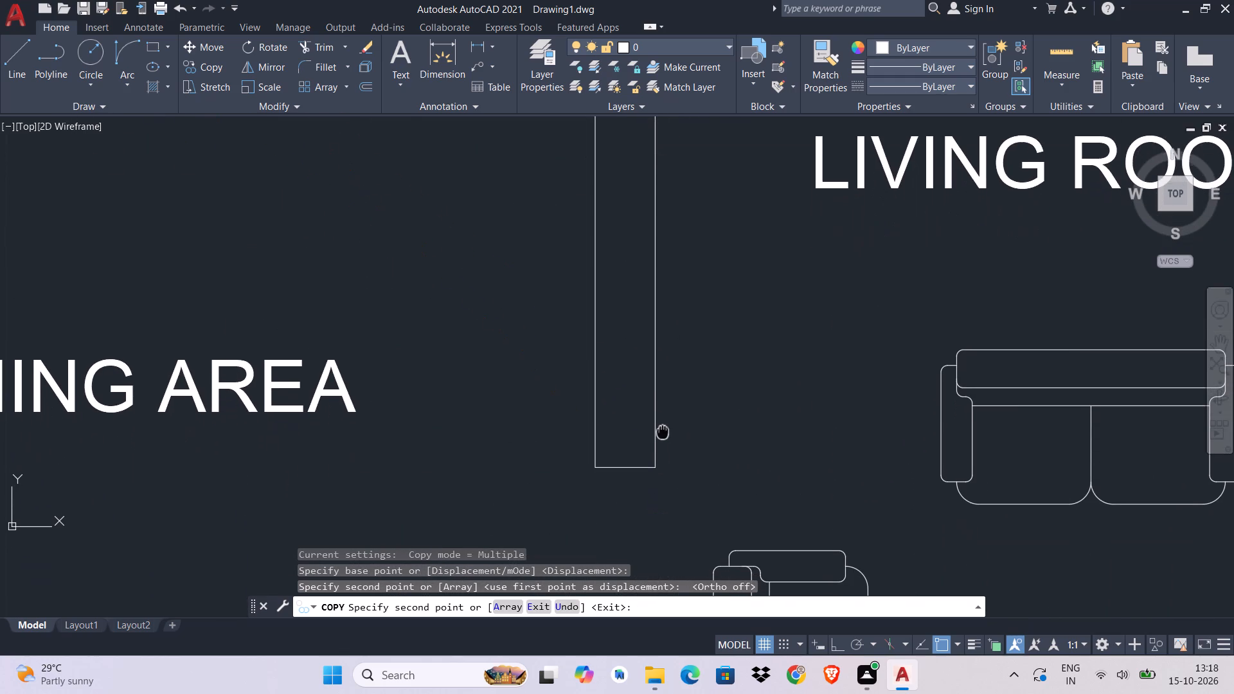
pyautogui.moveTo(663, 431); pyautogui.dragTo(663, 429, button='middle')
pyautogui.moveTo(637, 498); pyautogui.dragTo(638, 472, button='middle')
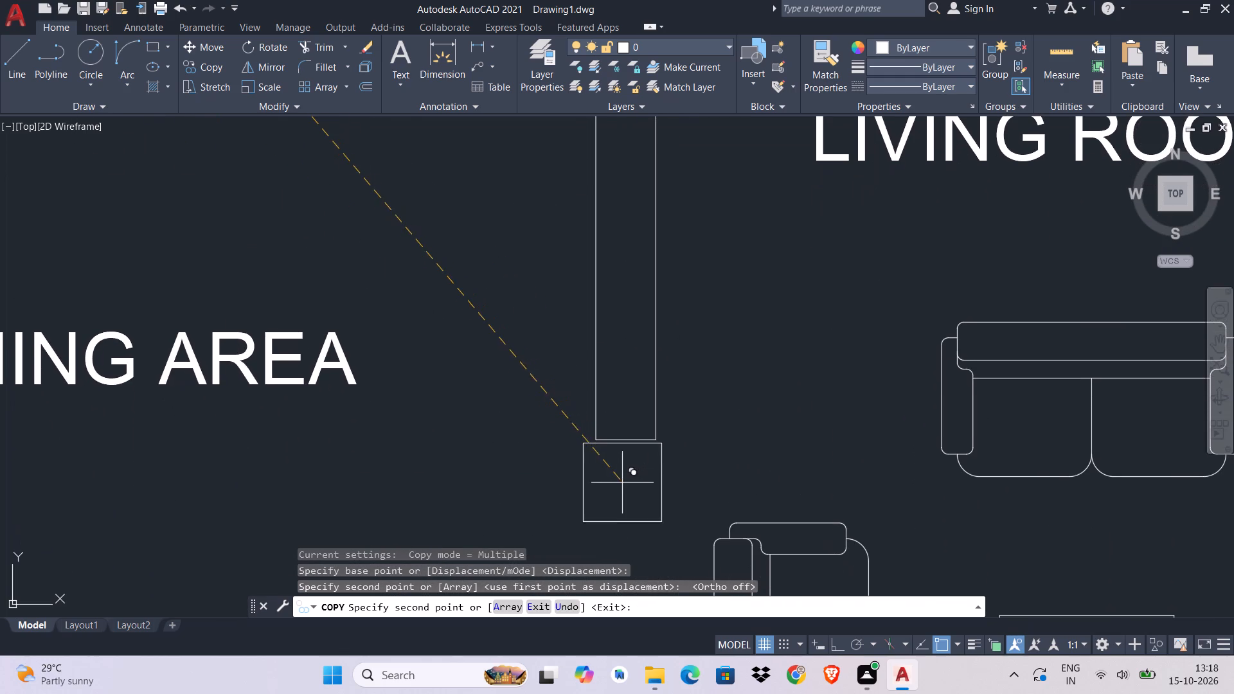
pyautogui.click(628, 479)
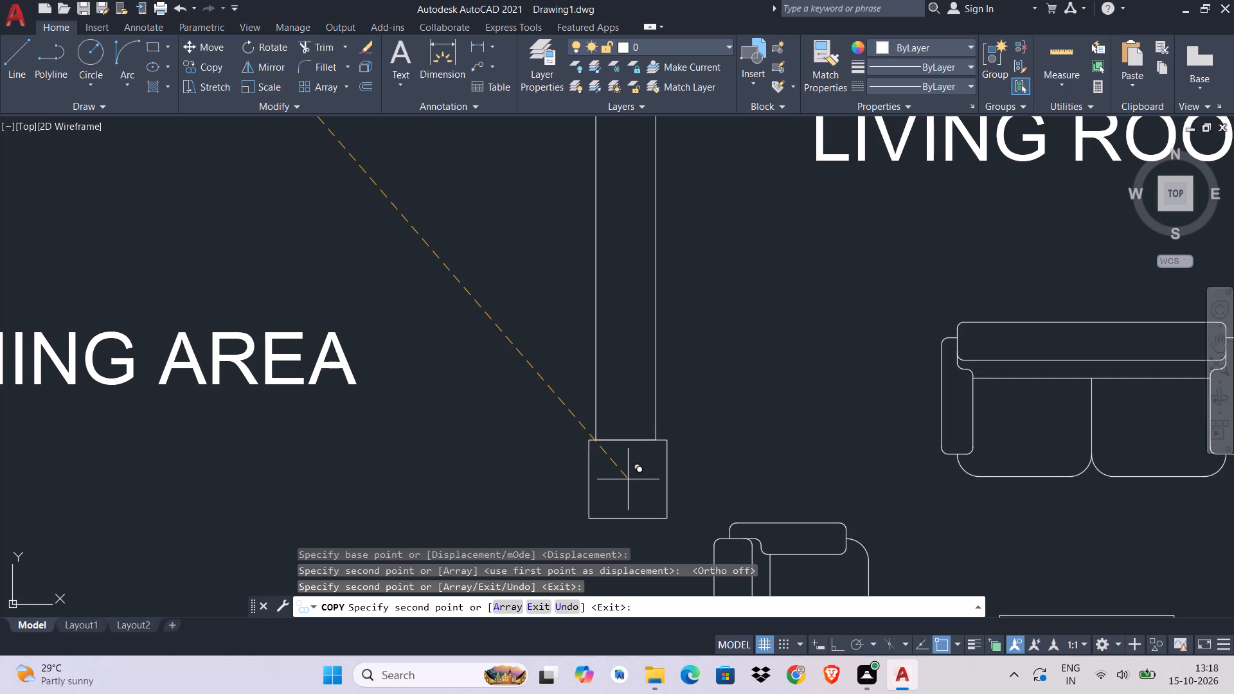
# Place another column copy at the free east end of the wall between the kitchen and the dining area.
pyautogui.scroll(-3, 690, 449)
pyautogui.moveTo(738, 445); pyautogui.dragTo(700, 425, button='middle')
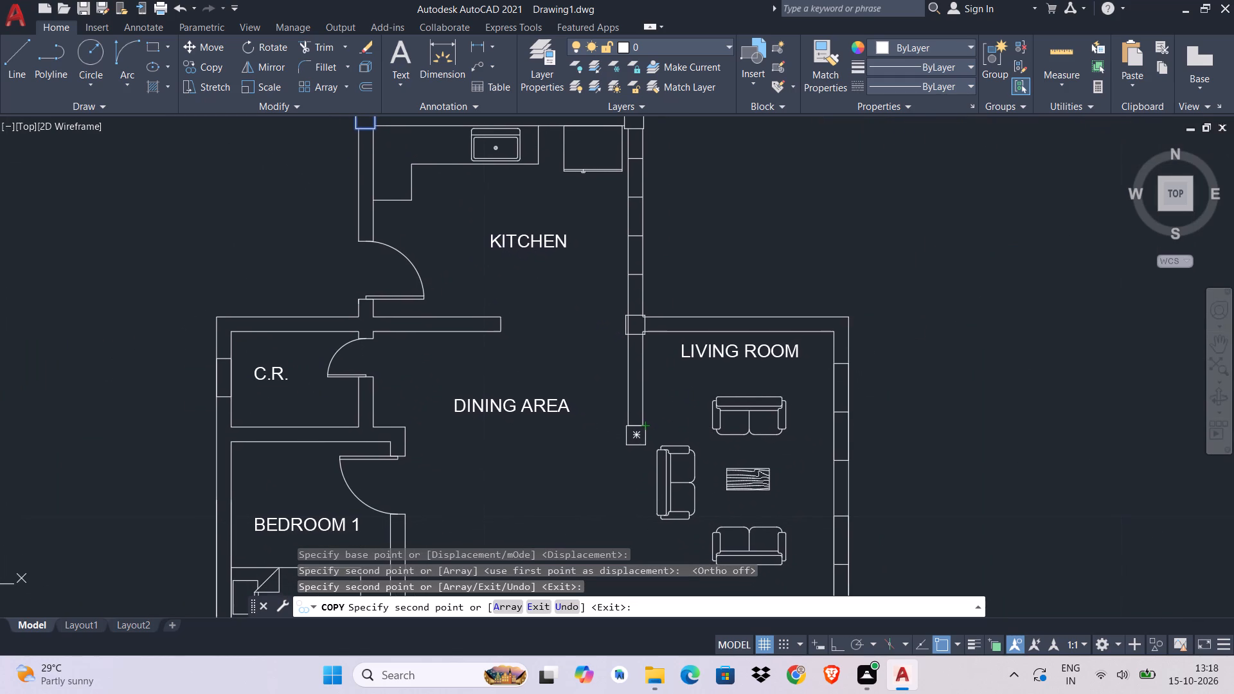
pyautogui.moveTo(713, 366); pyautogui.dragTo(780, 311, button='middle')
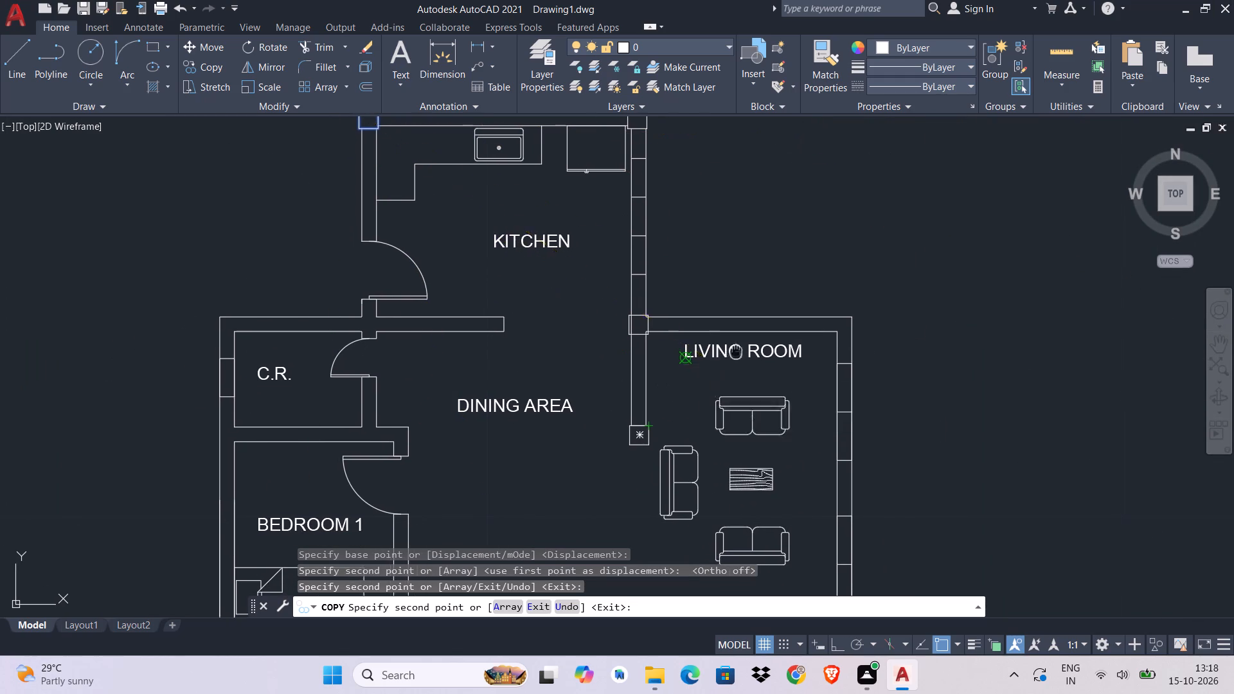
pyautogui.moveTo(780, 311); pyautogui.dragTo(781, 190, button='middle')
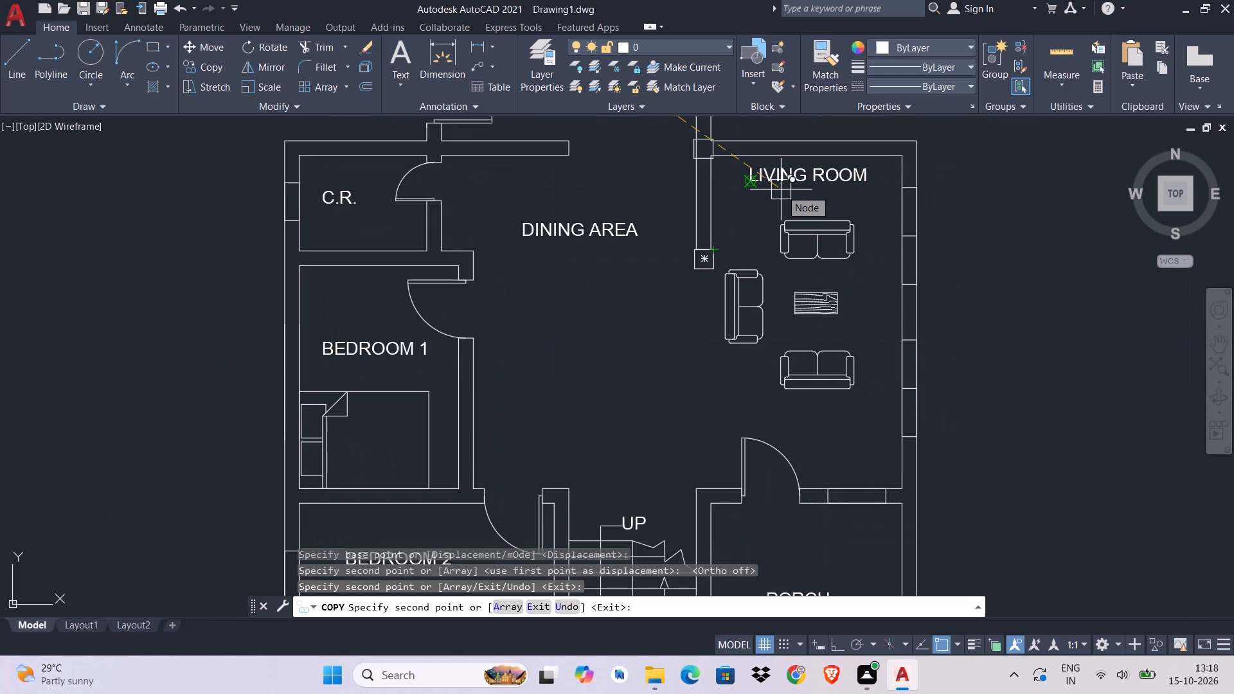
pyautogui.scroll(1, 565, 135)
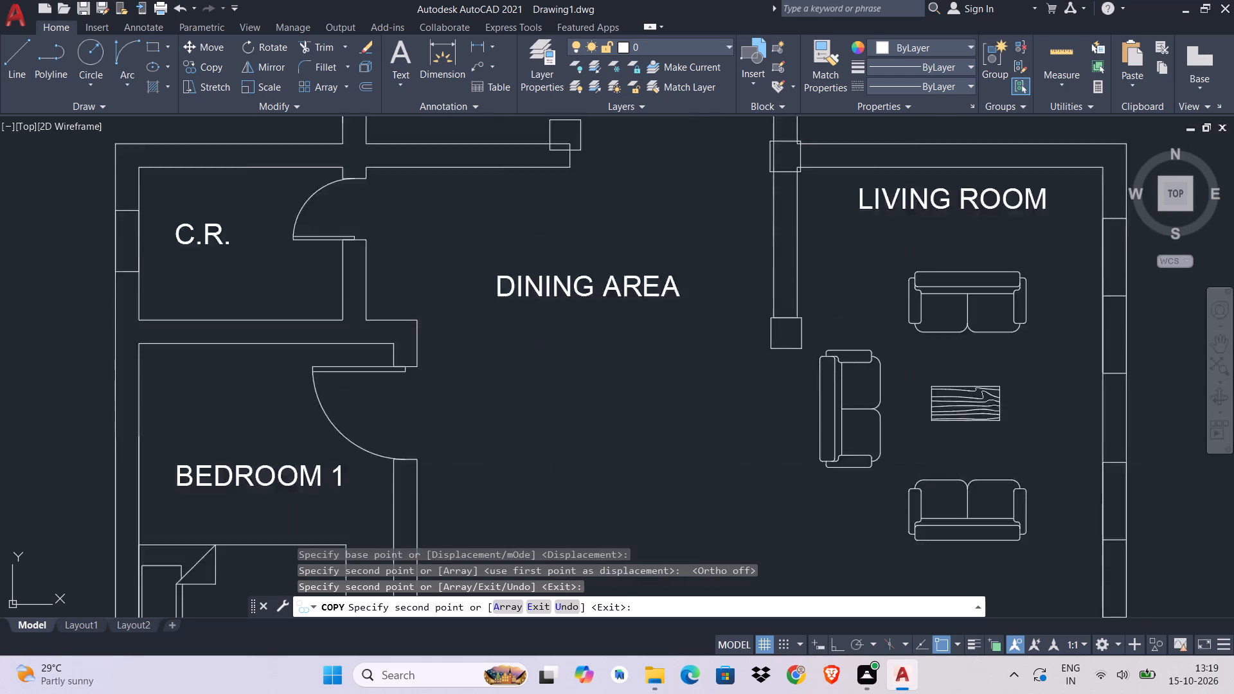
pyautogui.scroll(2, 565, 135)
pyautogui.click(614, 188)
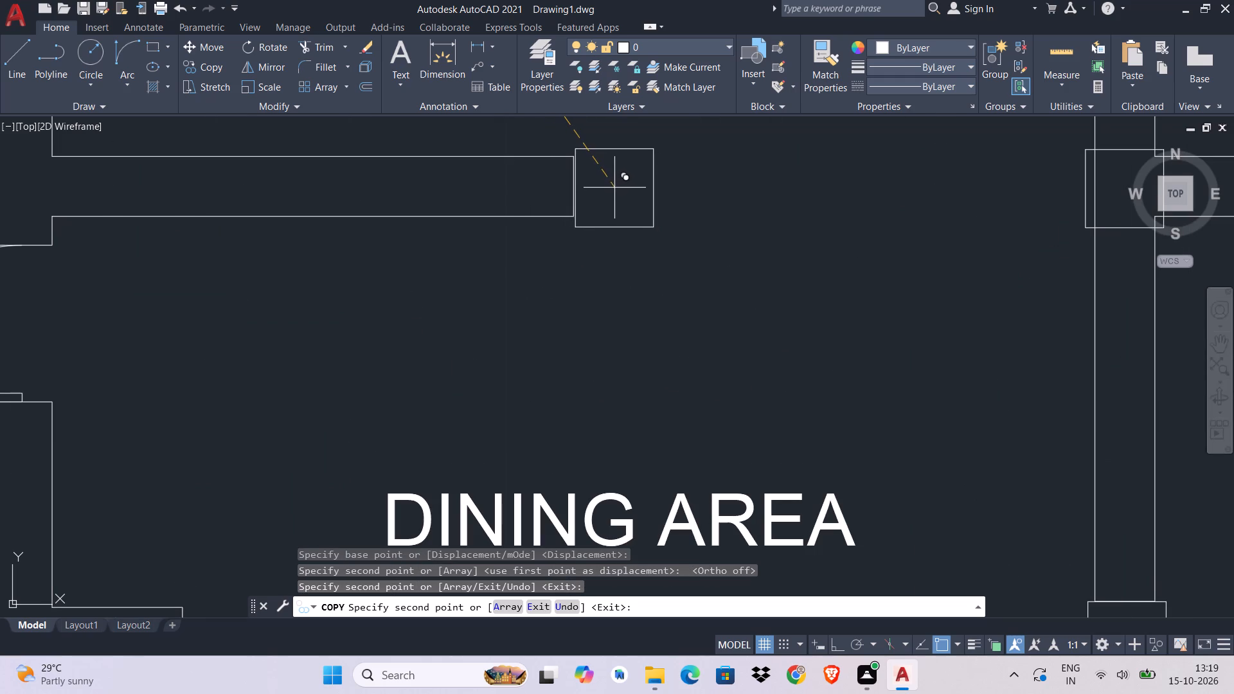
pyautogui.press('Escape')
# Move that column square west so the midpoint of its west side meets the midpoint of the wall's end.
pyautogui.scroll(3, 590, 213)
pyautogui.moveTo(590, 213); pyautogui.dragTo(581, 227)
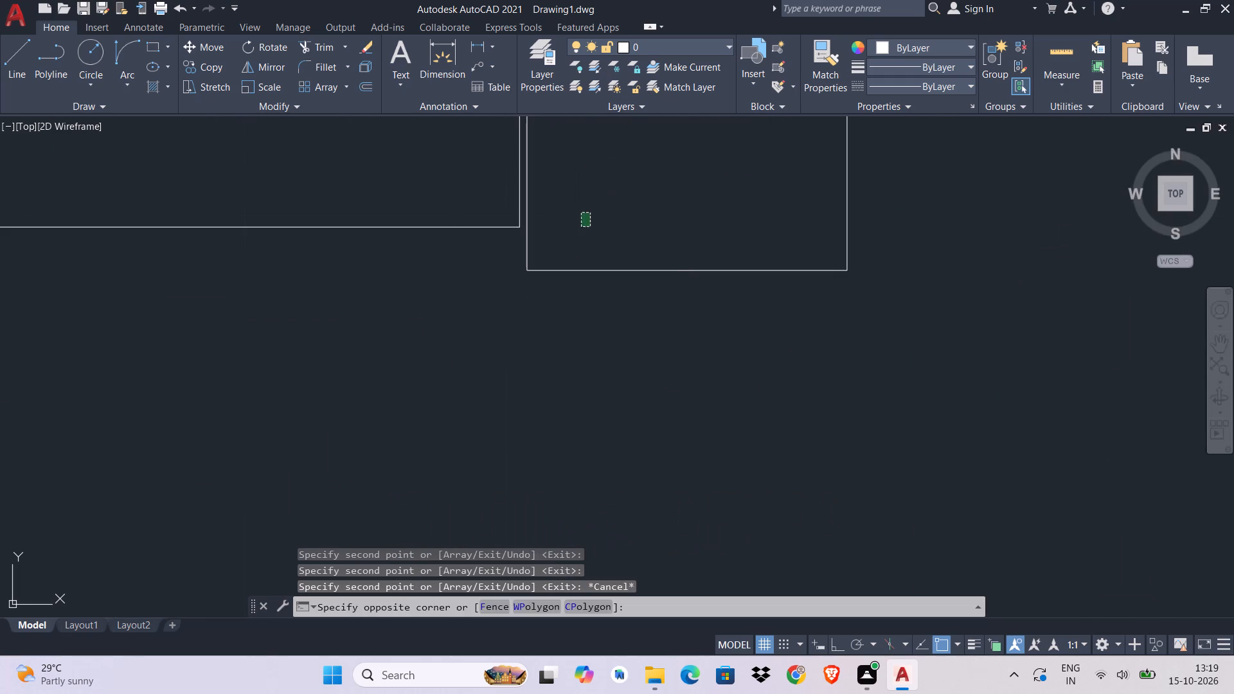
pyautogui.click(515, 330)
pyautogui.press('Escape')
pyautogui.click(565, 254)
pyautogui.click(519, 324)
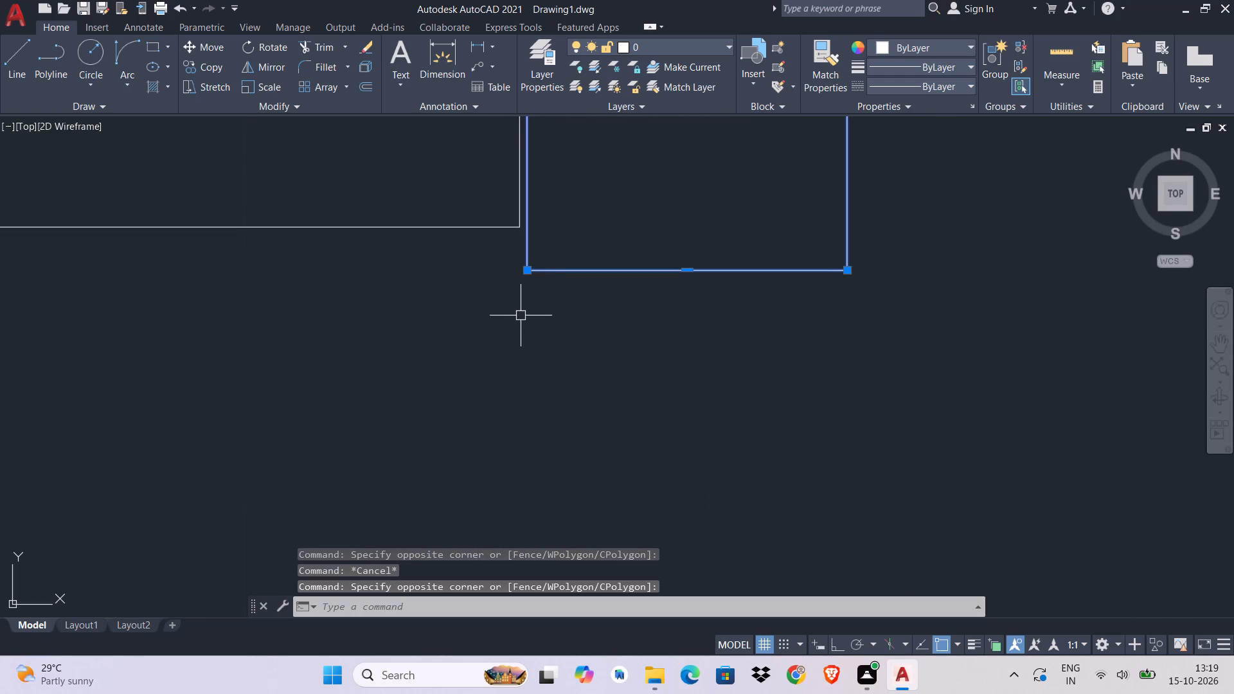
pyautogui.press('m')
pyautogui.press('space')
pyautogui.moveTo(544, 199); pyautogui.dragTo(565, 374, button='middle')
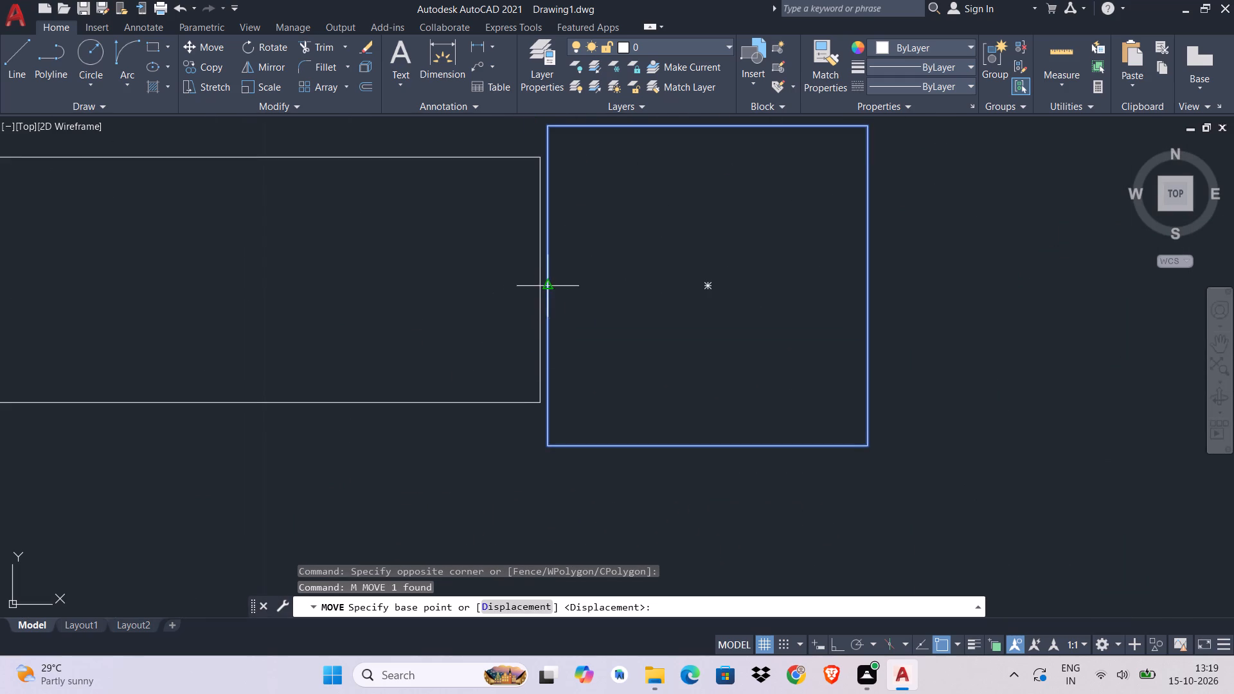
pyautogui.click(546, 283)
pyautogui.click(540, 283)
pyautogui.scroll(-1, 629, 387)
pyautogui.scroll(1, 629, 387)
pyautogui.scroll(-4, 629, 387)
pyautogui.moveTo(638, 382); pyautogui.dragTo(665, 299, button='middle')
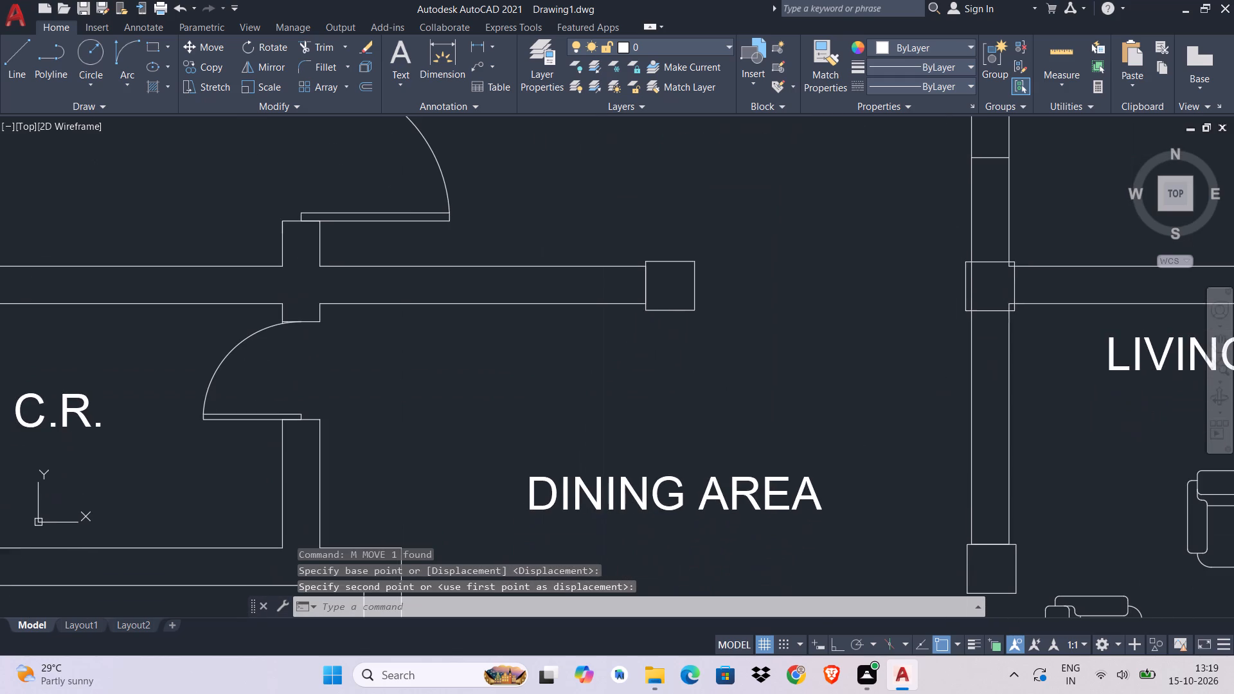
pyautogui.moveTo(665, 299); pyautogui.dragTo(663, 299, button='middle')
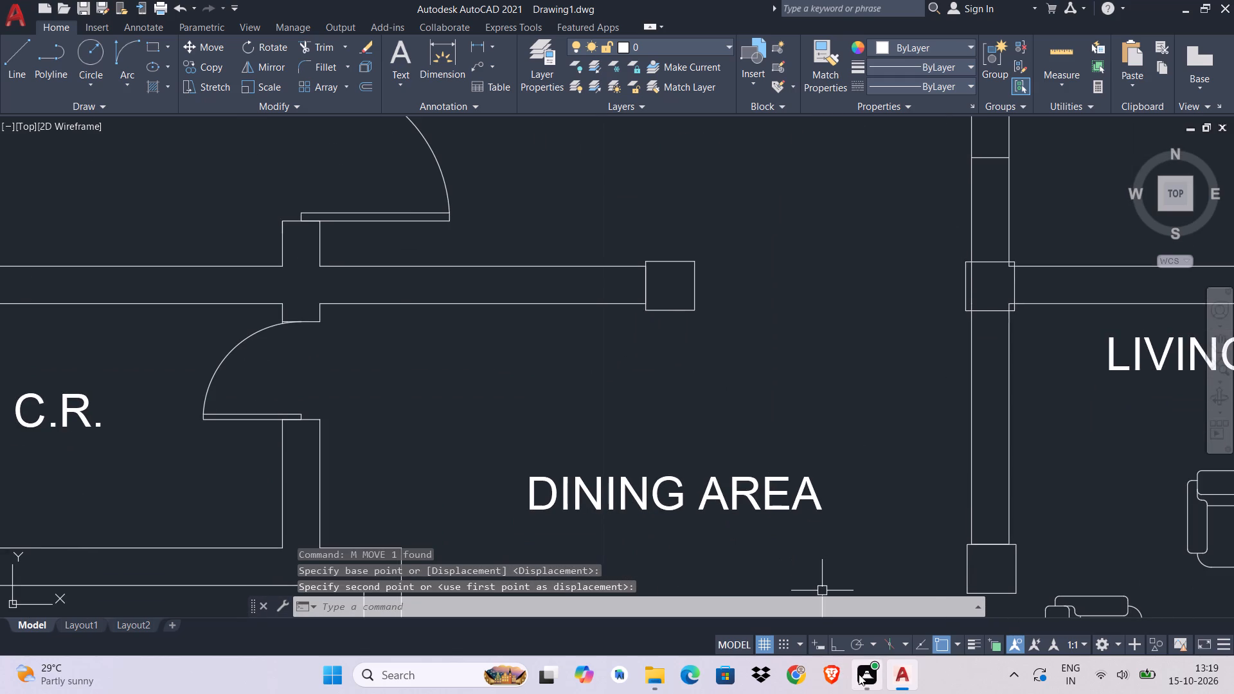
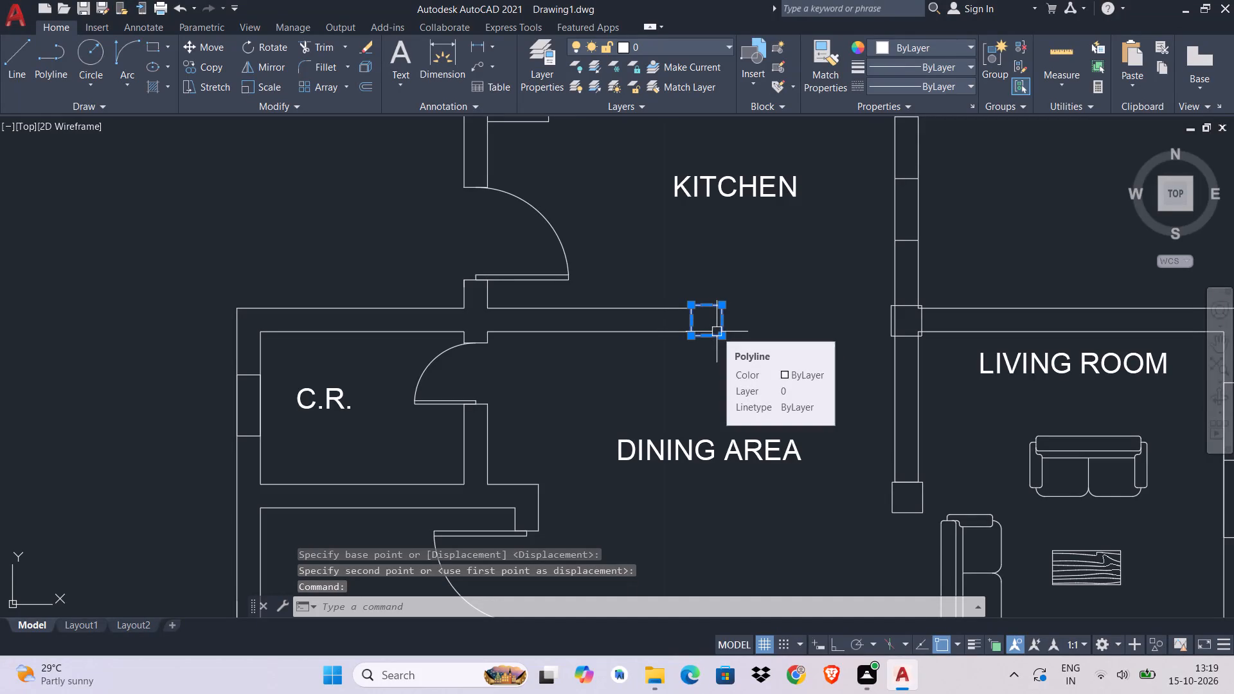
# Copy the column square at the kitchen–dining wall's free end from its center to the northwest corner of the C.R.
pyautogui.press('c')
pyautogui.write('O')
pyautogui.press('space')
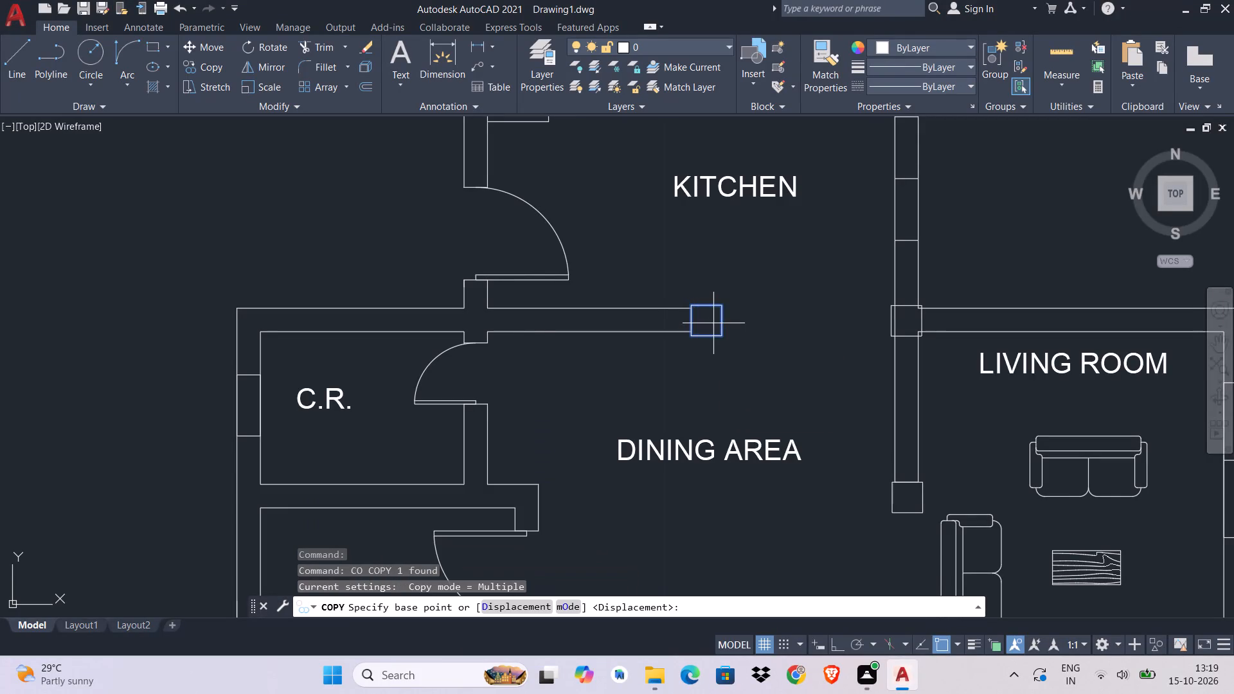
pyautogui.click(710, 320)
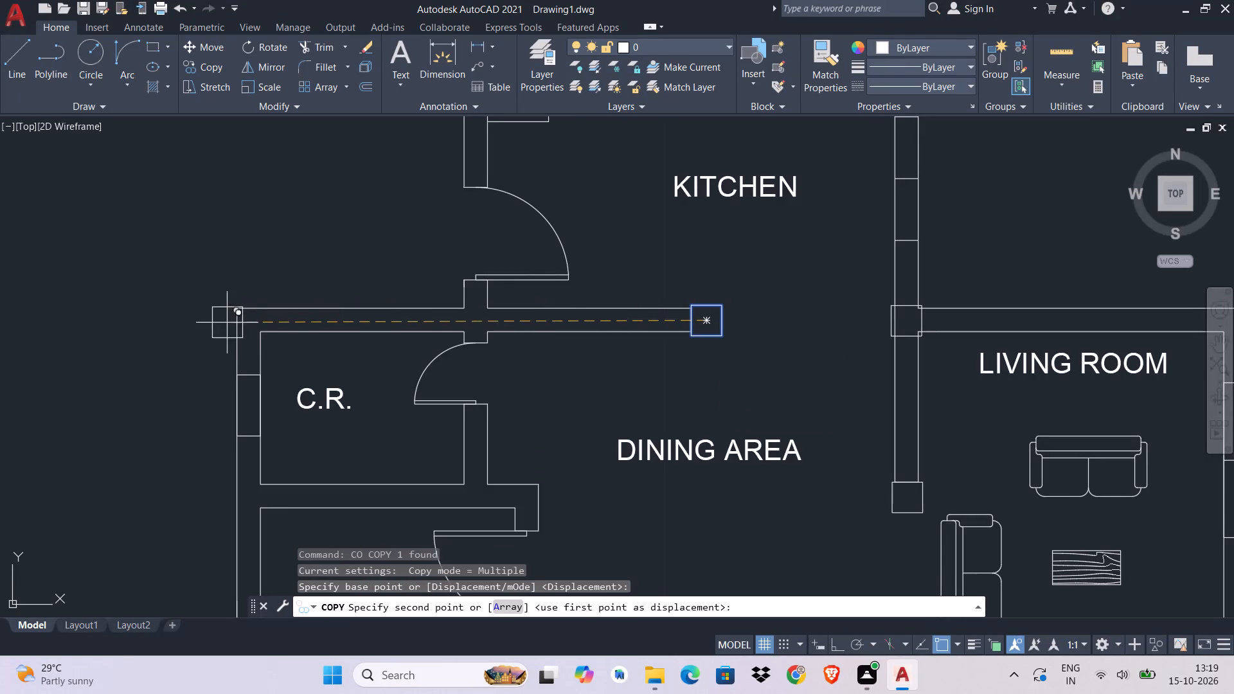
pyautogui.moveTo(242, 321); pyautogui.dragTo(532, 316, button='middle')
pyautogui.scroll(1, 532, 316)
pyautogui.scroll(-1, 532, 316)
pyautogui.scroll(2, 532, 316)
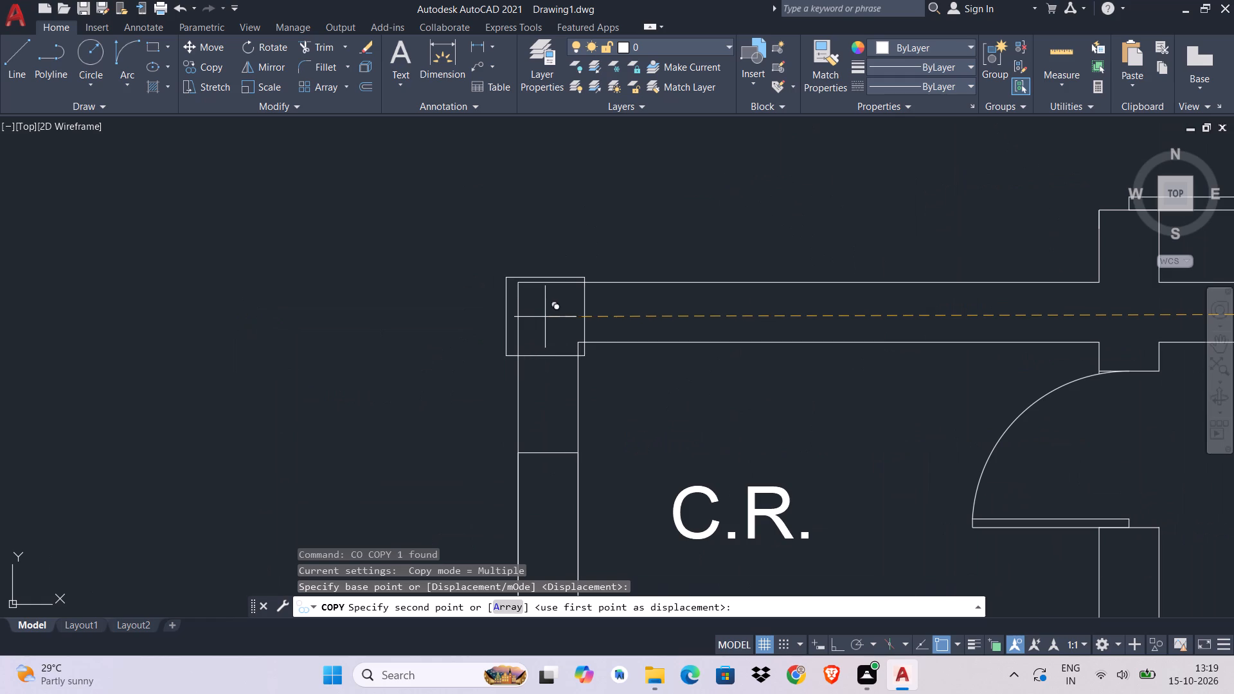
pyautogui.click(547, 315)
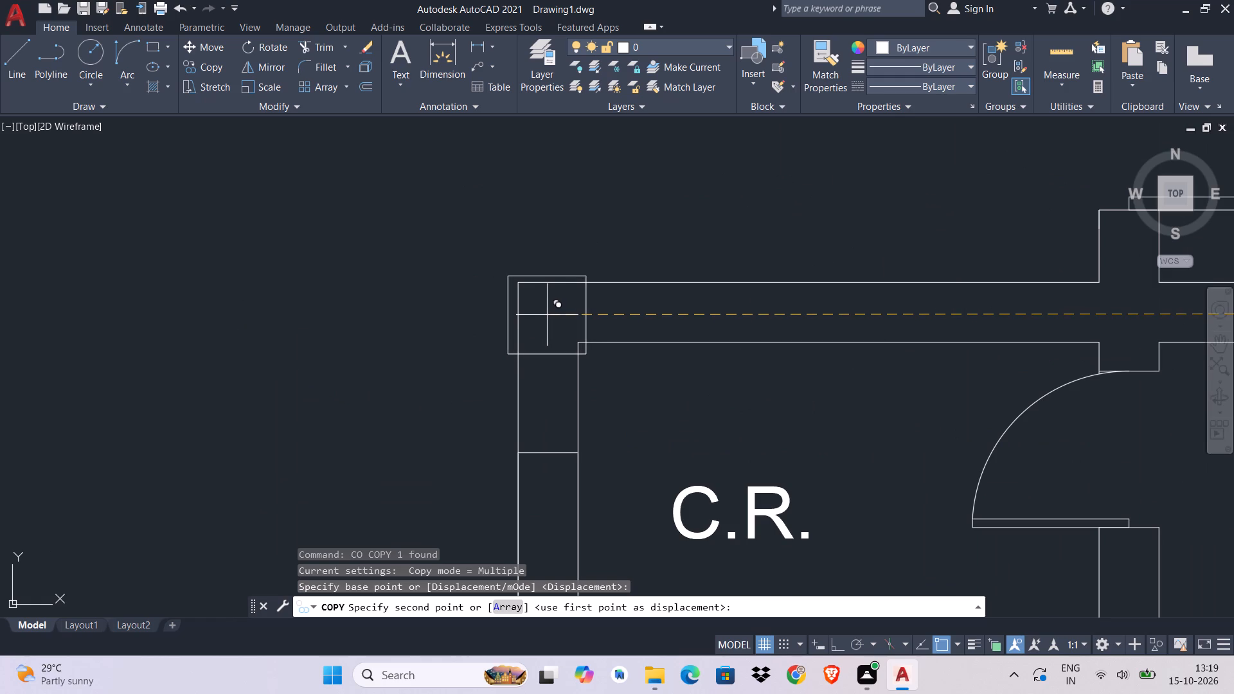
pyautogui.press('Escape')
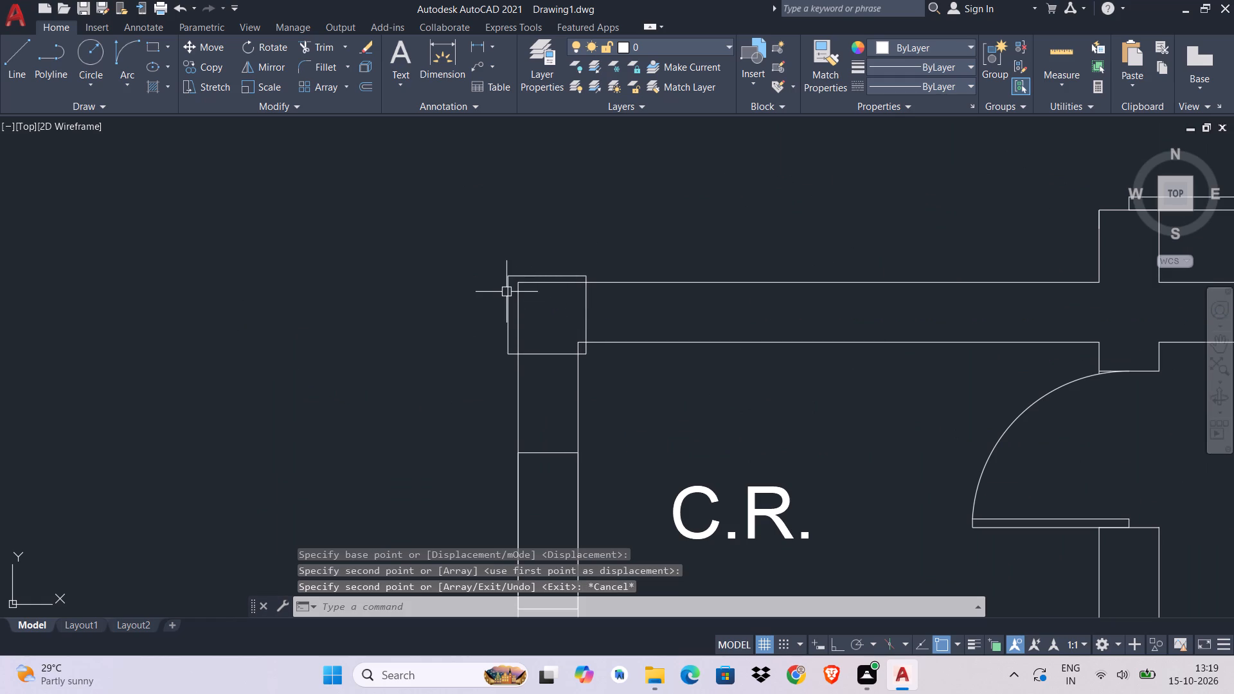
# Copy the C.R. corner column from its center to the west wall junction between the C.R. and Bedroom 1.
pyautogui.click(506, 292)
pyautogui.press('c')
pyautogui.press('o')
pyautogui.press('space')
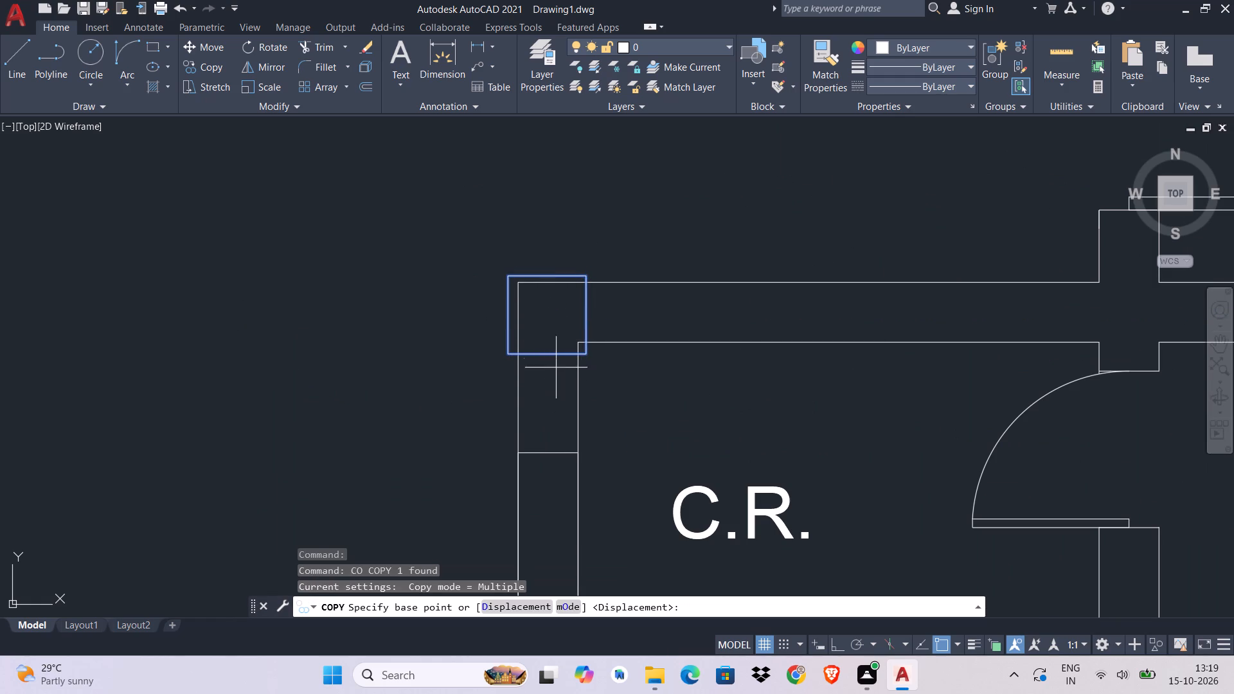
pyautogui.click(550, 316)
pyautogui.scroll(-2, 550, 317)
pyautogui.scroll(1, 550, 317)
pyautogui.scroll(-1, 550, 317)
pyautogui.moveTo(550, 317); pyautogui.dragTo(551, 253, button='middle')
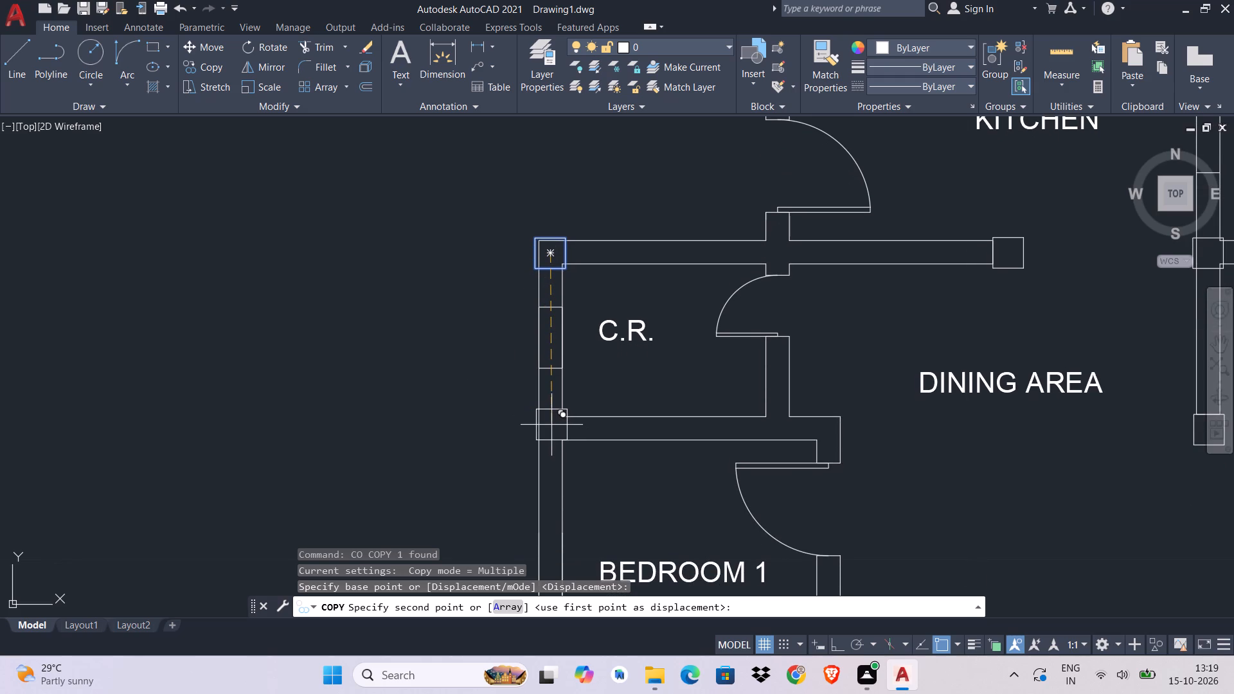
pyautogui.click(551, 425)
# Place another column copy at the west wall junction between Bedroom 1 and Bedroom 2.
pyautogui.moveTo(749, 476); pyautogui.dragTo(730, 217, button='middle')
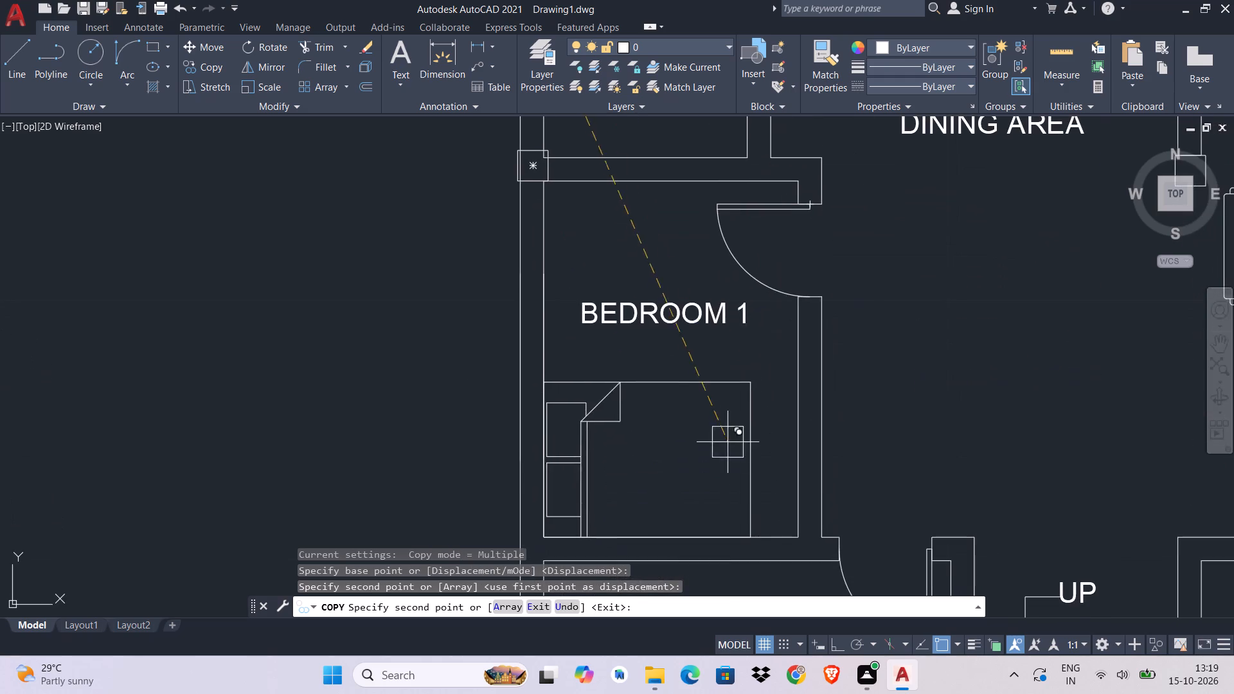
pyautogui.moveTo(728, 454); pyautogui.dragTo(722, 358, button='middle')
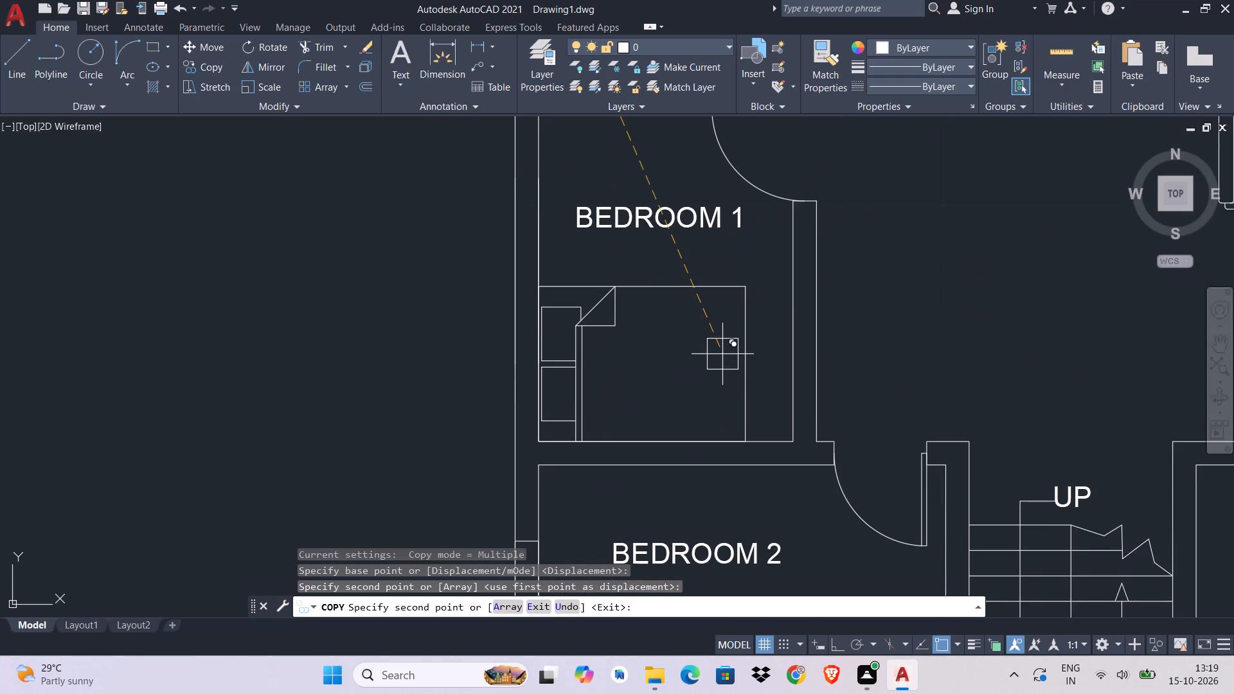
pyautogui.scroll(3, 514, 475)
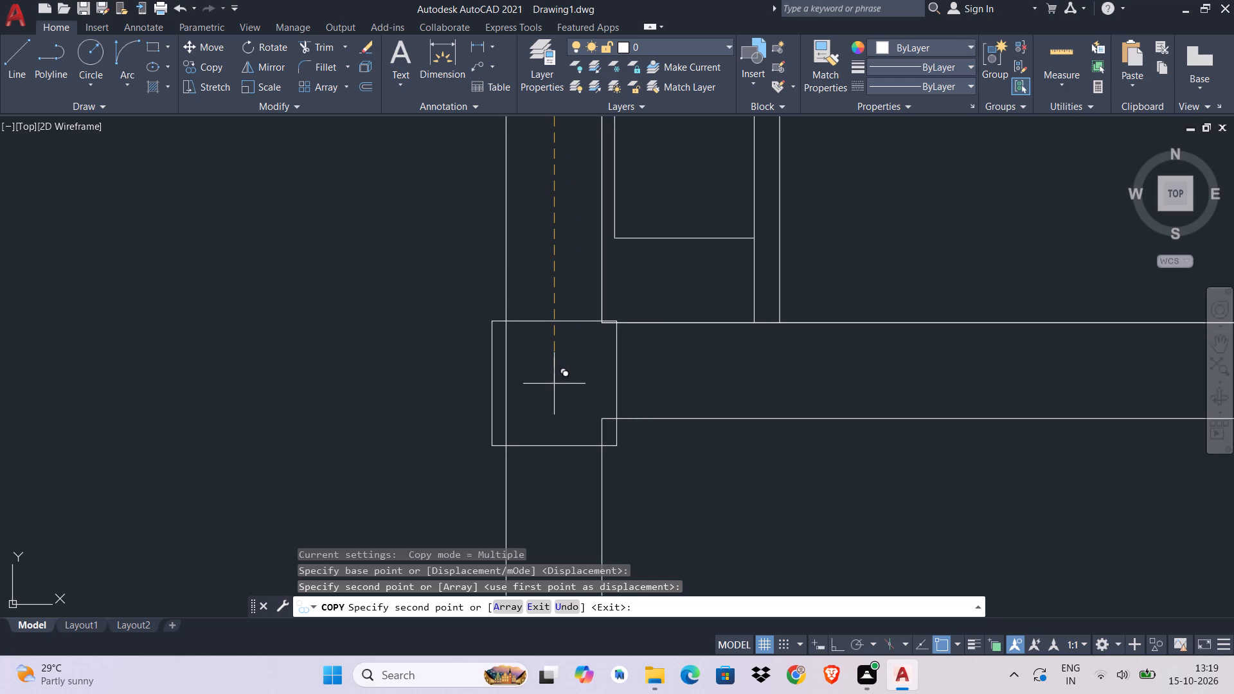
pyautogui.click(555, 384)
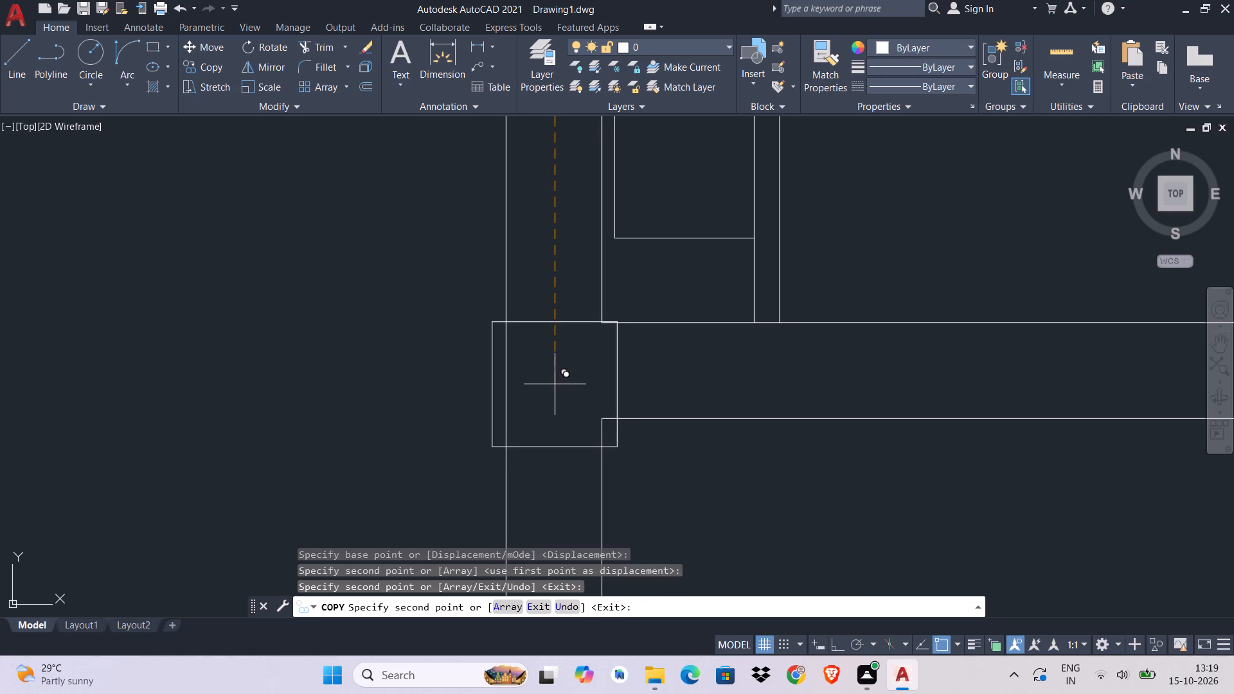
# Place another column copy at the southwest outer corner of Bedroom 2.
pyautogui.moveTo(659, 474); pyautogui.dragTo(648, 335, button='middle')
pyautogui.scroll(-6, 646, 323)
pyautogui.moveTo(650, 365); pyautogui.dragTo(618, 165, button='middle')
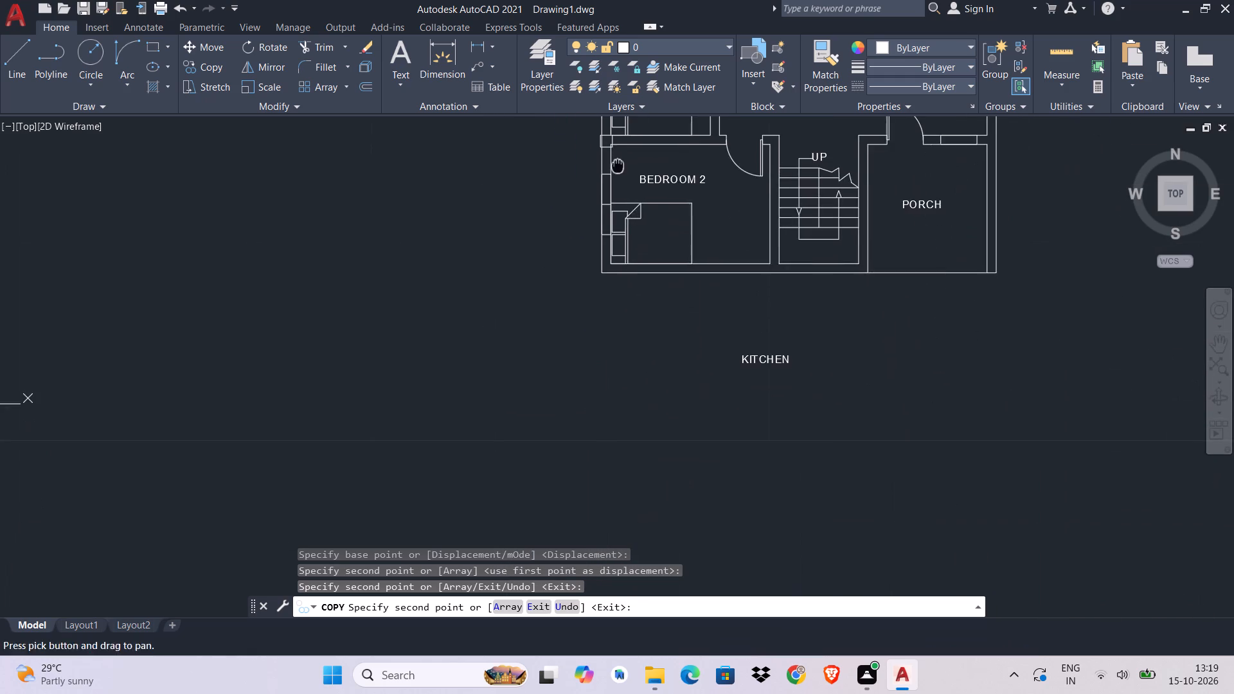
pyautogui.scroll(3, 579, 284)
pyautogui.scroll(3, 684, 220)
pyautogui.moveTo(684, 218); pyautogui.dragTo(639, 355, button='middle')
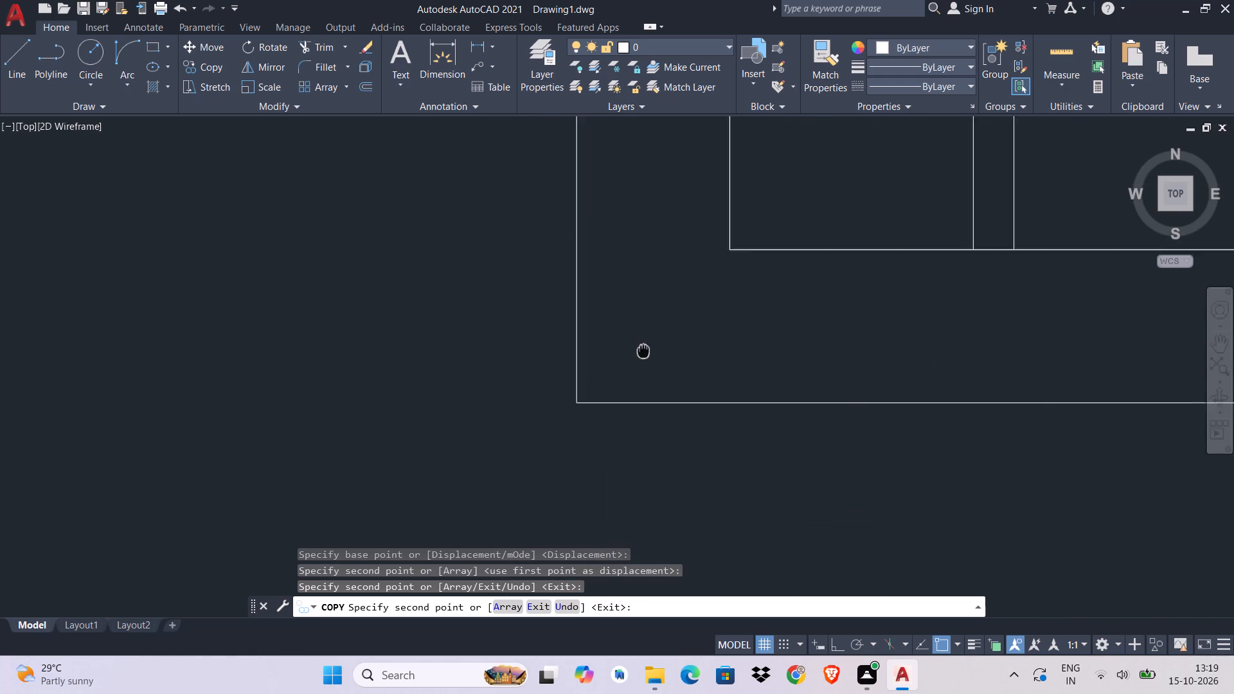
pyautogui.moveTo(639, 355); pyautogui.dragTo(638, 362, button='middle')
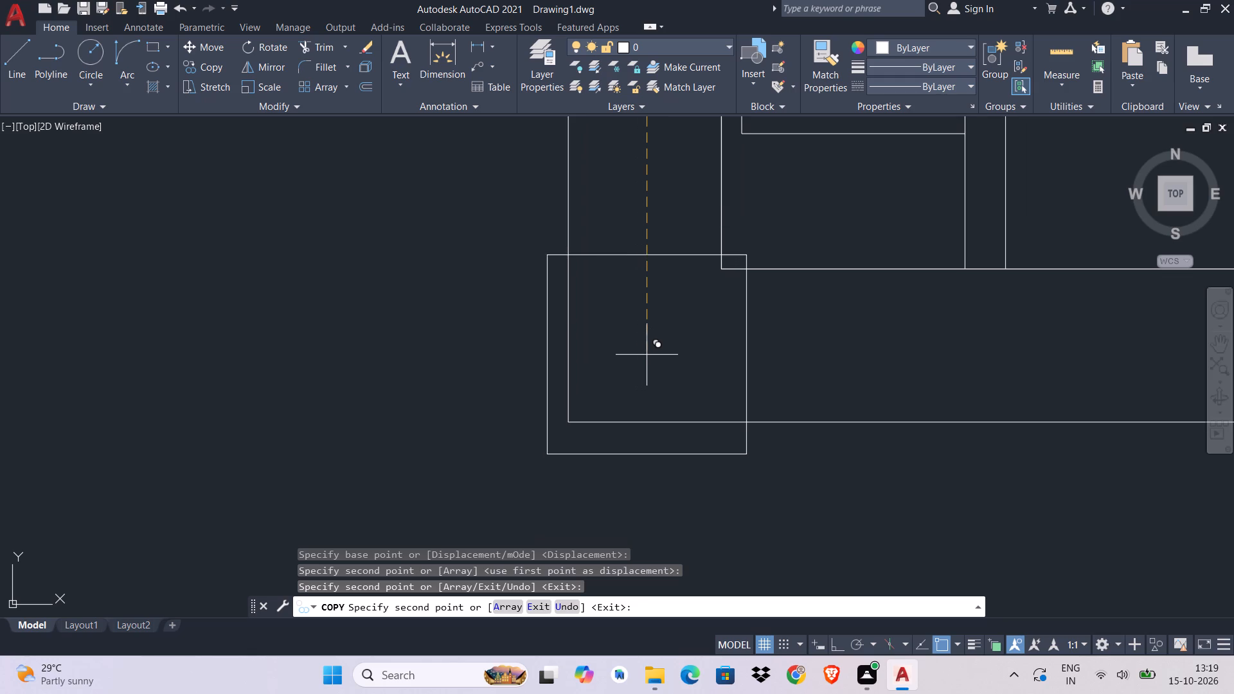
pyautogui.click(646, 350)
# Place another column copy at the south wall junction between Bedroom 2 and the stairs.
pyautogui.scroll(-1, 729, 375)
pyautogui.moveTo(729, 375); pyautogui.dragTo(522, 403, button='middle')
pyautogui.scroll(-2, 514, 398)
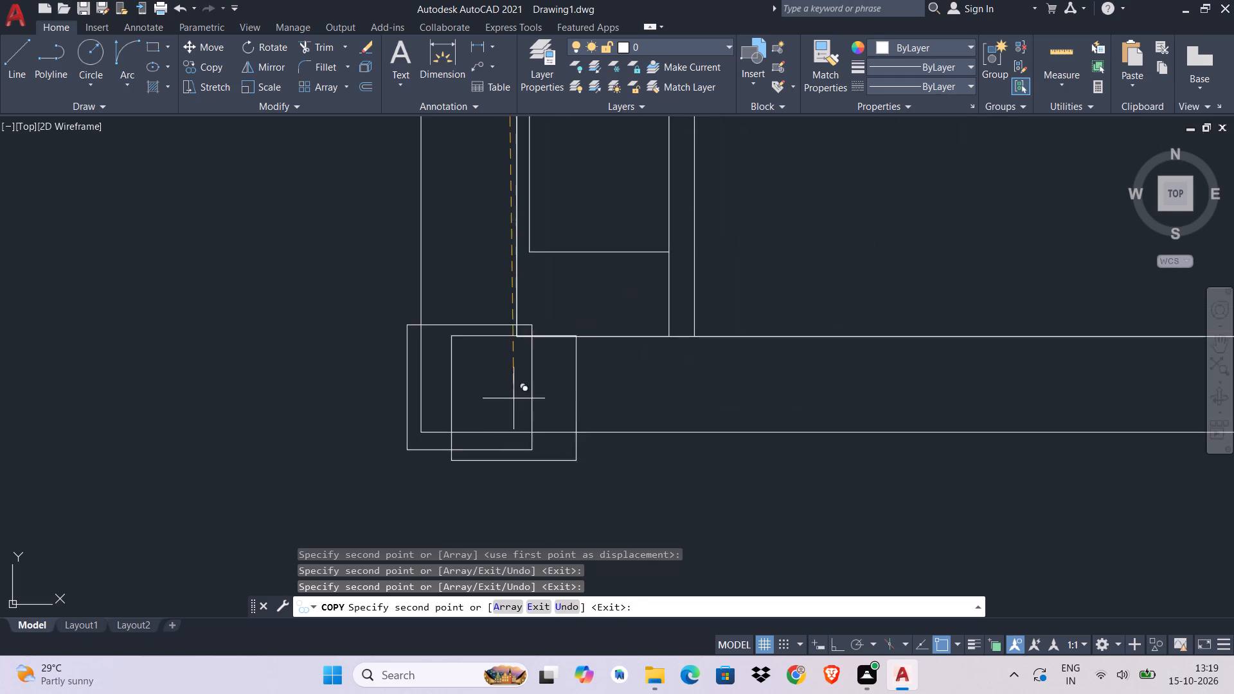
pyautogui.scroll(-3, 514, 398)
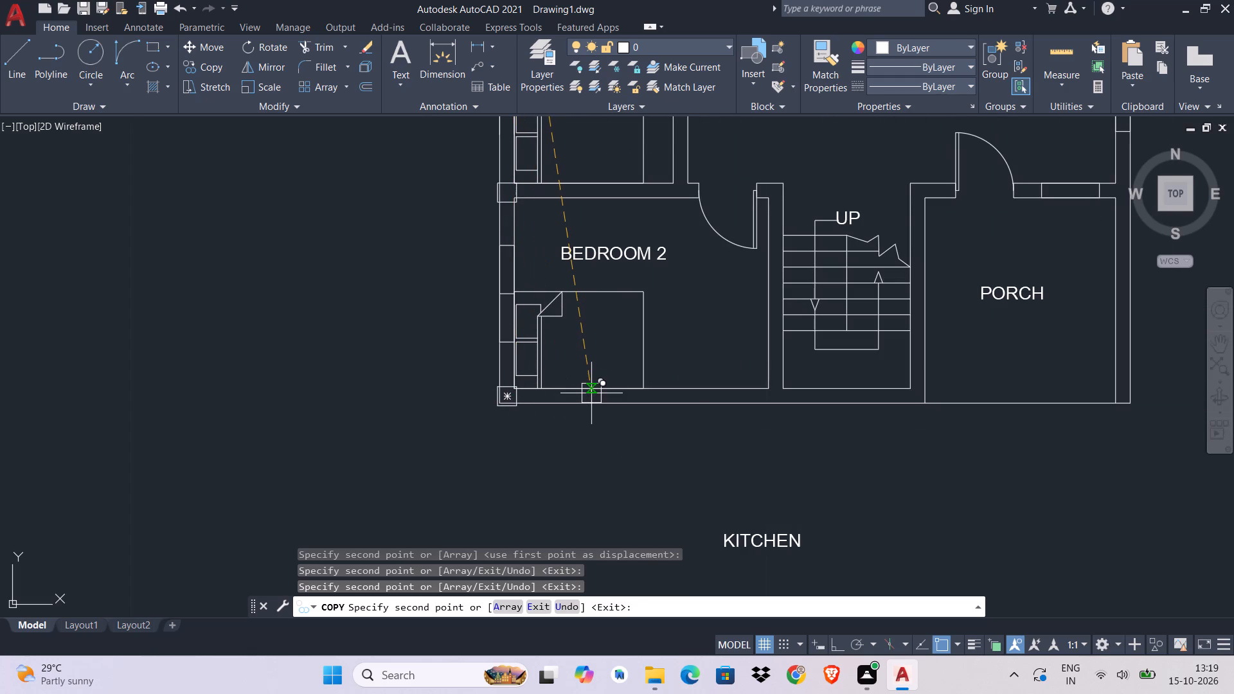
pyautogui.scroll(2, 778, 408)
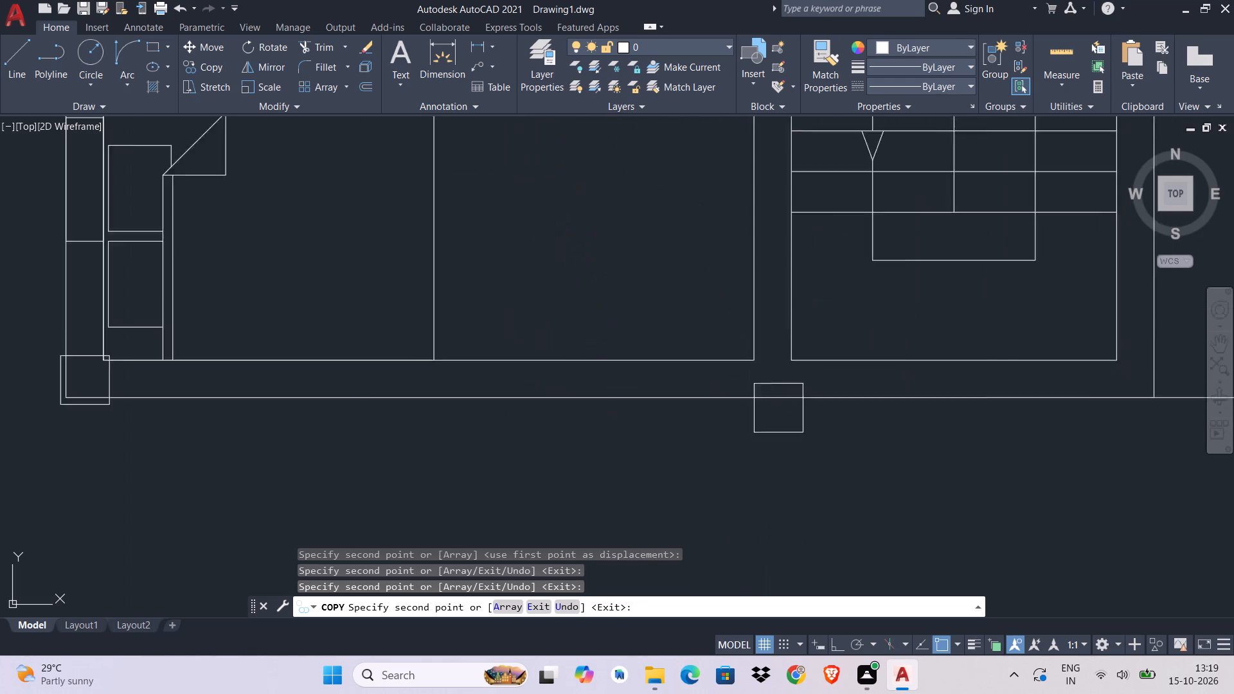
pyautogui.scroll(1, 778, 408)
pyautogui.click(767, 360)
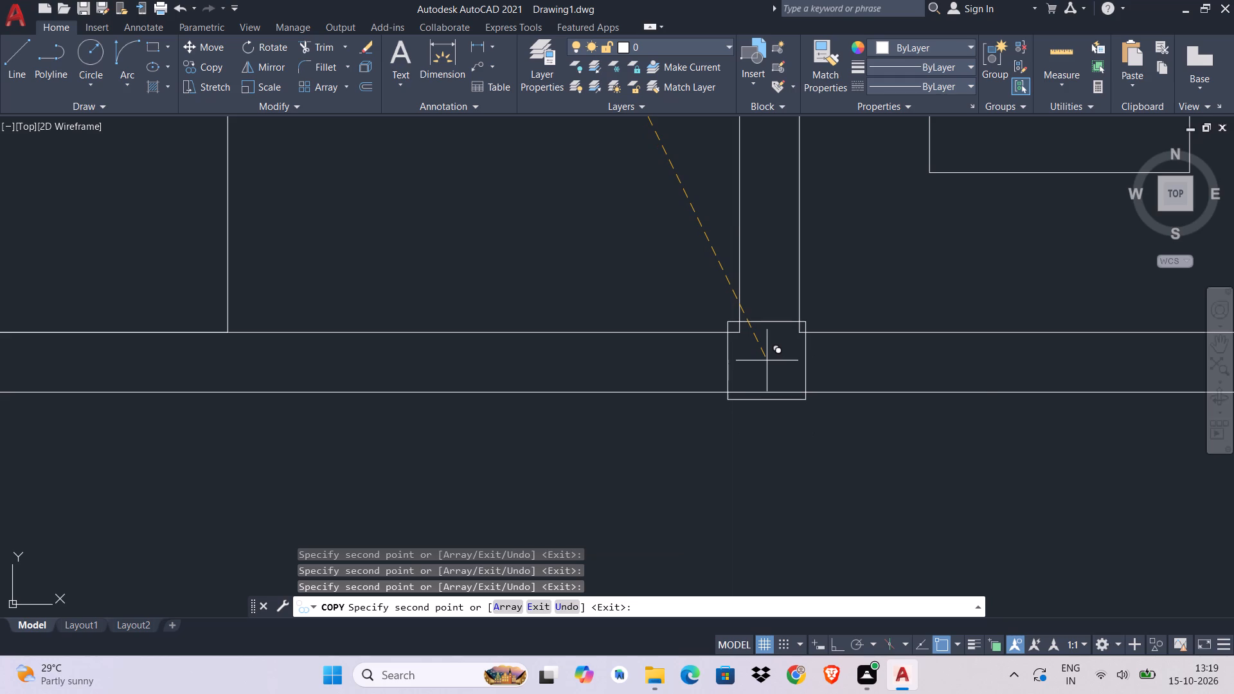
# Place column copies at the south wall junction between the stairs and porch and at the porch's southeast corner.
pyautogui.moveTo(986, 374); pyautogui.dragTo(343, 360, button='middle')
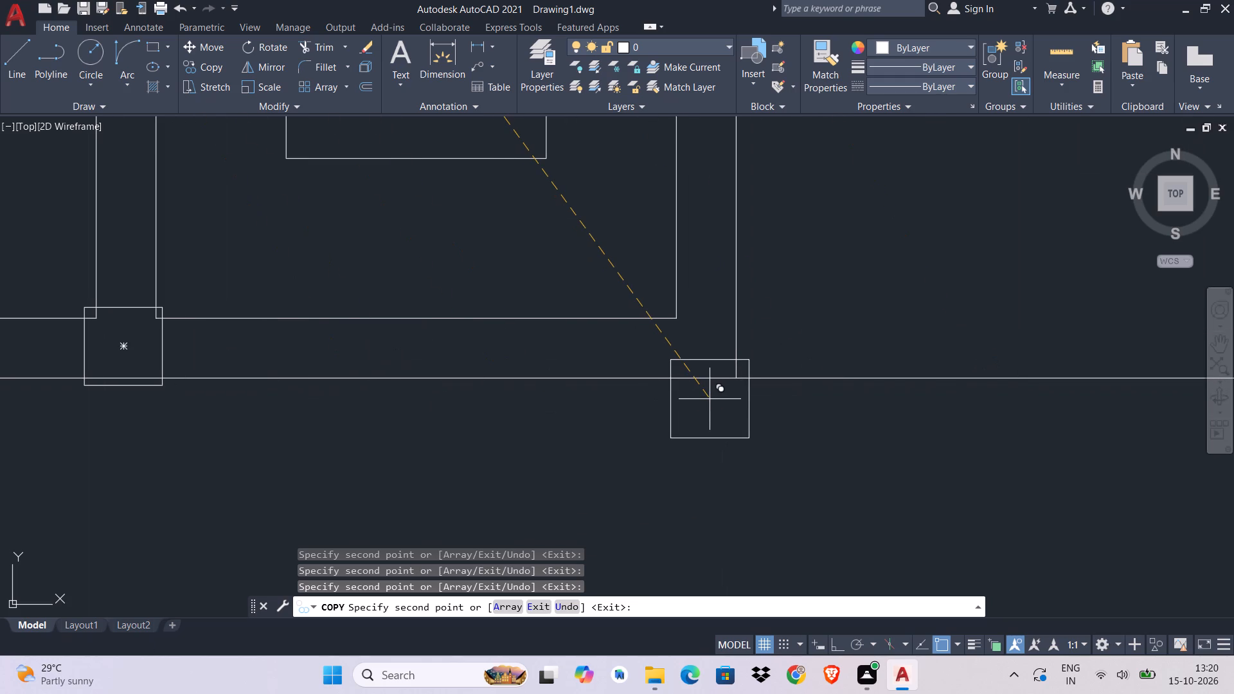
pyautogui.click(705, 350)
pyautogui.moveTo(864, 359); pyautogui.dragTo(837, 359, button='middle')
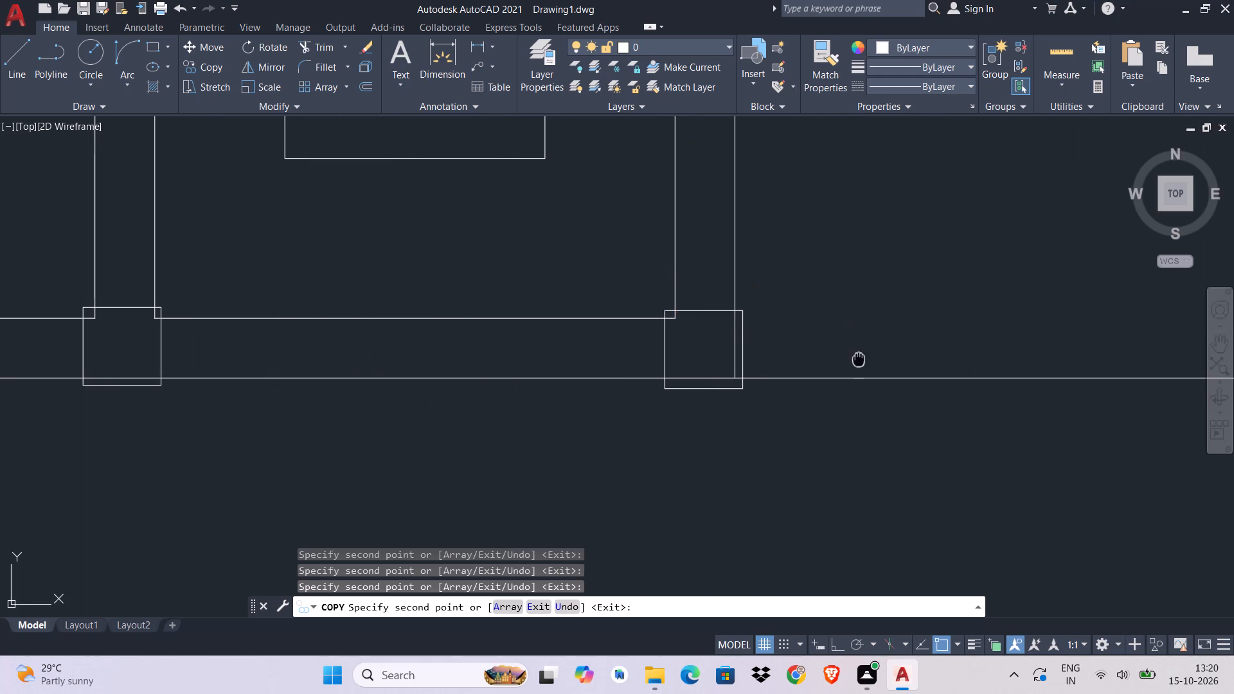
pyautogui.moveTo(837, 359); pyautogui.dragTo(121, 379, button='middle')
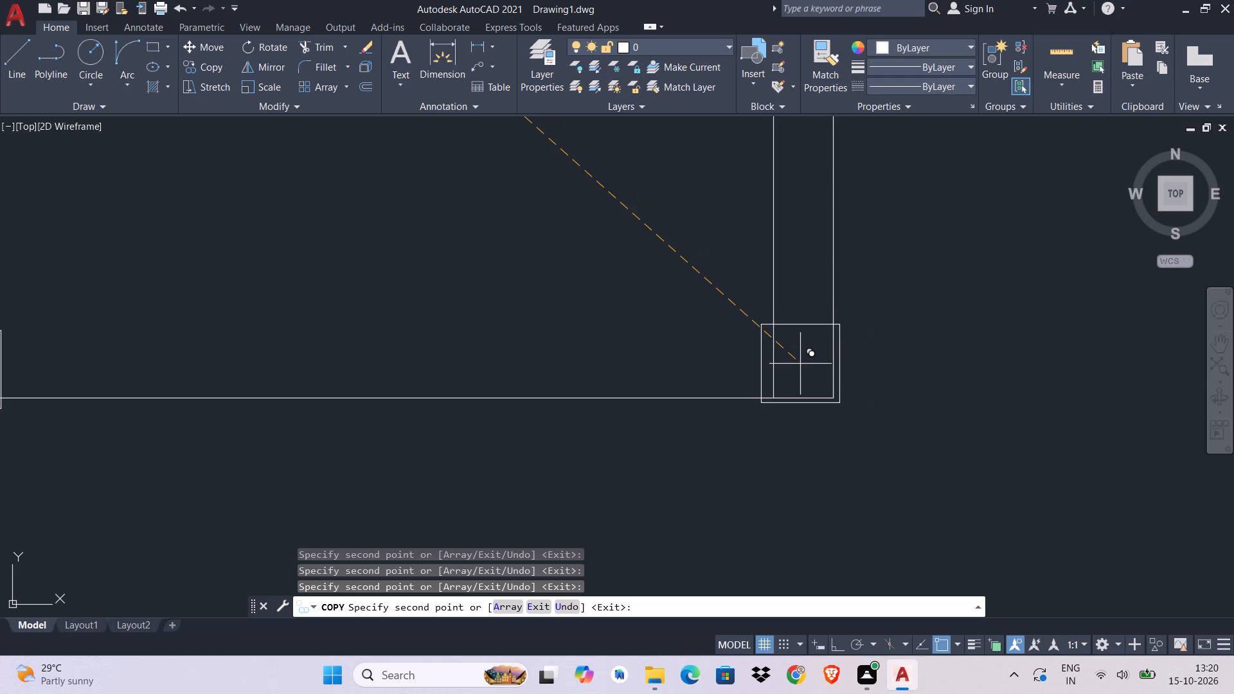
pyautogui.click(800, 365)
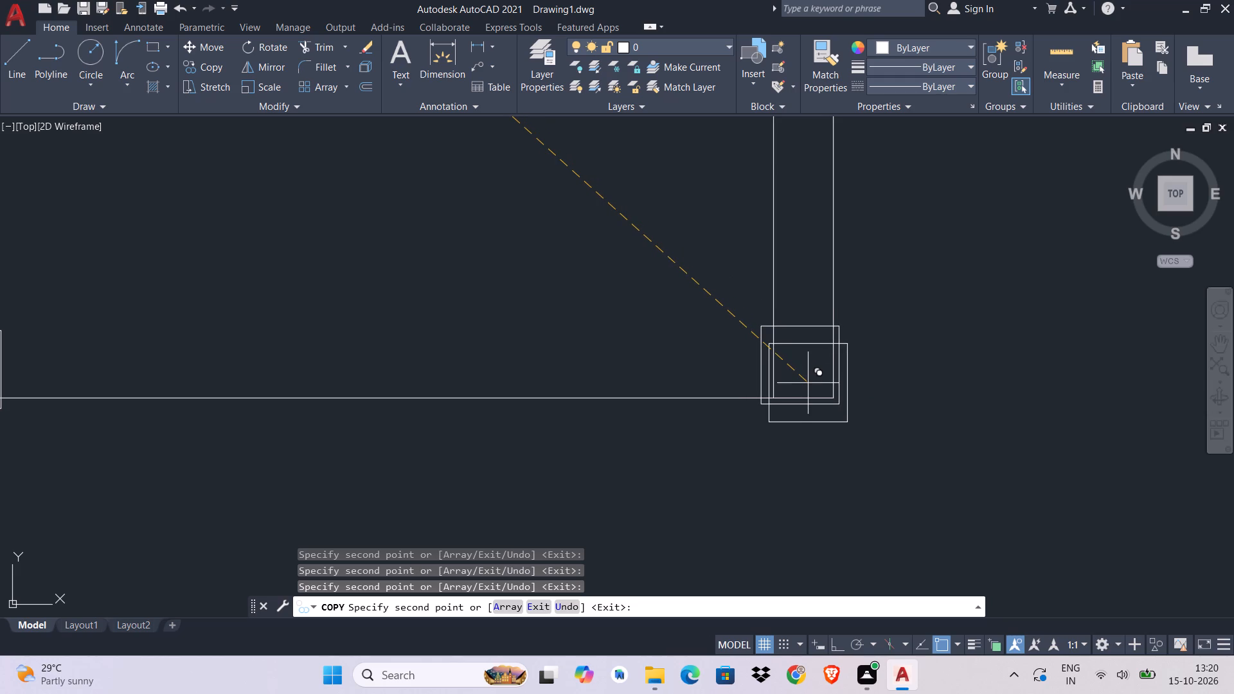
# Place another column copy at the east wall junction between the porch and the living room.
pyautogui.moveTo(755, 273); pyautogui.dragTo(756, 551, button='middle')
pyautogui.scroll(-1, 758, 555)
pyautogui.scroll(1, 758, 555)
pyautogui.scroll(-1, 760, 551)
pyautogui.moveTo(734, 334); pyautogui.dragTo(744, 659, button='middle')
pyautogui.scroll(3, 793, 399)
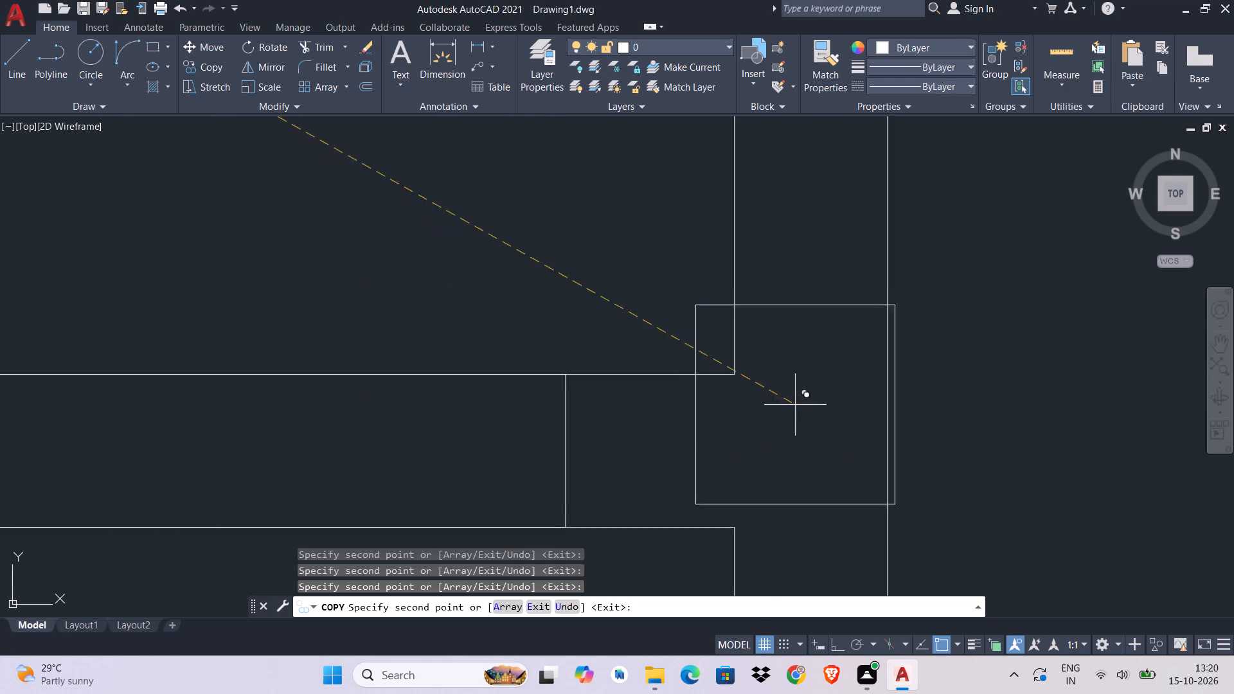
pyautogui.scroll(-1, 800, 423)
pyautogui.moveTo(800, 423); pyautogui.dragTo(744, 334, button='middle')
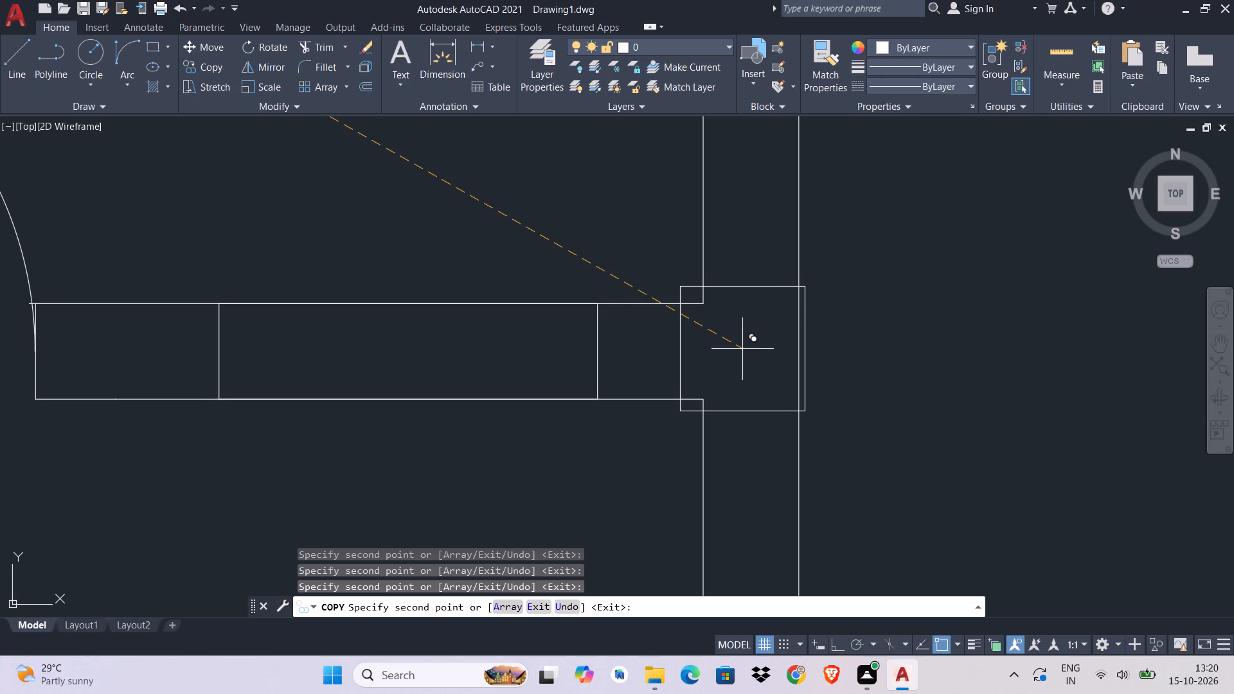
pyautogui.click(747, 349)
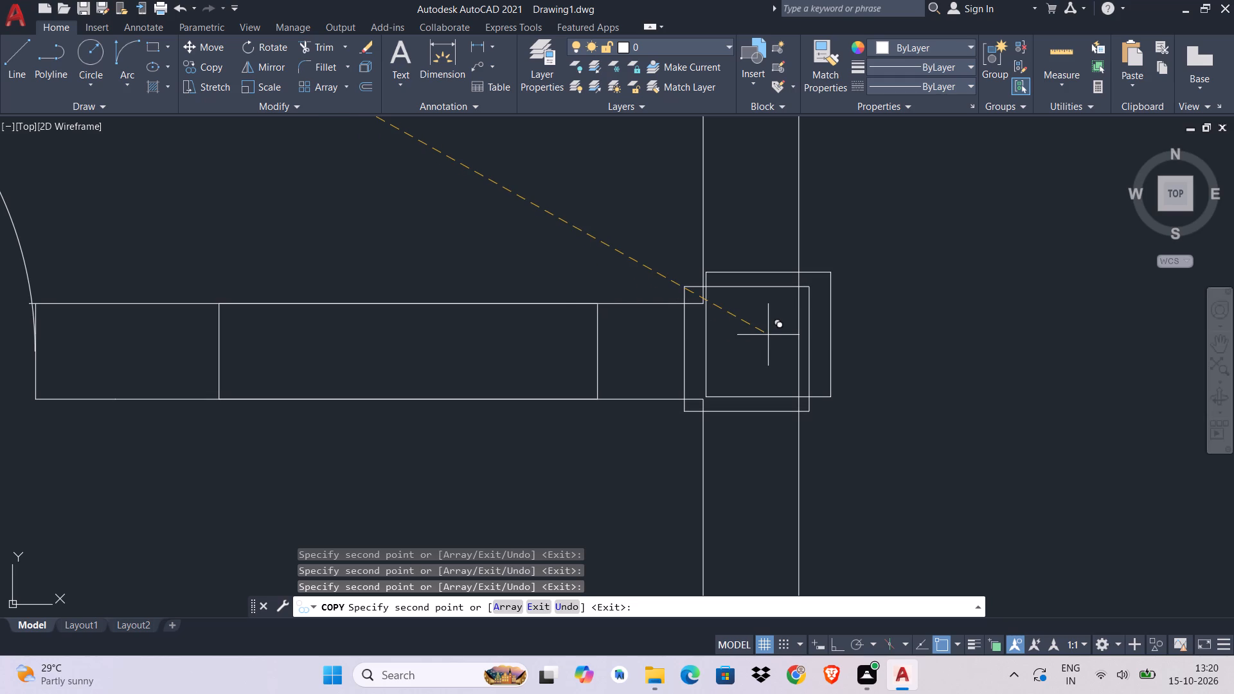
# Place another column copy at the wall corner northwest of the porch, beside the stairs.
pyautogui.moveTo(336, 335); pyautogui.dragTo(904, 360, button='middle')
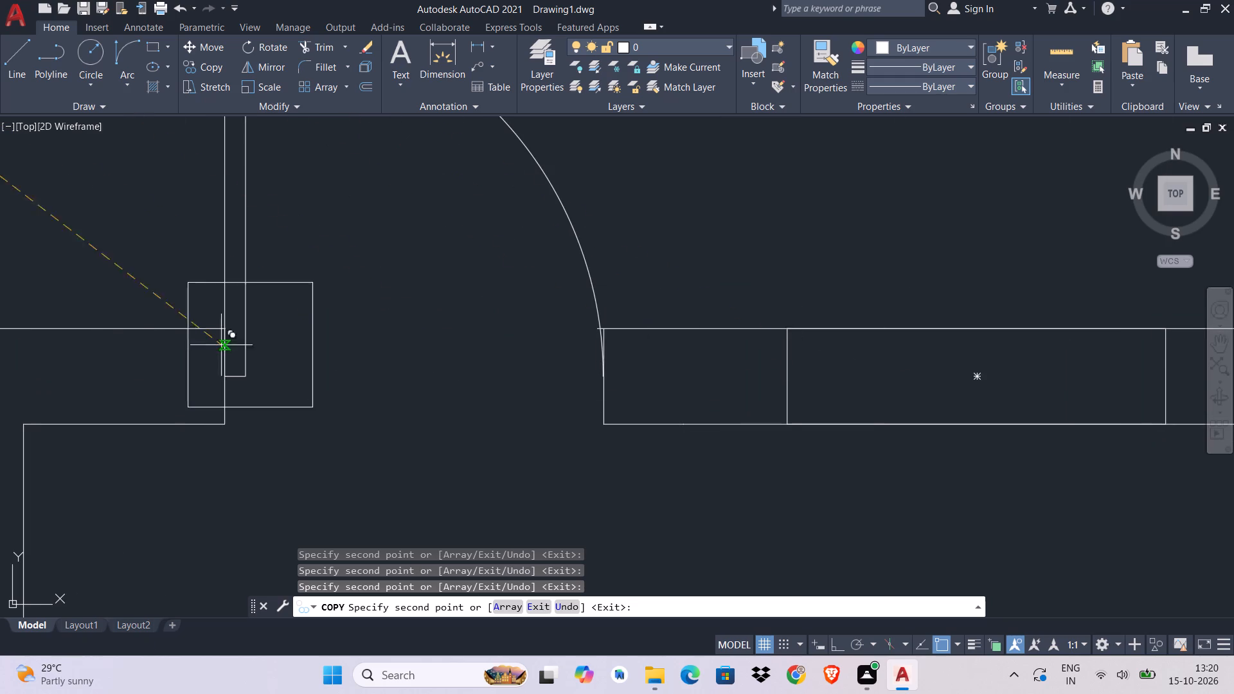
pyautogui.moveTo(168, 345); pyautogui.dragTo(512, 338, button='middle')
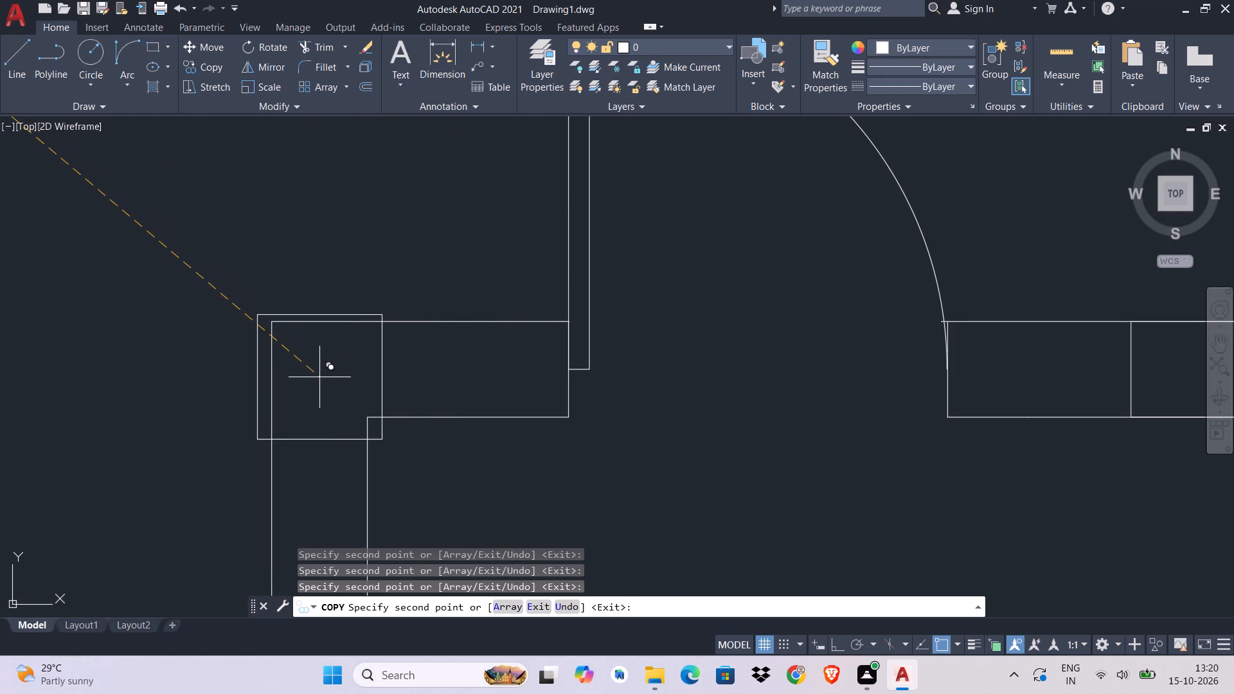
pyautogui.click(319, 371)
# Place the last column copy at the northeast corner of the living room and end the copying.
pyautogui.scroll(1, 434, 369)
pyautogui.scroll(-1, 435, 371)
pyautogui.scroll(-2, 654, 346)
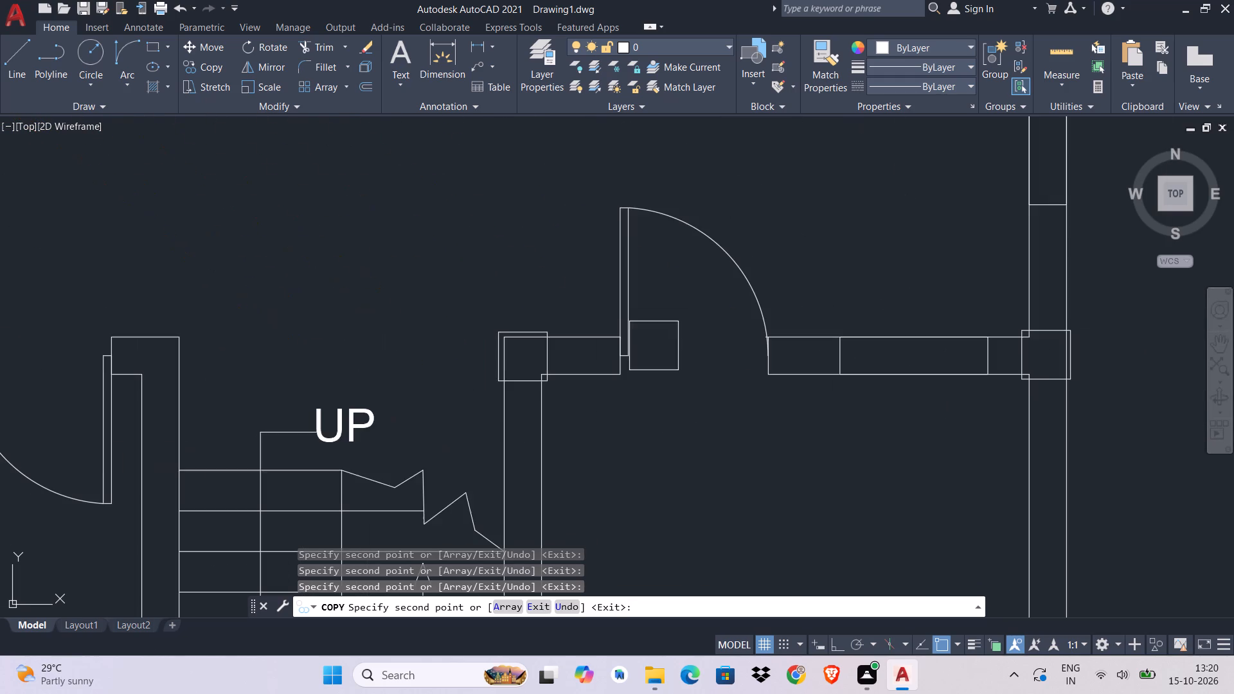
pyautogui.moveTo(684, 351); pyautogui.dragTo(371, 618, button='middle')
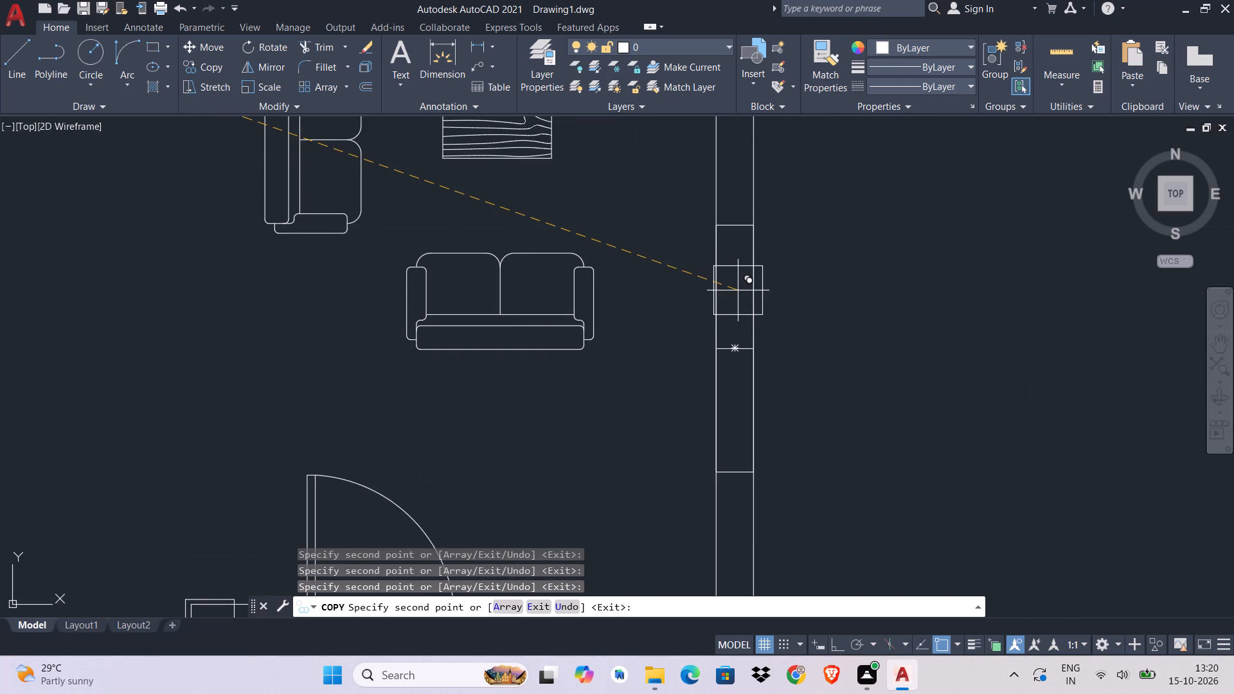
pyautogui.scroll(-2, 723, 204)
pyautogui.moveTo(723, 204); pyautogui.dragTo(711, 444, button='middle')
pyautogui.scroll(2, 706, 229)
pyautogui.scroll(3, 743, 321)
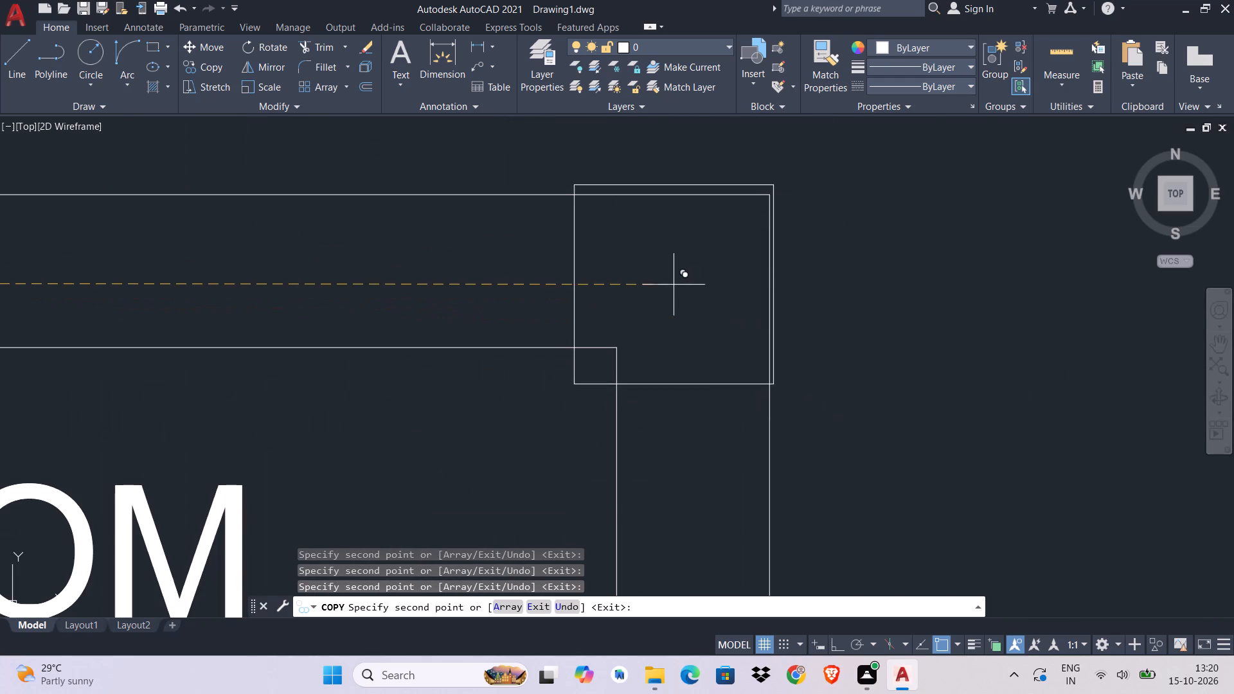
pyautogui.click(684, 279)
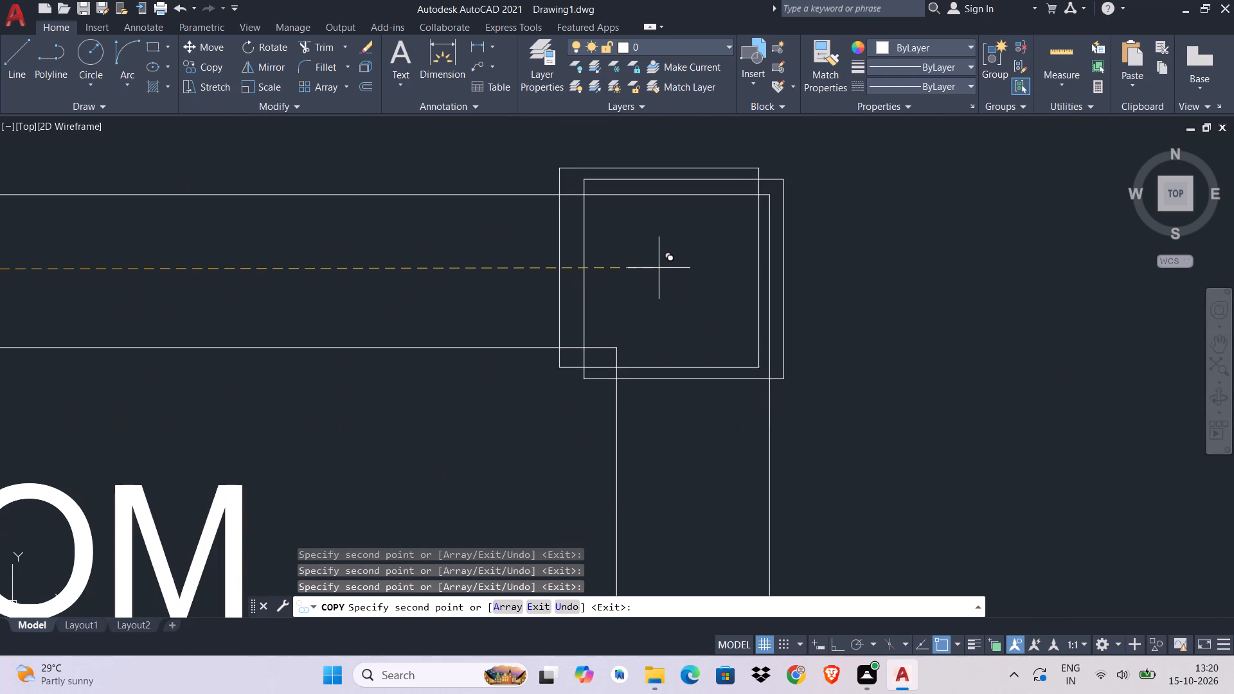
pyautogui.press('Escape')
# Trim away the wall lines inside the column at the living room's northeast corner.
pyautogui.write('TR')
pyautogui.press('space')
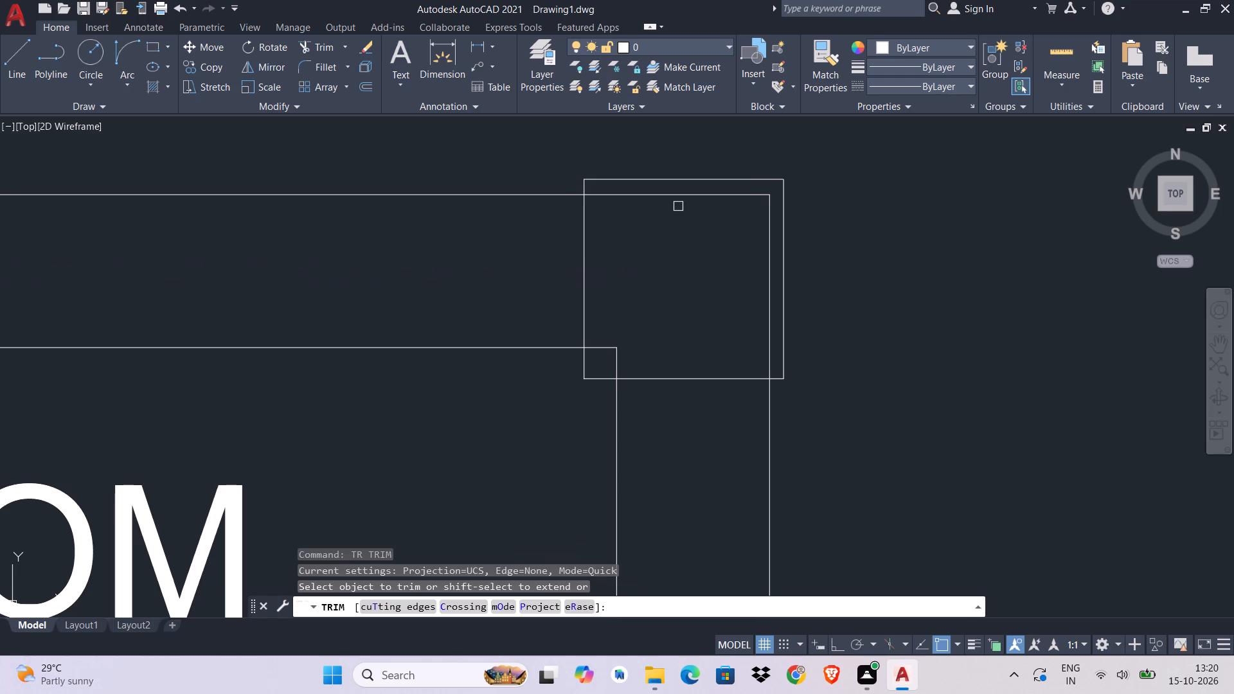
pyautogui.click(683, 197)
pyautogui.click(773, 262)
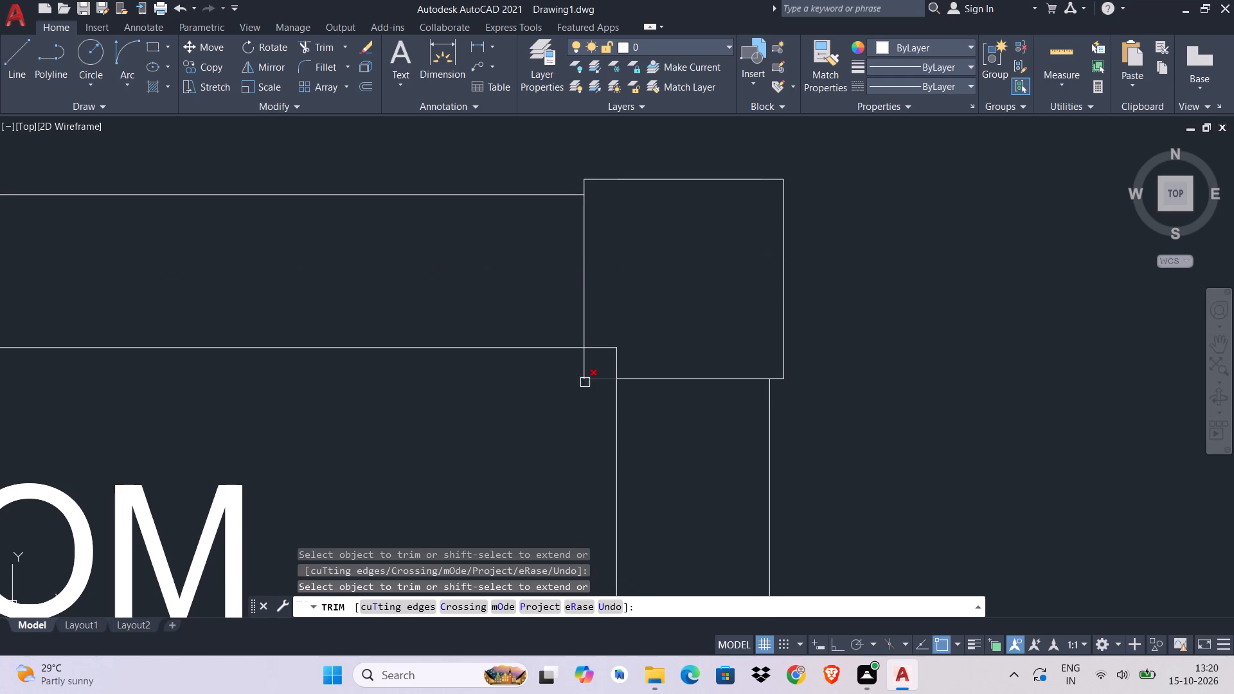
pyautogui.click(602, 355)
pyautogui.click(602, 338)
pyautogui.click(615, 360)
# Trim away the wall lines inside the column at the living room's northwest corner.
pyautogui.scroll(-1, 612, 360)
pyautogui.scroll(2, 612, 360)
pyautogui.scroll(-1, 612, 360)
pyautogui.scroll(2, 612, 360)
pyautogui.scroll(-1, 612, 360)
pyautogui.moveTo(419, 370); pyautogui.dragTo(894, 299, button='middle')
pyautogui.scroll(-3, 900, 299)
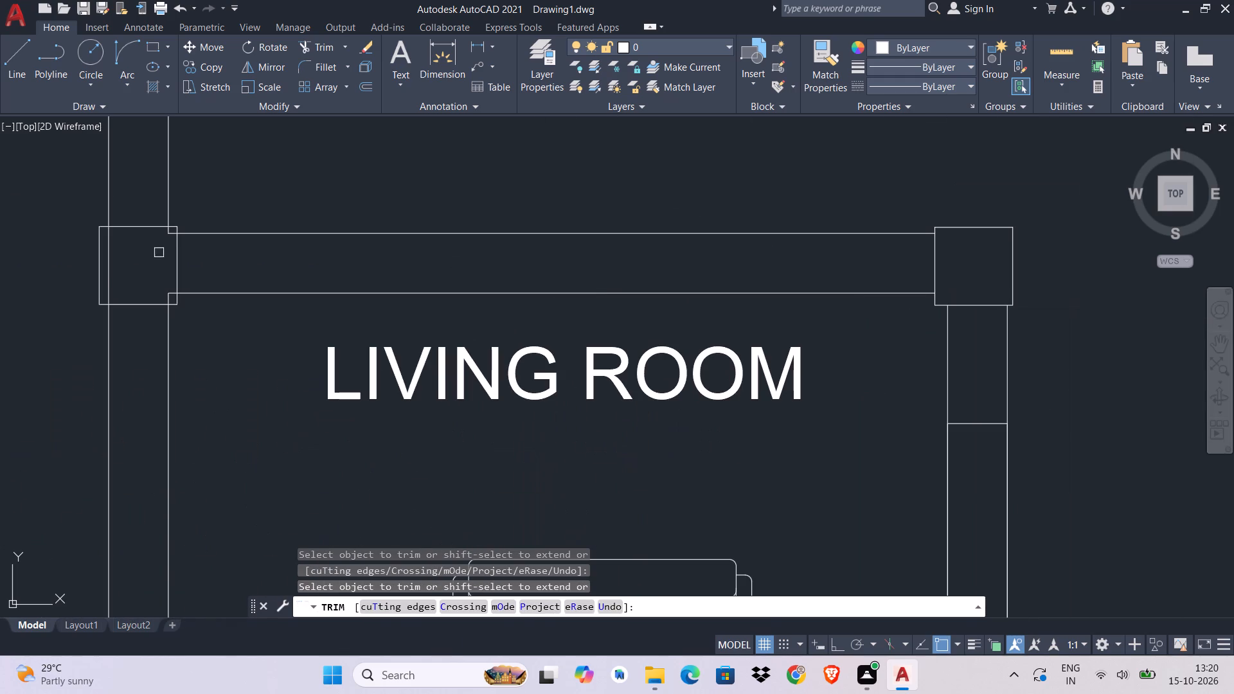
pyautogui.click(110, 273)
pyautogui.scroll(1, 140, 241)
pyautogui.moveTo(107, 288); pyautogui.dragTo(604, 208, button='middle')
pyautogui.click(586, 253)
pyautogui.click(682, 144)
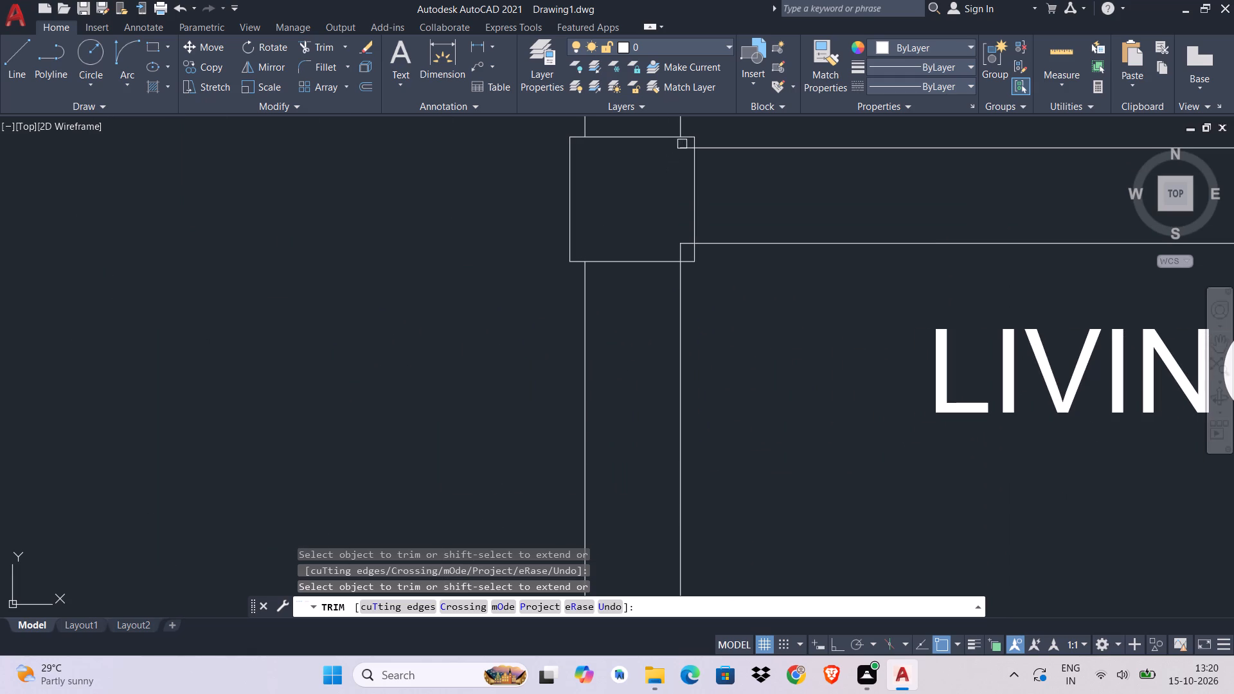
pyautogui.click(682, 145)
pyautogui.click(675, 251)
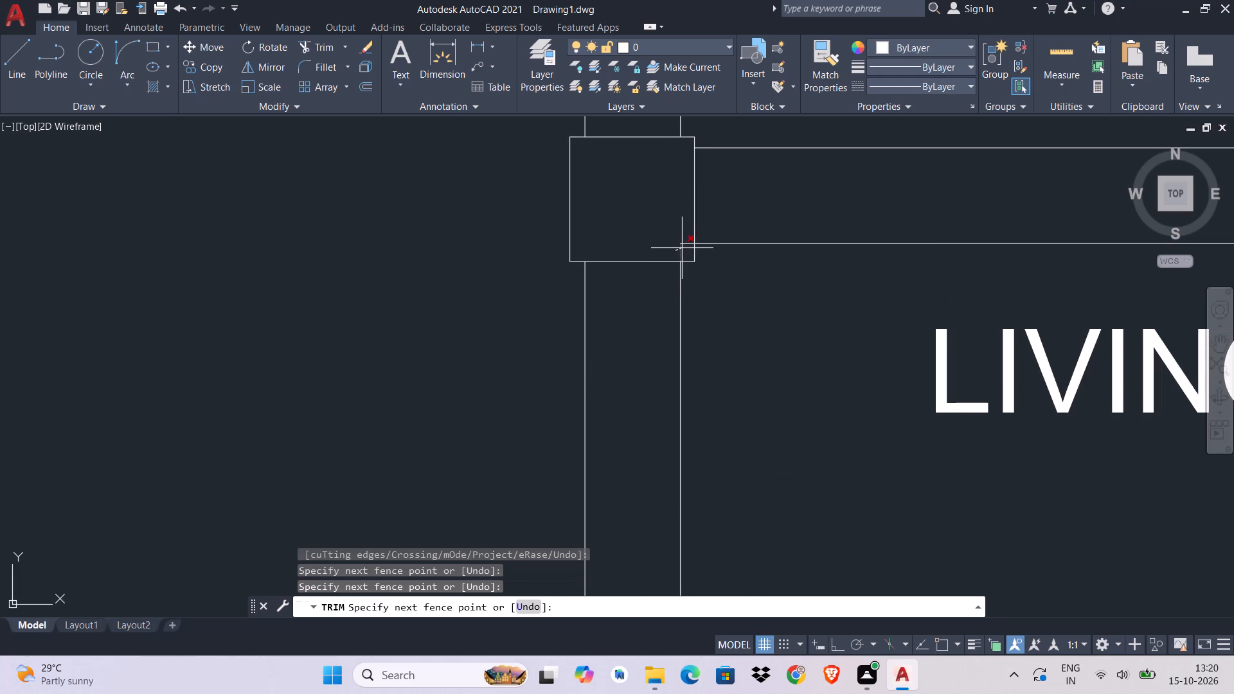
pyautogui.click(682, 248)
pyautogui.click(682, 247)
# Trim away the wall lines inside the column at the northwest corner of the C.R.
pyautogui.scroll(-6, 682, 256)
pyautogui.moveTo(657, 141); pyautogui.dragTo(660, 253, button='middle')
pyautogui.scroll(1, 666, 244)
pyautogui.scroll(-1, 666, 244)
pyautogui.scroll(1, 666, 244)
pyautogui.moveTo(485, 306); pyautogui.dragTo(697, 124, button='middle')
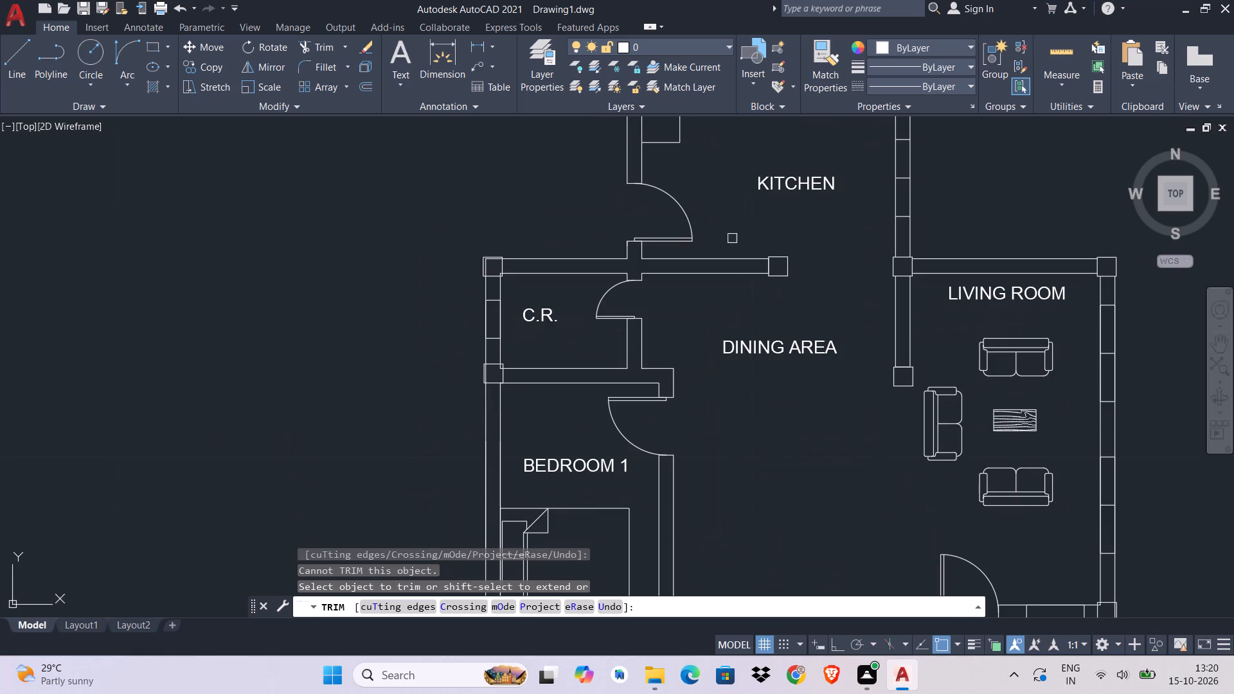
pyautogui.scroll(2, 756, 277)
pyautogui.scroll(-1, 756, 277)
pyautogui.scroll(2, 756, 277)
pyautogui.scroll(-2, 264, 271)
pyautogui.moveTo(264, 271); pyautogui.dragTo(598, 251, button='middle')
pyautogui.scroll(4, 310, 246)
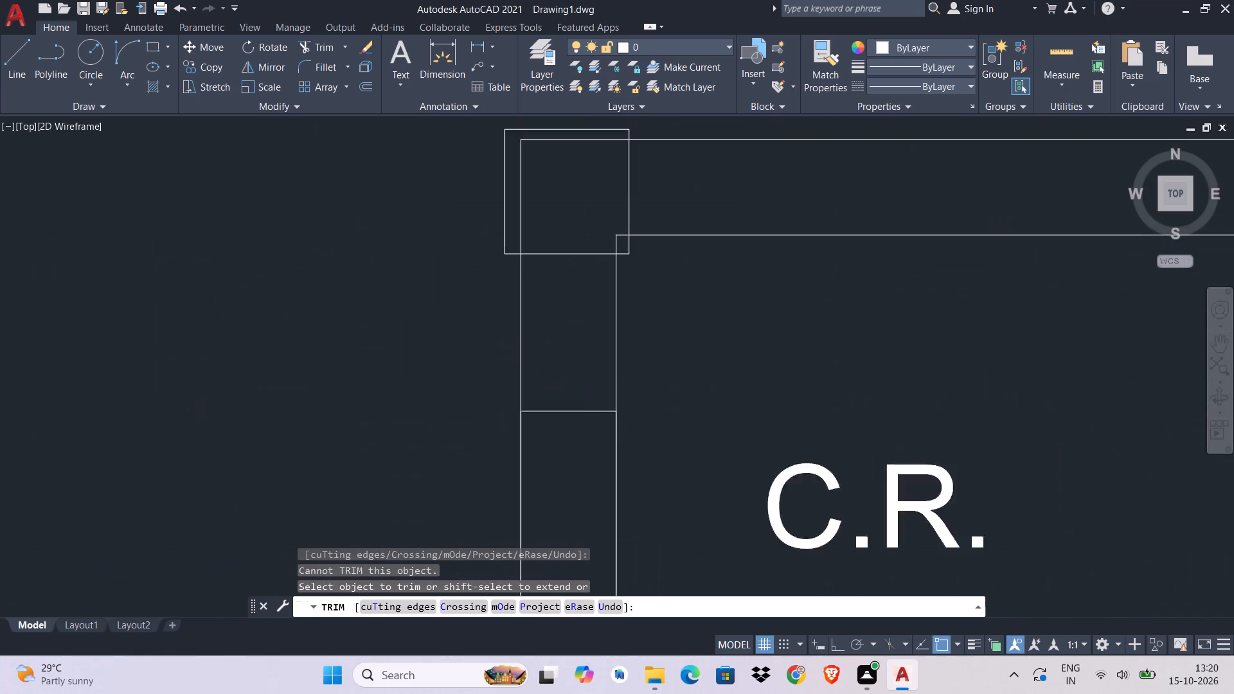
pyautogui.moveTo(610, 209); pyautogui.dragTo(470, 407, button='middle')
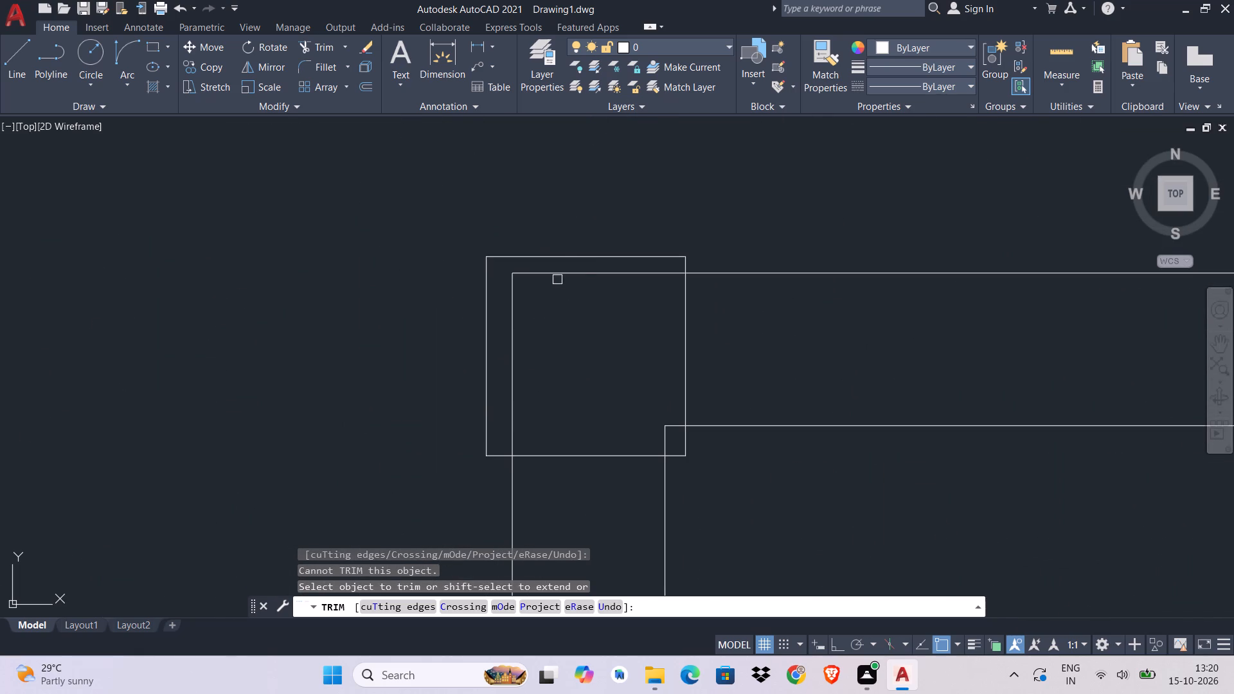
pyautogui.click(557, 279)
pyautogui.click(557, 275)
pyautogui.click(553, 268)
pyautogui.click(503, 331)
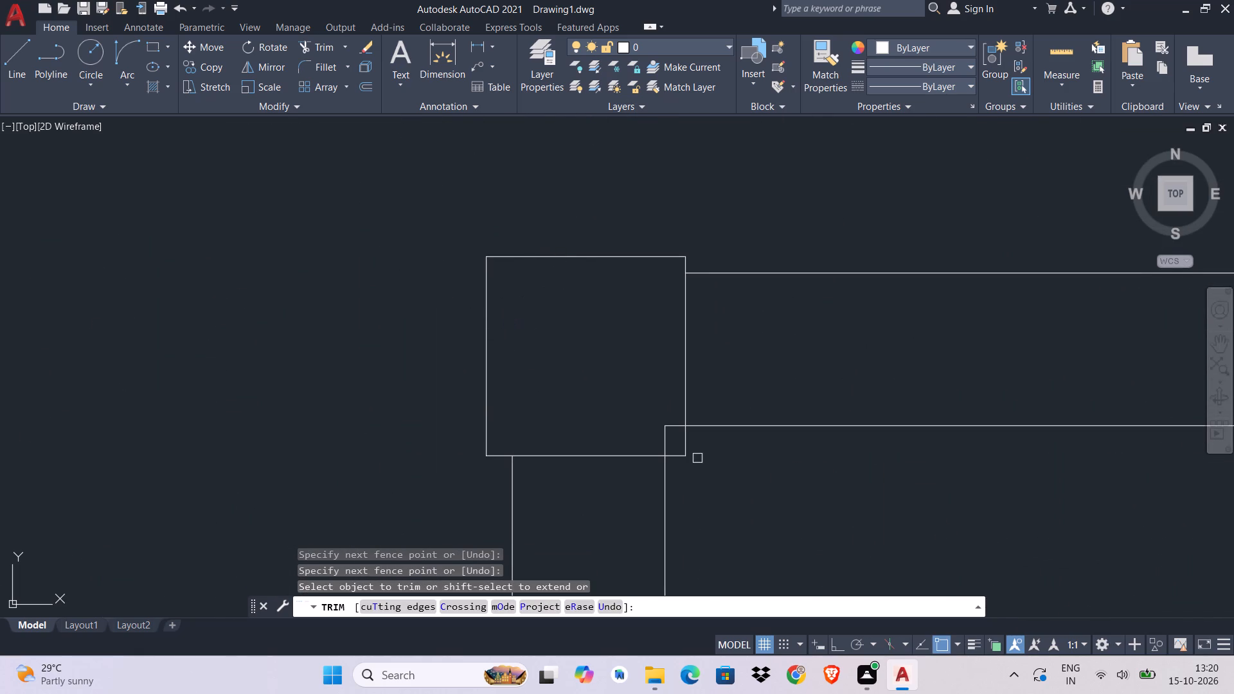
pyautogui.click(660, 437)
pyautogui.click(675, 434)
pyautogui.click(665, 417)
pyautogui.click(668, 427)
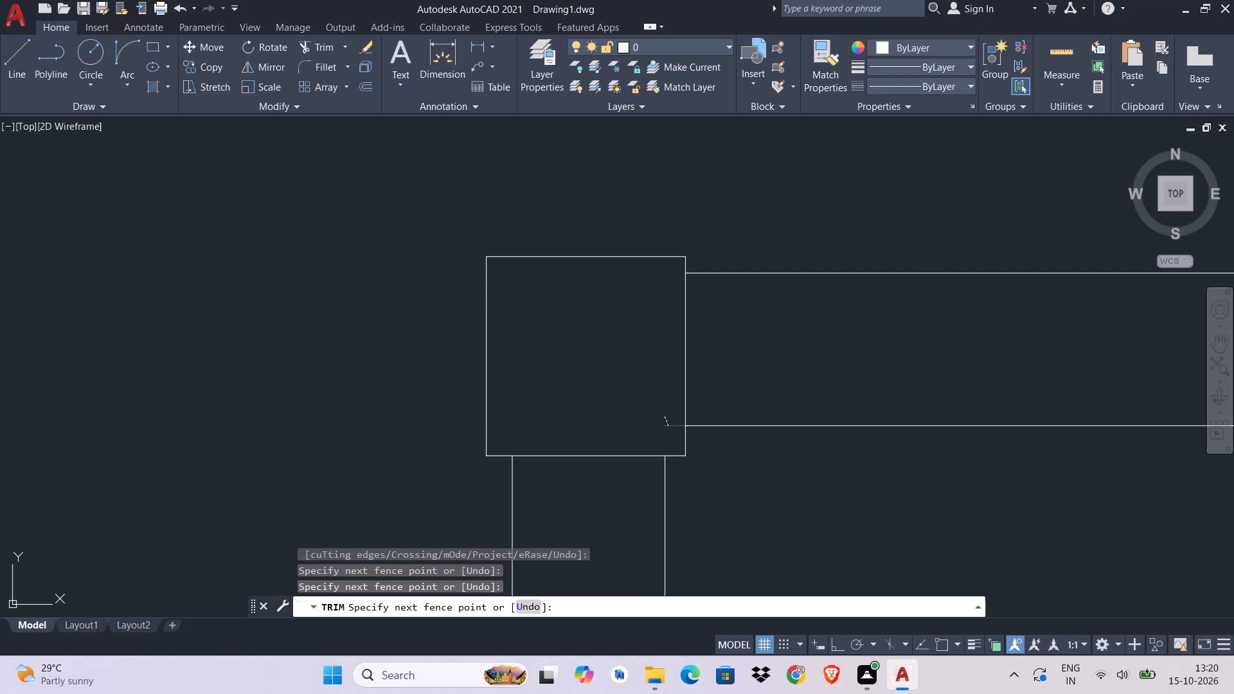
# Trim away the wall lines inside the column at the west wall junction between the C.R. and Bedroom 1.
pyautogui.scroll(-4, 663, 432)
pyautogui.moveTo(672, 454); pyautogui.dragTo(612, 92, button='middle')
pyautogui.scroll(4, 569, 240)
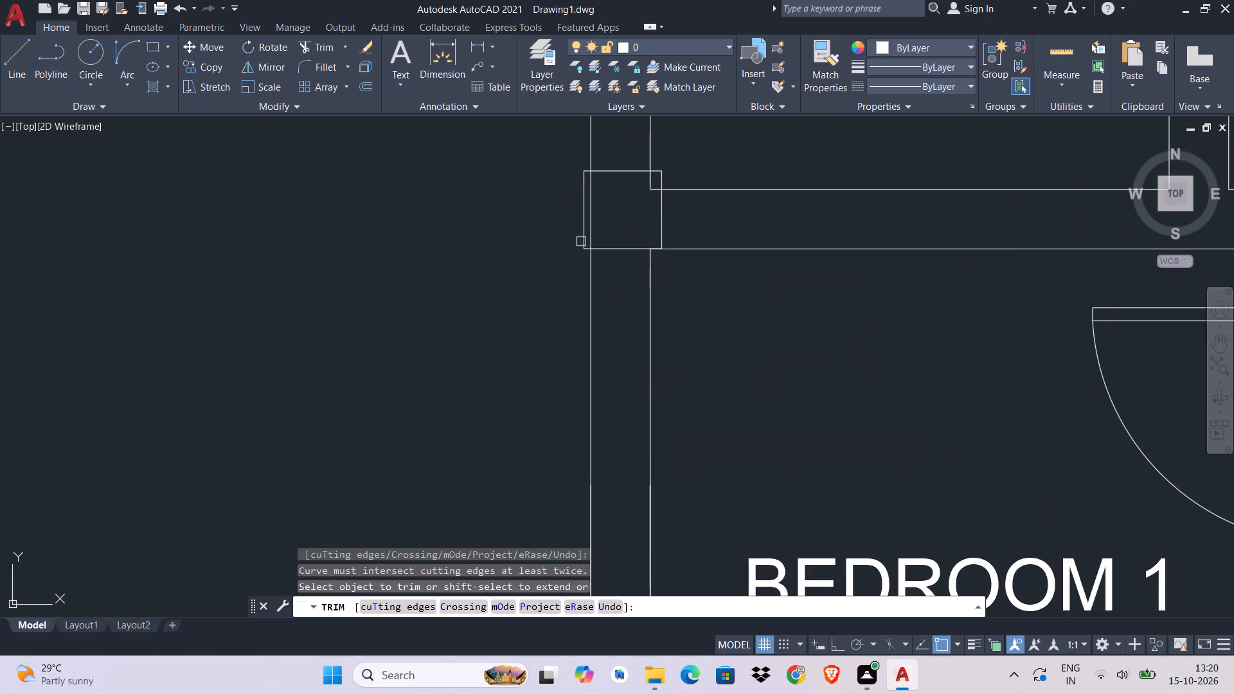
pyautogui.scroll(2, 636, 188)
pyautogui.click(672, 166)
pyautogui.click(674, 185)
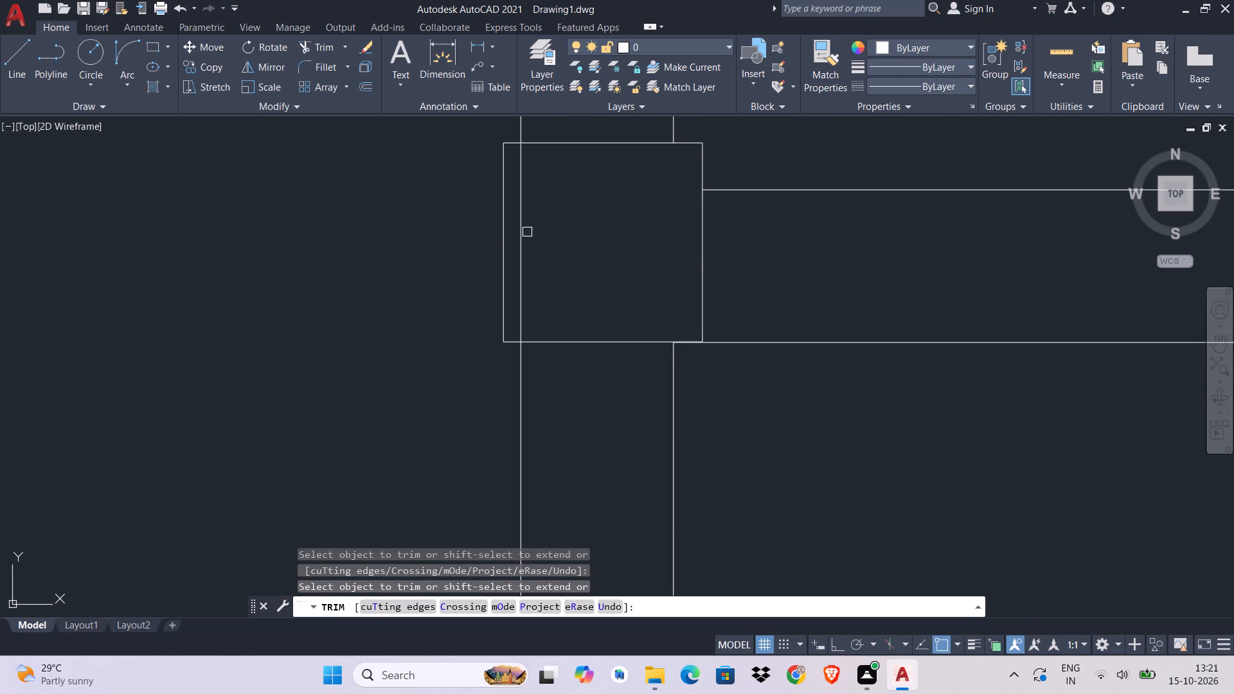
pyautogui.click(523, 249)
# Trim the outer wall line and the lower inner wall corner inside the west column between Bedroom 1 and Bedroom 2.
pyautogui.scroll(1, 661, 343)
pyautogui.scroll(-3, 672, 359)
pyautogui.scroll(1, 674, 361)
pyautogui.scroll(-2, 674, 361)
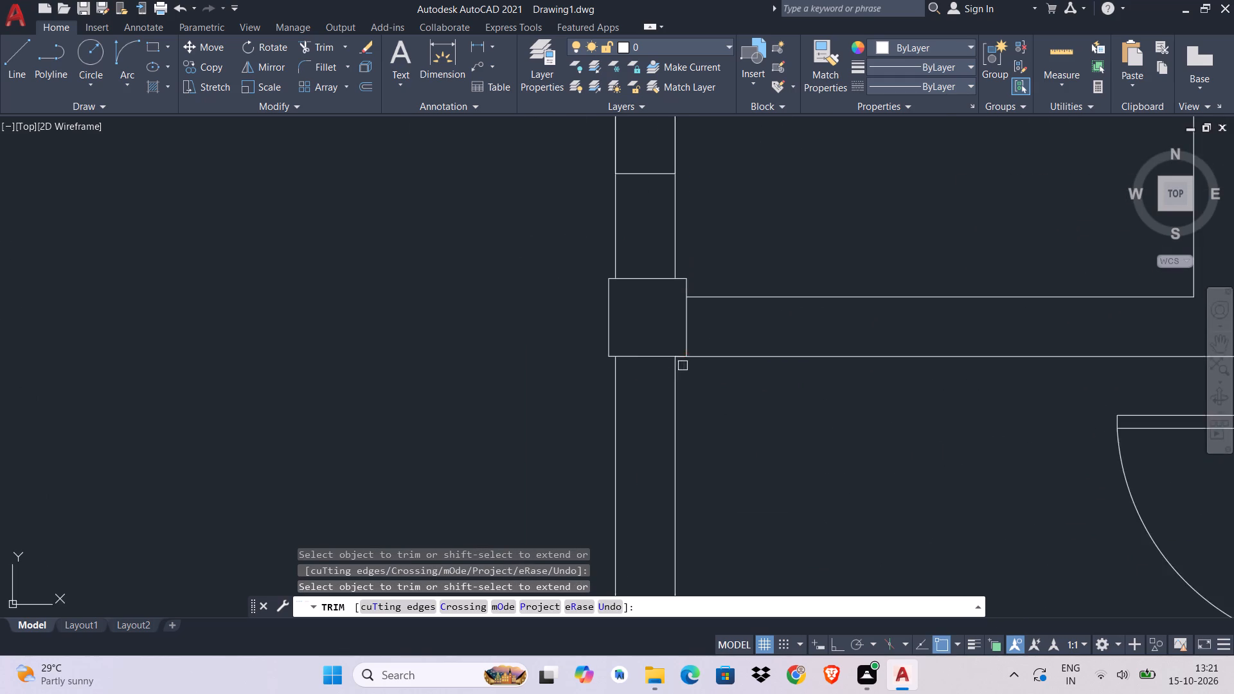
pyautogui.scroll(-1, 683, 366)
pyautogui.moveTo(693, 410); pyautogui.dragTo(639, 157, button='middle')
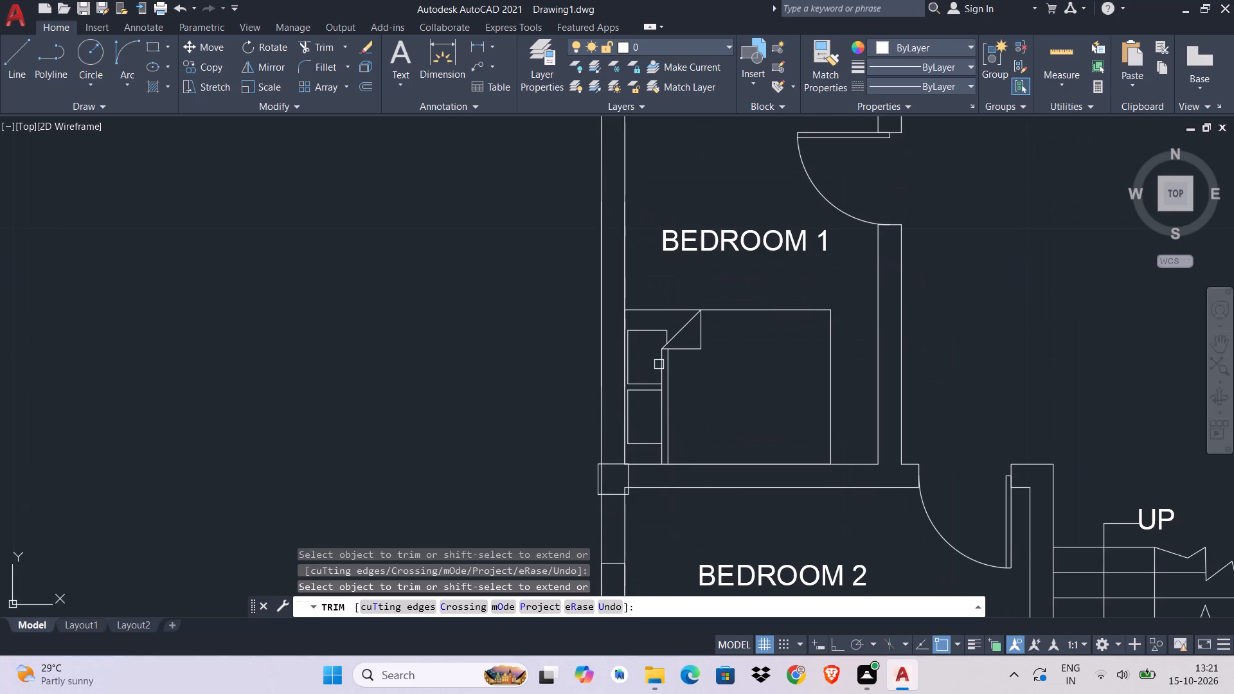
pyautogui.moveTo(668, 440); pyautogui.dragTo(807, 226, button='middle')
pyautogui.scroll(5, 762, 254)
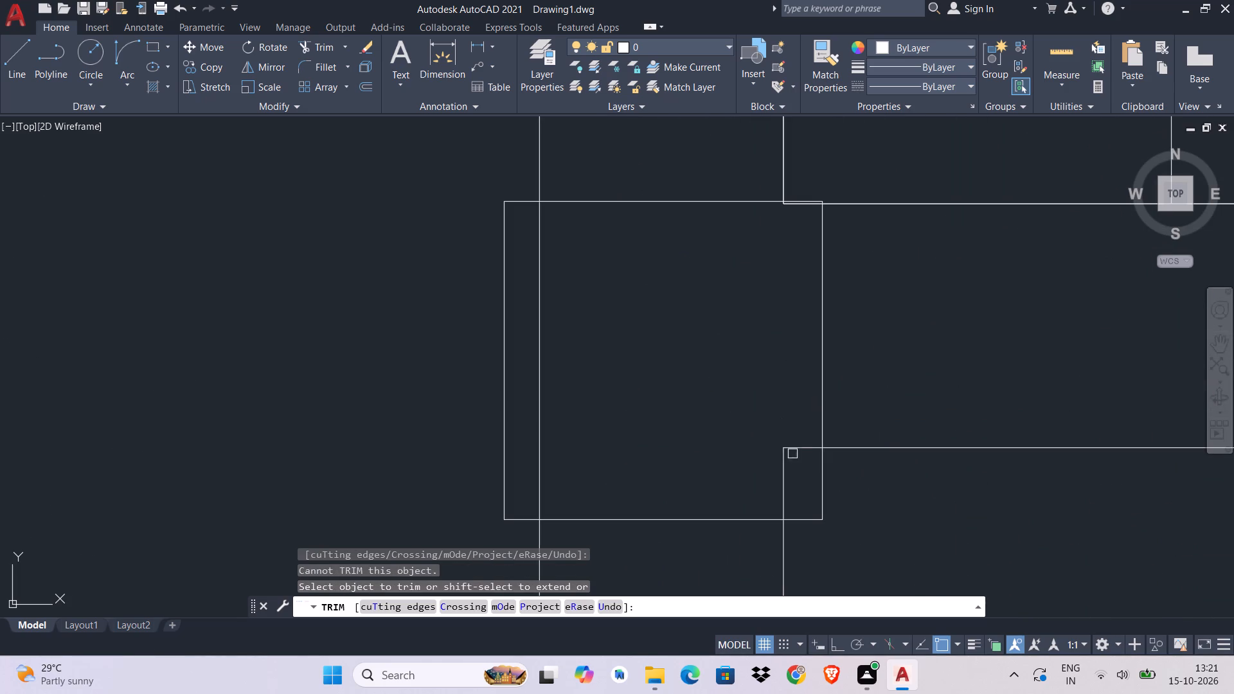
pyautogui.click(804, 434)
pyautogui.click(778, 481)
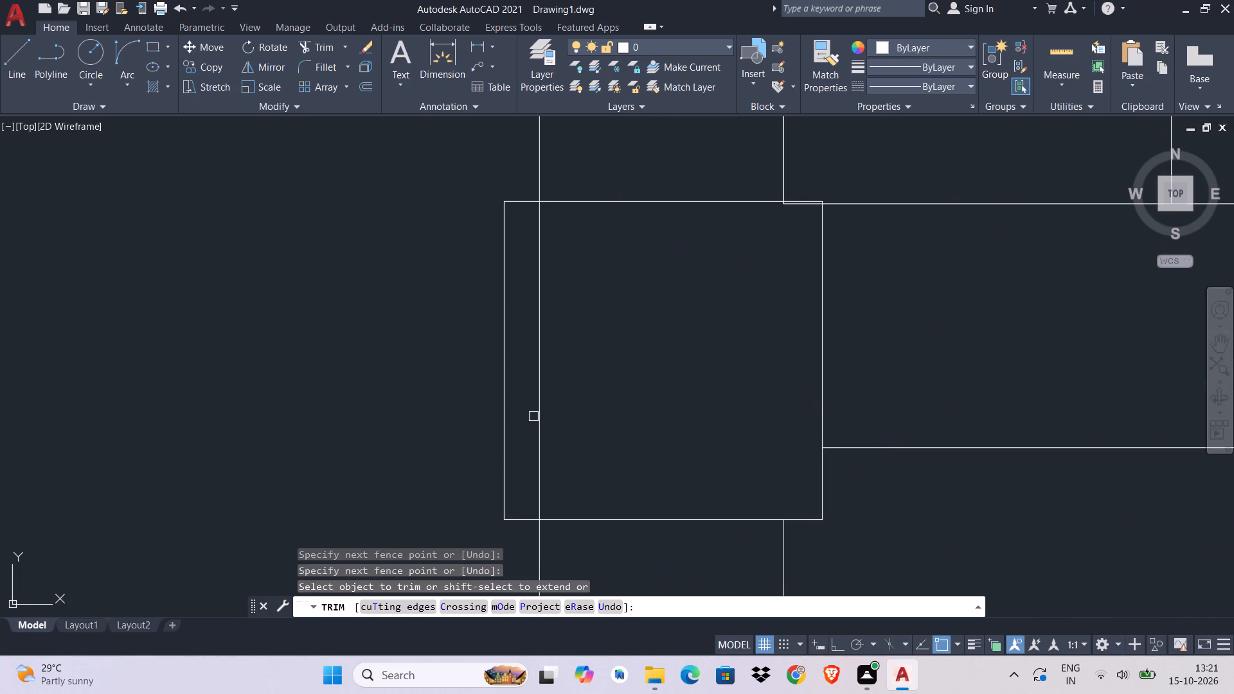
pyautogui.click(539, 422)
# Trim away the two outer wall lines inside the column at Bedroom 2's southwest corner.
pyautogui.scroll(-8, 656, 445)
pyautogui.moveTo(737, 461); pyautogui.dragTo(710, 287, button='middle')
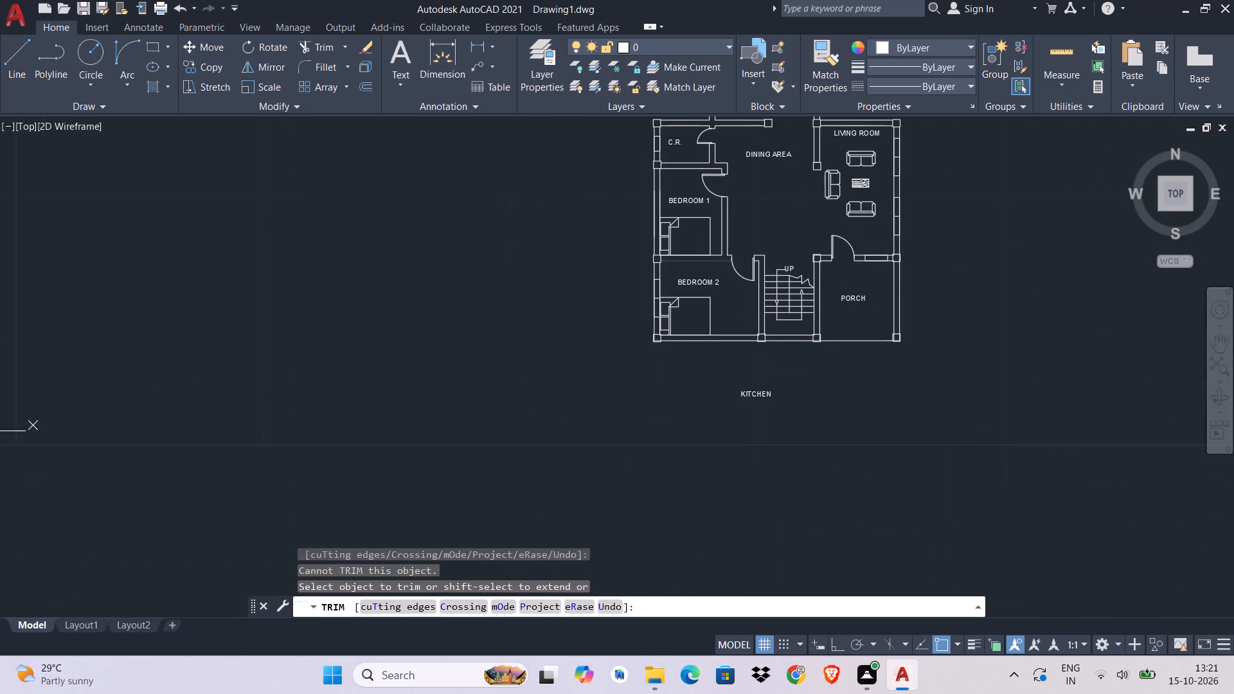
pyautogui.scroll(3, 661, 380)
pyautogui.scroll(7, 653, 295)
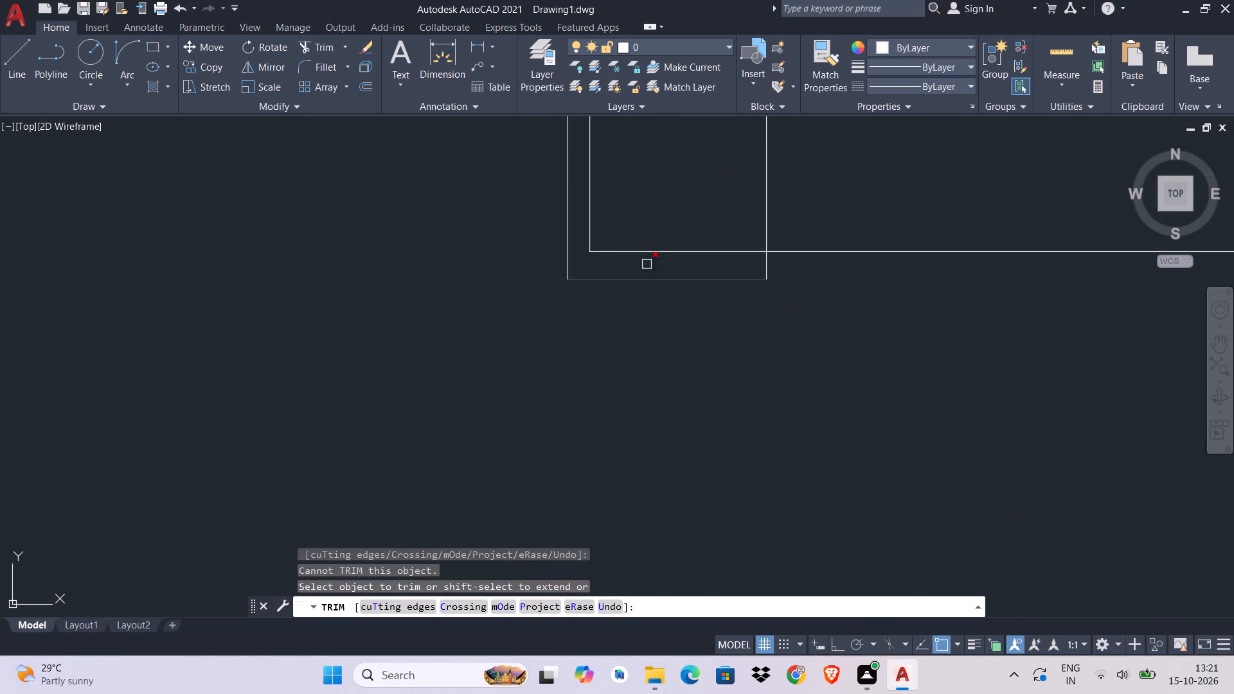
pyautogui.moveTo(647, 264); pyautogui.dragTo(645, 457, button='middle')
pyautogui.click(588, 413)
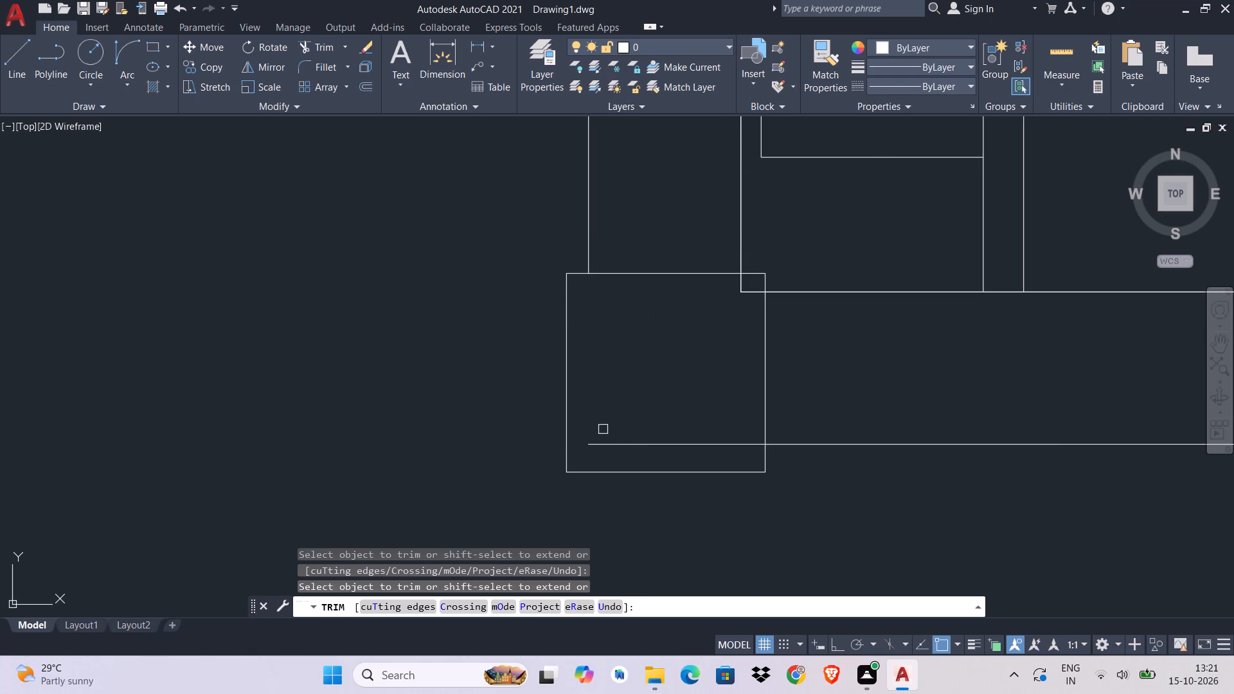
pyautogui.click(614, 442)
# Trim away the wall lines inside the south wall column between Bedroom 2 and the stairs.
pyautogui.scroll(-3, 671, 455)
pyautogui.scroll(2, 689, 422)
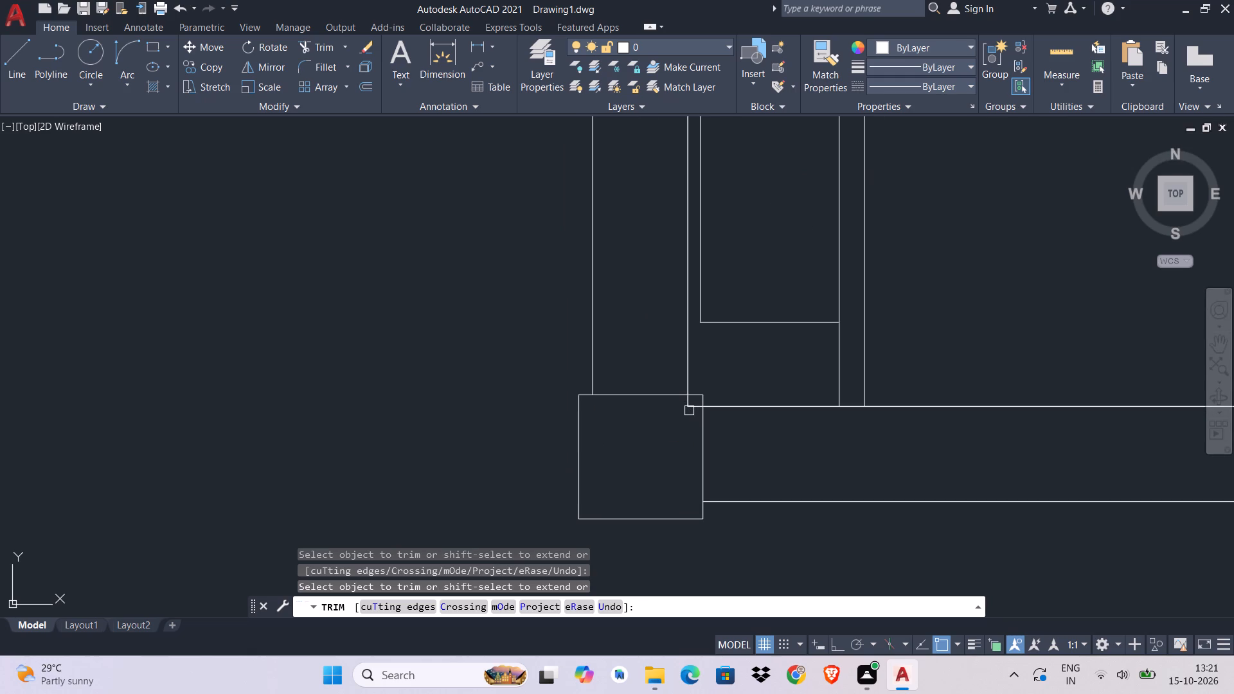
pyautogui.scroll(-5, 713, 465)
pyautogui.scroll(-3, 785, 501)
pyautogui.moveTo(785, 501); pyautogui.dragTo(400, 492, button='middle')
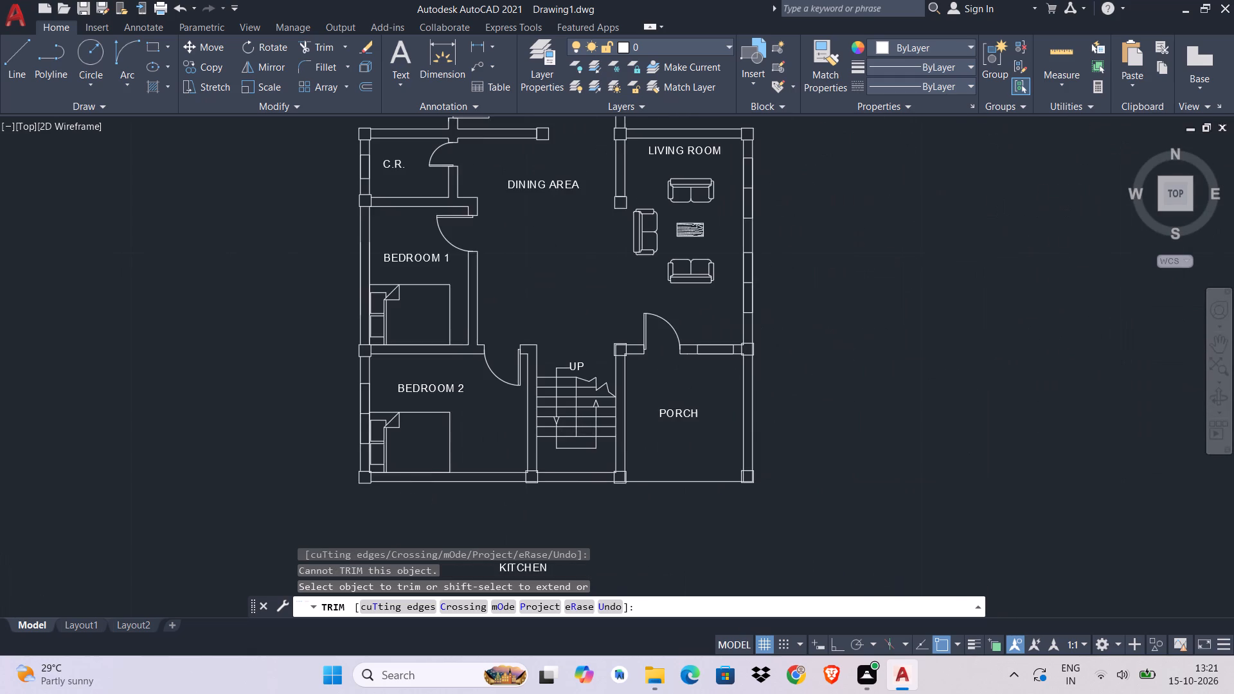
pyautogui.scroll(4, 542, 495)
pyautogui.scroll(1, 488, 378)
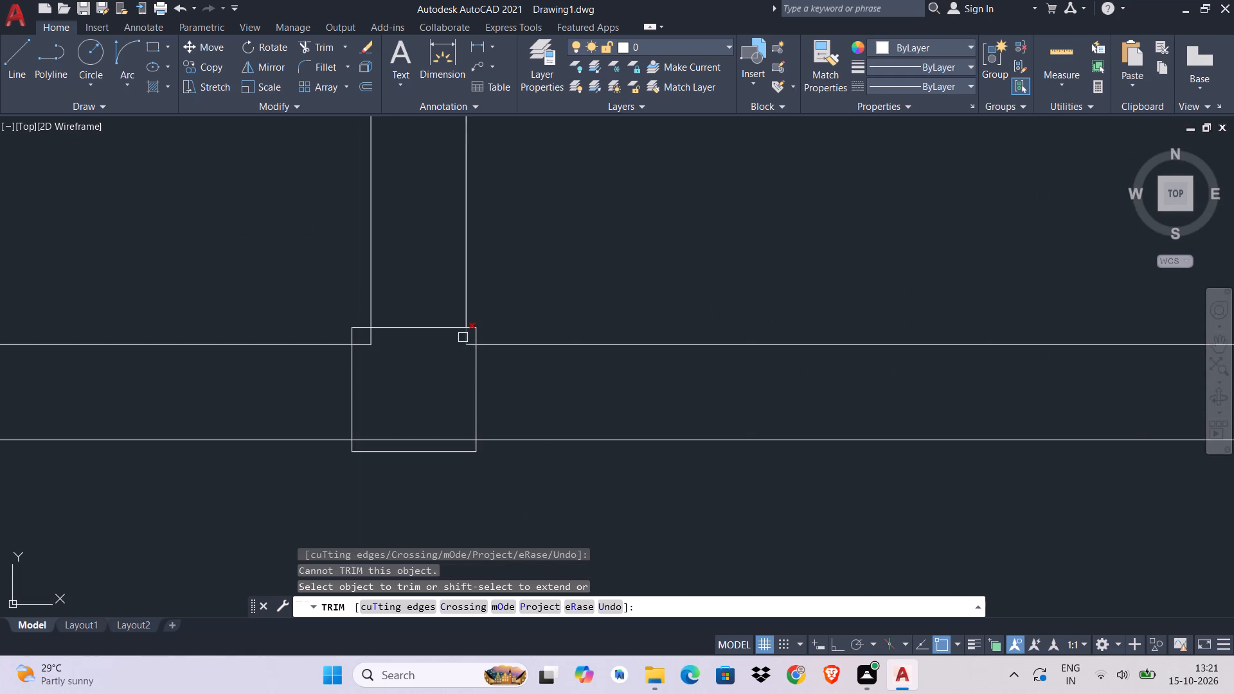
pyautogui.click(463, 335)
pyautogui.click(465, 343)
pyautogui.click(426, 441)
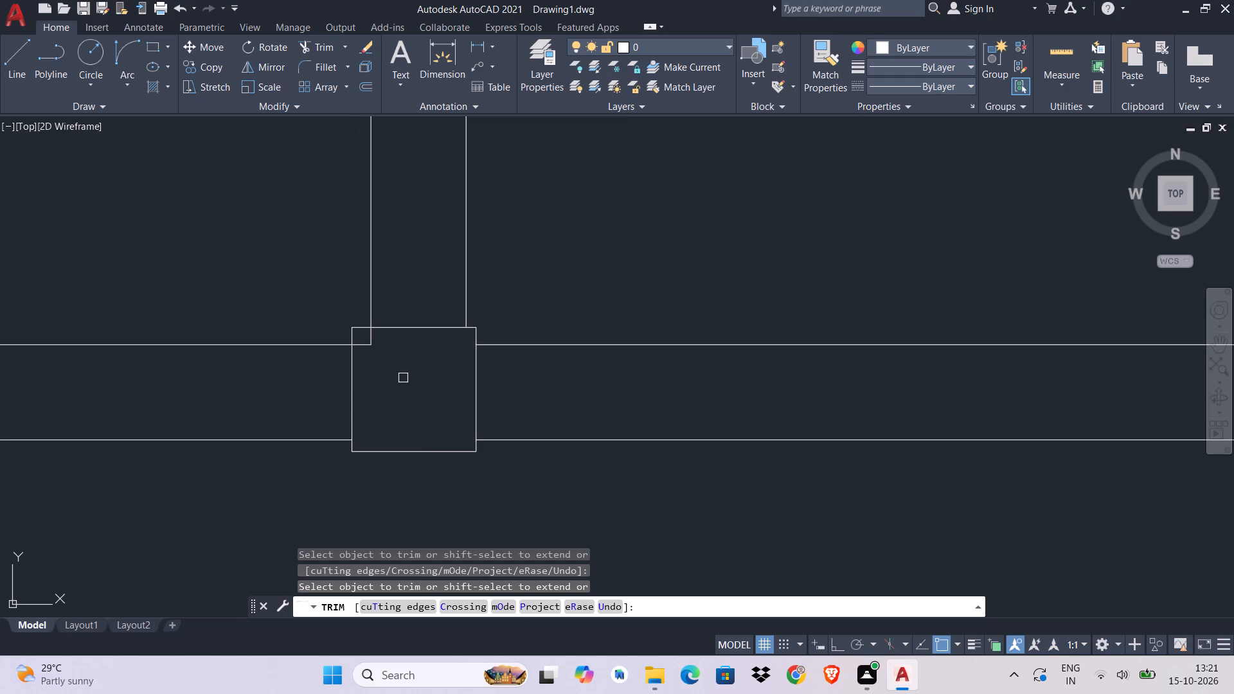
pyautogui.click(374, 348)
pyautogui.click(366, 348)
# Trim away the wall lines inside the south wall column between the stairs and the porch.
pyautogui.scroll(-2, 472, 519)
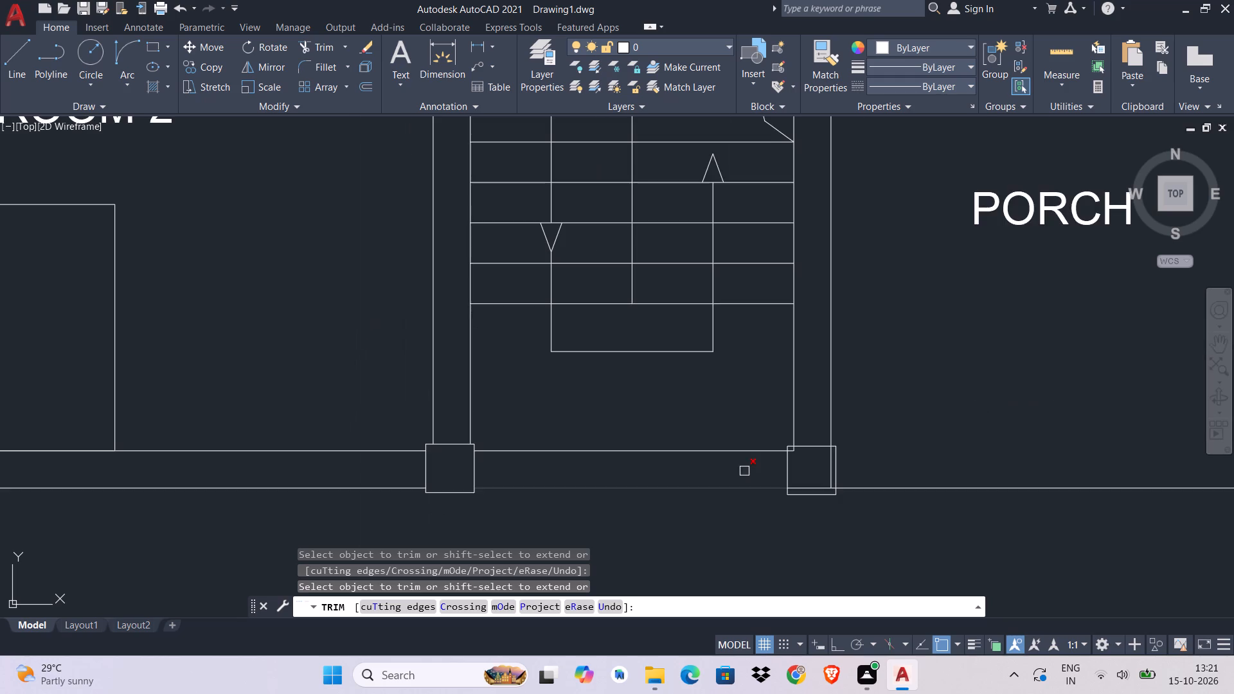
pyautogui.moveTo(766, 464); pyautogui.dragTo(533, 414, button='middle')
pyautogui.scroll(5, 552, 423)
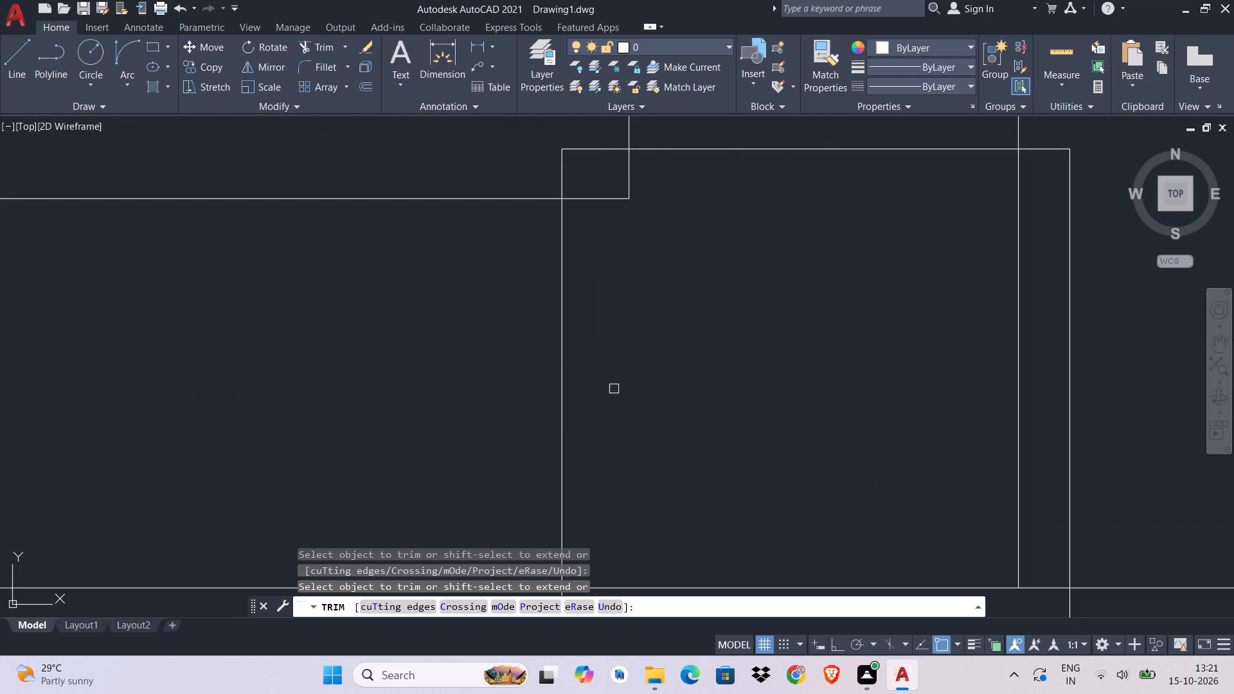
pyautogui.click(641, 175)
pyautogui.click(619, 218)
pyautogui.click(651, 172)
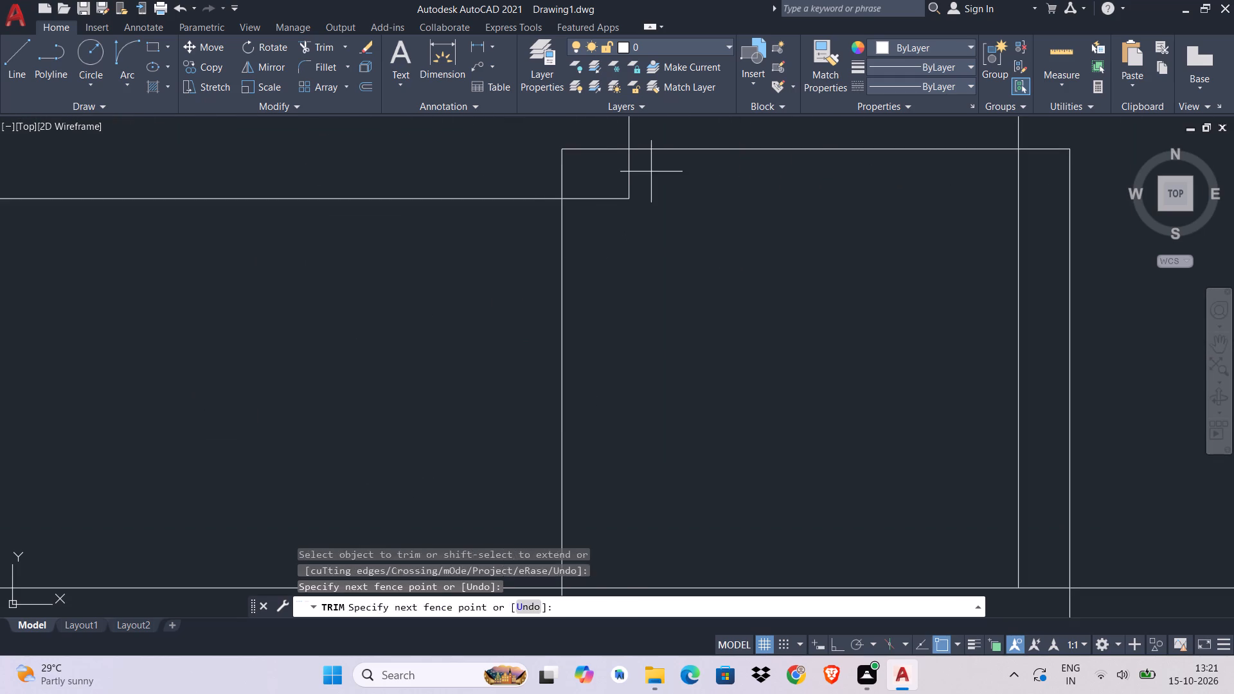
pyautogui.click(605, 215)
pyautogui.scroll(-2, 665, 346)
pyautogui.moveTo(669, 350); pyautogui.dragTo(567, 217, button='middle')
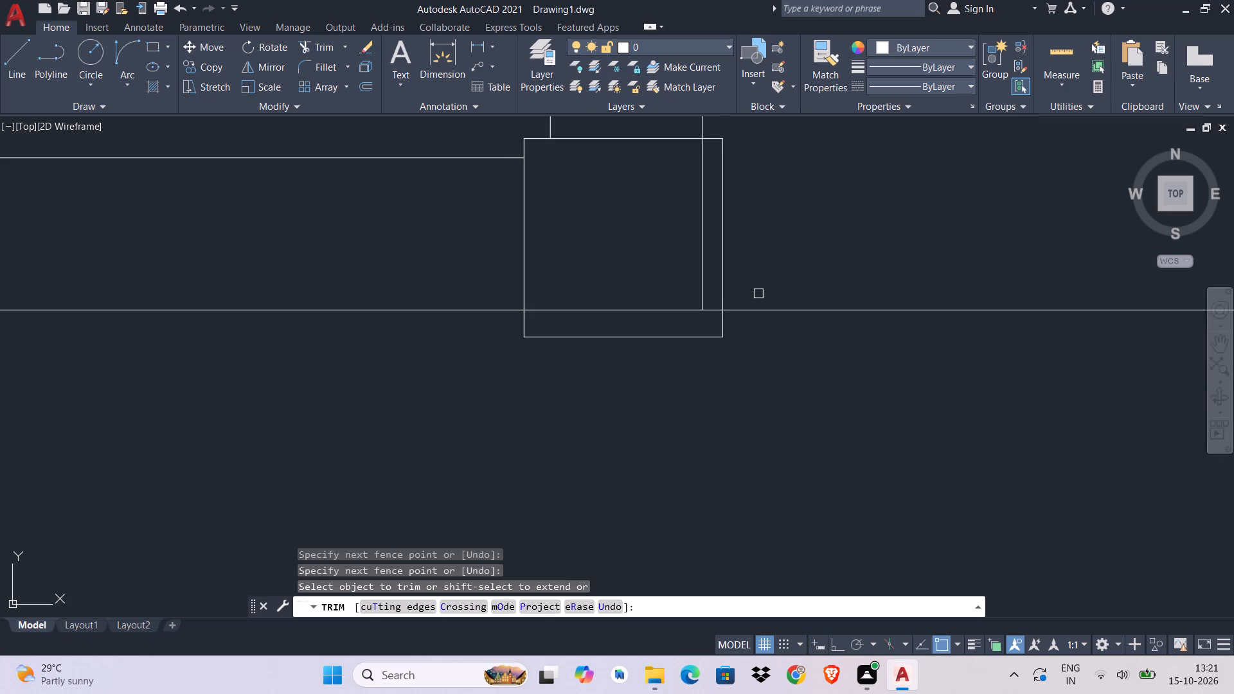
pyautogui.click(704, 296)
pyautogui.click(700, 305)
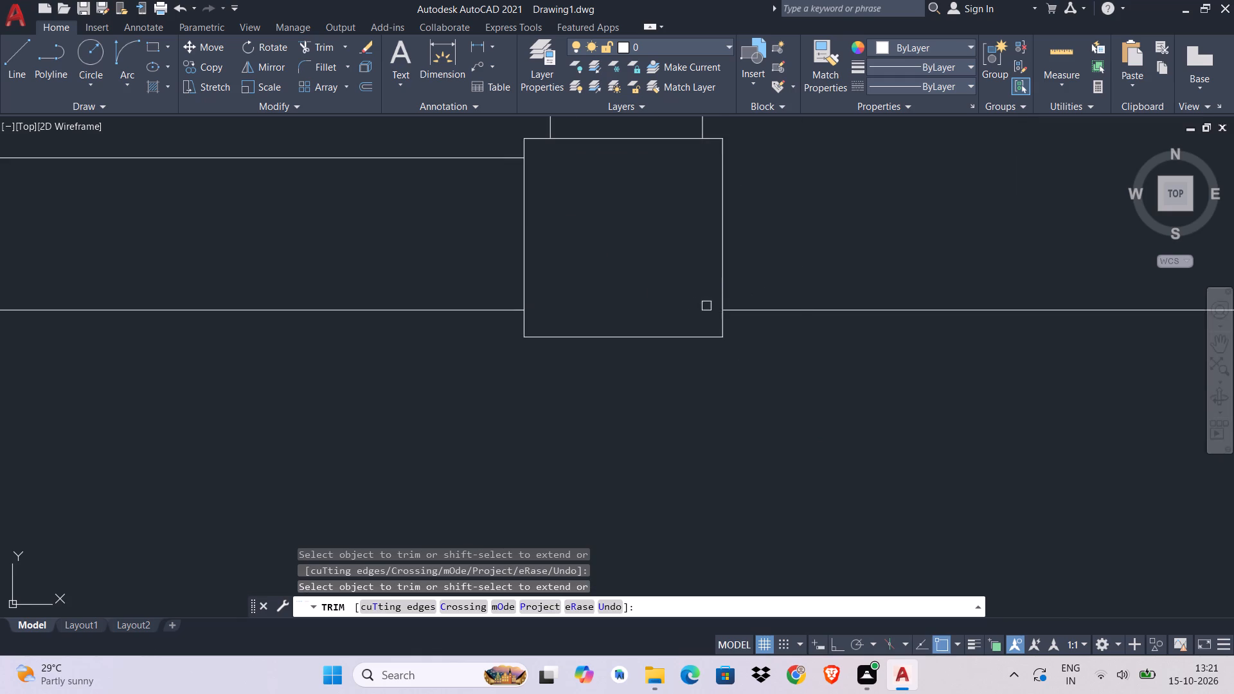
# Trim away the wall lines inside the column at the porch's southeast corner.
pyautogui.moveTo(808, 306); pyautogui.dragTo(109, 355, button='middle')
pyautogui.scroll(-2, 824, 345)
pyautogui.moveTo(824, 345); pyautogui.dragTo(0, 351, button='middle')
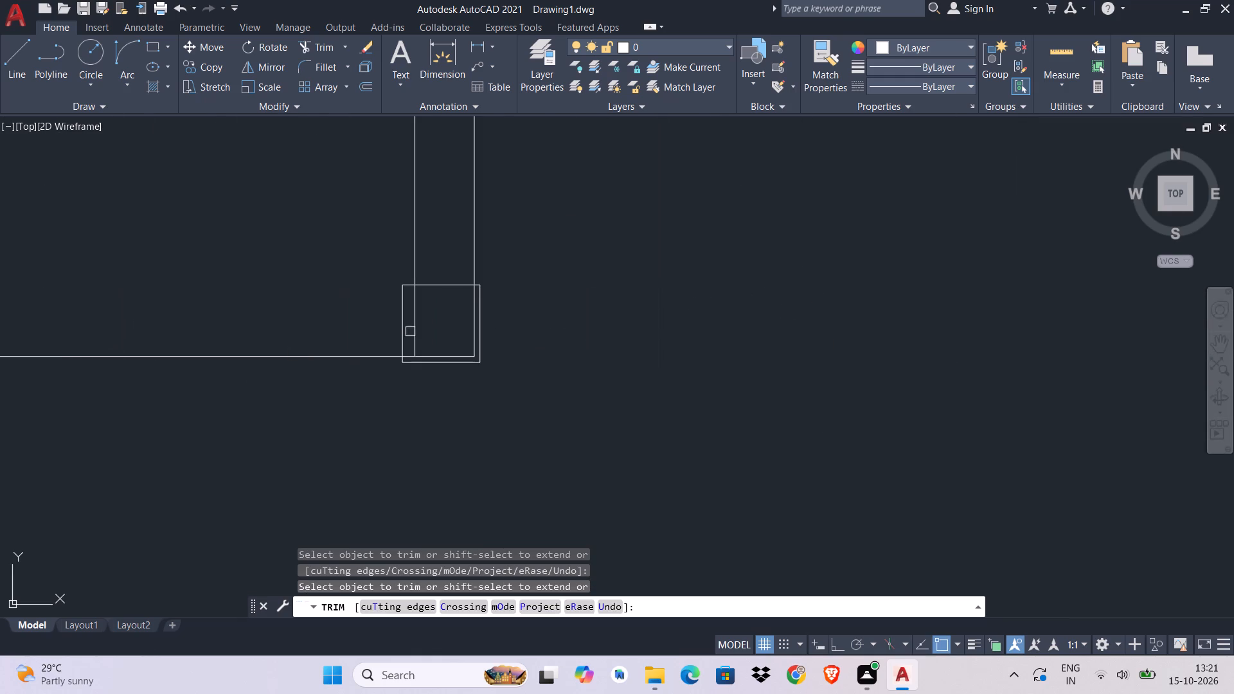
pyautogui.scroll(3, 403, 341)
pyautogui.scroll(-1, 403, 357)
pyautogui.click(414, 387)
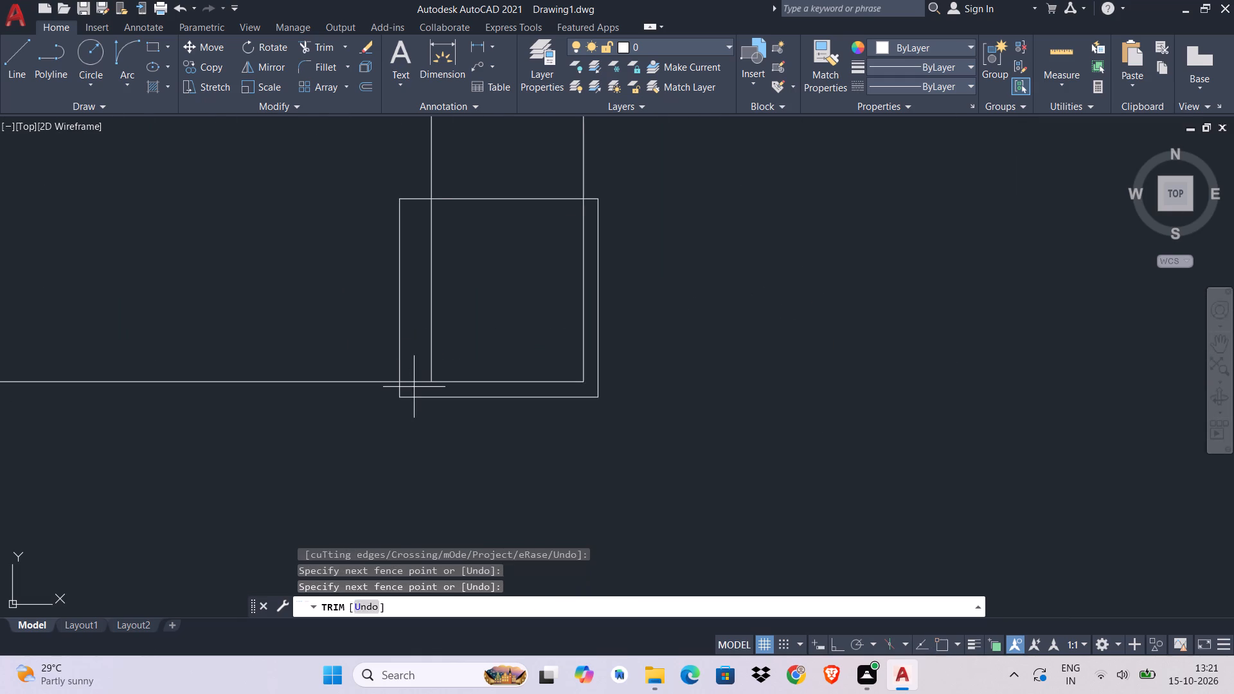
pyautogui.click(432, 354)
pyautogui.click(442, 378)
pyautogui.click(587, 354)
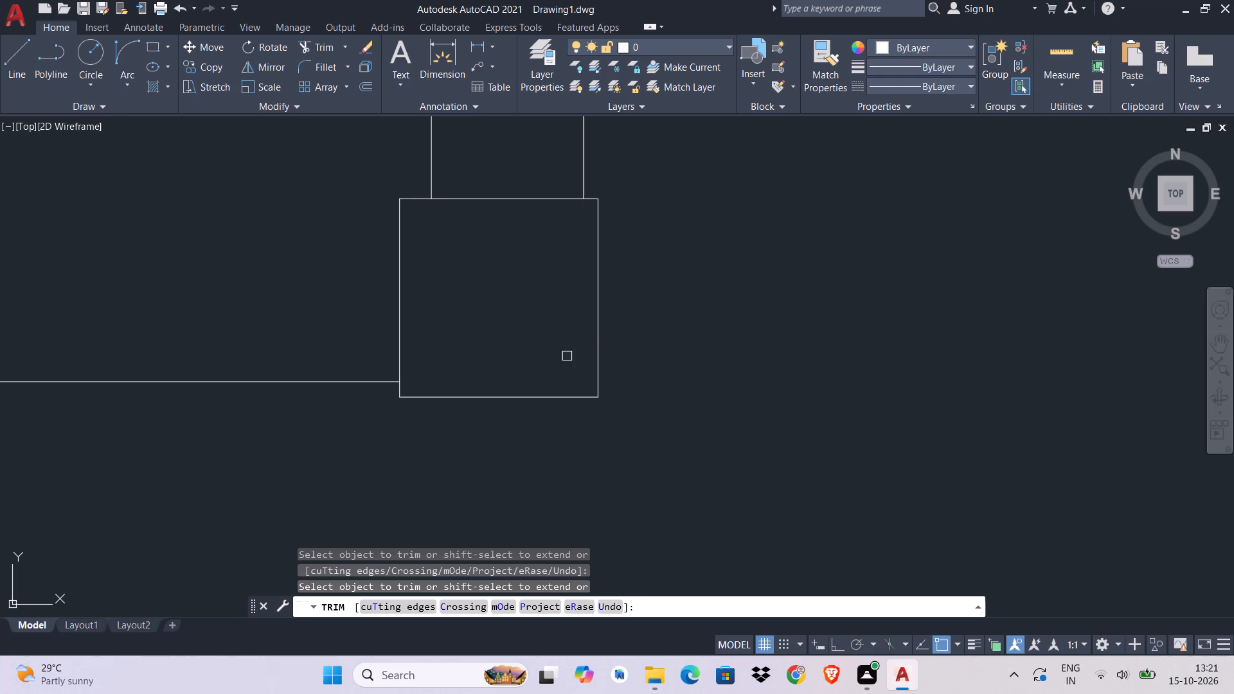
# Trim away the wall lines inside the east wall column between the porch and the living room.
pyautogui.scroll(-7, 547, 386)
pyautogui.scroll(5, 544, 267)
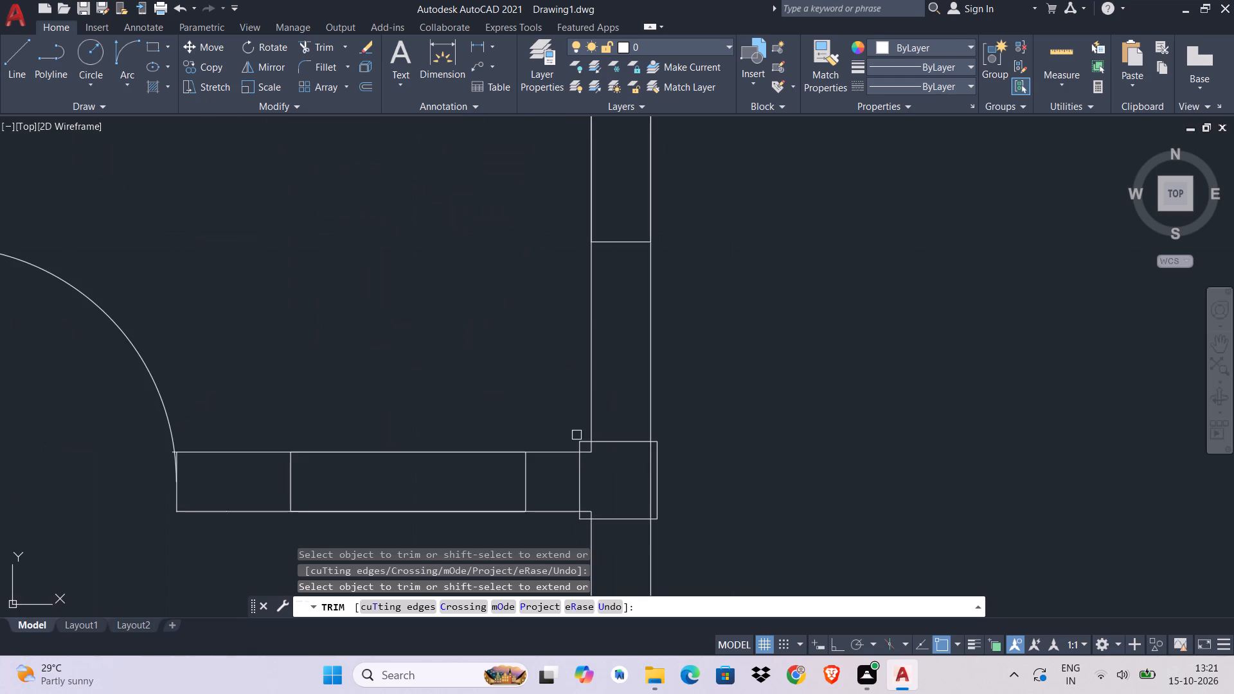
pyautogui.moveTo(577, 435); pyautogui.dragTo(555, 172, button='middle')
pyautogui.scroll(1, 599, 202)
pyautogui.click(647, 241)
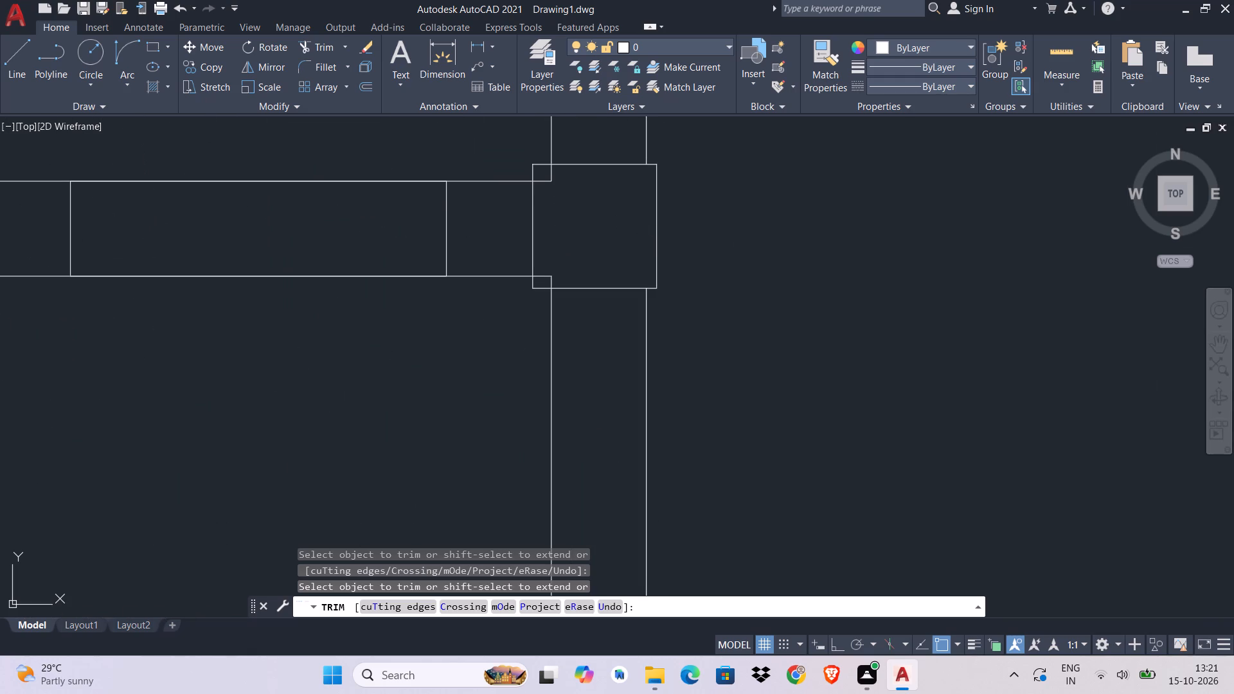
pyautogui.click(545, 182)
pyautogui.click(548, 176)
pyautogui.click(543, 278)
pyautogui.click(549, 280)
# Trim away the wall lines inside the column at the porch's northwest corner, beside the stairs.
pyautogui.moveTo(549, 280); pyautogui.dragTo(735, 301, button='middle')
pyautogui.scroll(-1, 735, 301)
pyautogui.scroll(1, 735, 301)
pyautogui.scroll(-1, 735, 301)
pyautogui.moveTo(331, 298); pyautogui.dragTo(868, 272, button='middle')
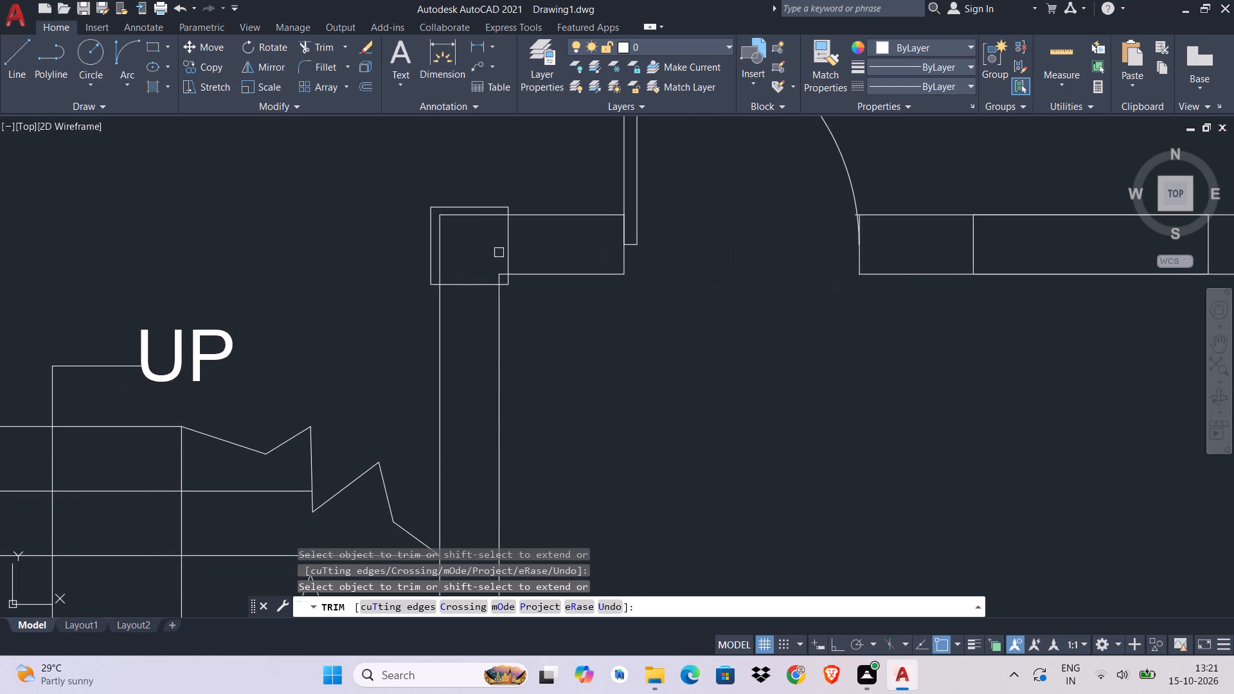
pyautogui.scroll(2, 462, 248)
pyautogui.click(440, 172)
pyautogui.click(407, 208)
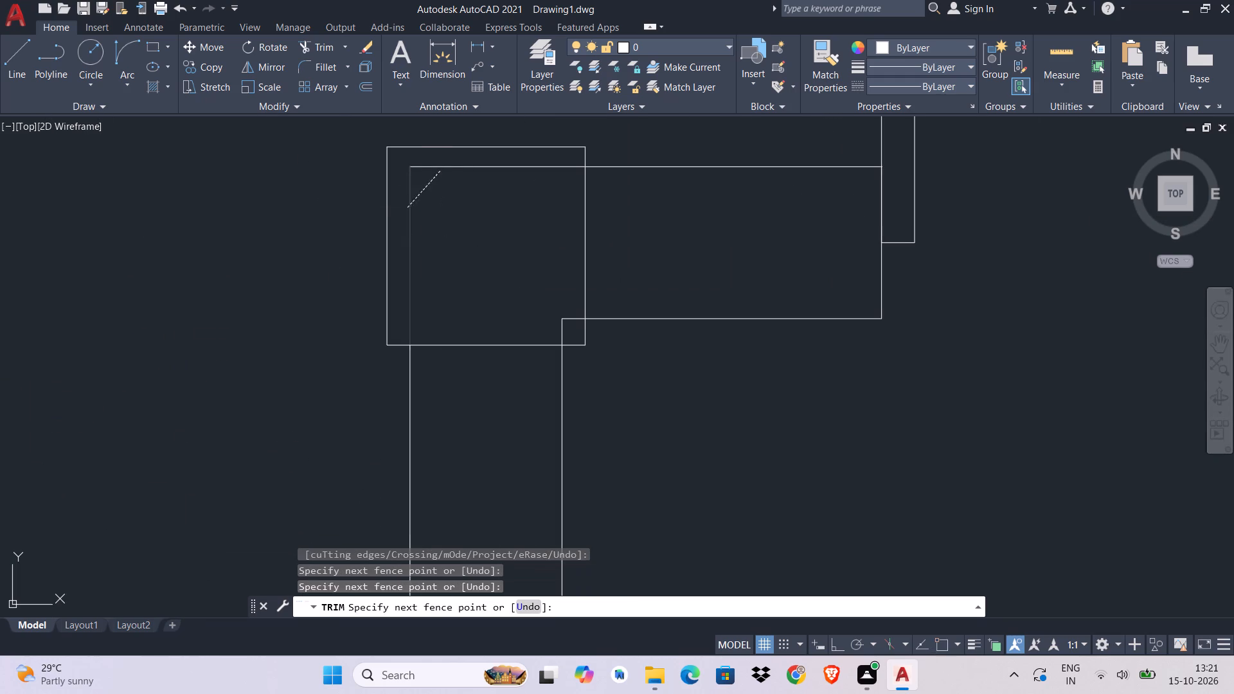
pyautogui.click(437, 162)
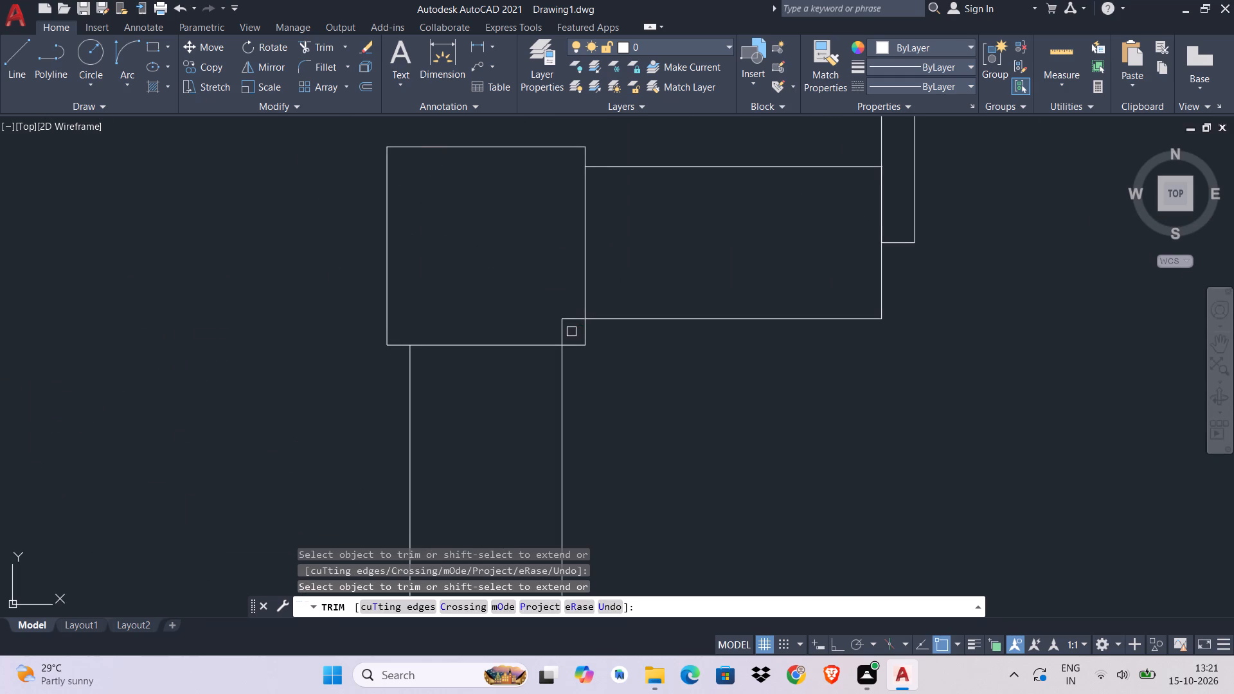
pyautogui.click(569, 331)
pyautogui.click(553, 327)
pyautogui.click(568, 323)
pyautogui.scroll(-5, 556, 314)
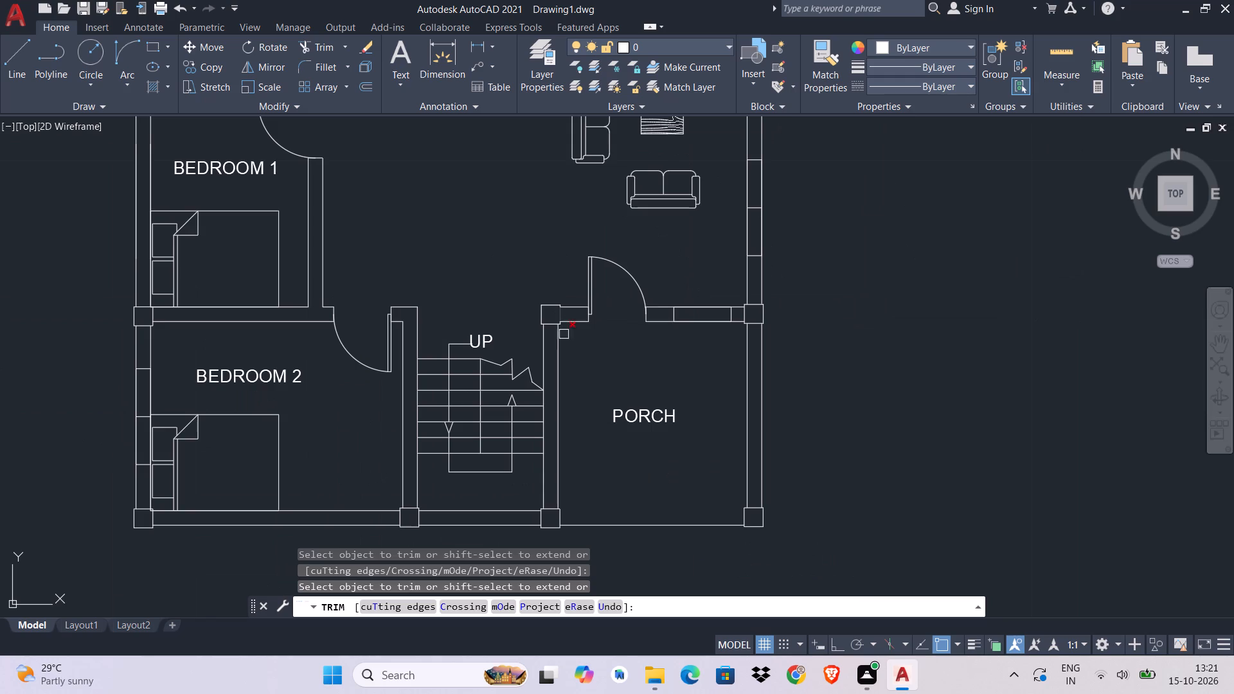
pyautogui.moveTo(617, 247); pyautogui.dragTo(617, 377, button='middle')
pyautogui.moveTo(639, 244); pyautogui.dragTo(650, 402, button='middle')
pyautogui.scroll(-2, 632, 319)
pyautogui.moveTo(632, 321); pyautogui.dragTo(716, 235, button='middle')
pyautogui.press('Escape')
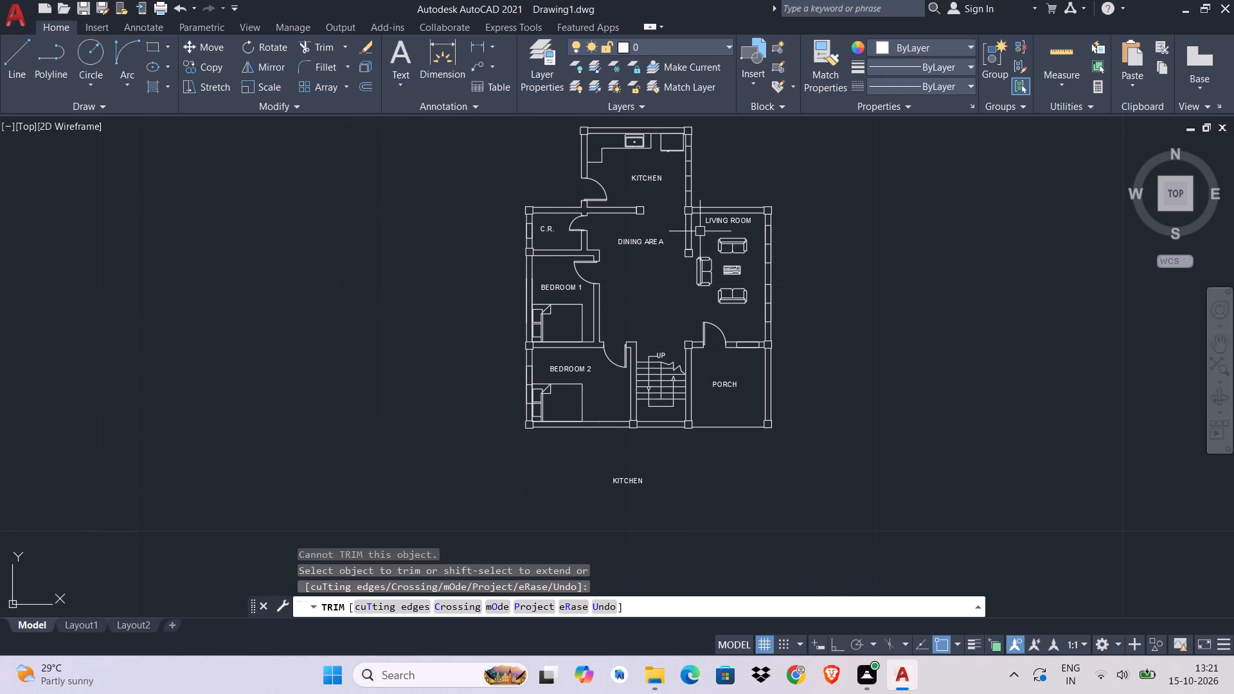
pyautogui.press('Escape')
pyautogui.press('Escape')
pyautogui.press('Escape')
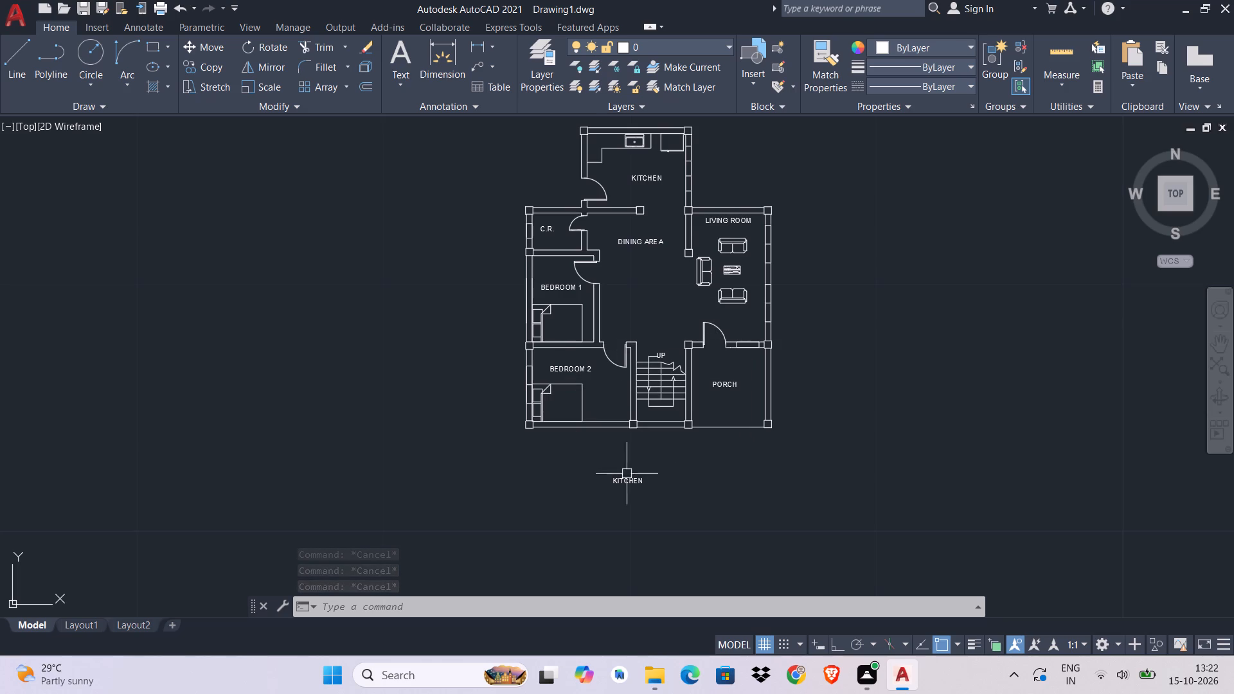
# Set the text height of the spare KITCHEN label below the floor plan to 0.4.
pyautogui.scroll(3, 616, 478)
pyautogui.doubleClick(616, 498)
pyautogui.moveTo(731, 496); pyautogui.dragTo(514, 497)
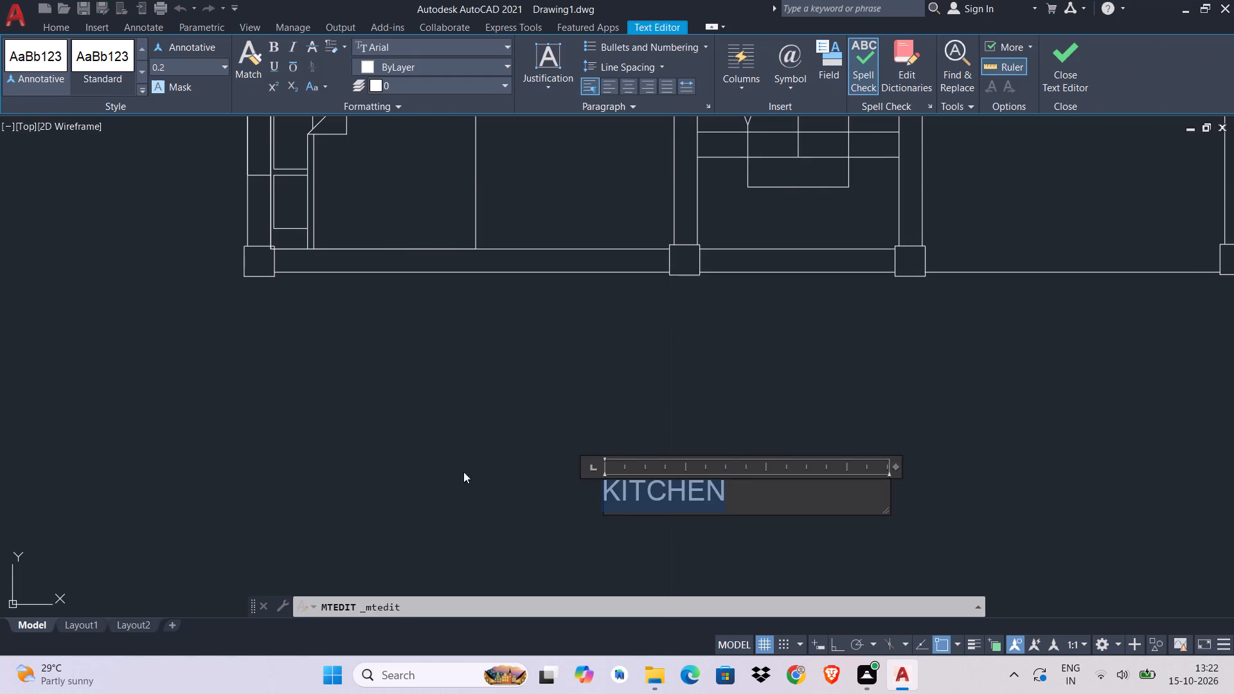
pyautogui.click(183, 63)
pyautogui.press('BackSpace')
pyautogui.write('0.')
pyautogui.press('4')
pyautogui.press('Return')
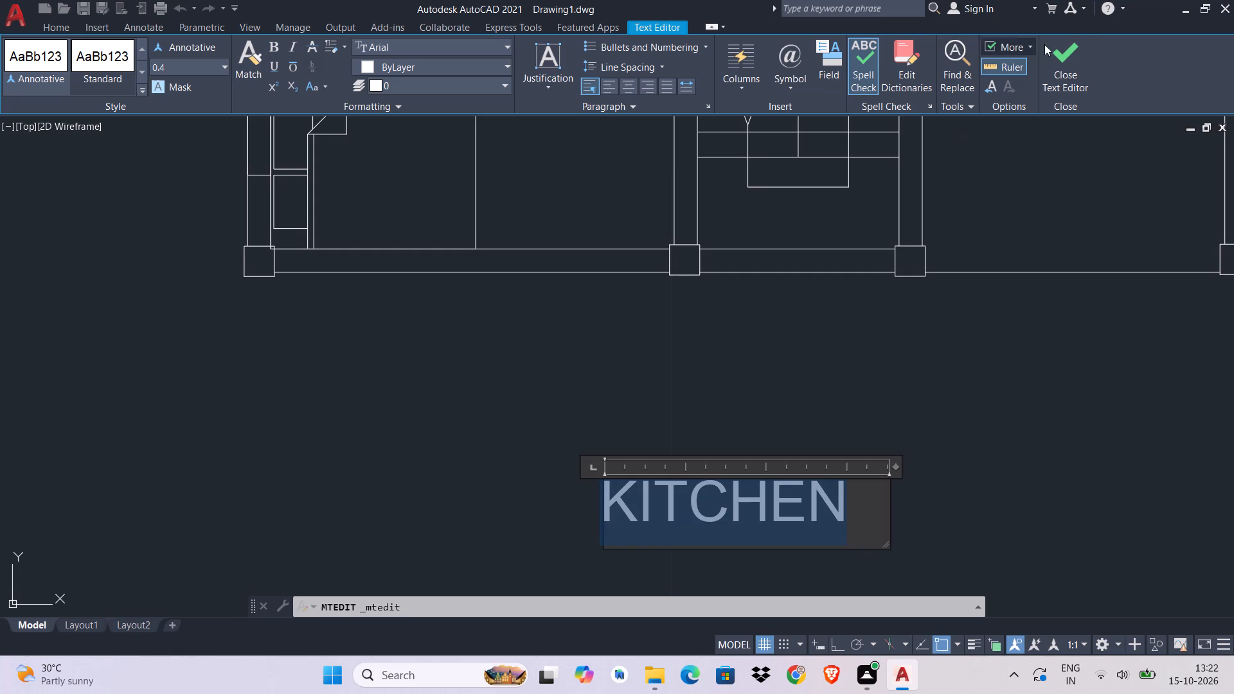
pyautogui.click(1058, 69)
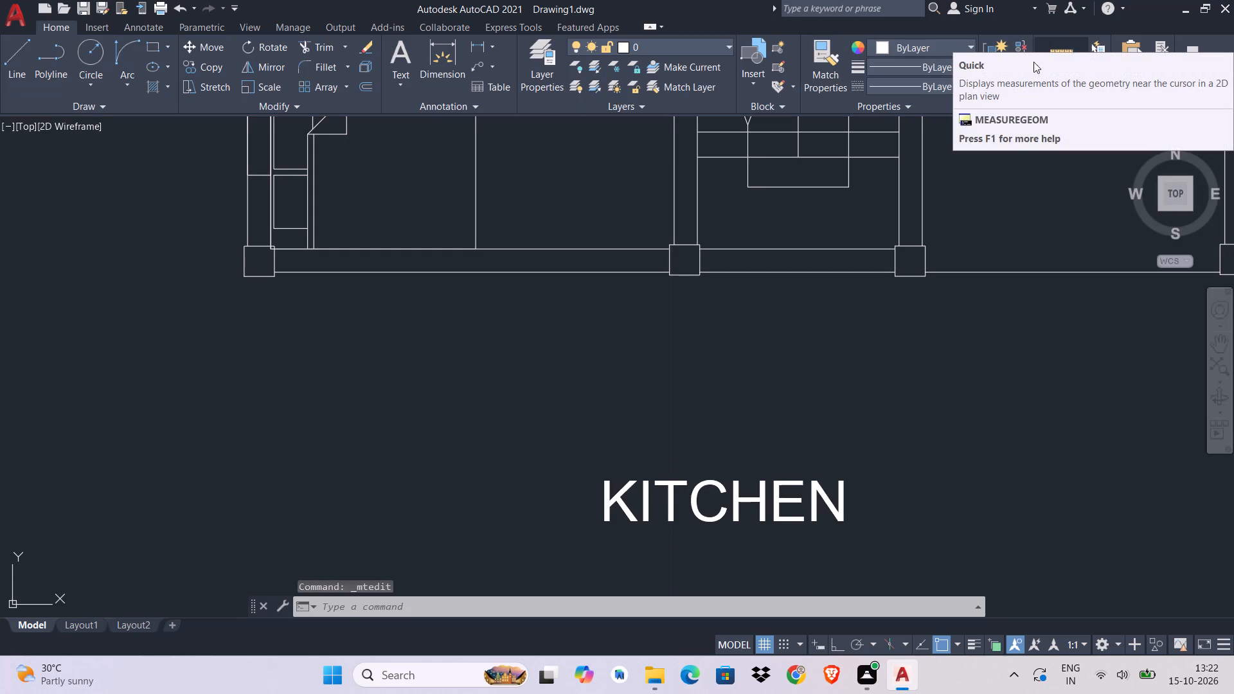
# Replace the spare KITCHEN label's text with GROUND FLOOR PLAN and widen its text box to fit on one line.
pyautogui.doubleClick(785, 489)
pyautogui.moveTo(889, 505); pyautogui.dragTo(873, 512)
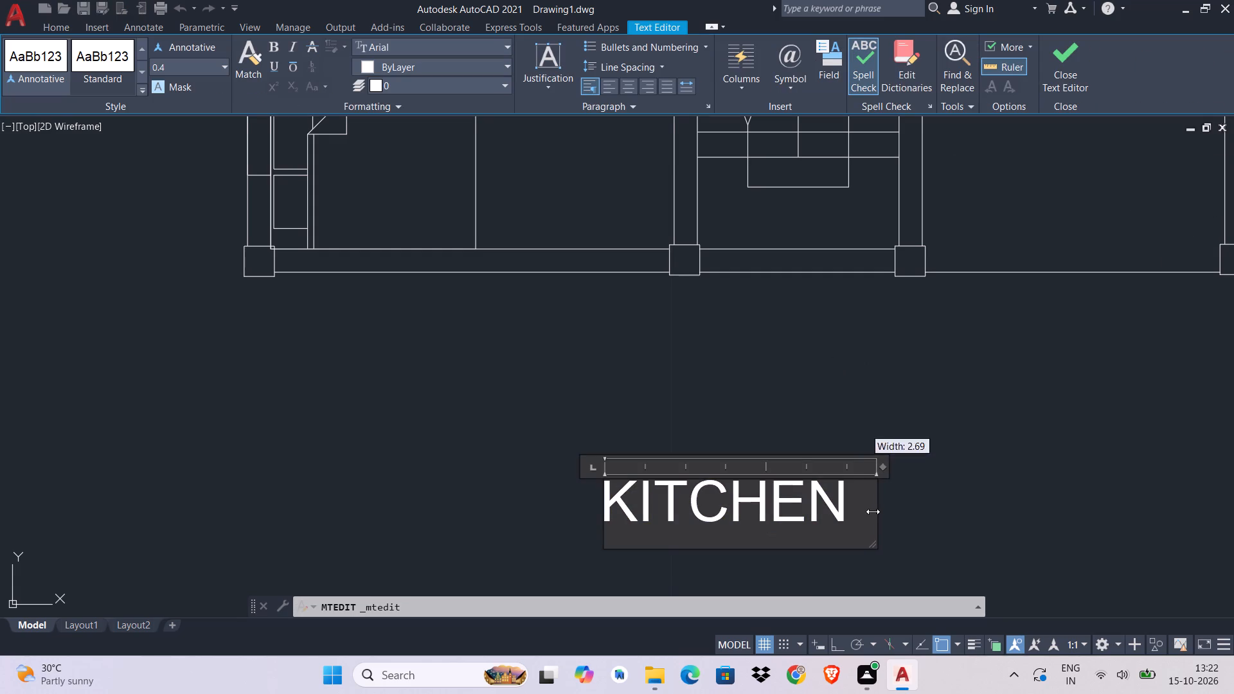
pyautogui.moveTo(872, 512); pyautogui.dragTo(1017, 512)
pyautogui.moveTo(838, 499); pyautogui.dragTo(622, 499)
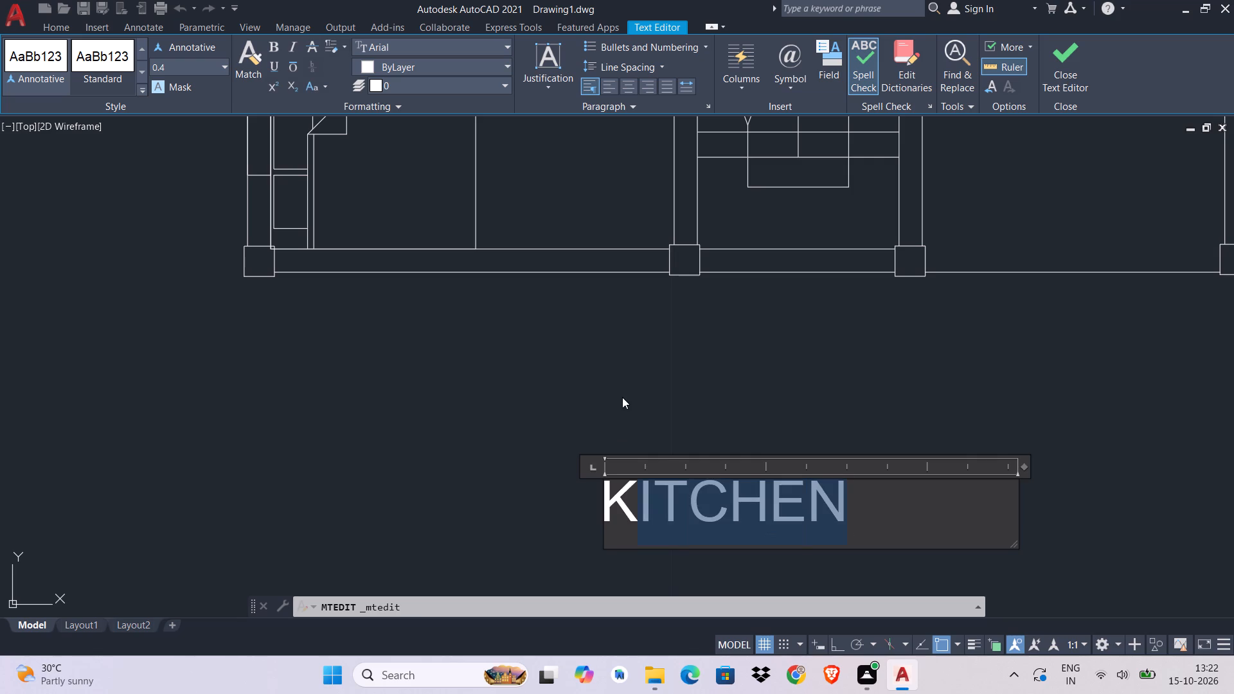
pyautogui.moveTo(855, 500); pyautogui.dragTo(533, 518)
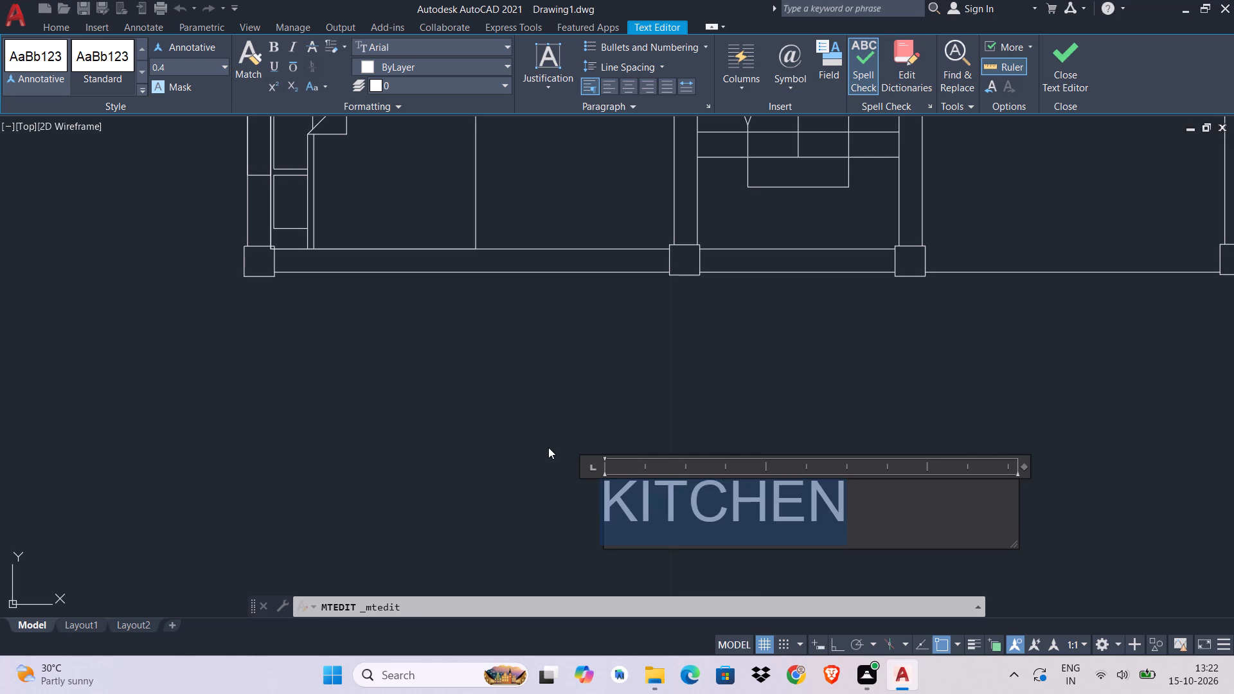
pyautogui.press('BackSpace')
pyautogui.write('GROUND')
pyautogui.press('space')
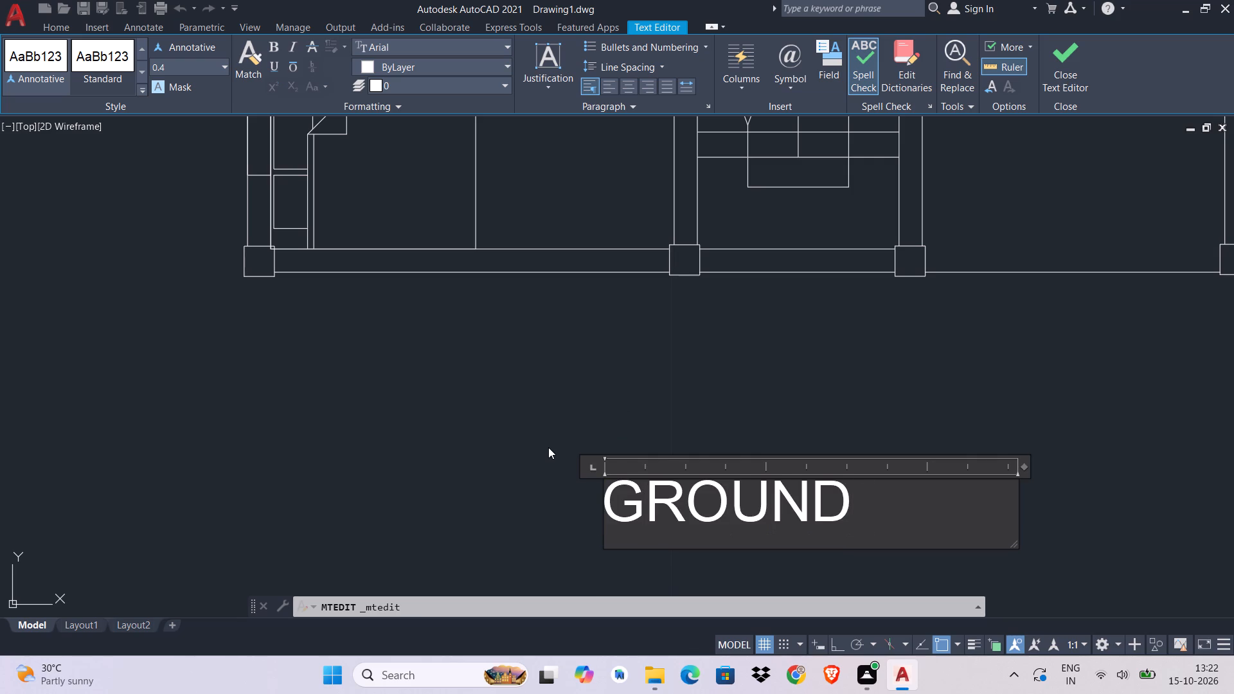
pyautogui.write('FLOOR')
pyautogui.press('space')
pyautogui.write('PLAN')
pyautogui.moveTo(657, 391); pyautogui.dragTo(431, 332, button='middle')
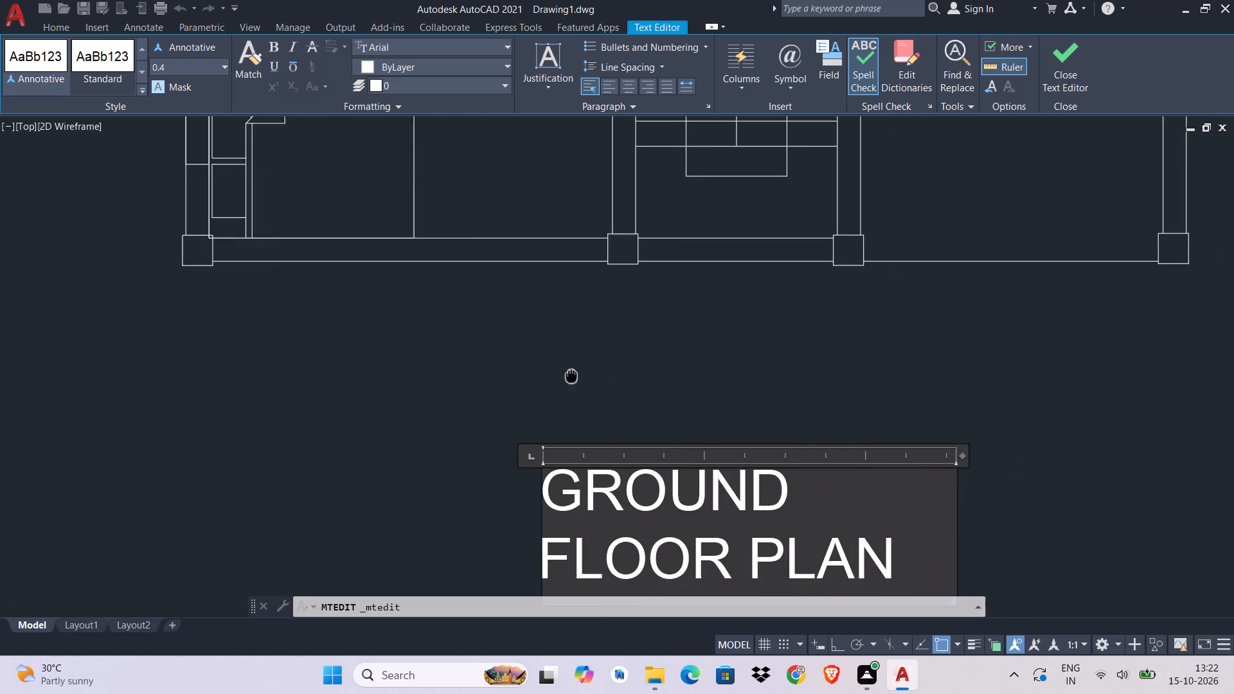
pyautogui.moveTo(431, 332); pyautogui.dragTo(197, 241, button='middle')
pyautogui.moveTo(556, 462); pyautogui.dragTo(745, 449)
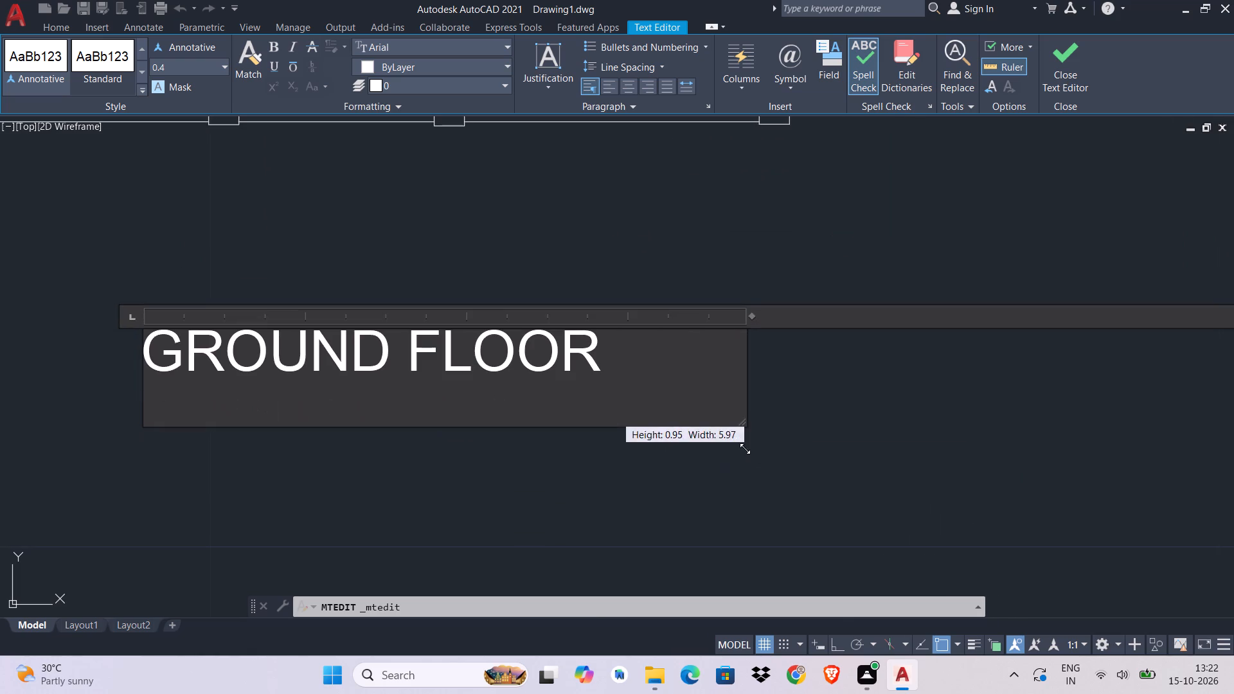
pyautogui.moveTo(745, 449); pyautogui.dragTo(850, 422)
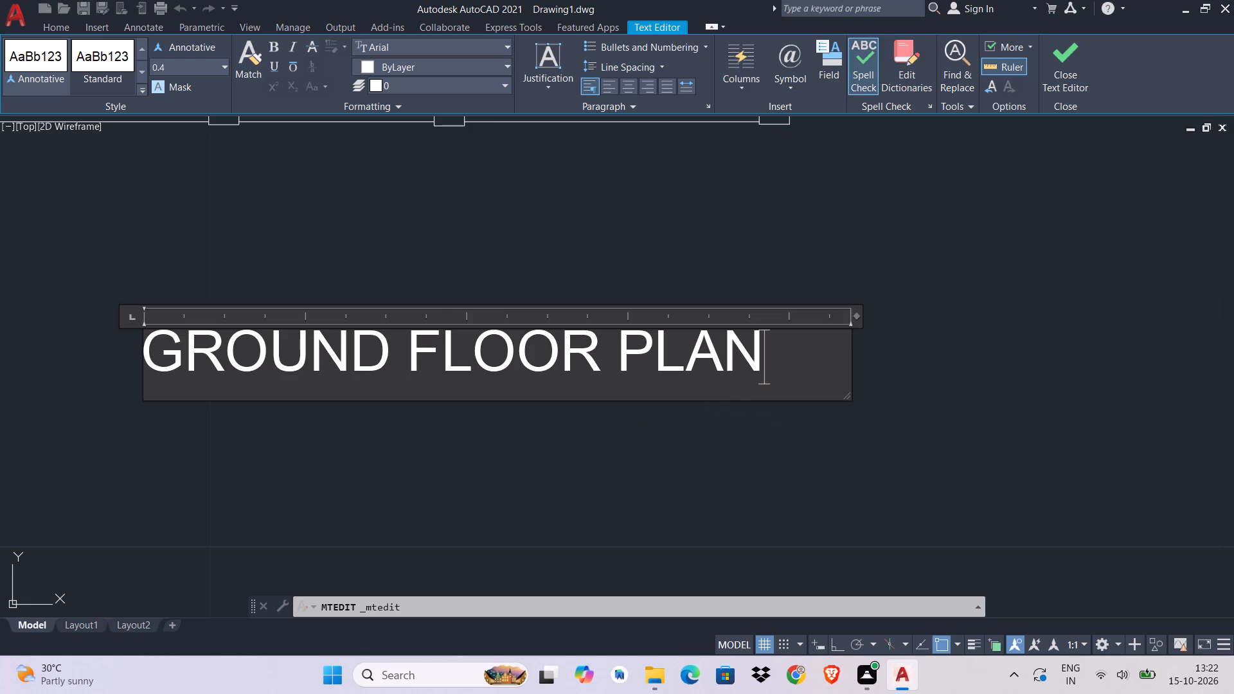
# Set the GROUND FLOOR PLAN title's text height to 0.3 and finish editing the text.
pyautogui.scroll(-4, 423, 328)
pyautogui.moveTo(368, 326); pyautogui.dragTo(665, 484, button='middle')
pyautogui.scroll(1, 751, 491)
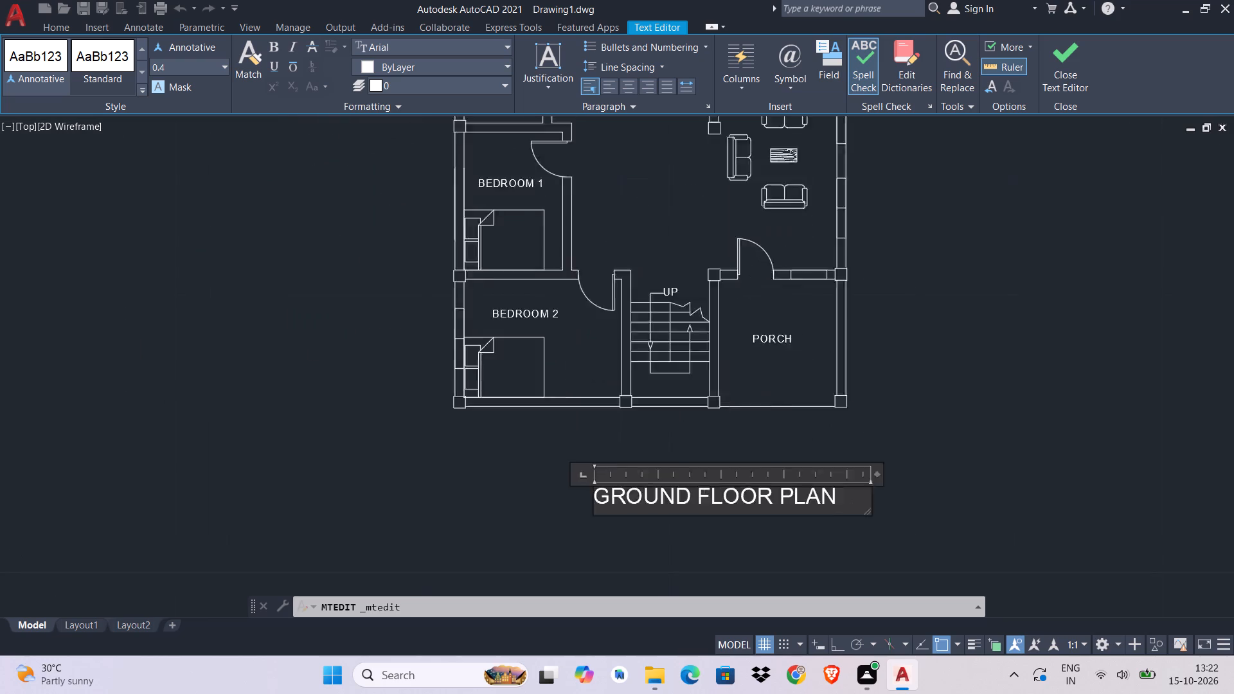
pyautogui.scroll(1, 751, 491)
pyautogui.moveTo(902, 504); pyautogui.dragTo(442, 463)
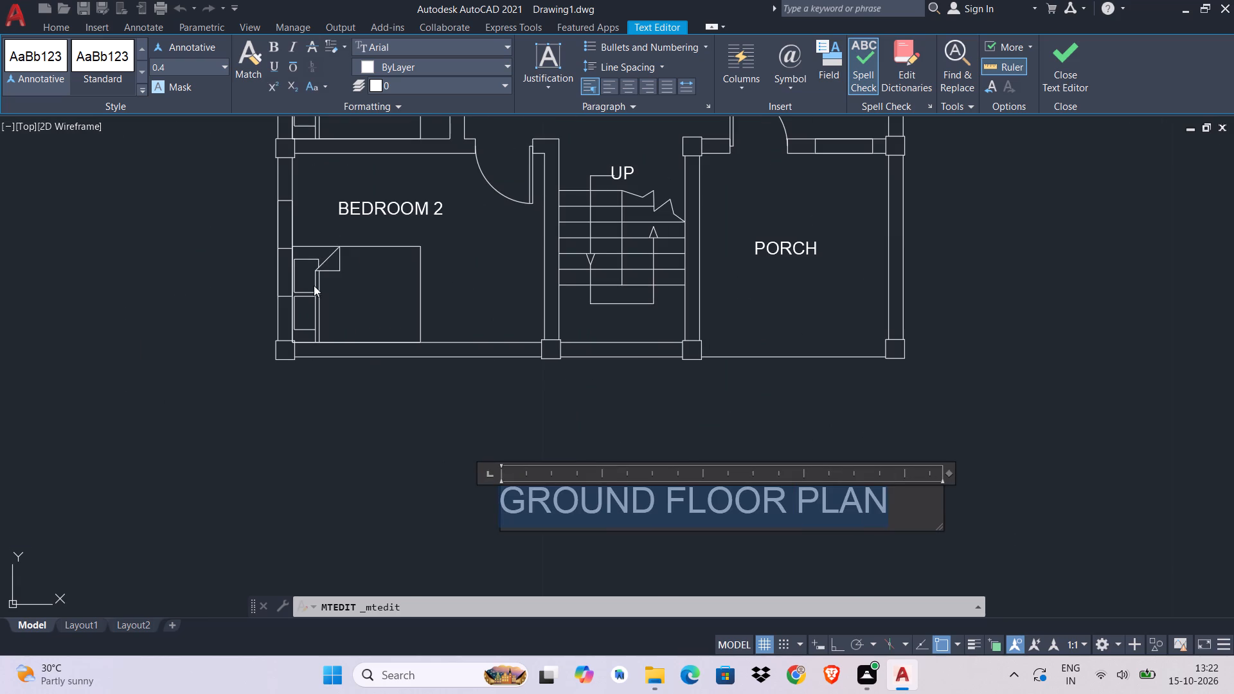
pyautogui.click(185, 66)
pyautogui.press('BackSpace')
pyautogui.write('0.3')
pyautogui.press('Return')
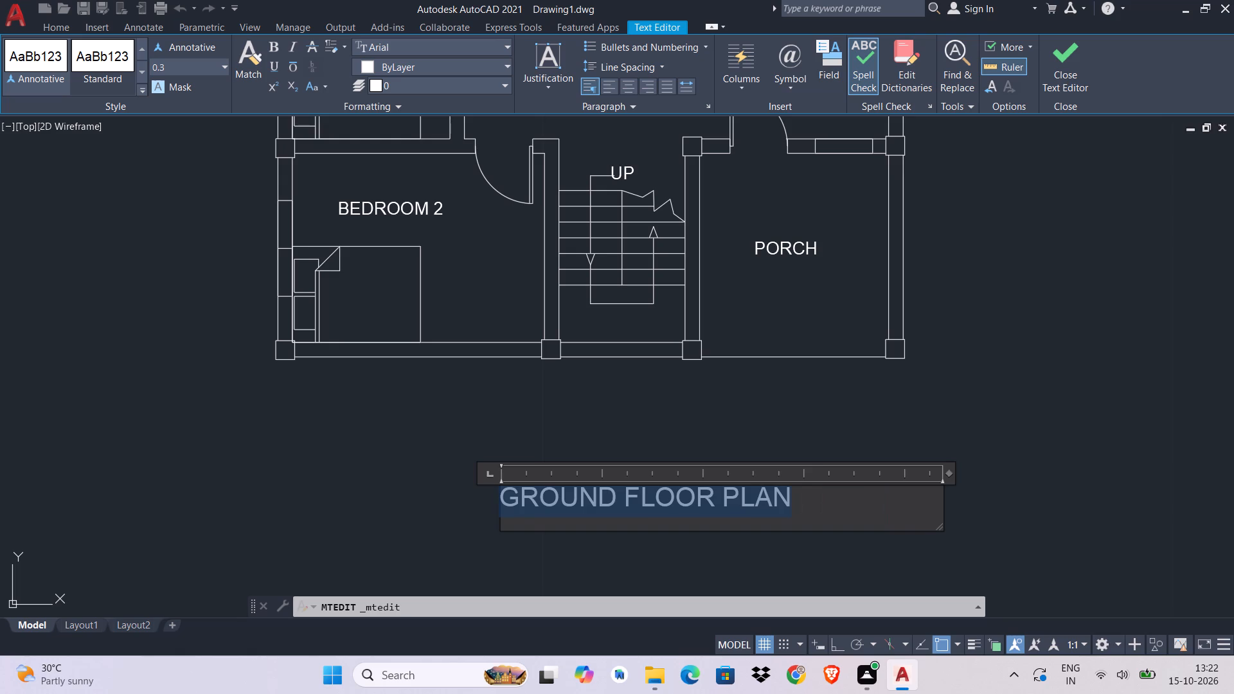
pyautogui.click(1051, 58)
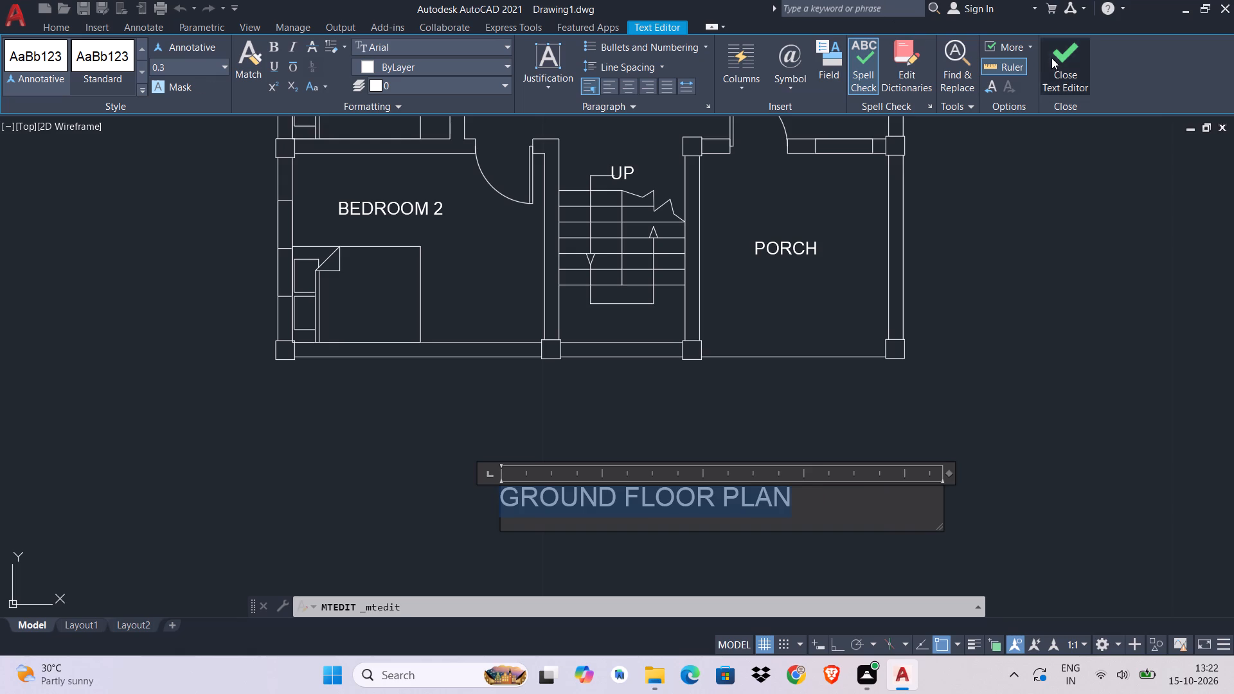
# Move the GROUND FLOOR PLAN title closer to the plan, roughly centred beneath its south wall.
pyautogui.moveTo(620, 435); pyautogui.dragTo(616, 314, button='middle')
pyautogui.click(578, 375)
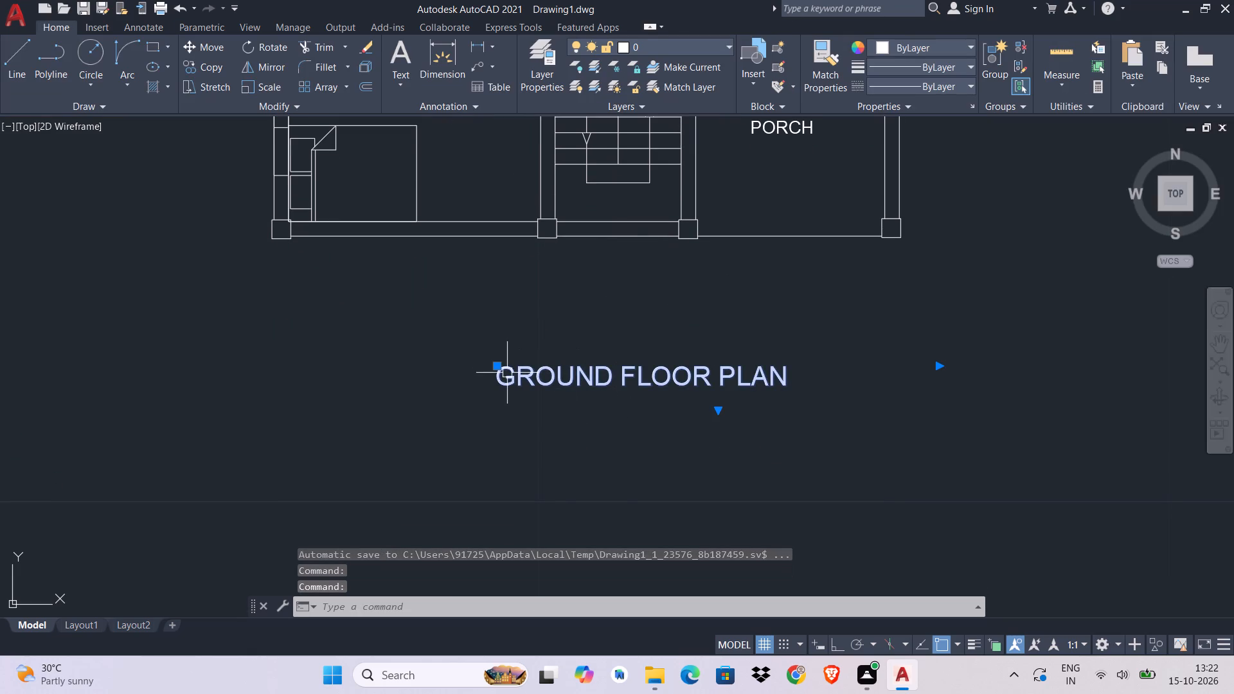
pyautogui.click(496, 366)
pyautogui.click(444, 334)
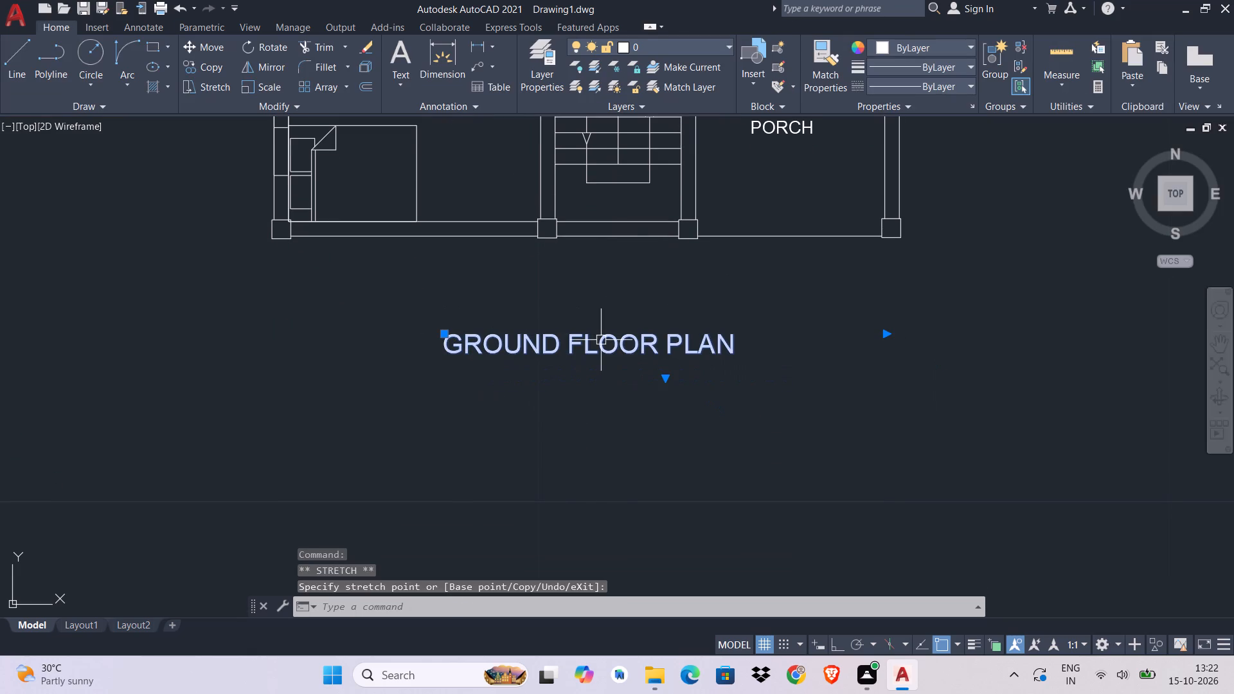
pyautogui.press('Escape')
pyautogui.press('Escape')
pyautogui.press('Escape')
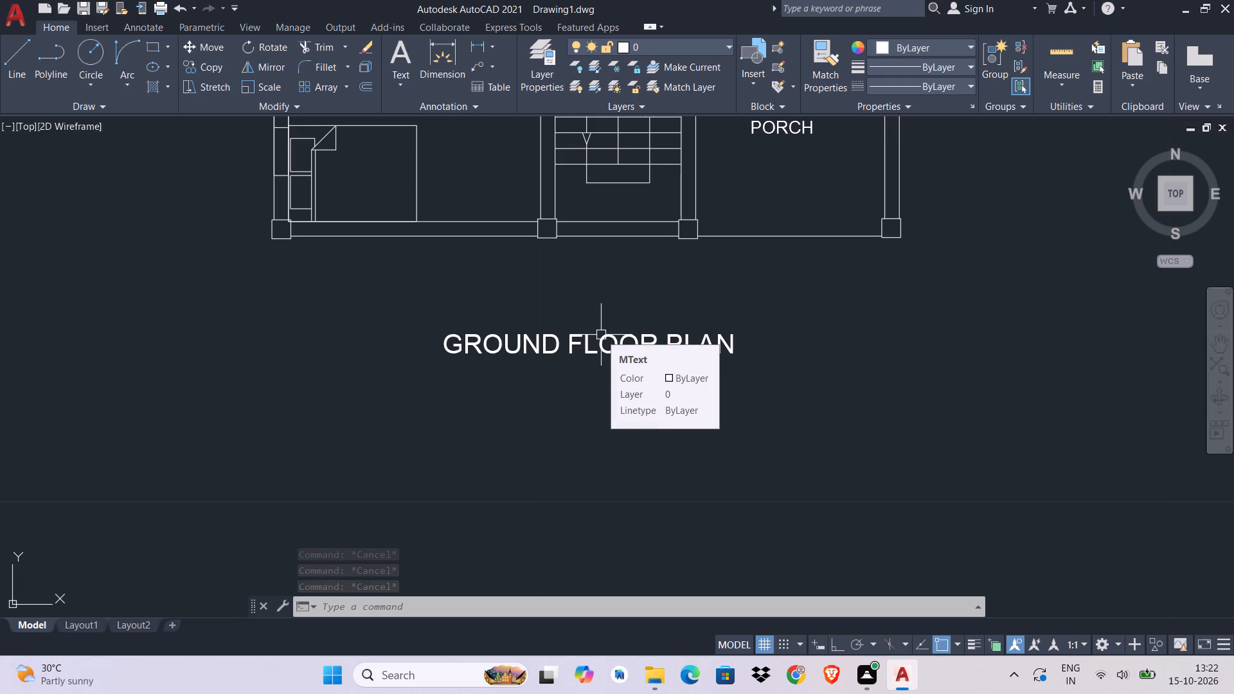
# Dimension the C.R.'s interior width between the inner faces of its west and east walls, with Ortho on.
pyautogui.moveTo(451, 171); pyautogui.dragTo(491, 537, button='middle')
pyautogui.scroll(-2, 517, 272)
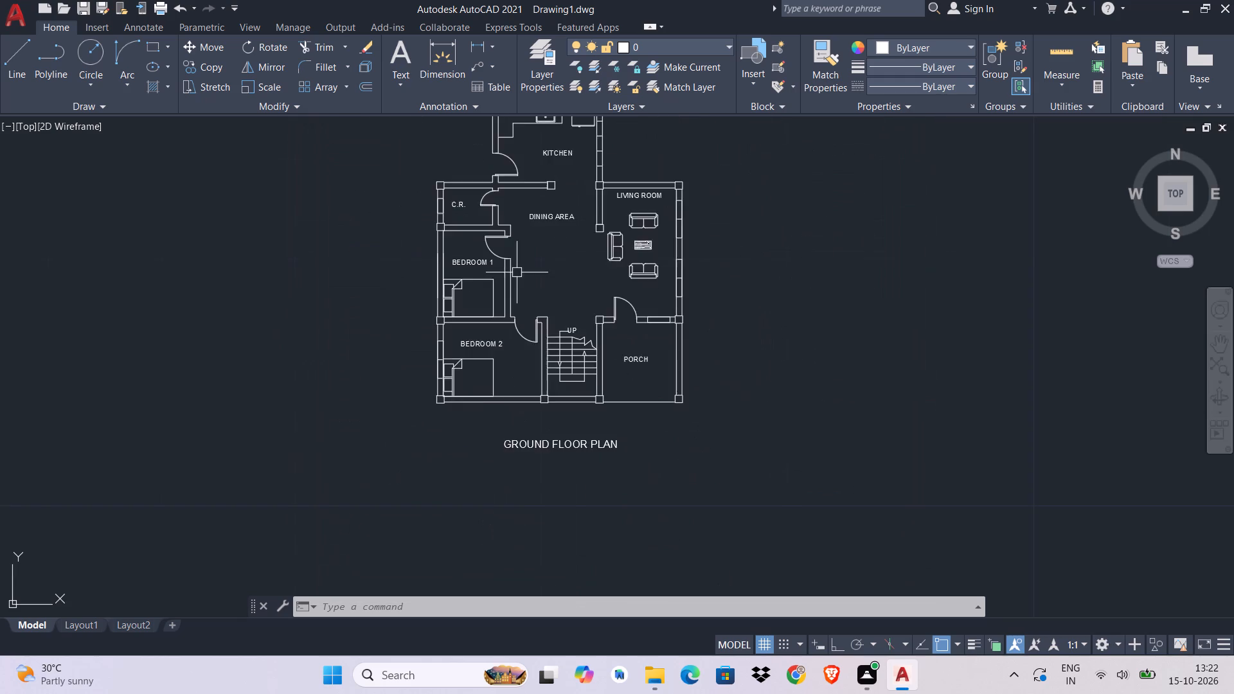
pyautogui.moveTo(517, 272); pyautogui.dragTo(590, 499, button='middle')
pyautogui.scroll(4, 499, 378)
pyautogui.moveTo(784, 290); pyautogui.dragTo(778, 299, button='middle')
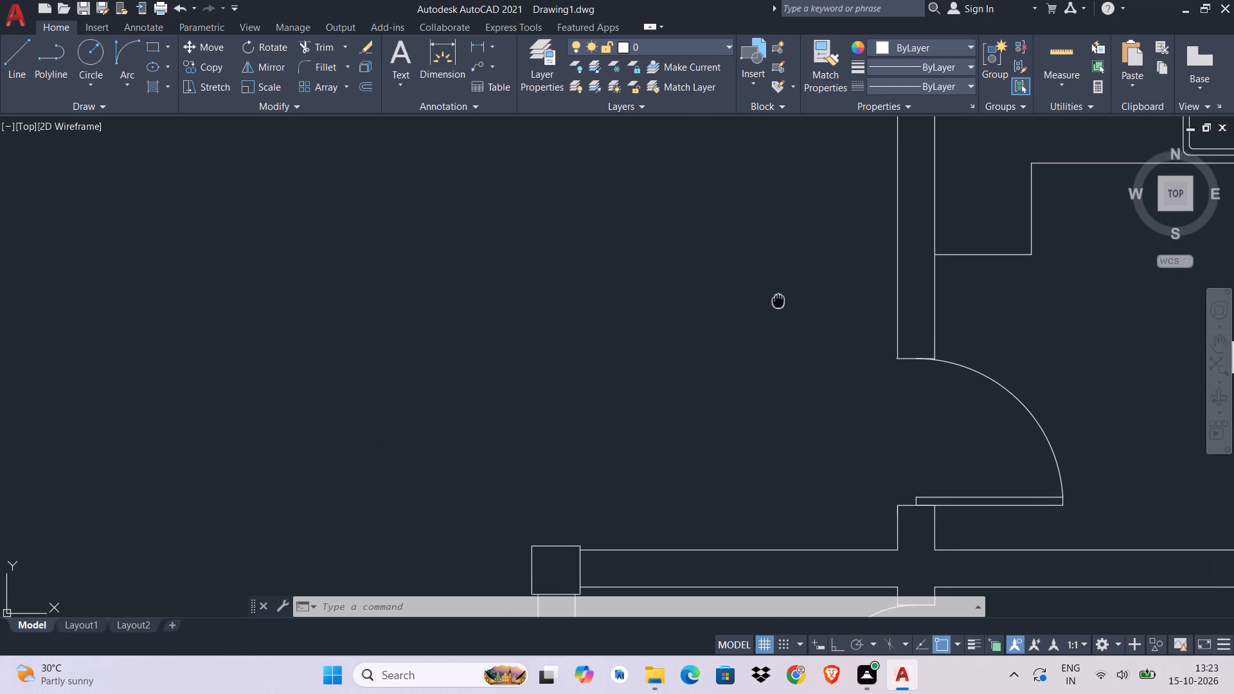
pyautogui.moveTo(778, 299); pyautogui.dragTo(684, 167, button='middle')
pyautogui.press('Escape')
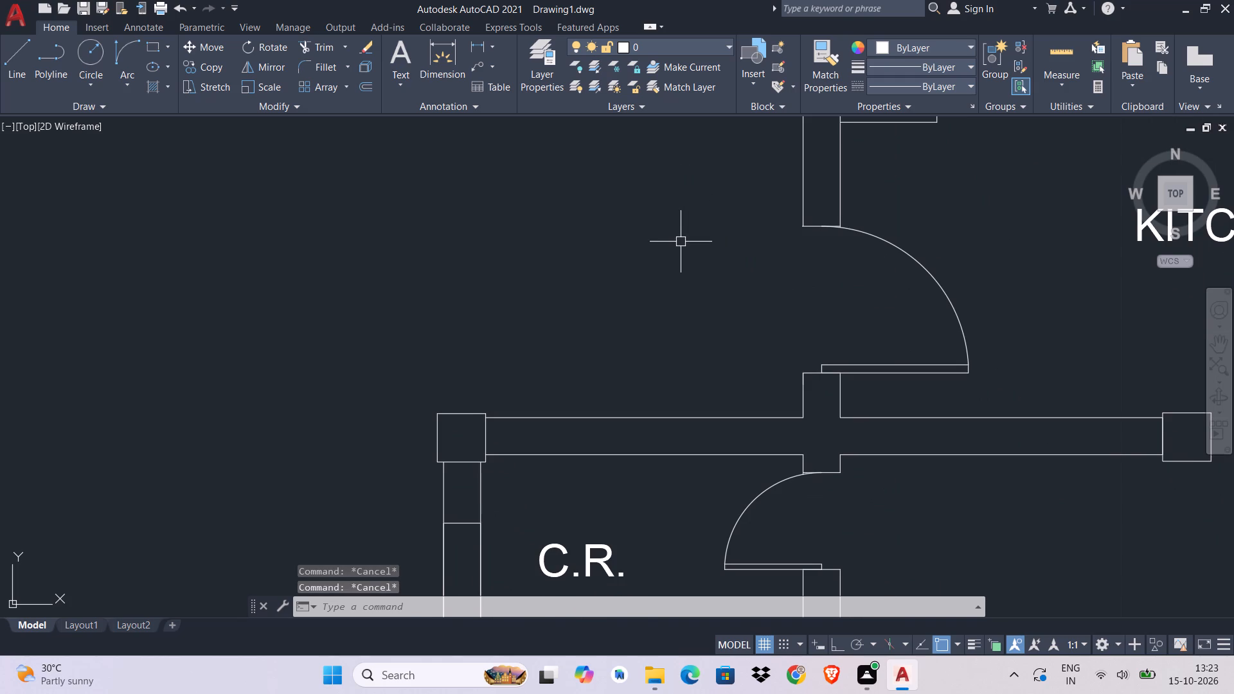
pyautogui.write('DIM')
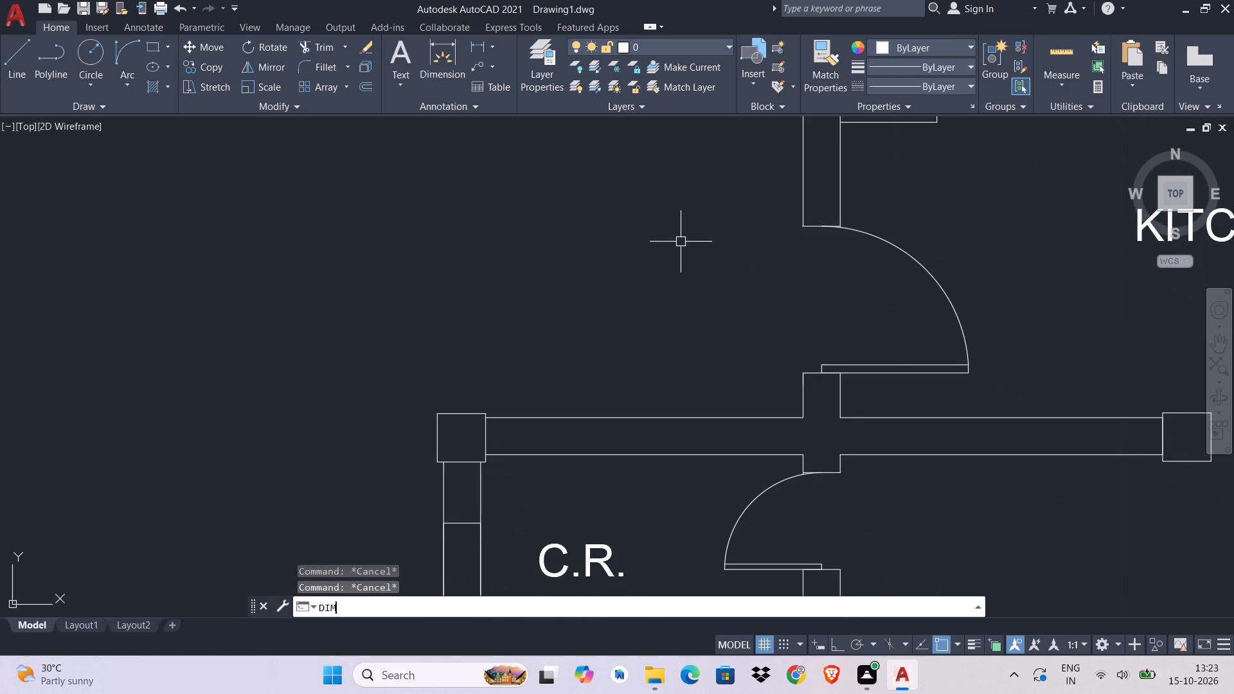
pyautogui.press('space')
pyautogui.moveTo(693, 394); pyautogui.dragTo(508, 190, button='middle')
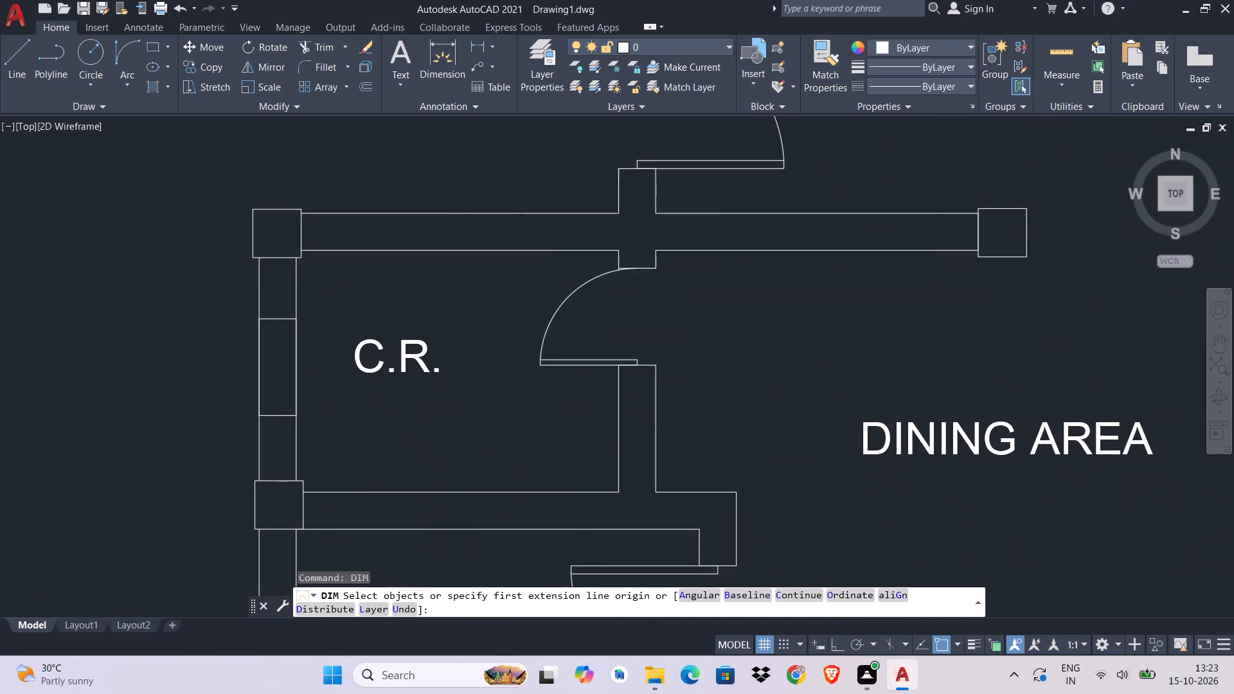
pyautogui.moveTo(519, 217); pyautogui.dragTo(586, 333, button='middle')
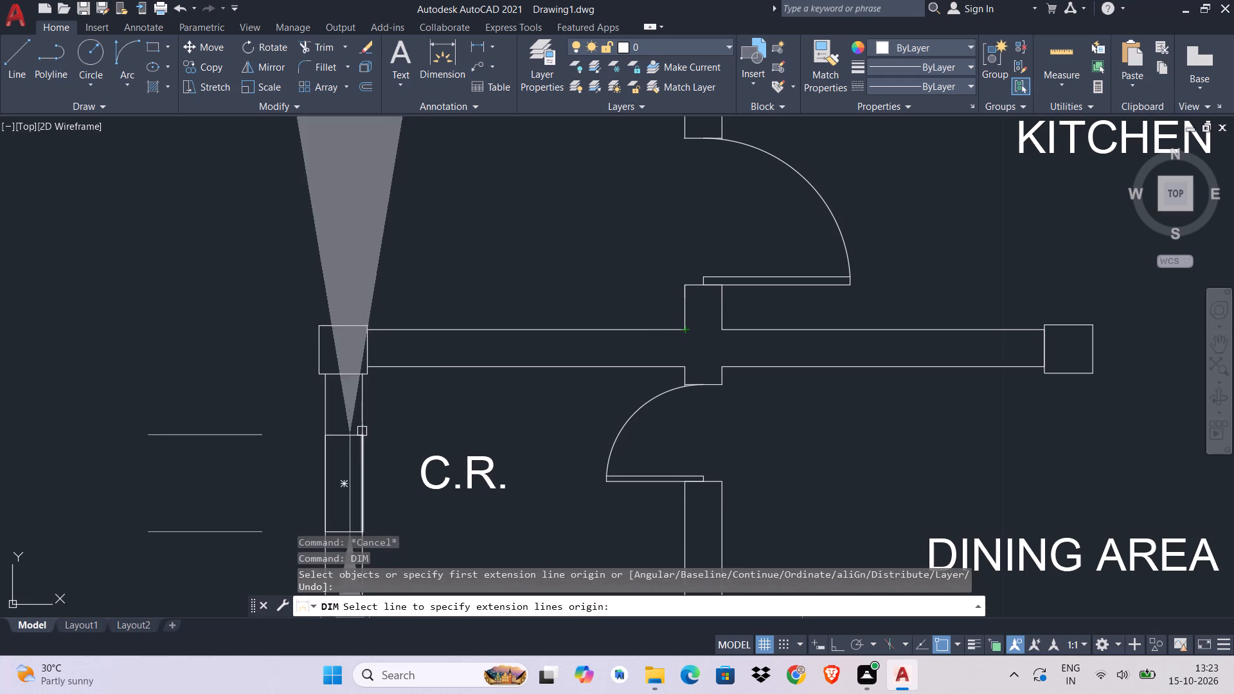
pyautogui.moveTo(361, 429); pyautogui.dragTo(361, 420, button='middle')
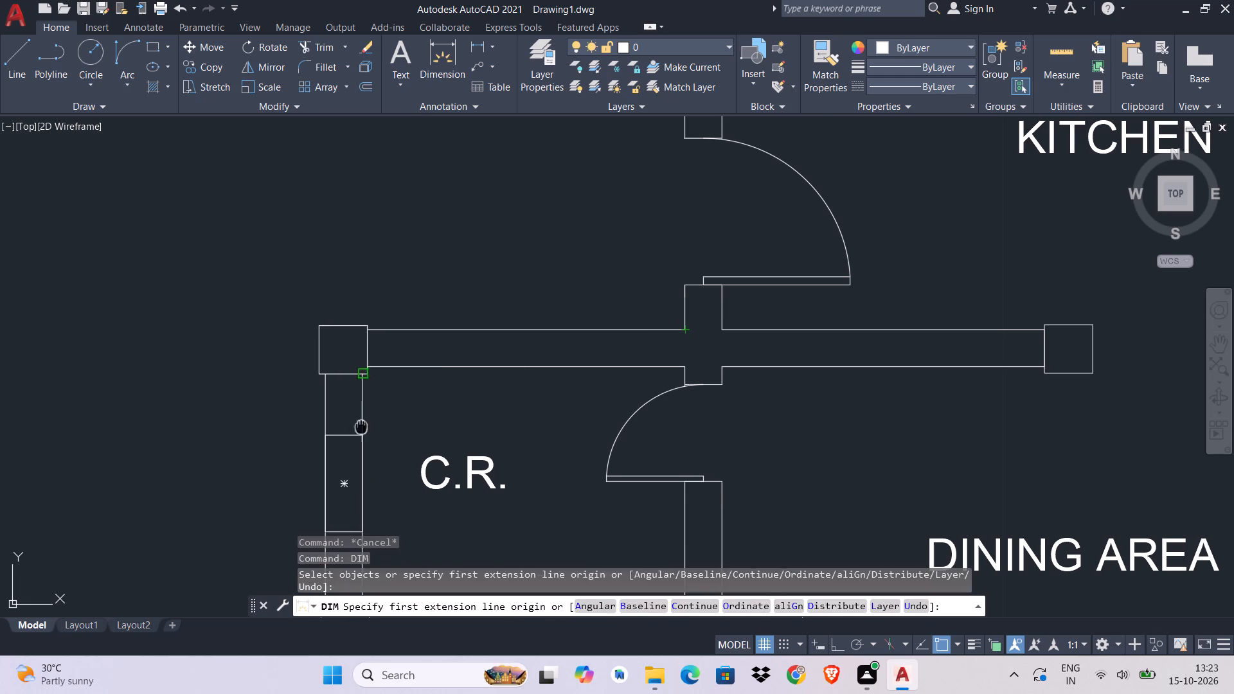
pyautogui.moveTo(361, 420); pyautogui.dragTo(354, 120, button='middle')
pyautogui.click(357, 291)
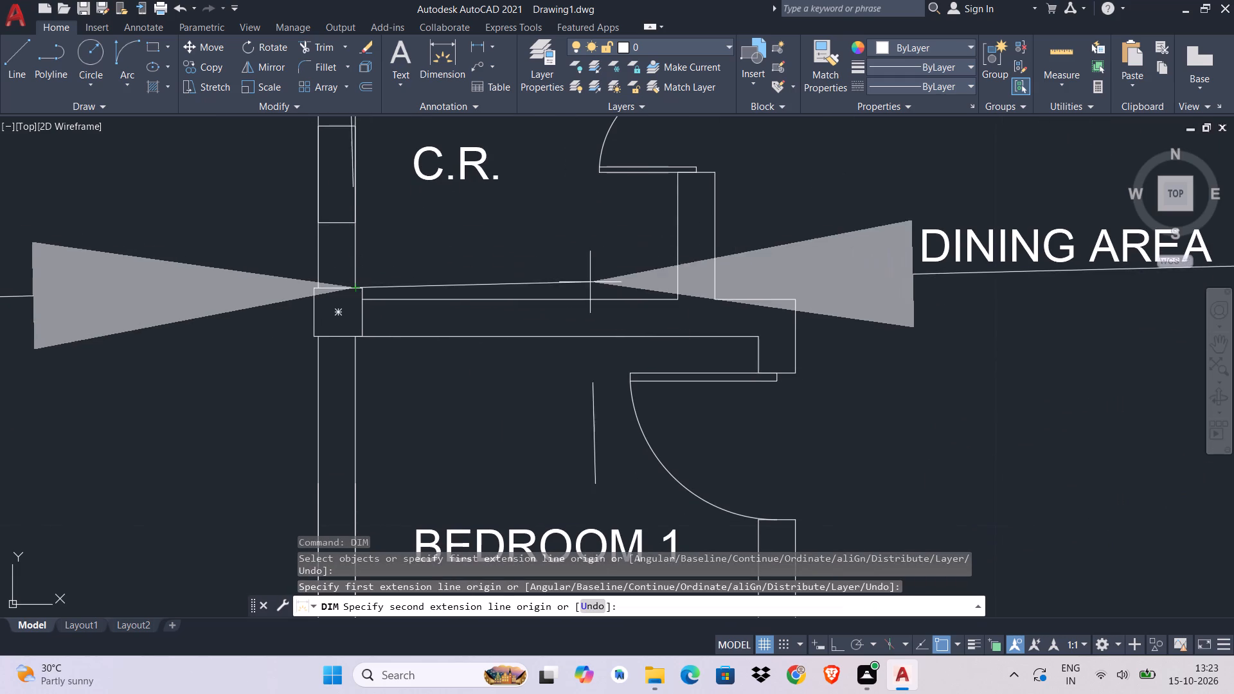
pyautogui.hotkey('ctrl', 'l')
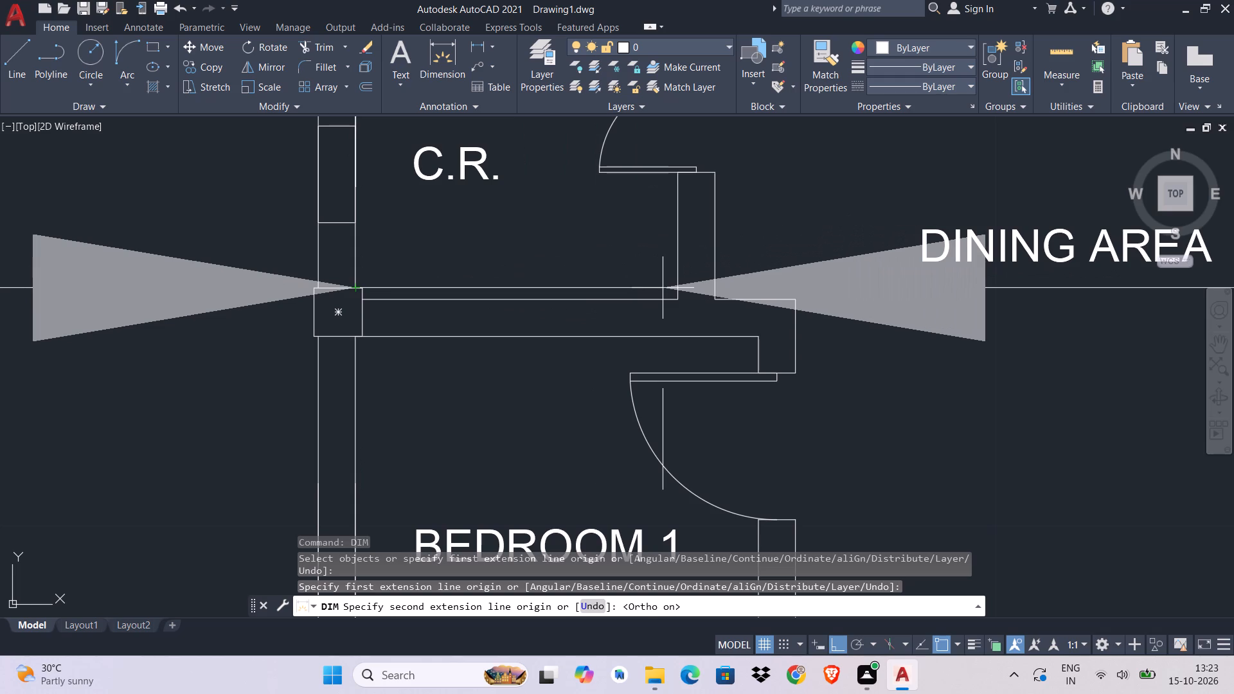
pyautogui.click(679, 290)
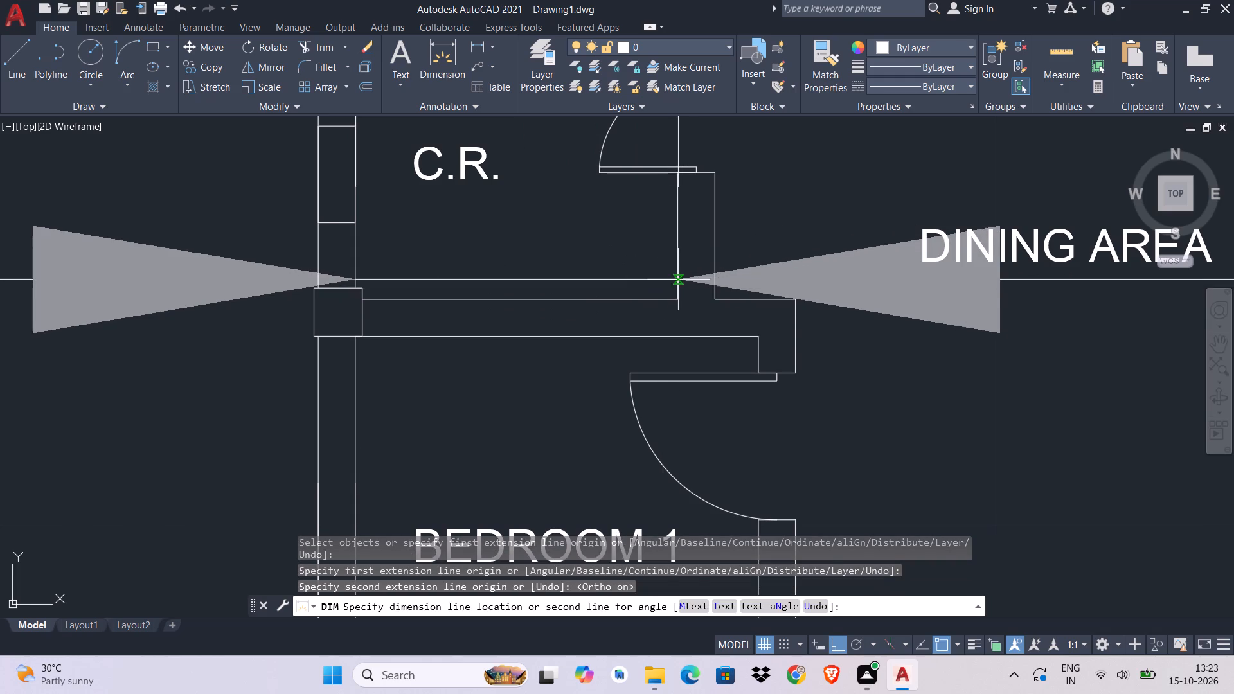
pyautogui.scroll(-3, 678, 280)
pyautogui.click(678, 280)
pyautogui.press('Escape')
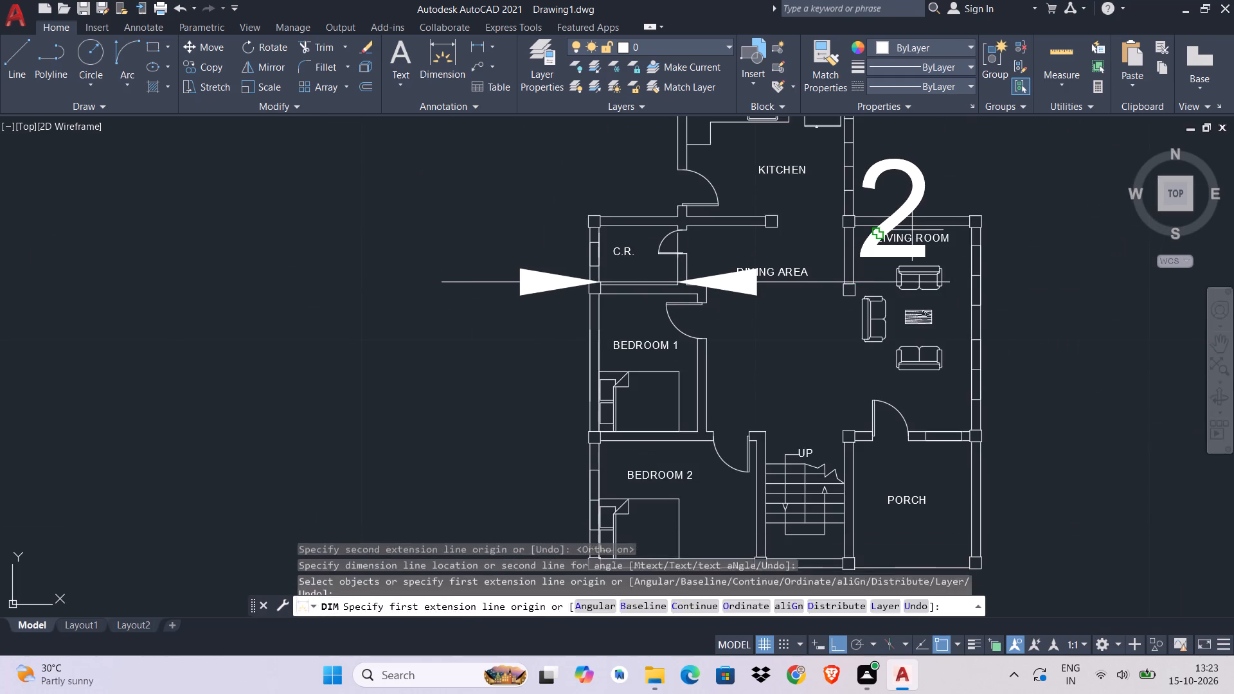
# Reposition the C.R. width dimension so its line crosses the room's middle and its text is centred between the walls.
pyautogui.click(919, 197)
pyautogui.click(895, 213)
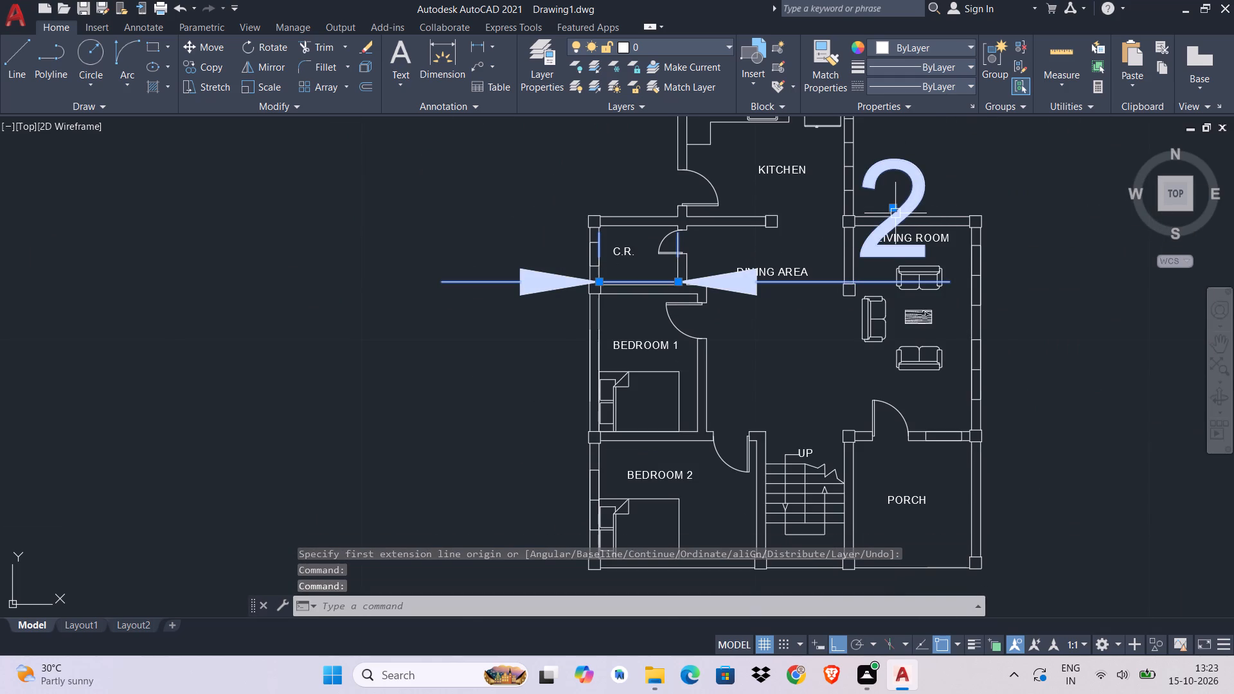
pyautogui.doubleClick(894, 211)
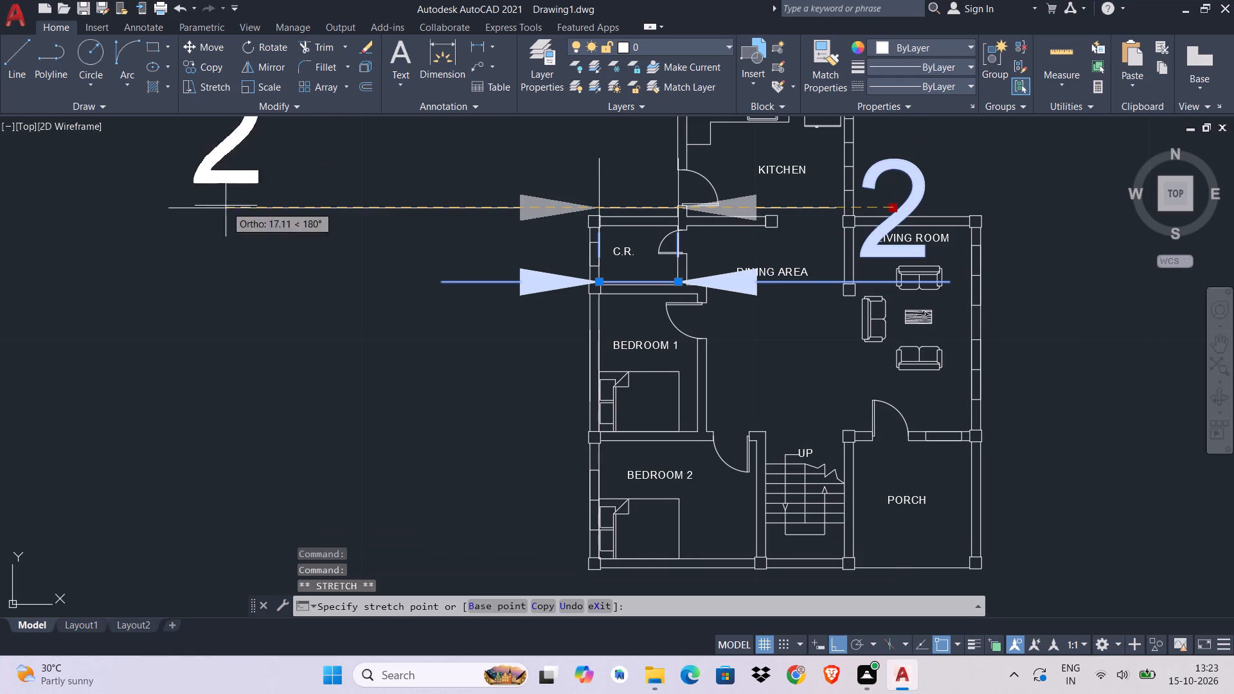
pyautogui.click(634, 249)
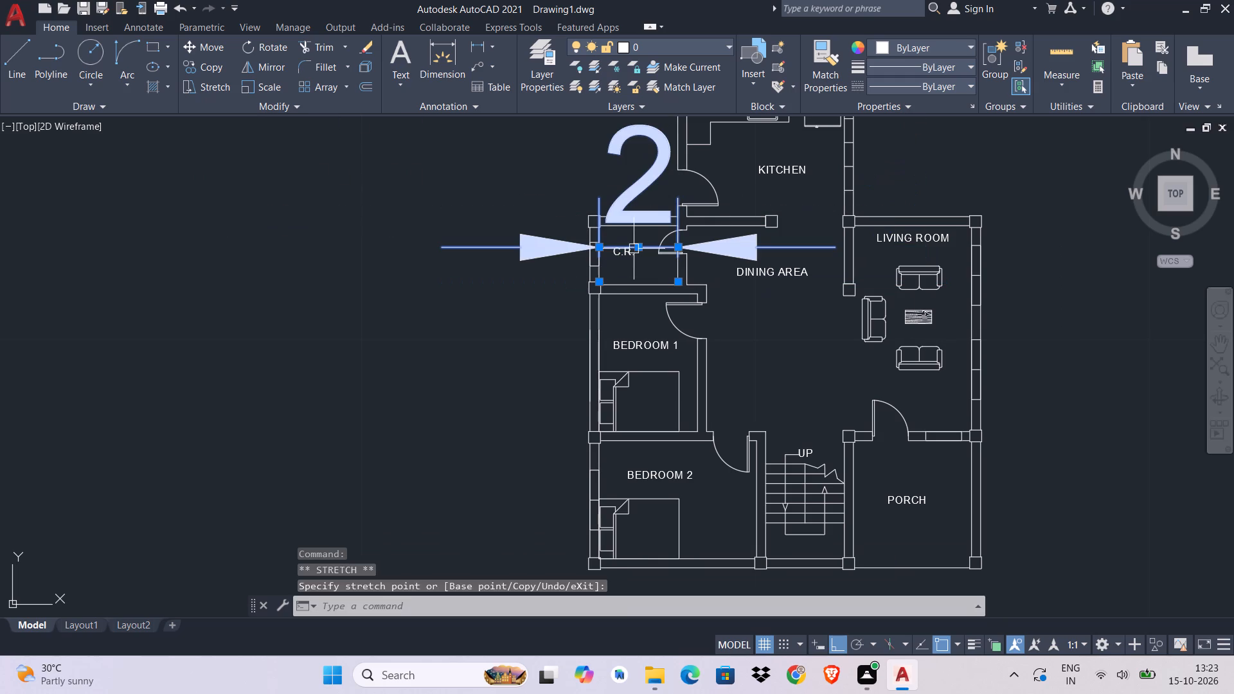
pyautogui.press('Escape')
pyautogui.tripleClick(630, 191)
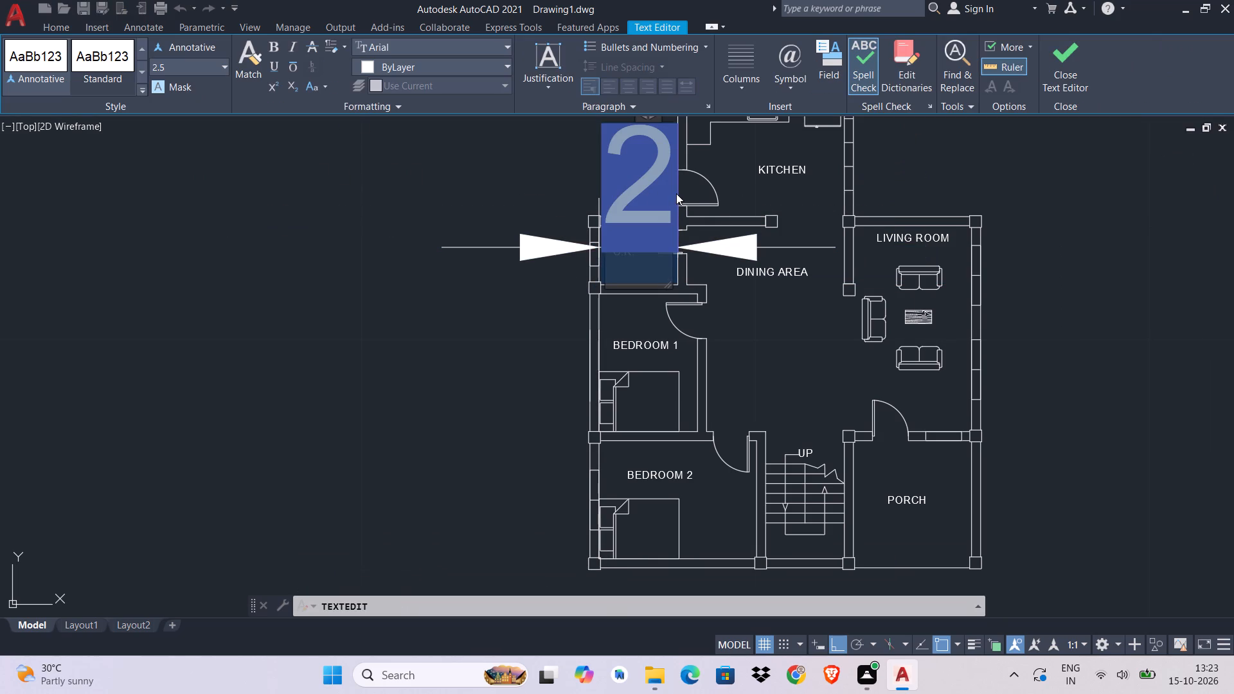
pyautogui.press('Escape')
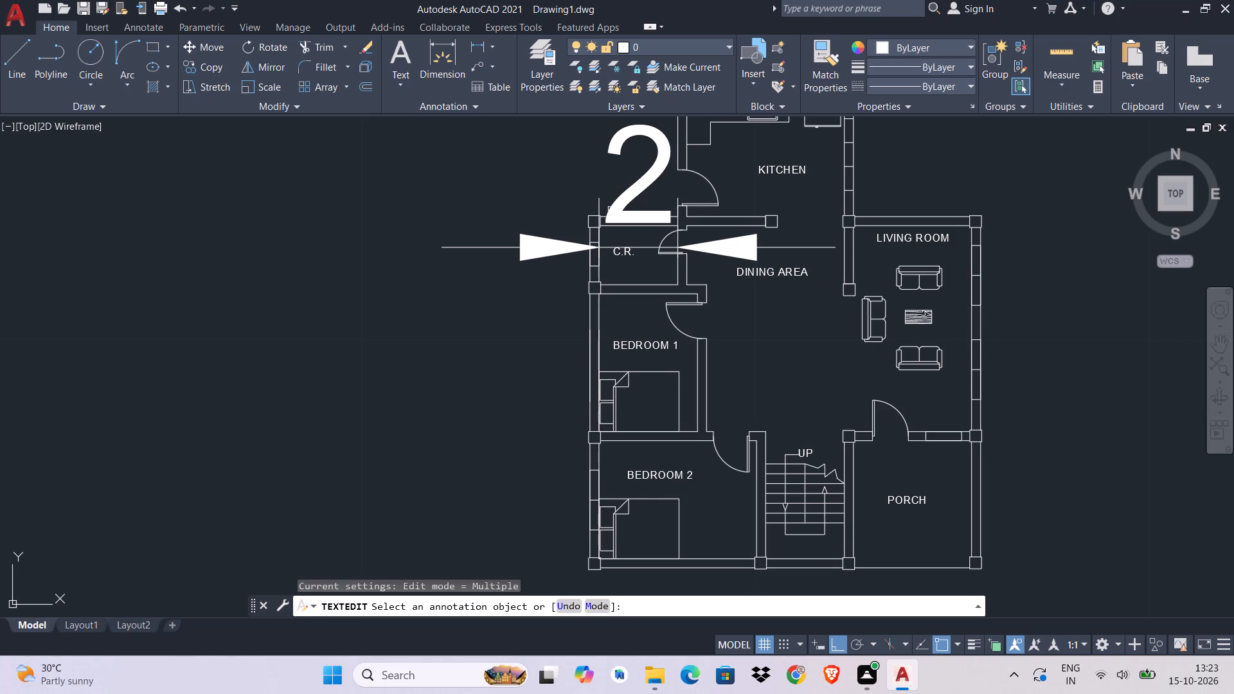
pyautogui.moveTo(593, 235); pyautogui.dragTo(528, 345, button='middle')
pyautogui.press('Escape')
# Open the C.R. width dimension's text for editing and set its text height to 0.2.
pyautogui.click(577, 303)
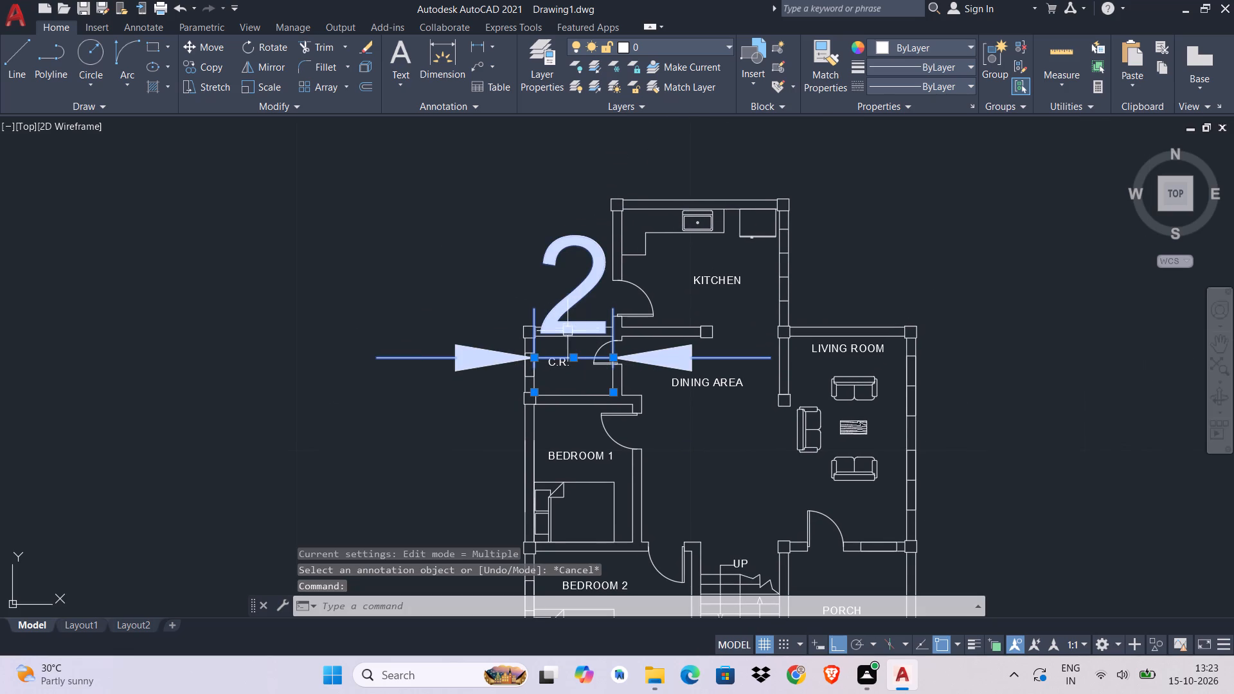
pyautogui.doubleClick(564, 321)
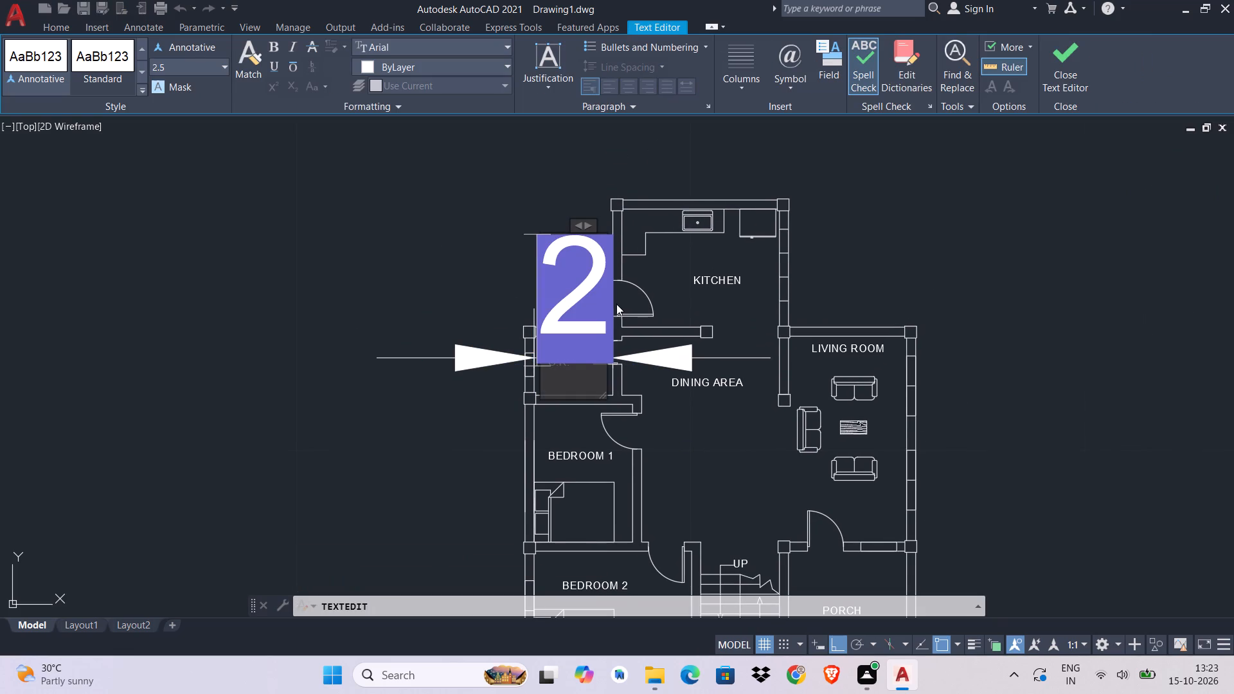
pyautogui.moveTo(612, 301); pyautogui.dragTo(665, 290)
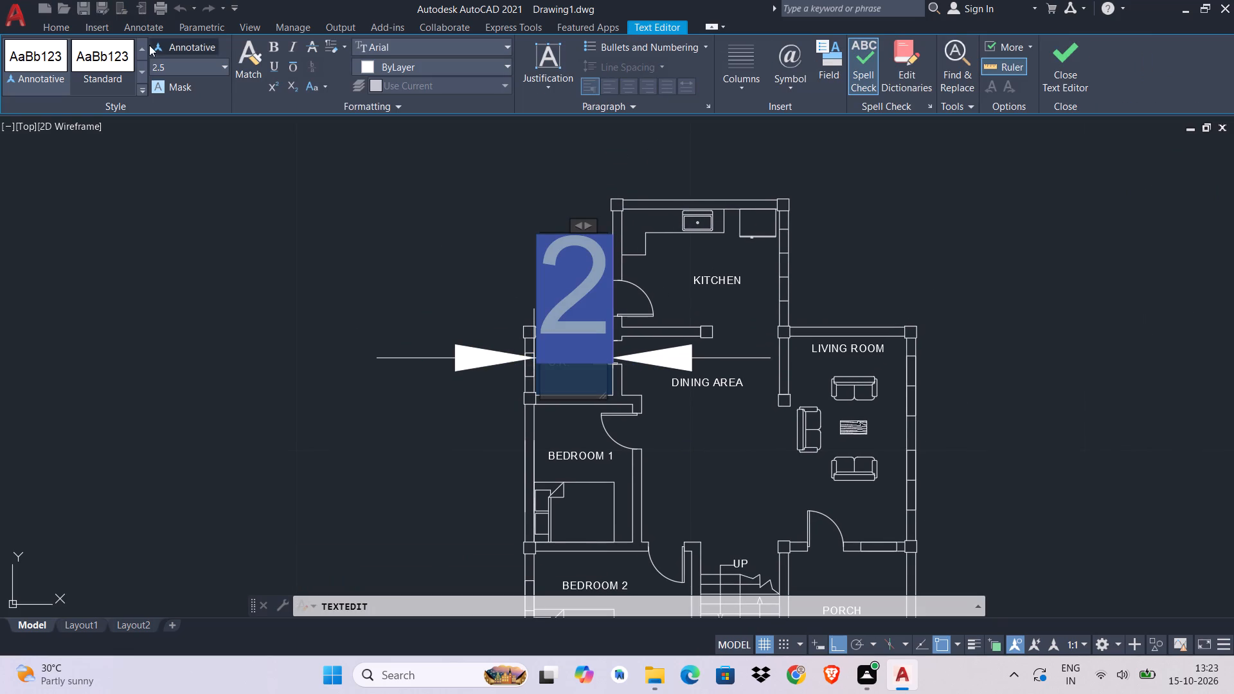
pyautogui.click(166, 63)
pyautogui.press('BackSpace')
pyautogui.write('0.20')
pyautogui.press('Return')
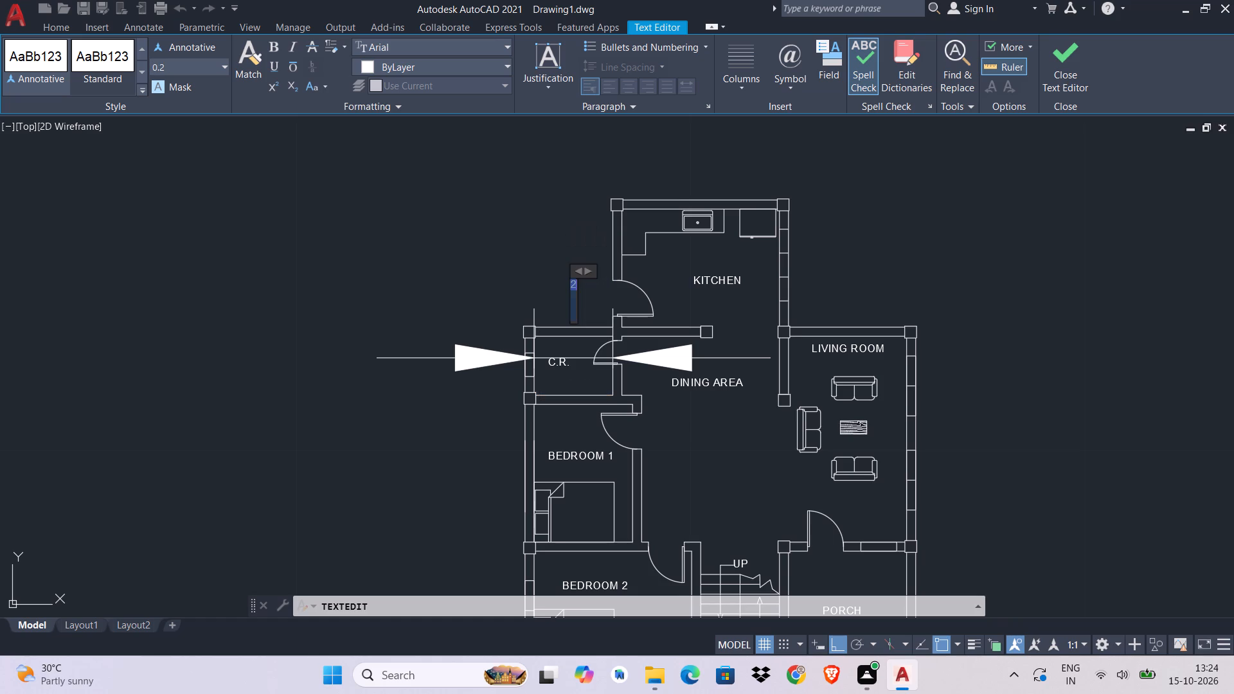
# Set the C.R. width dimension's text height to 0.3 and finish editing the text.
pyautogui.scroll(2, 553, 278)
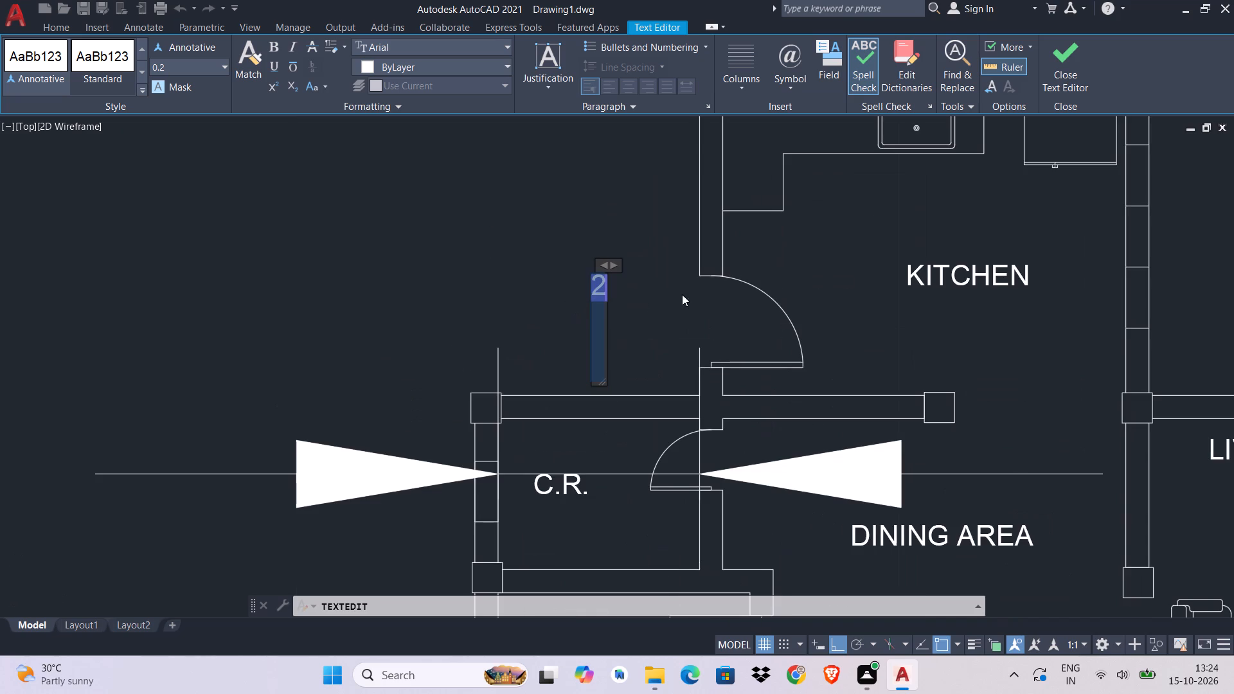
pyautogui.moveTo(683, 294); pyautogui.dragTo(600, 281, button='middle')
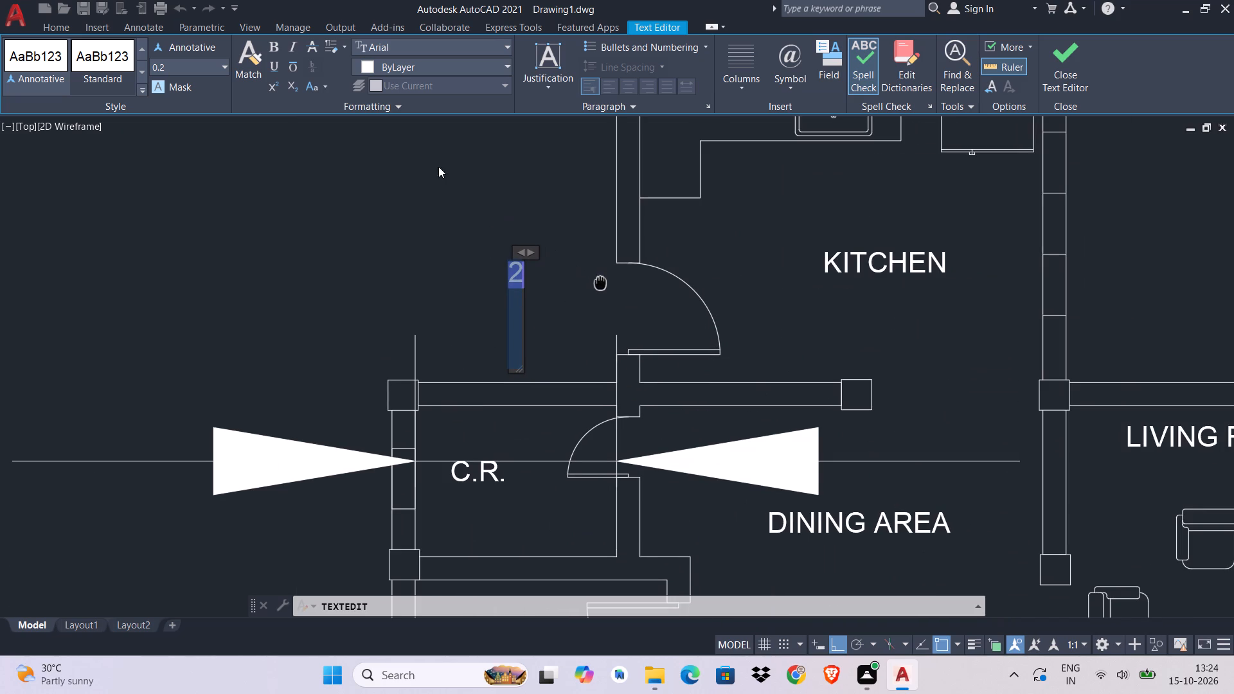
pyautogui.click(203, 69)
pyautogui.press('BackSpace')
pyautogui.write('0.3')
pyautogui.press('Return')
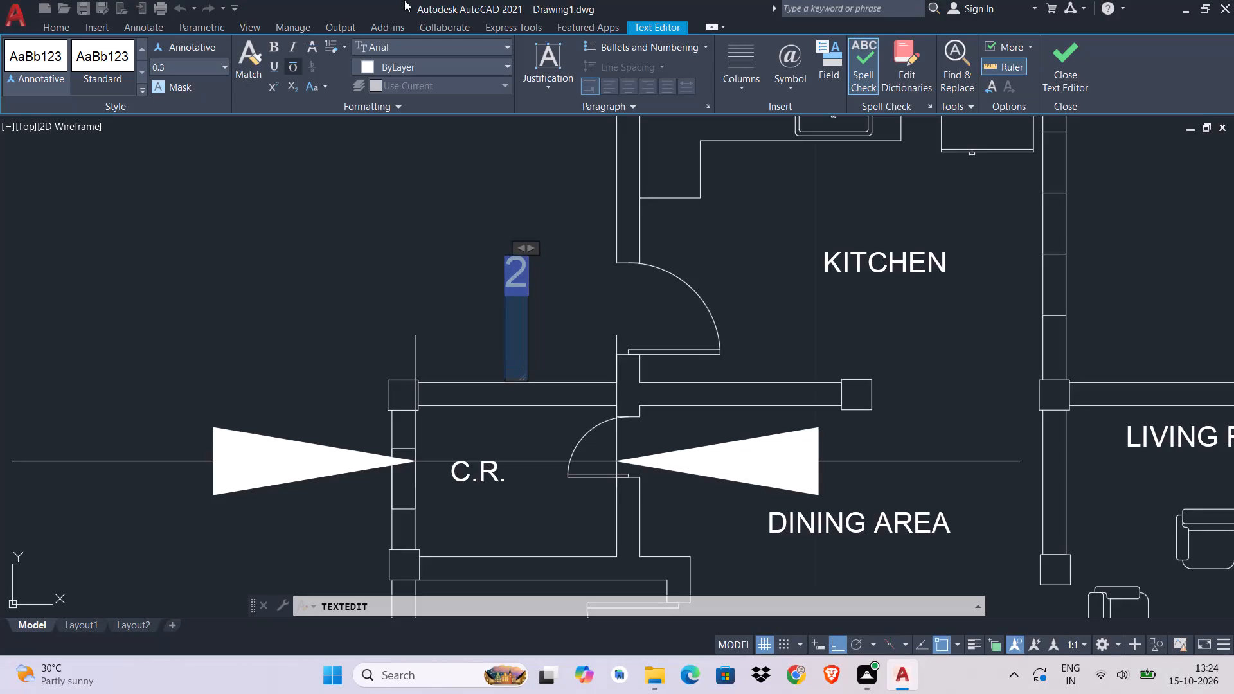
pyautogui.click(1062, 78)
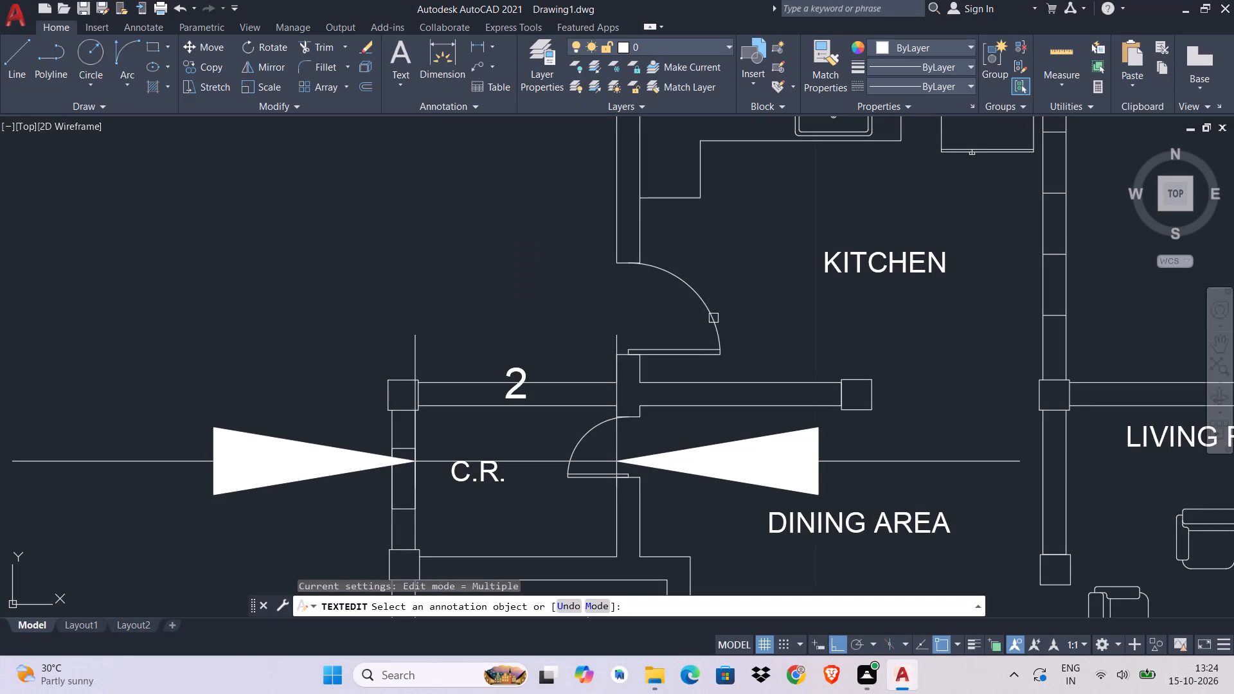
pyautogui.press('Escape')
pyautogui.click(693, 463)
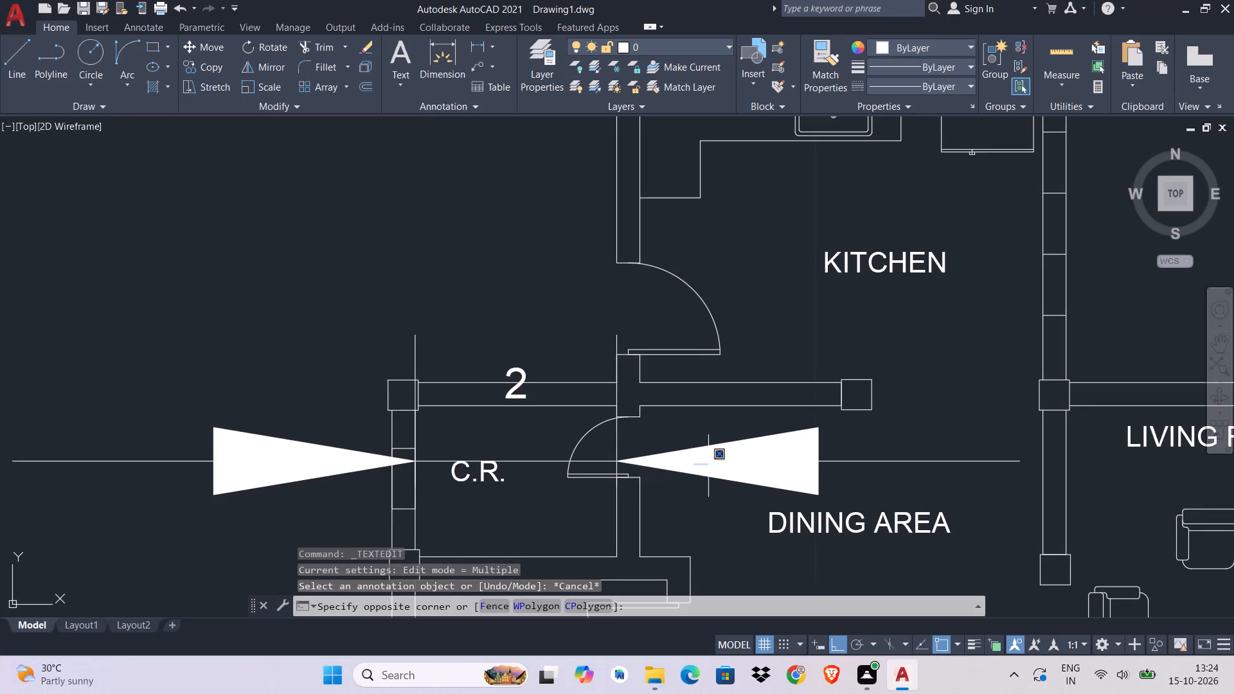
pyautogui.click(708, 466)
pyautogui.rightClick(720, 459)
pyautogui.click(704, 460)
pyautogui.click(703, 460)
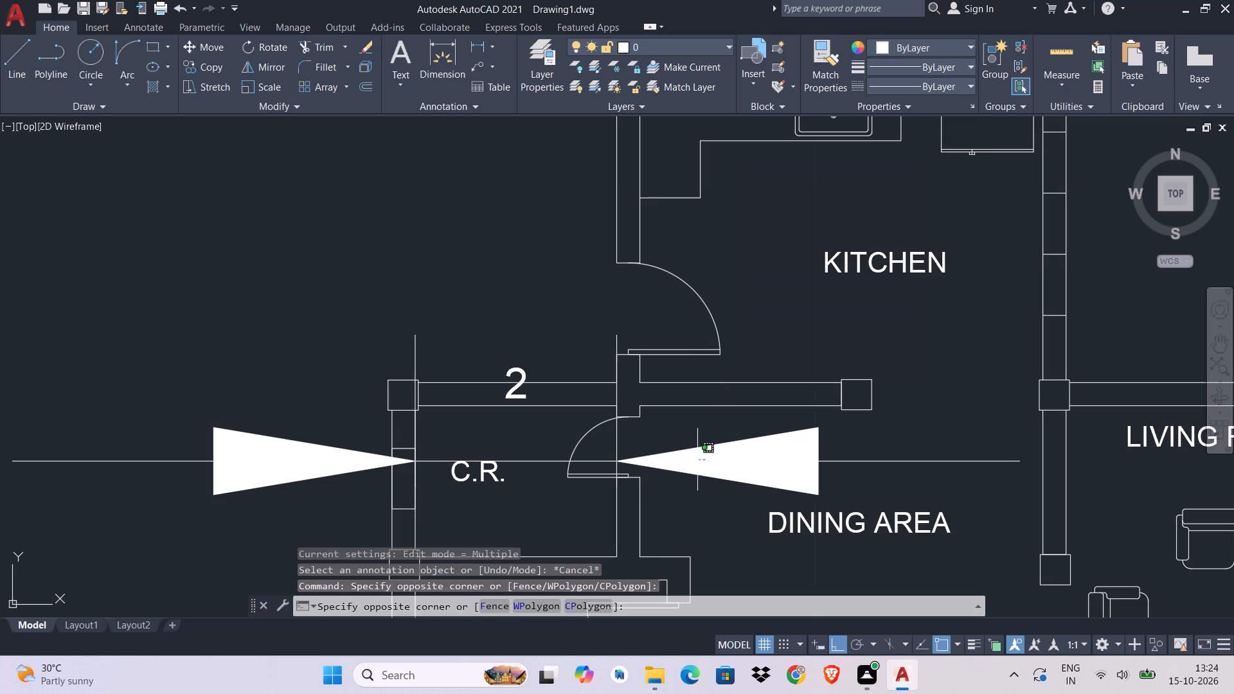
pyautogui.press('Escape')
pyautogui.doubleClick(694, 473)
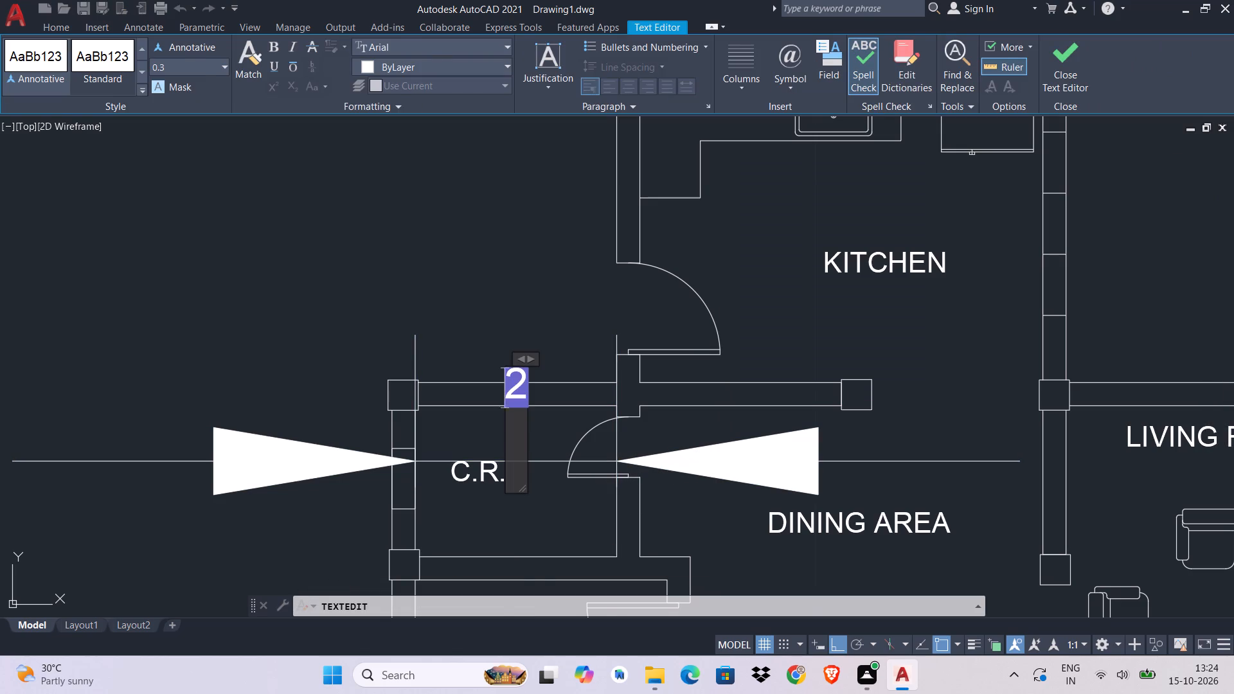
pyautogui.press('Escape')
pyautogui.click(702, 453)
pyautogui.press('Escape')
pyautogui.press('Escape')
# Set the C.R. width dimension's arrow size to 0.3 in its properties.
pyautogui.click(307, 483)
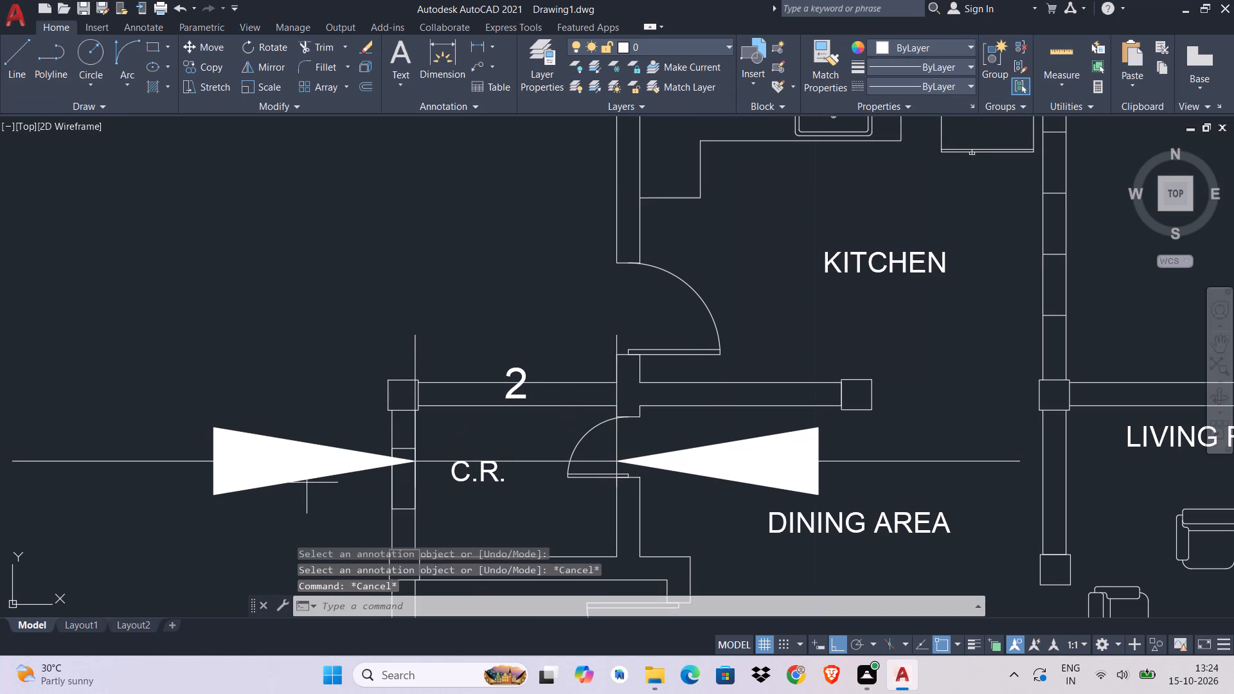
pyautogui.moveTo(395, 360); pyautogui.dragTo(584, 258, button='middle')
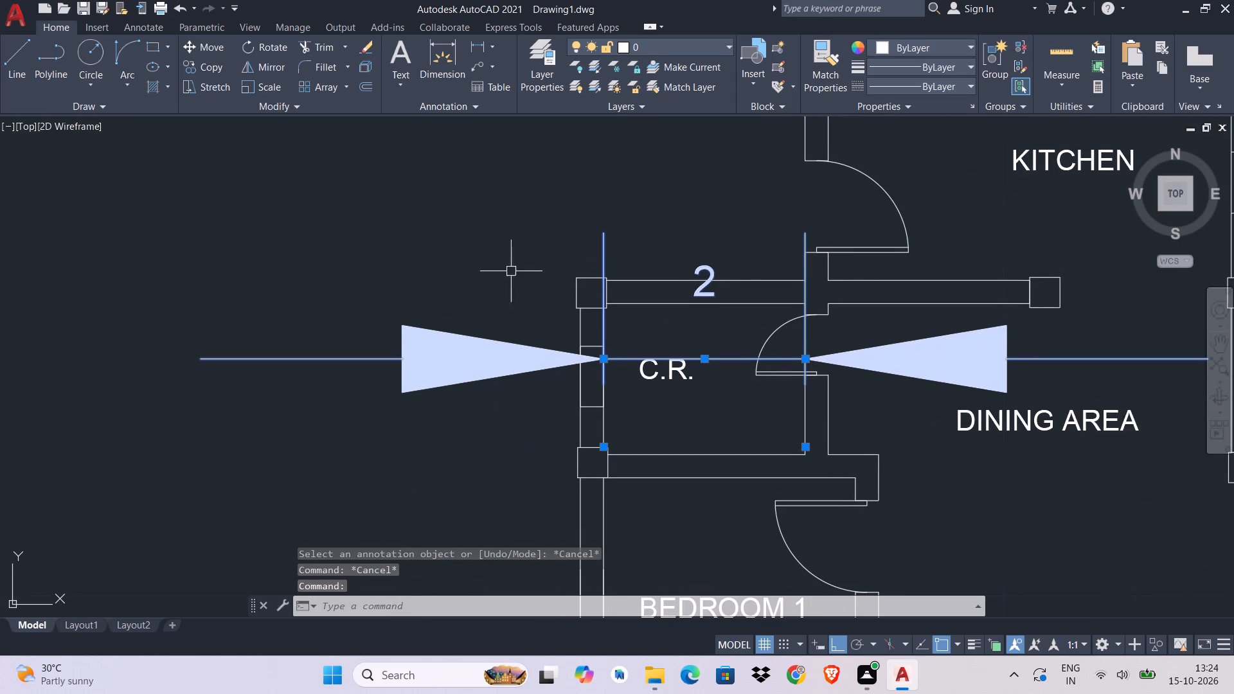
pyautogui.rightClick(479, 268)
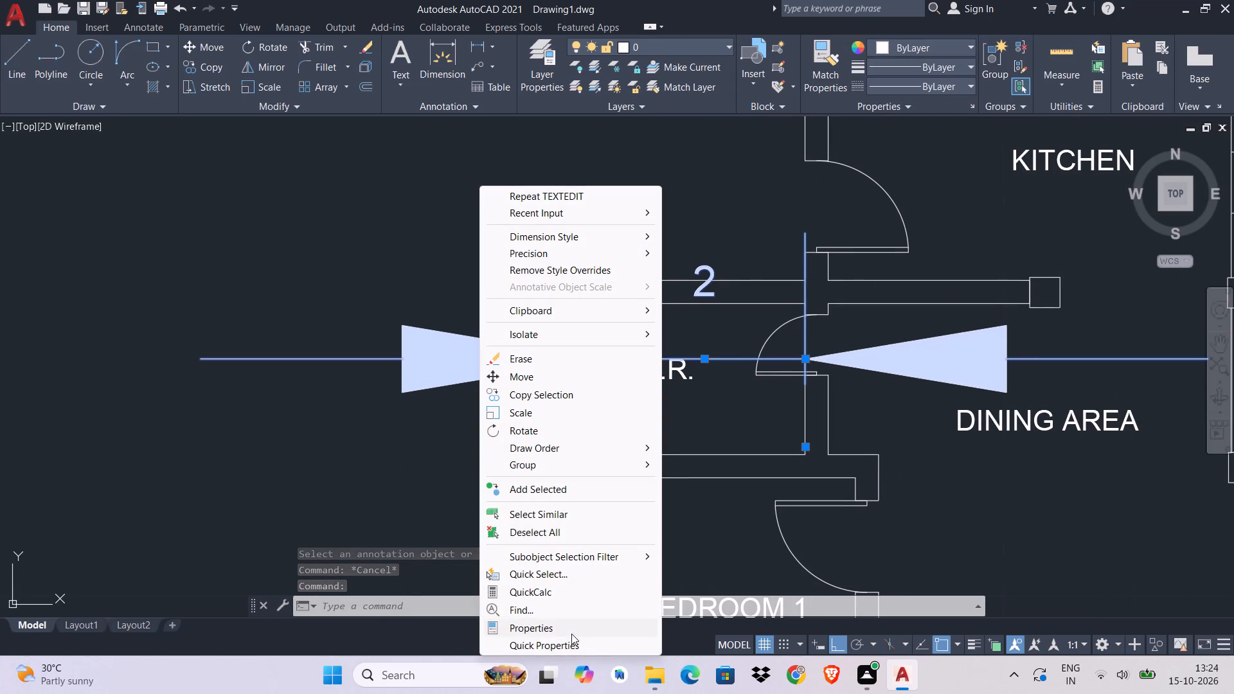
pyautogui.click(571, 630)
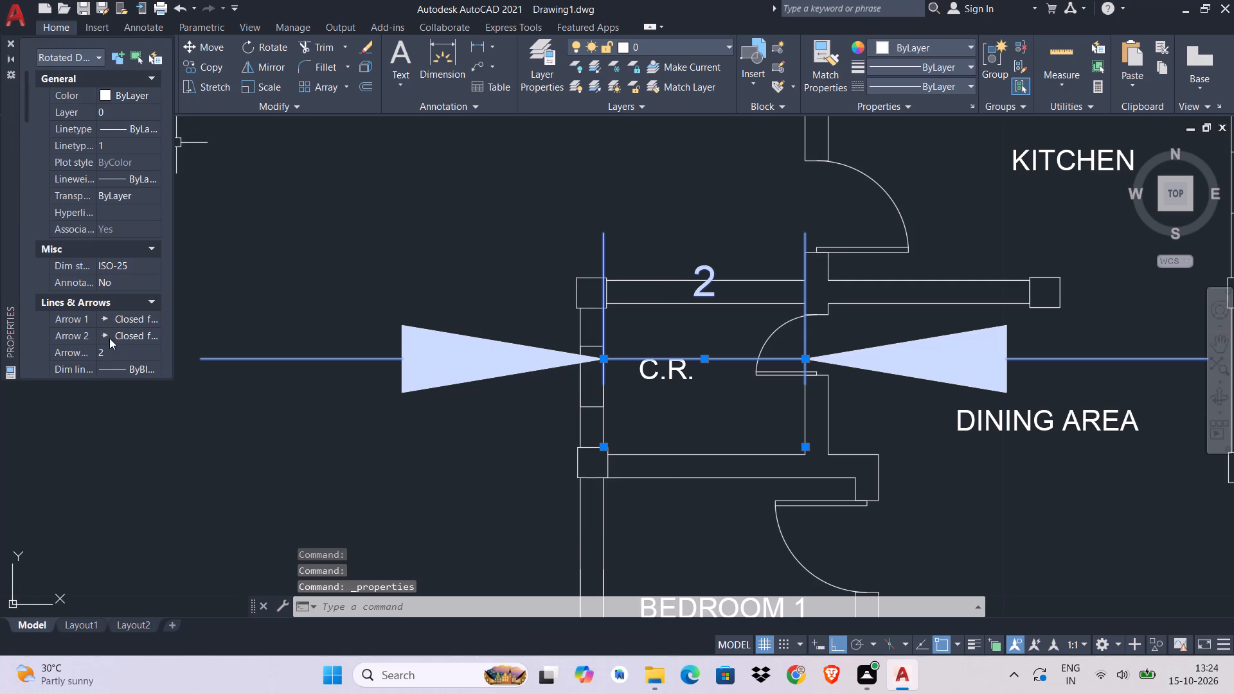
pyautogui.click(112, 353)
pyautogui.press('BackSpace')
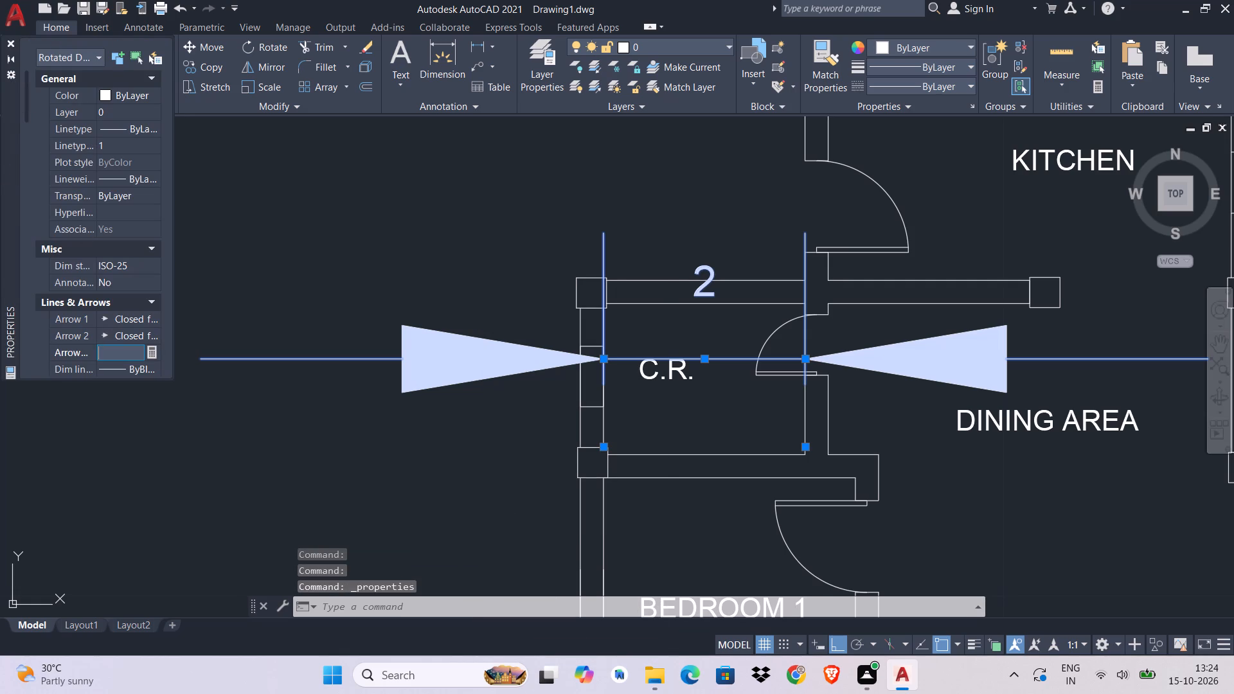
pyautogui.write('0.')
pyautogui.press('3')
pyautogui.press('Return')
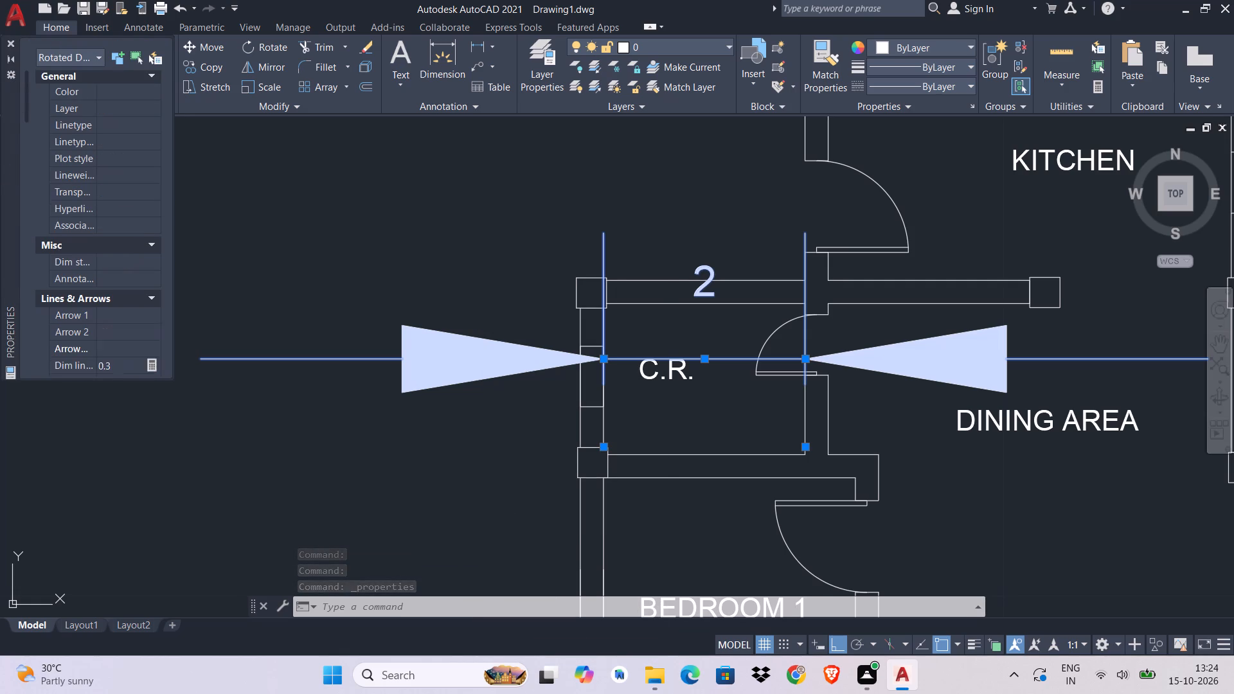
pyautogui.moveTo(737, 314); pyautogui.dragTo(630, 369, button='middle')
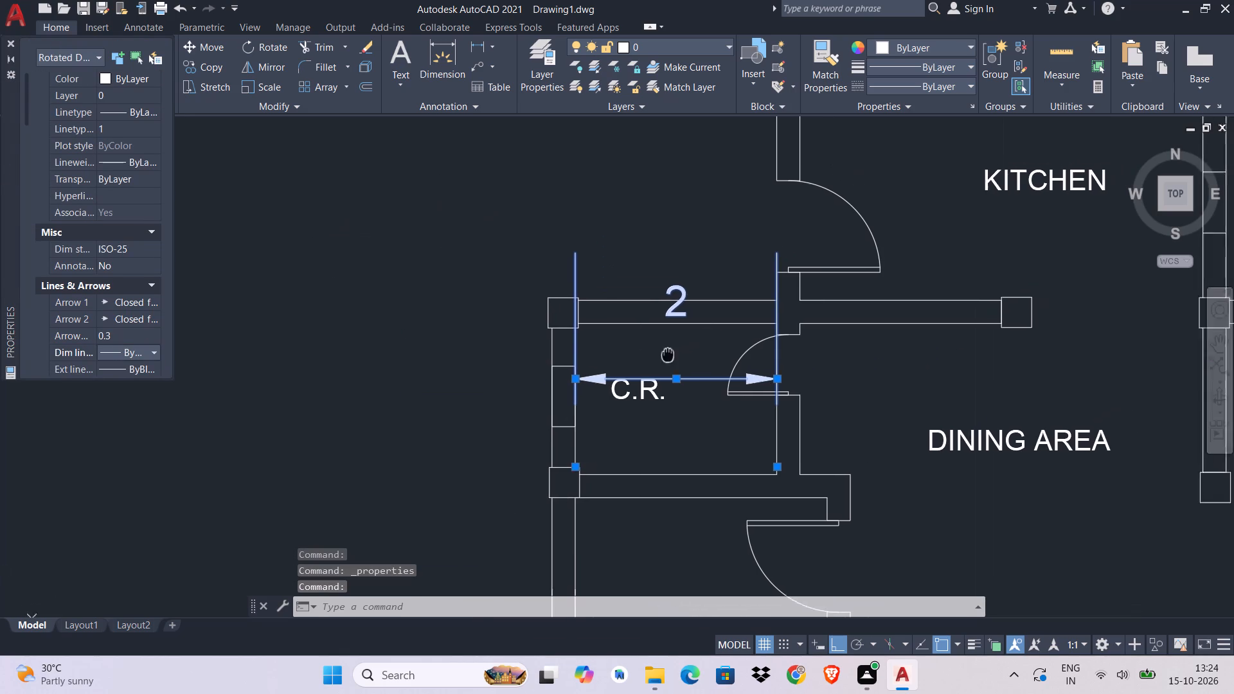
# Close the properties and stretch both extension-line origins of the C.R. width dimension up to the ends of its dimension line.
pyautogui.moveTo(630, 369); pyautogui.dragTo(573, 368, button='middle')
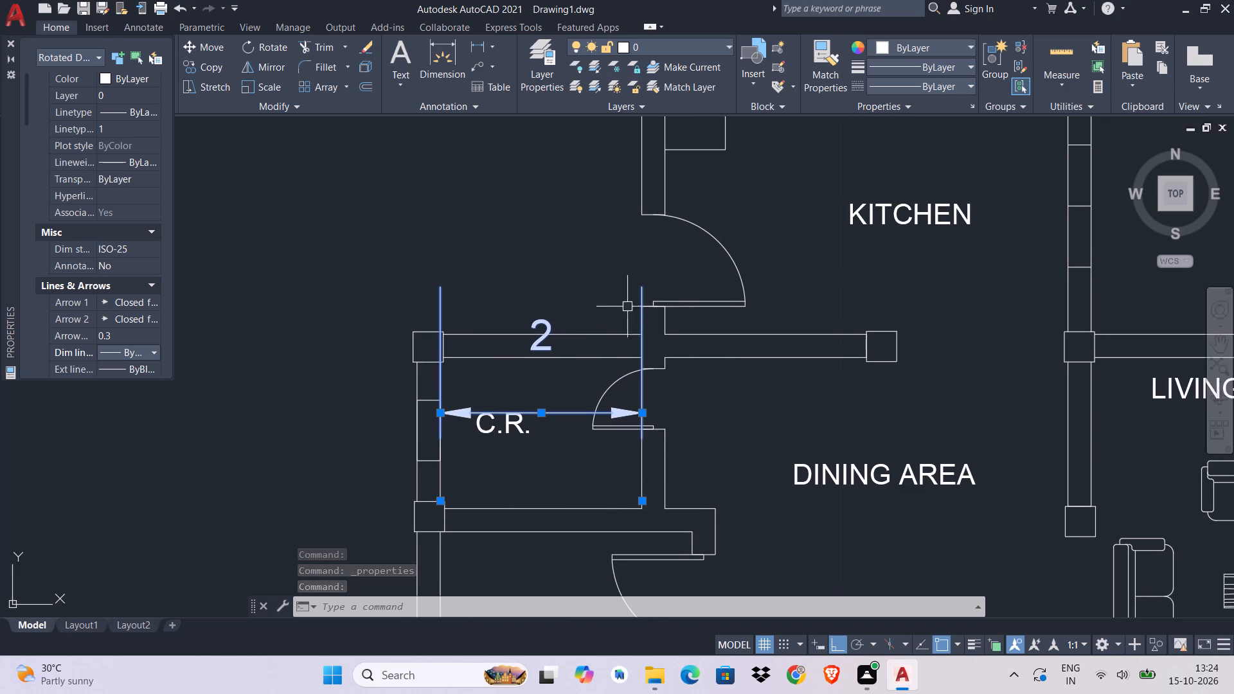
pyautogui.click(6, 45)
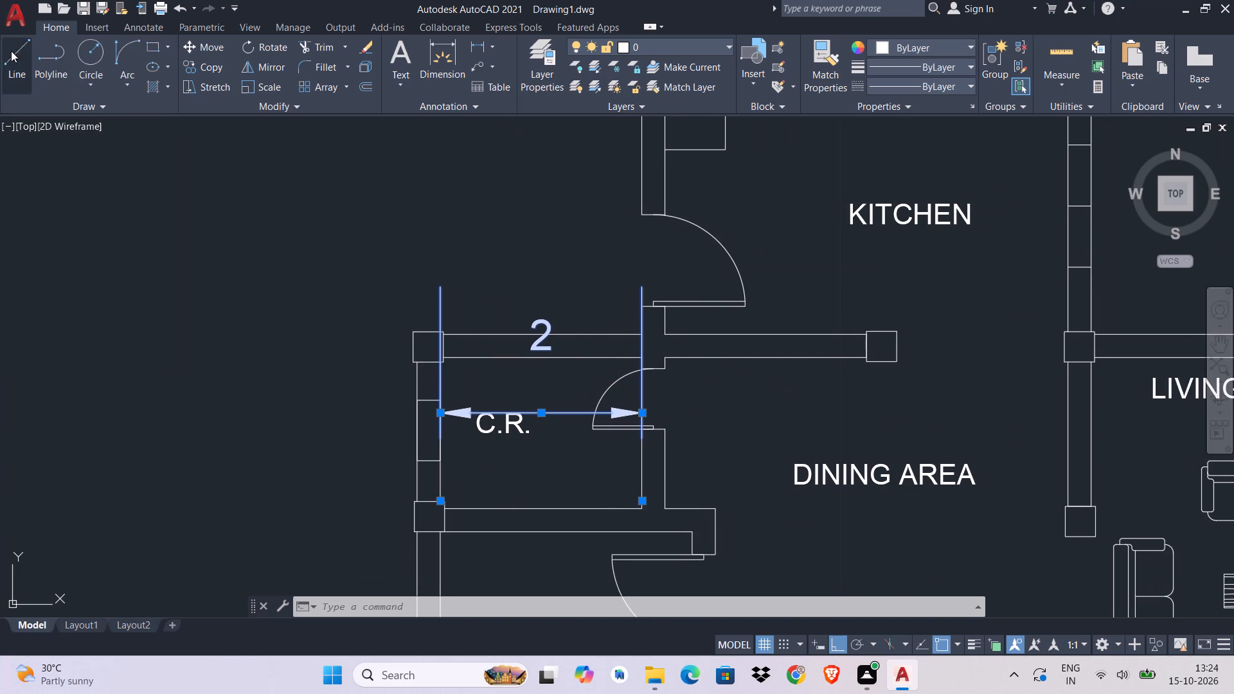
pyautogui.press('Escape')
pyautogui.click(436, 303)
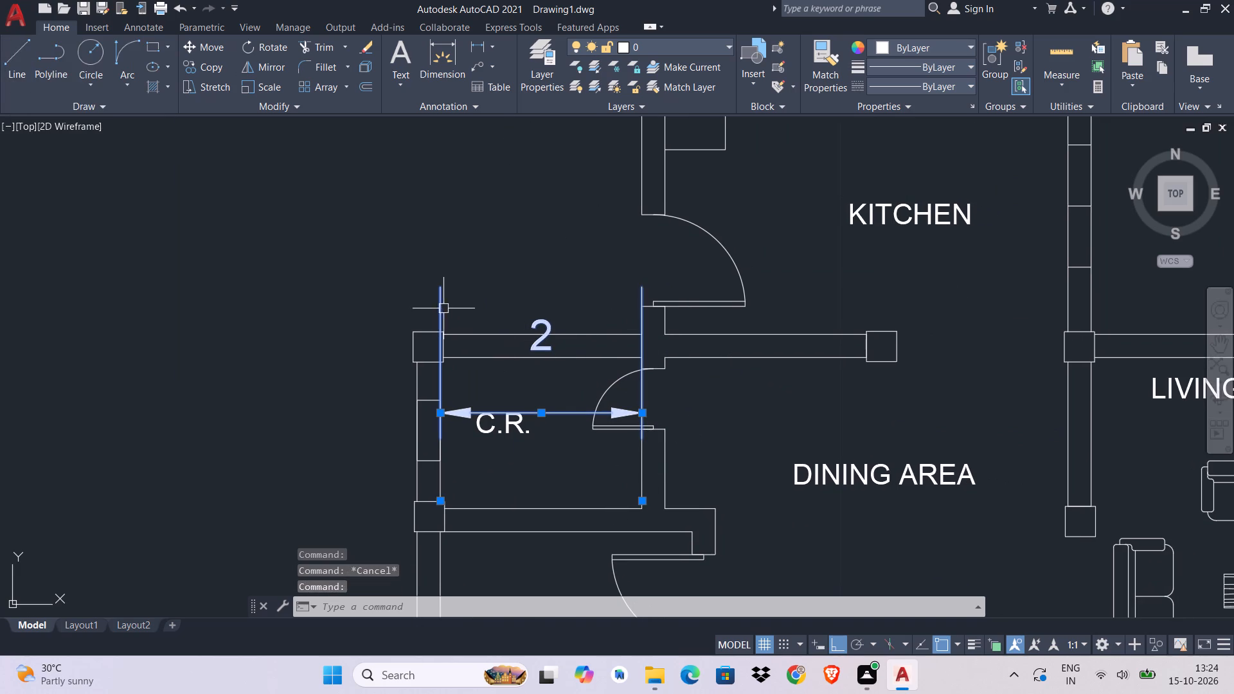
pyautogui.click(441, 503)
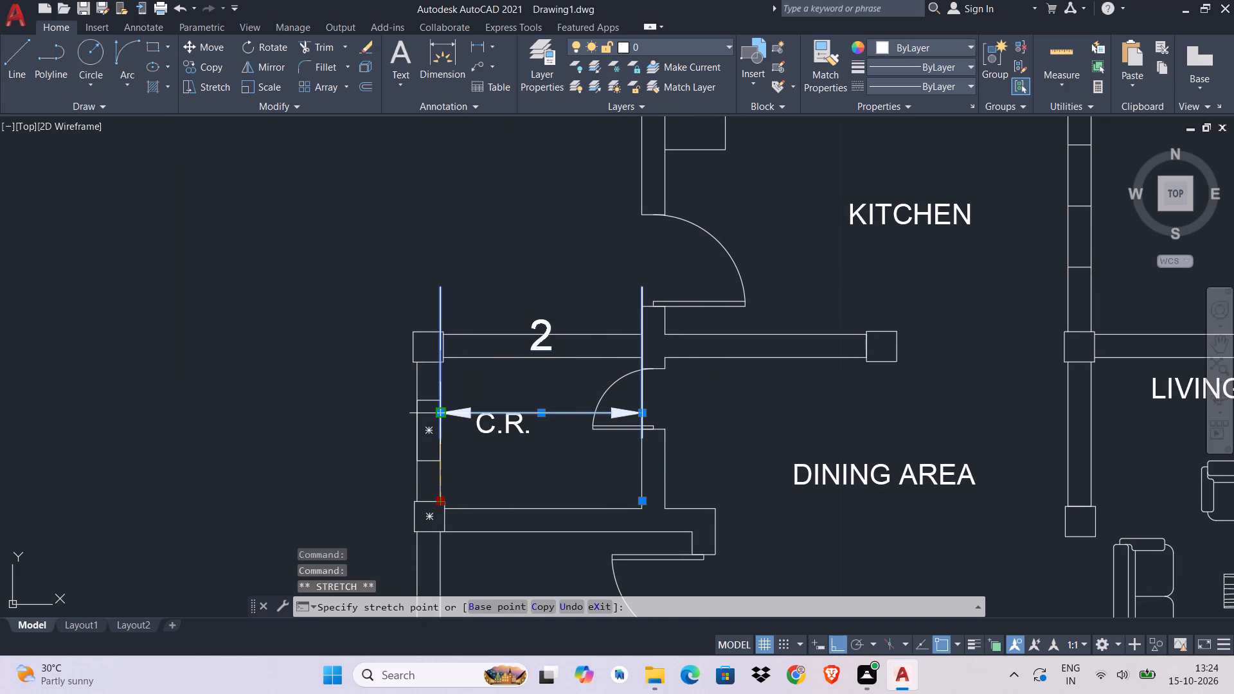
pyautogui.click(443, 410)
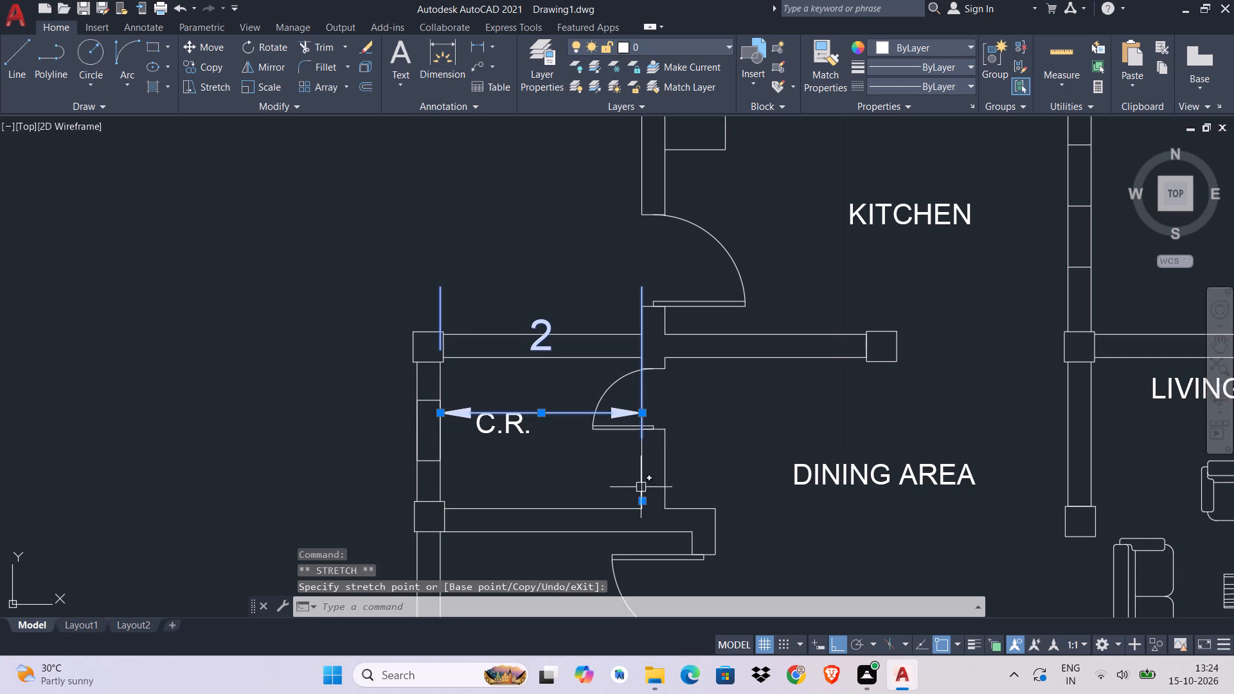
pyautogui.click(643, 503)
pyautogui.click(643, 416)
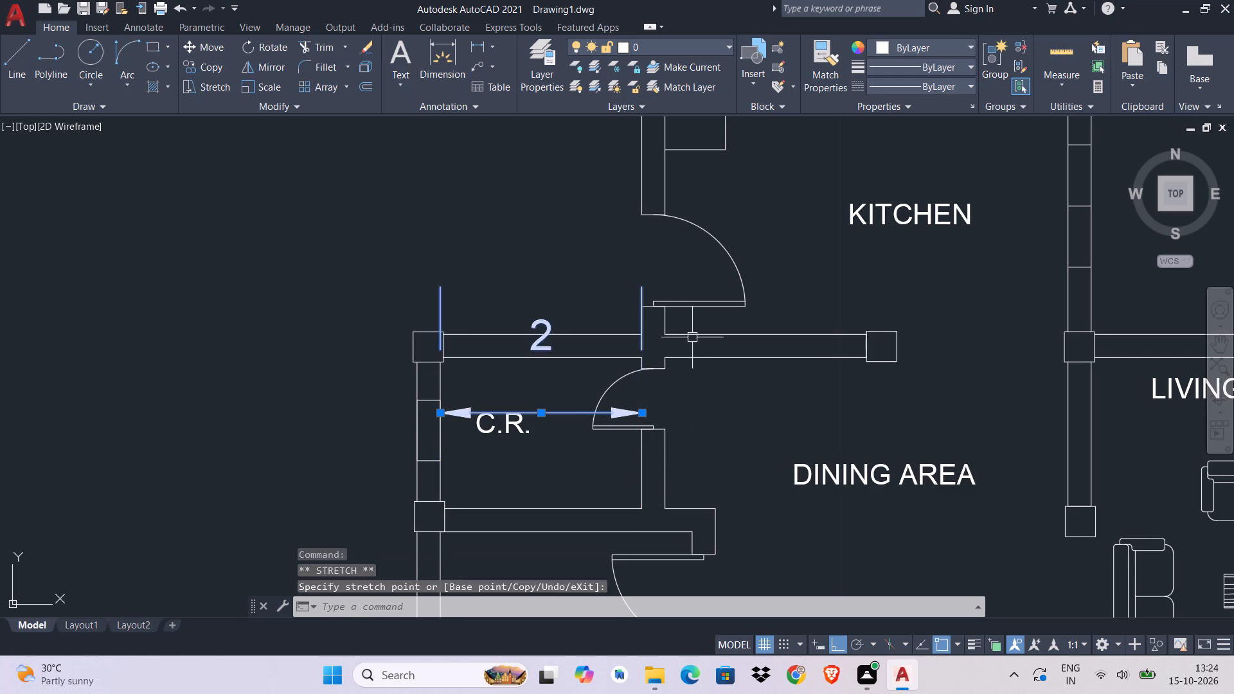
pyautogui.press('Escape')
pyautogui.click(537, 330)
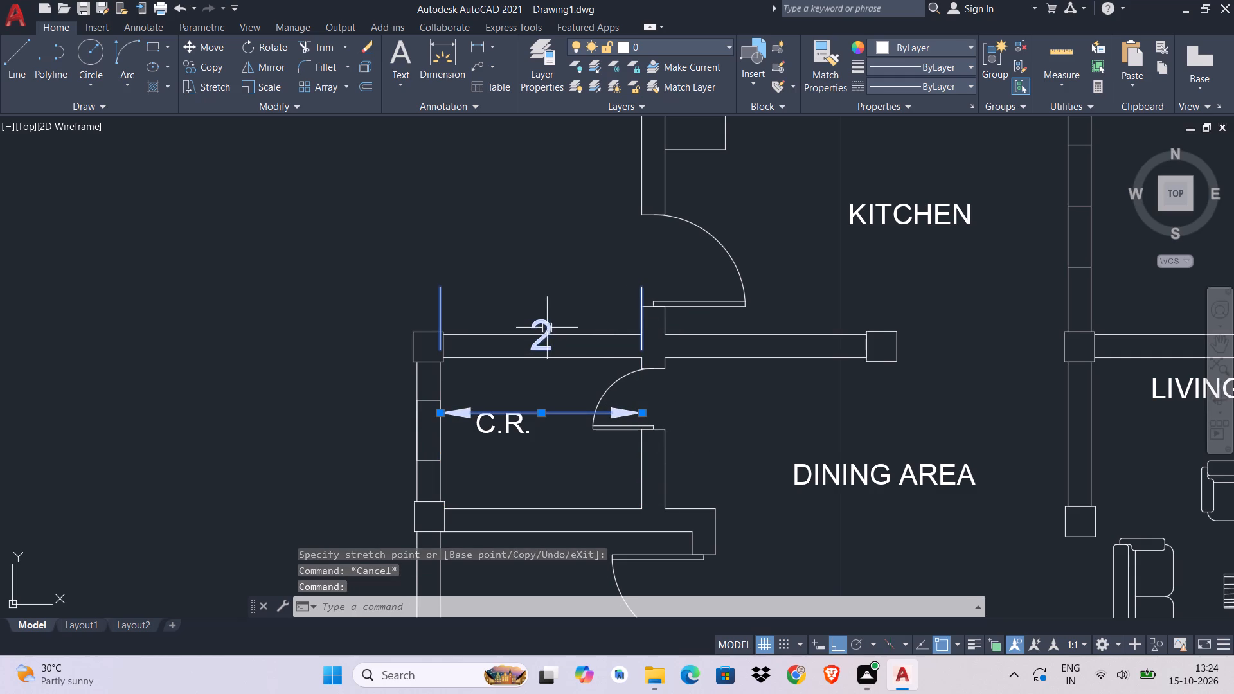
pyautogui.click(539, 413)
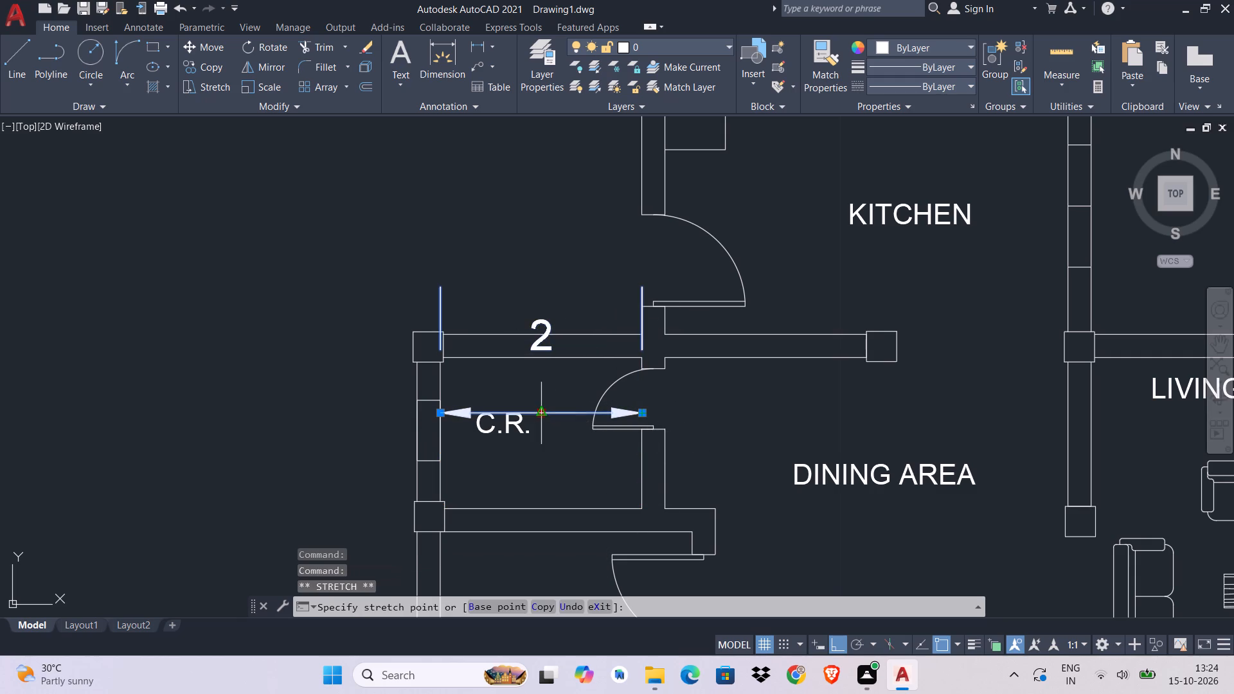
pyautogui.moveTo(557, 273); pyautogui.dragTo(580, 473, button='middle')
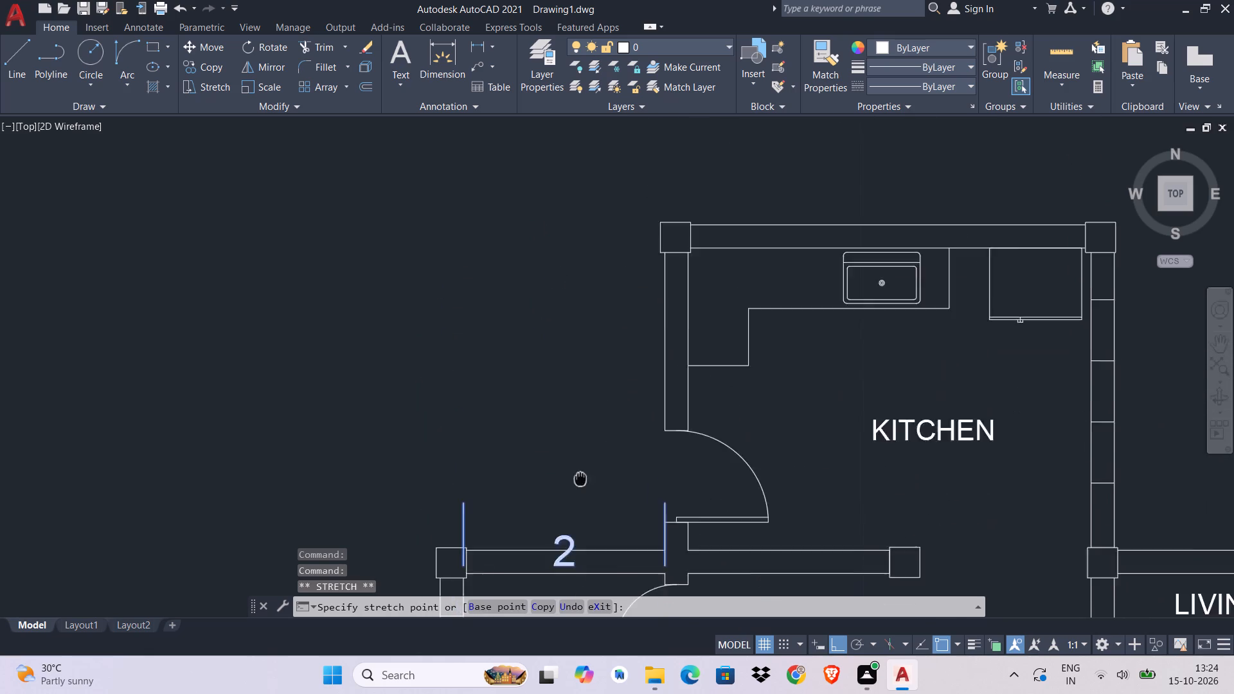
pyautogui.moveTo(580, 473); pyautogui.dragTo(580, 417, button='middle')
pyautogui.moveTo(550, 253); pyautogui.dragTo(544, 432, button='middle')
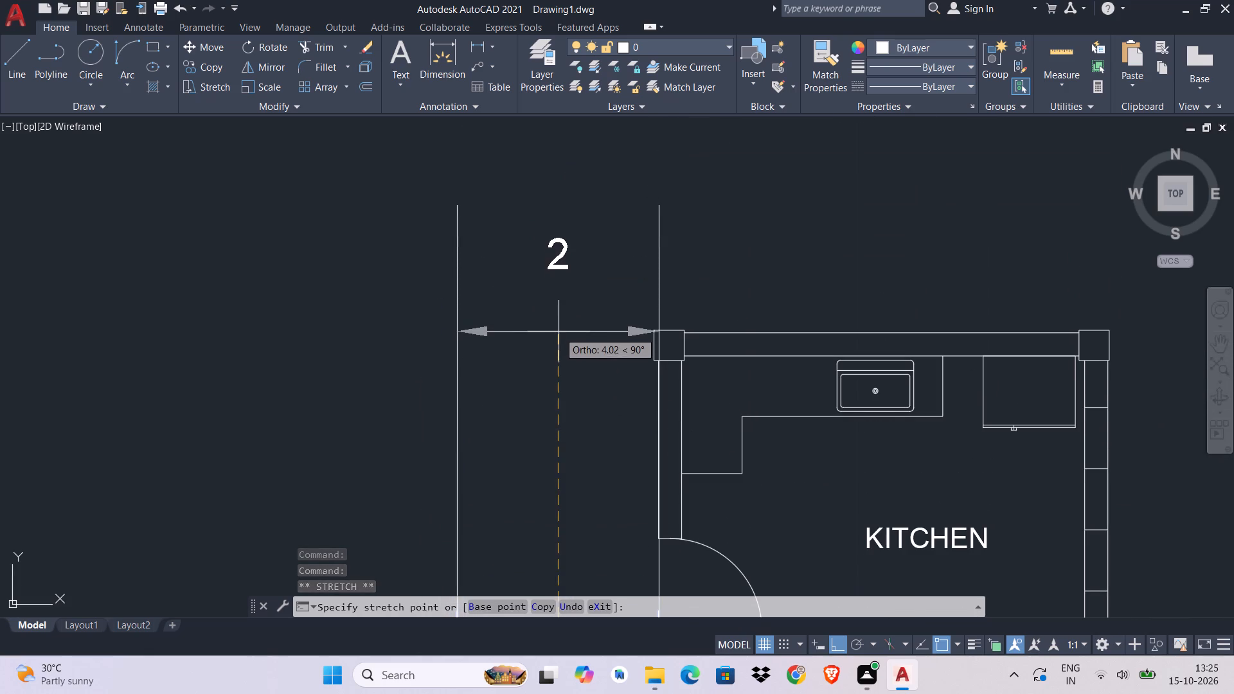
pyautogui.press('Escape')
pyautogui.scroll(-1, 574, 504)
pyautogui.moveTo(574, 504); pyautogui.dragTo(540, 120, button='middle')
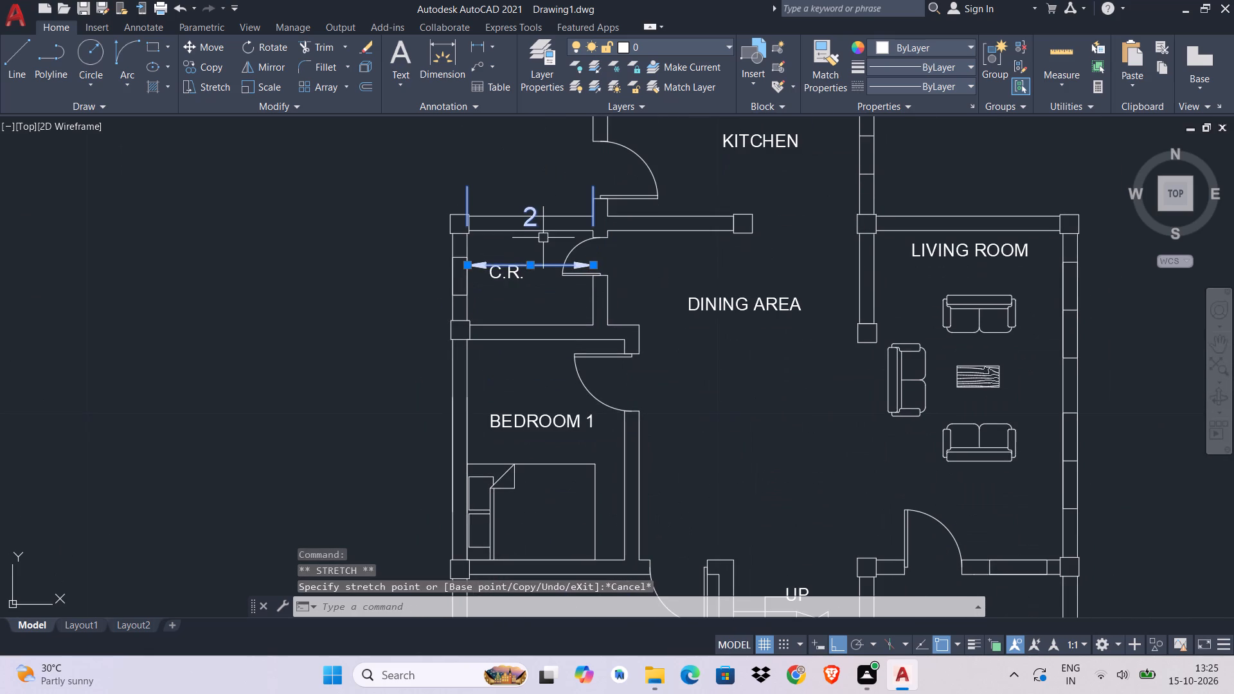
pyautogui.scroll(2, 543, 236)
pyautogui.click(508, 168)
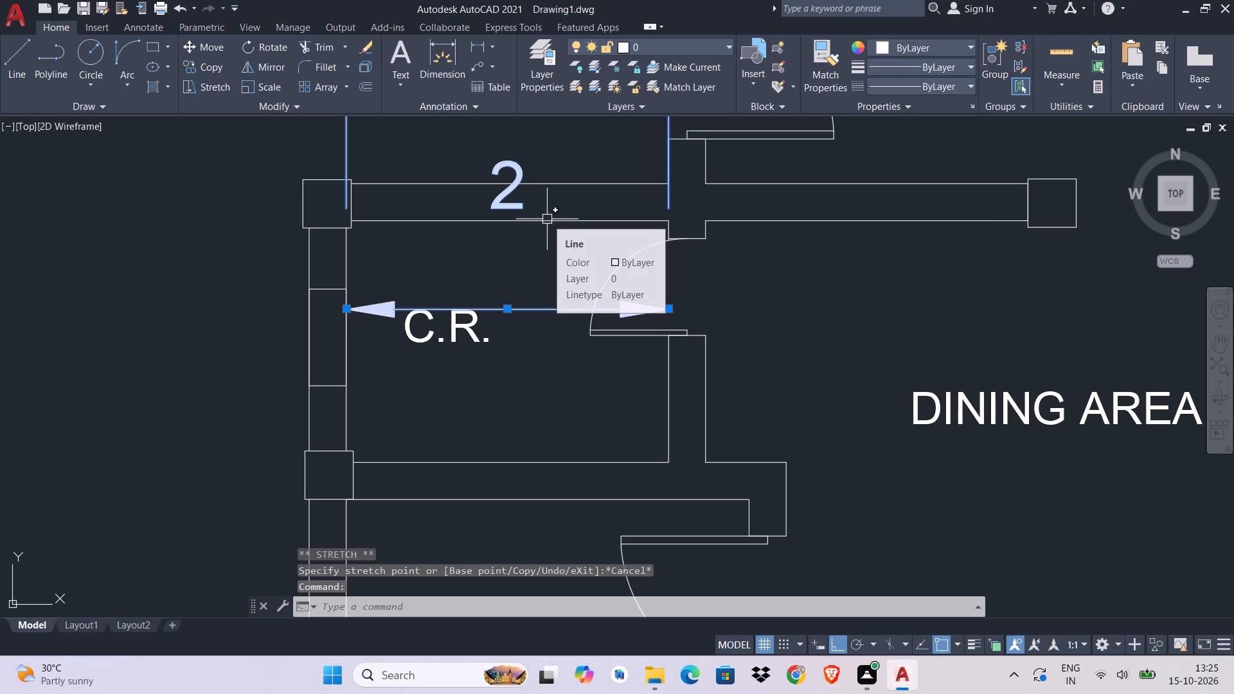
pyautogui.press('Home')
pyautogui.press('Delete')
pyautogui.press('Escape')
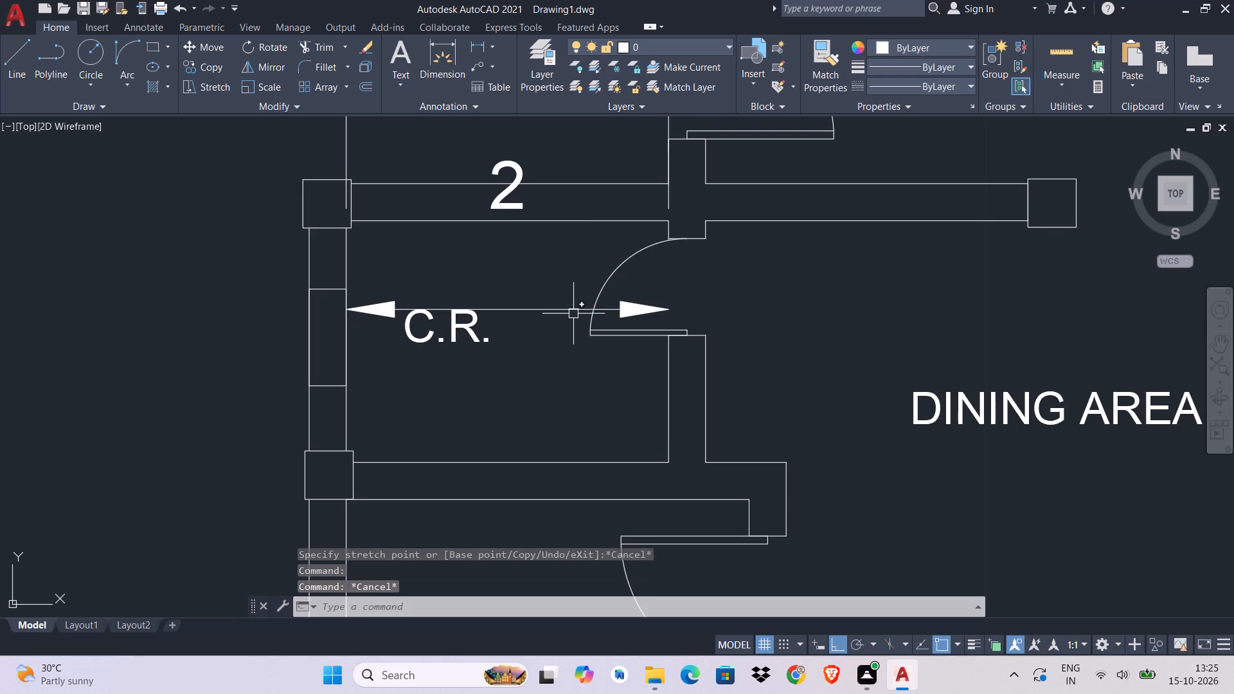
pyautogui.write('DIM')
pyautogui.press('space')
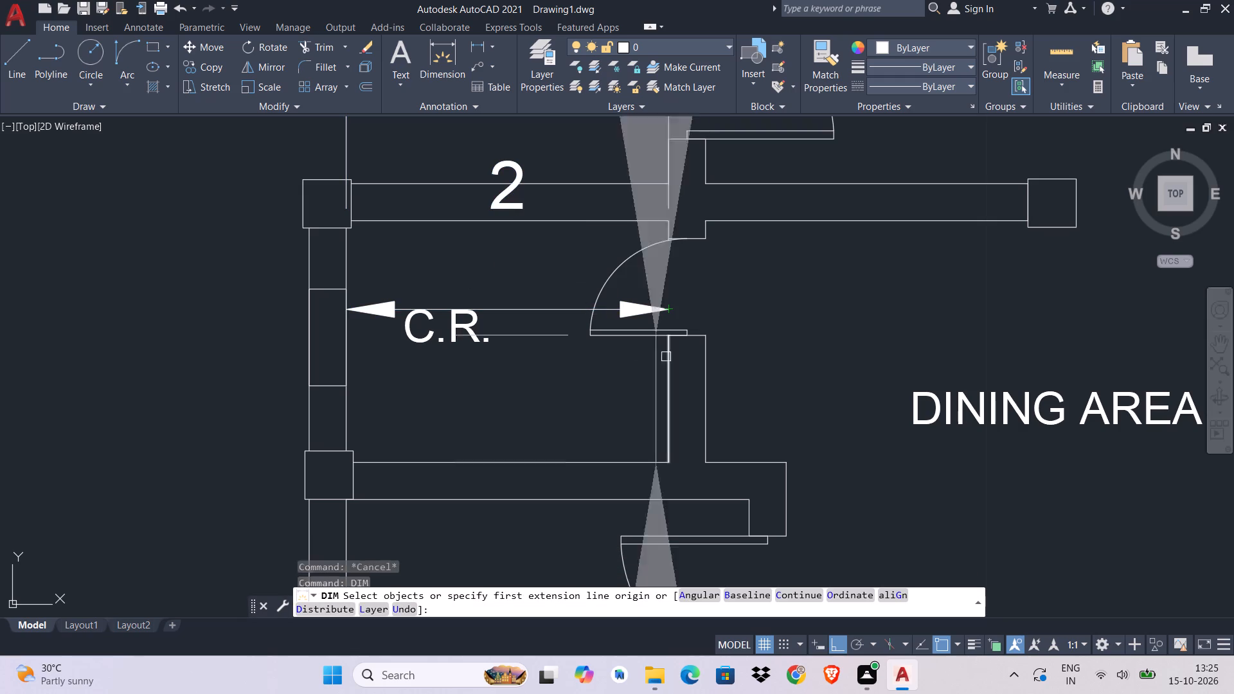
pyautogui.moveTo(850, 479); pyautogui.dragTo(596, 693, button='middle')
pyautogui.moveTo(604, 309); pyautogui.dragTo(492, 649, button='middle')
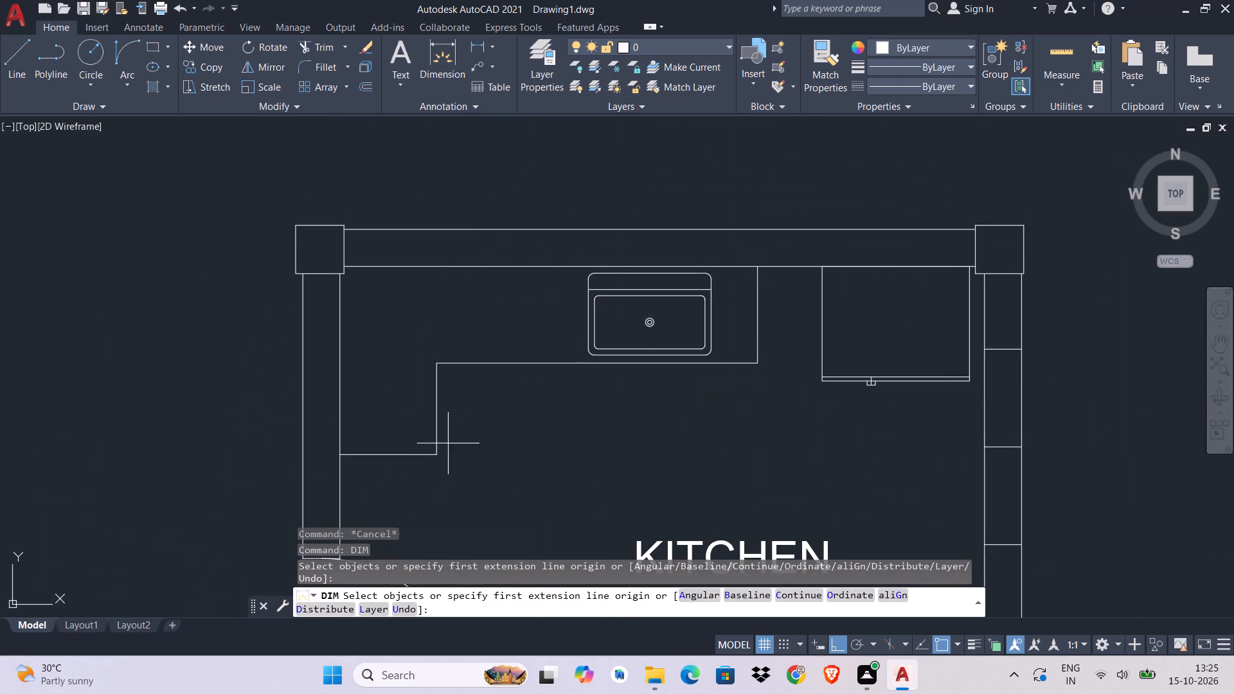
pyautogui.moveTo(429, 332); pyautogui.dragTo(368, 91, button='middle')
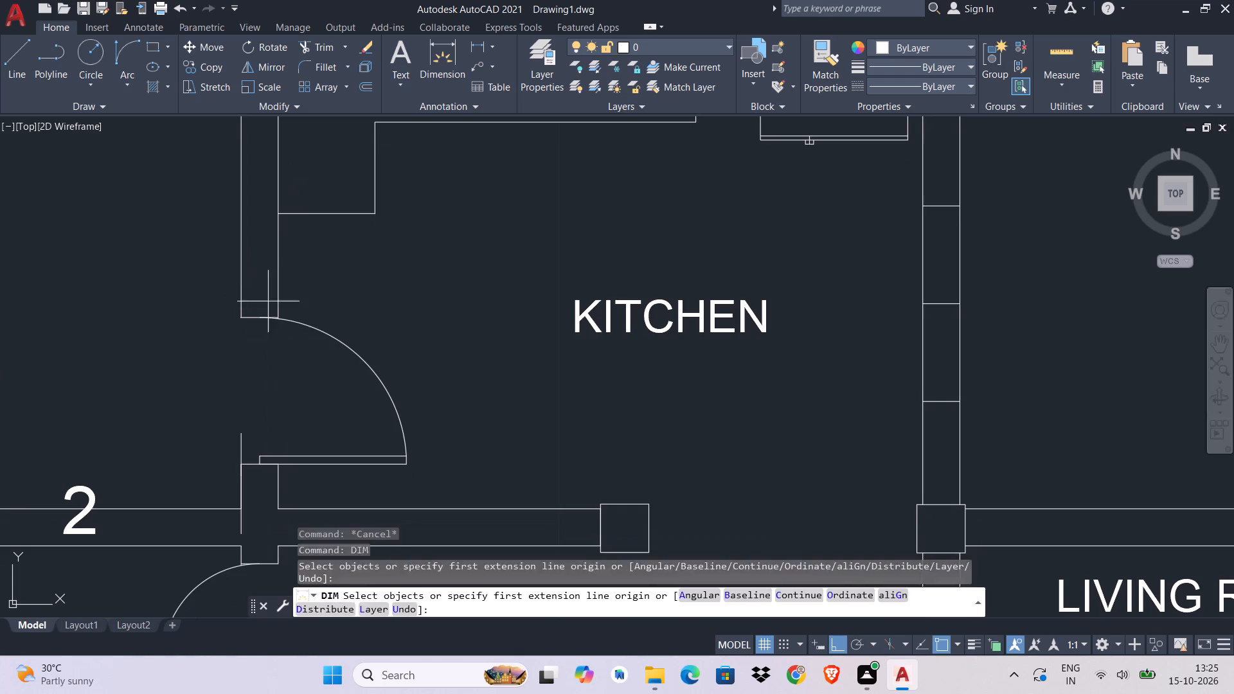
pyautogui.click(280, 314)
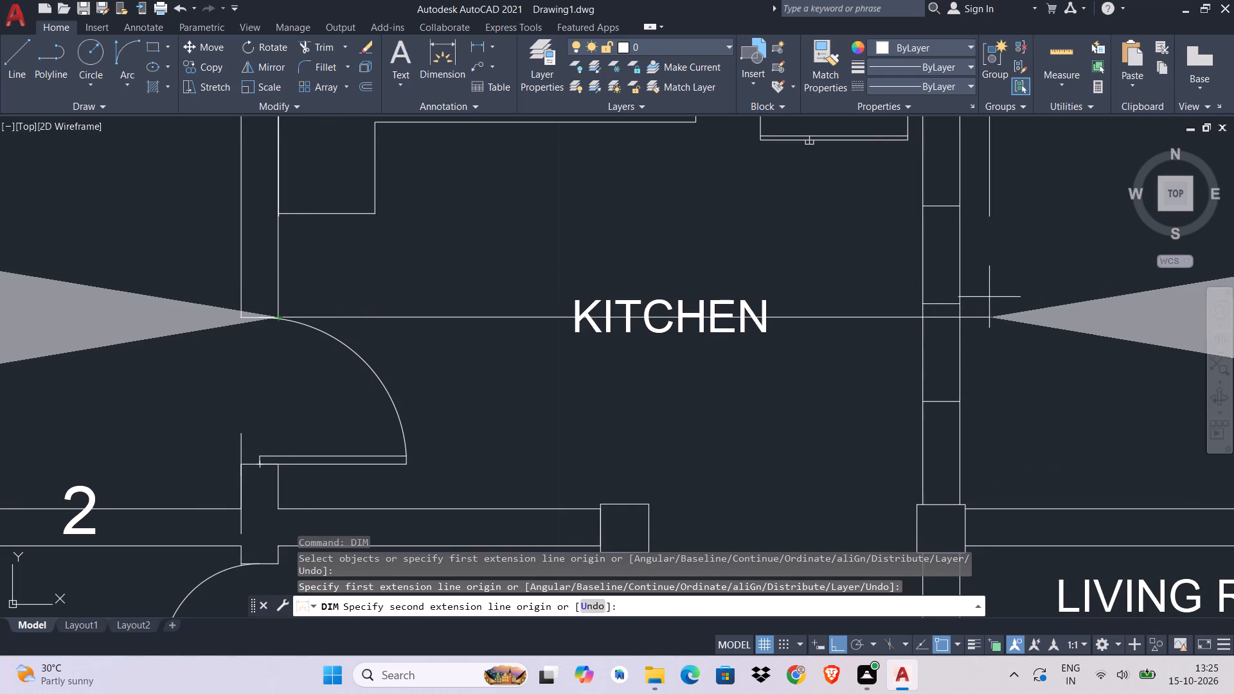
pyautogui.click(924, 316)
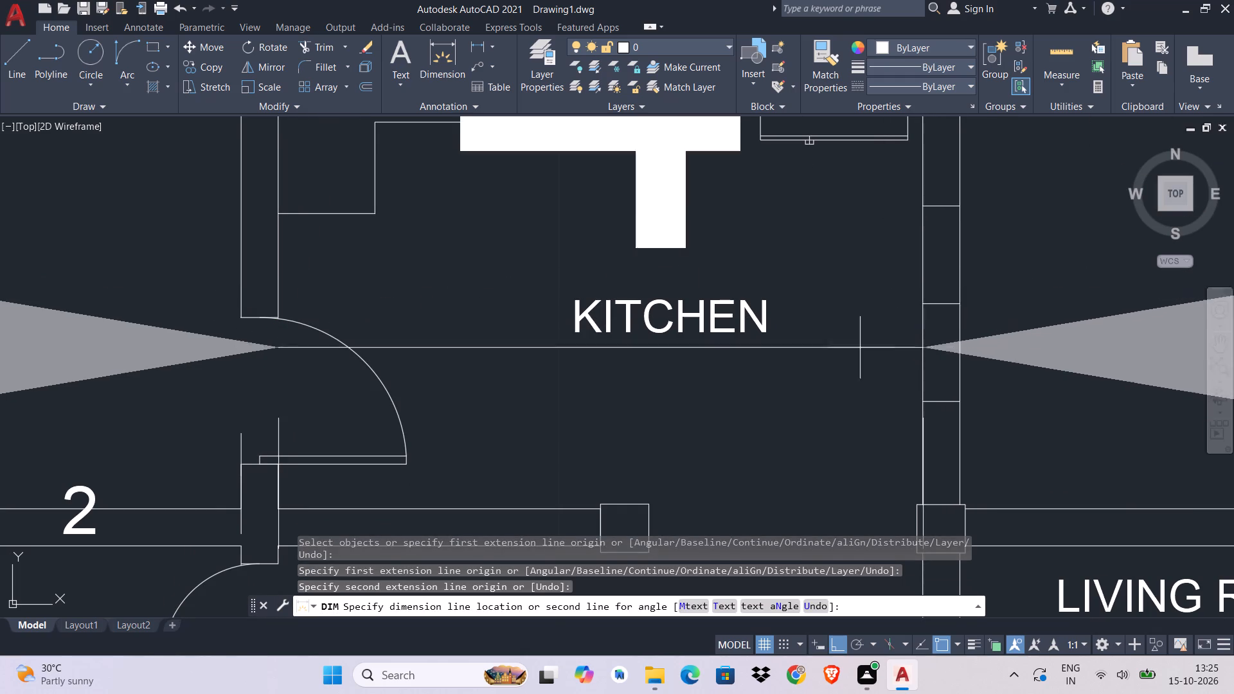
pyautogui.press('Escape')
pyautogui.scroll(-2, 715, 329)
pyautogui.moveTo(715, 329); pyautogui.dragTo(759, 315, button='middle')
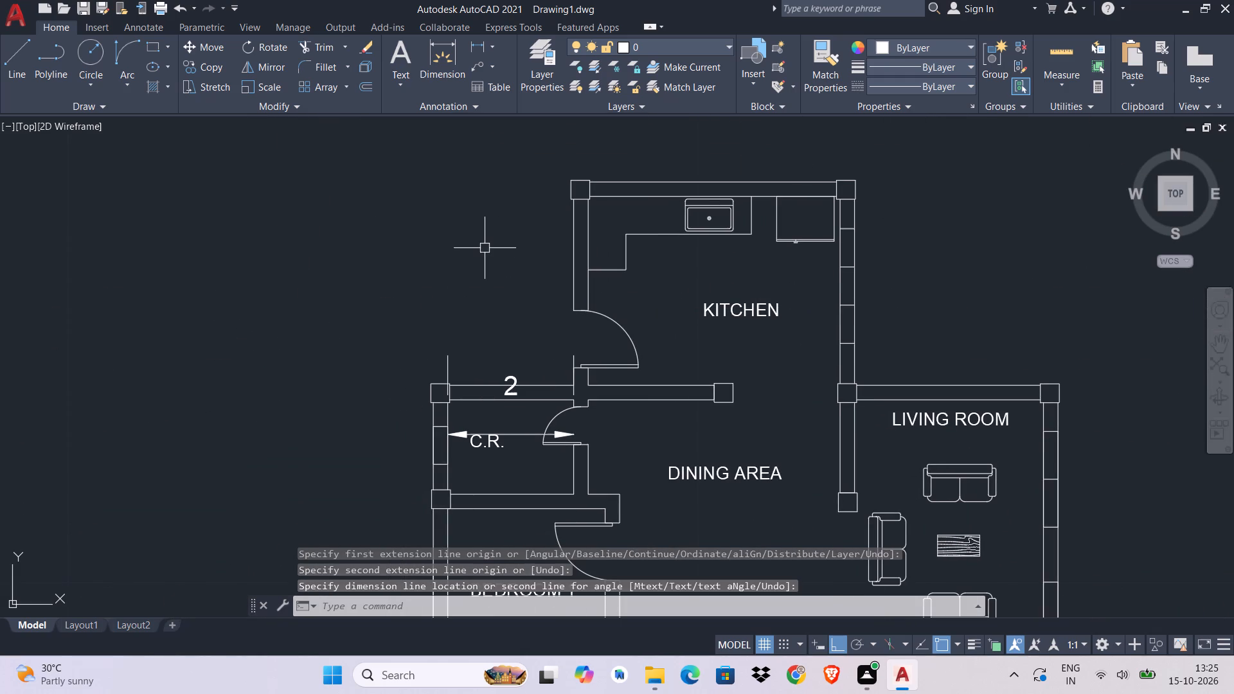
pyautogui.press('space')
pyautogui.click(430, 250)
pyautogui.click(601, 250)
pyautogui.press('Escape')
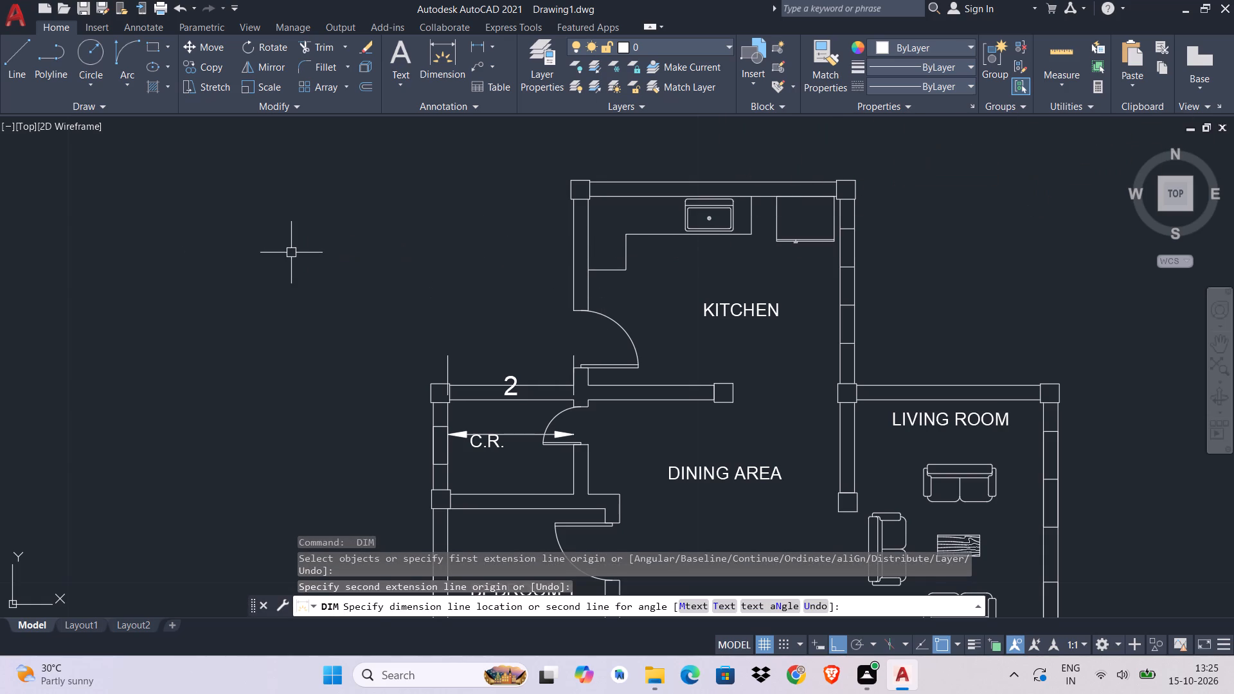
# Modify the ISO-25 dimension style, setting its arrow size to 0.23.
pyautogui.write('D')
pyautogui.press('space')
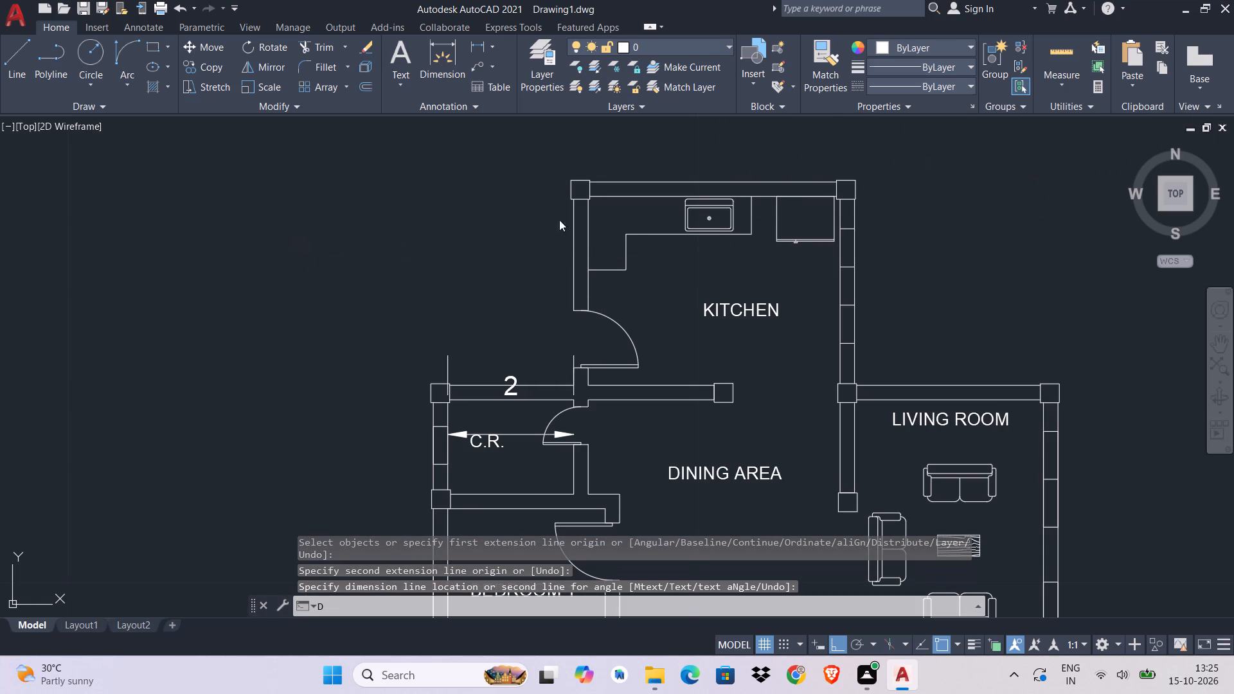
pyautogui.click(795, 299)
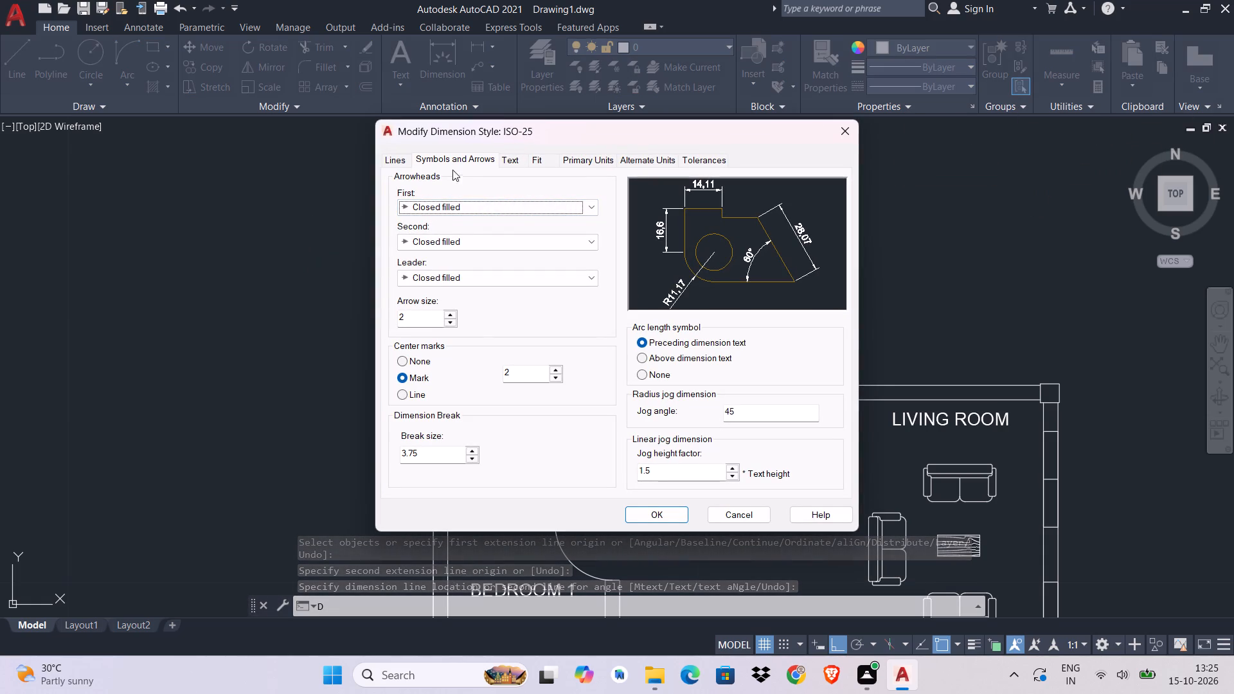
pyautogui.click(429, 317)
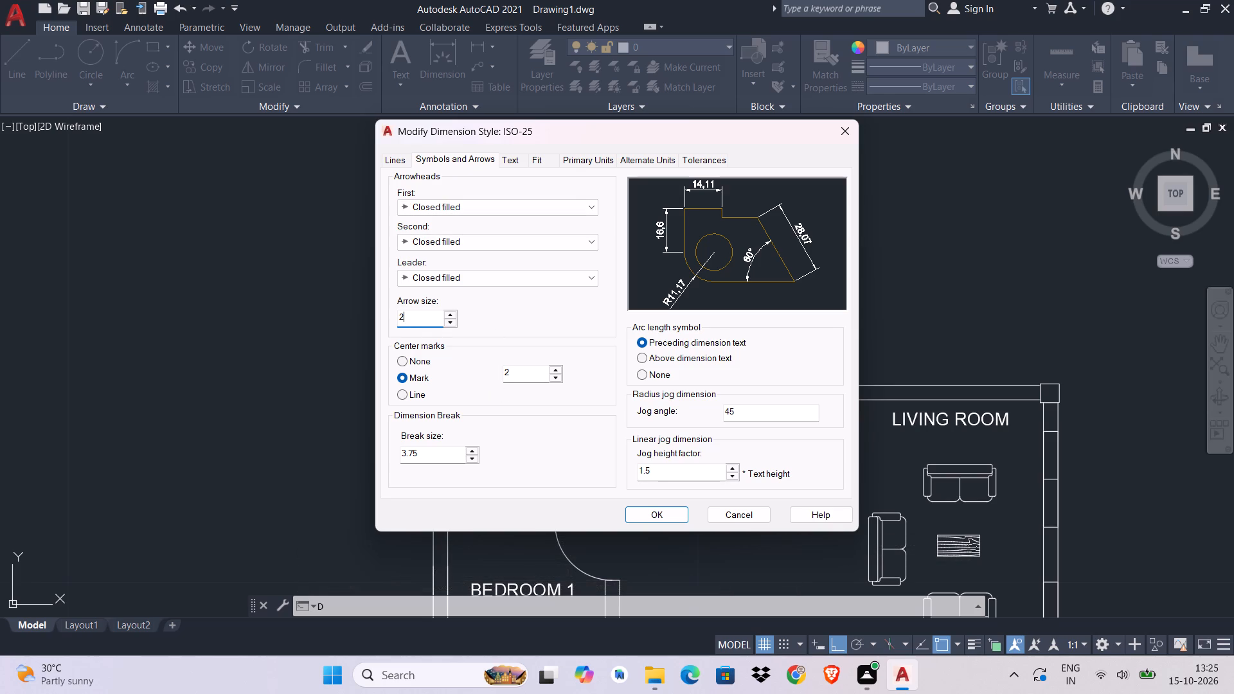
pyautogui.press('BackSpace')
pyautogui.write('0.')
pyautogui.write('23')
pyautogui.press('Return')
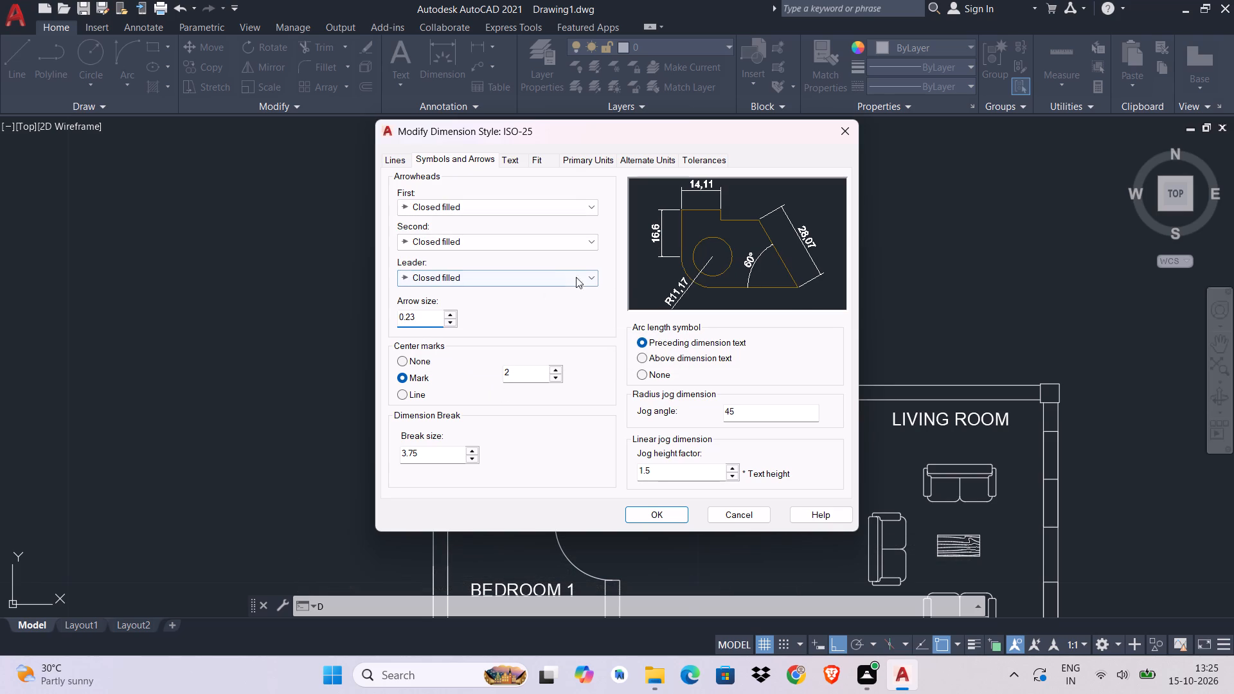
# Set the style's center mark size to 0.23, accept the changes and make ISO-25 the current dimension style.
pyautogui.click(537, 380)
pyautogui.press('BackSpace')
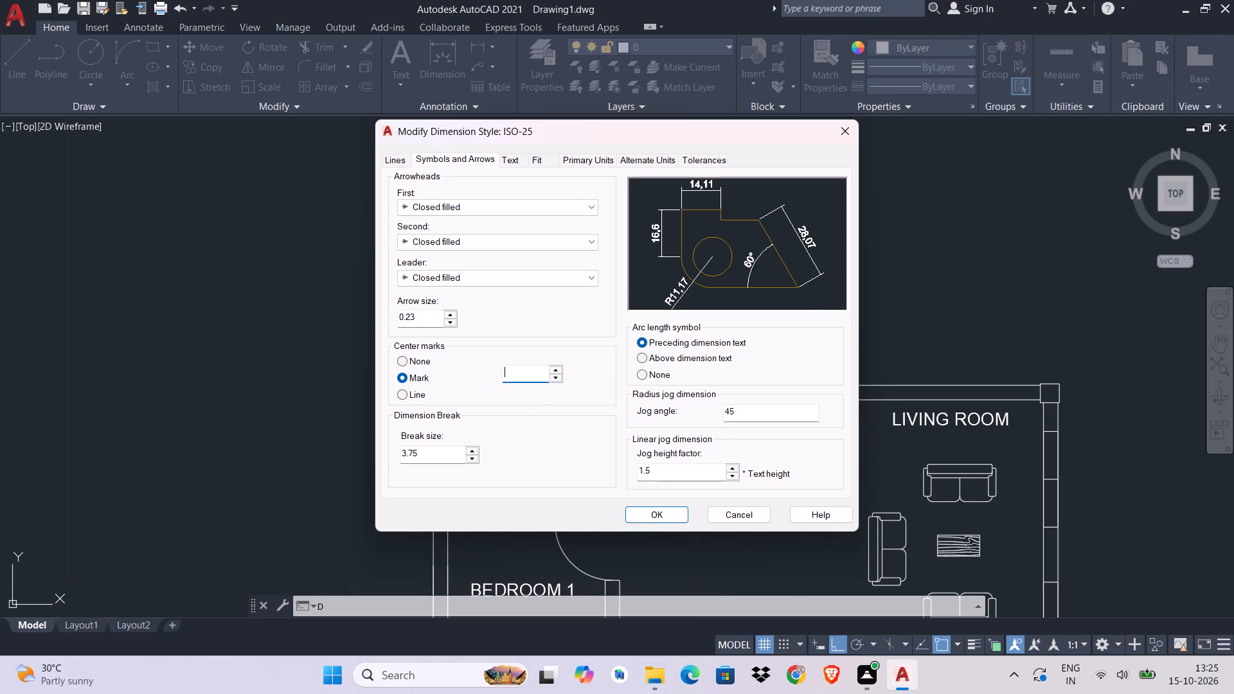
pyautogui.write('0.23')
pyautogui.press('Return')
pyautogui.click(662, 517)
pyautogui.click(804, 245)
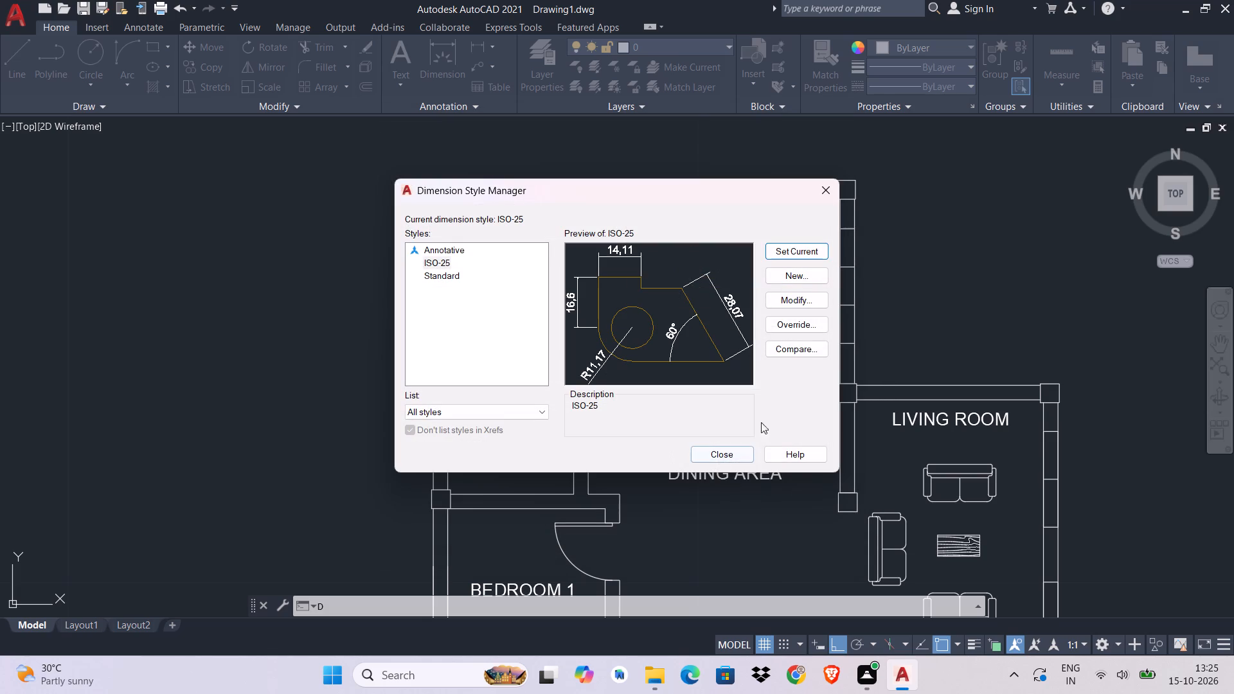
pyautogui.click(815, 244)
pyautogui.click(722, 456)
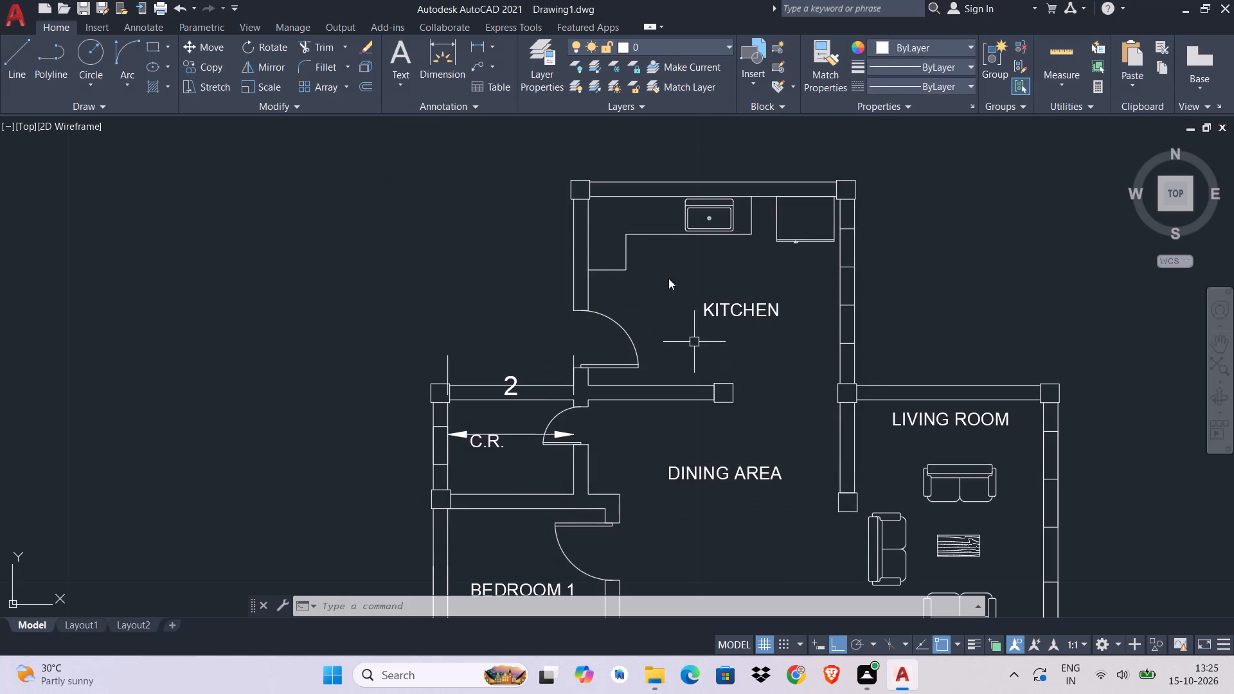
# Place a horizontal trial dimension spanning about 2.74 in the empty space west of the kitchen.
pyautogui.moveTo(580, 229); pyautogui.dragTo(624, 372, button='middle')
pyautogui.write('DIM')
pyautogui.press('space')
pyautogui.click(348, 332)
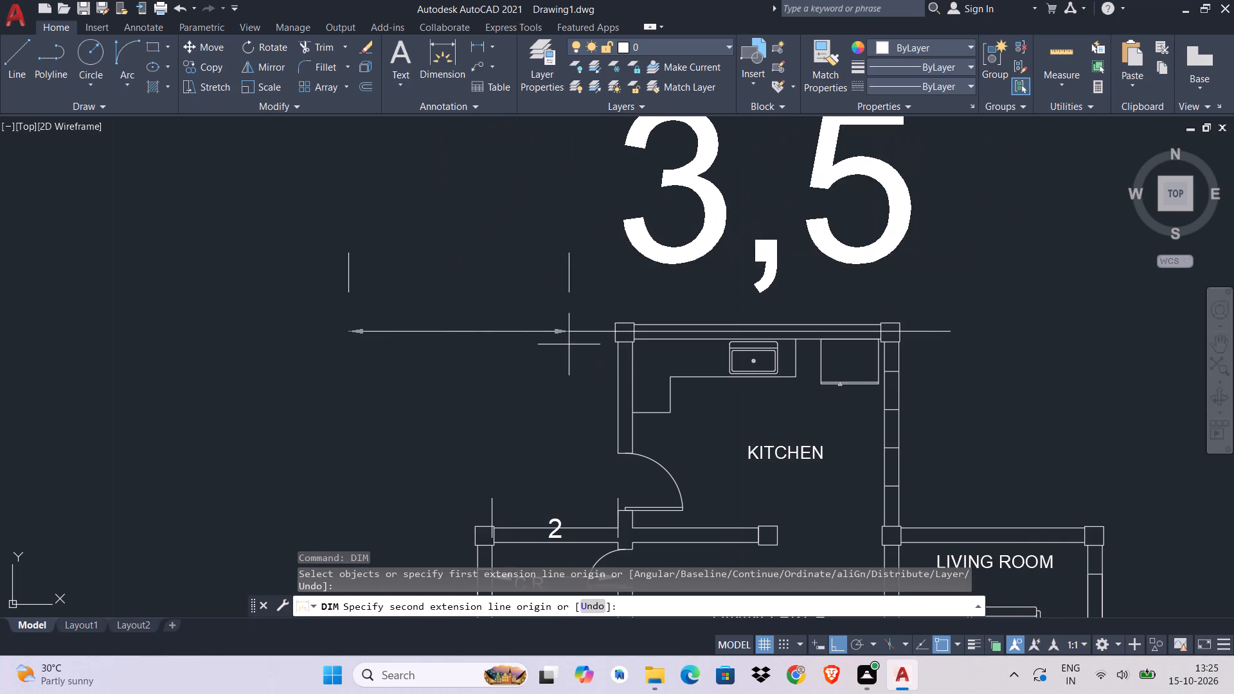
pyautogui.click(521, 330)
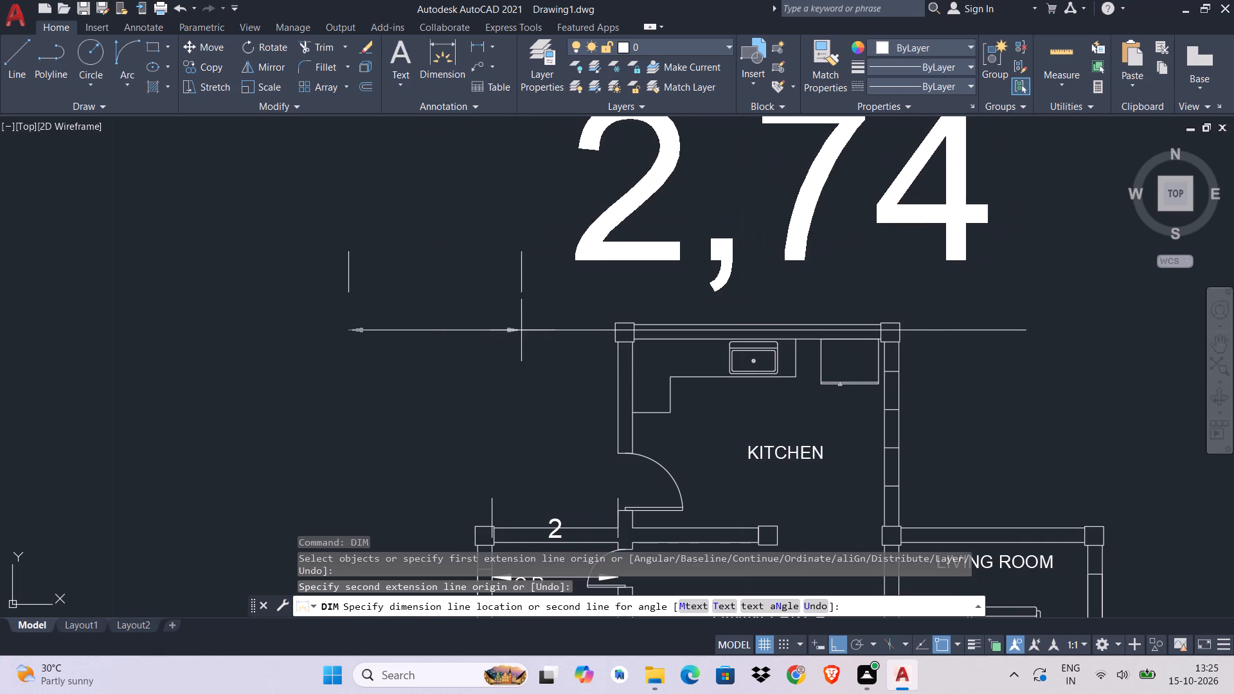
pyautogui.click(445, 372)
pyautogui.press('Escape')
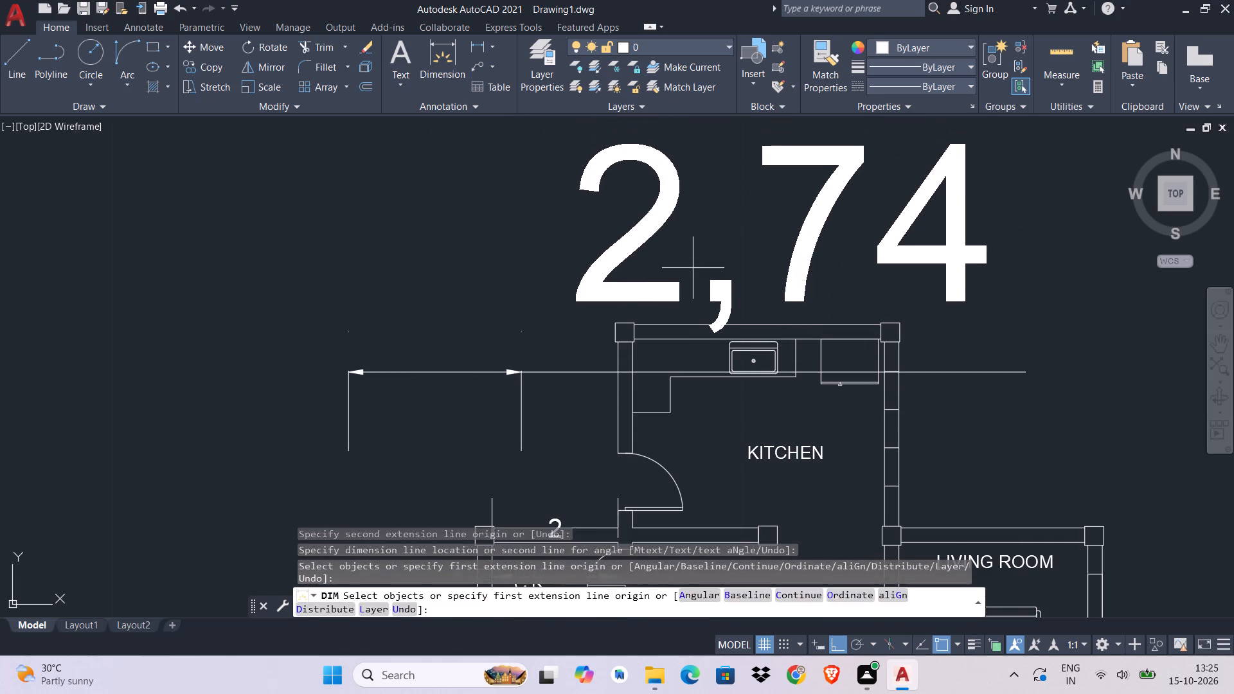
# Set the text height of the trial dimension west of the kitchen to 0.23 and close the text editor.
pyautogui.doubleClick(598, 279)
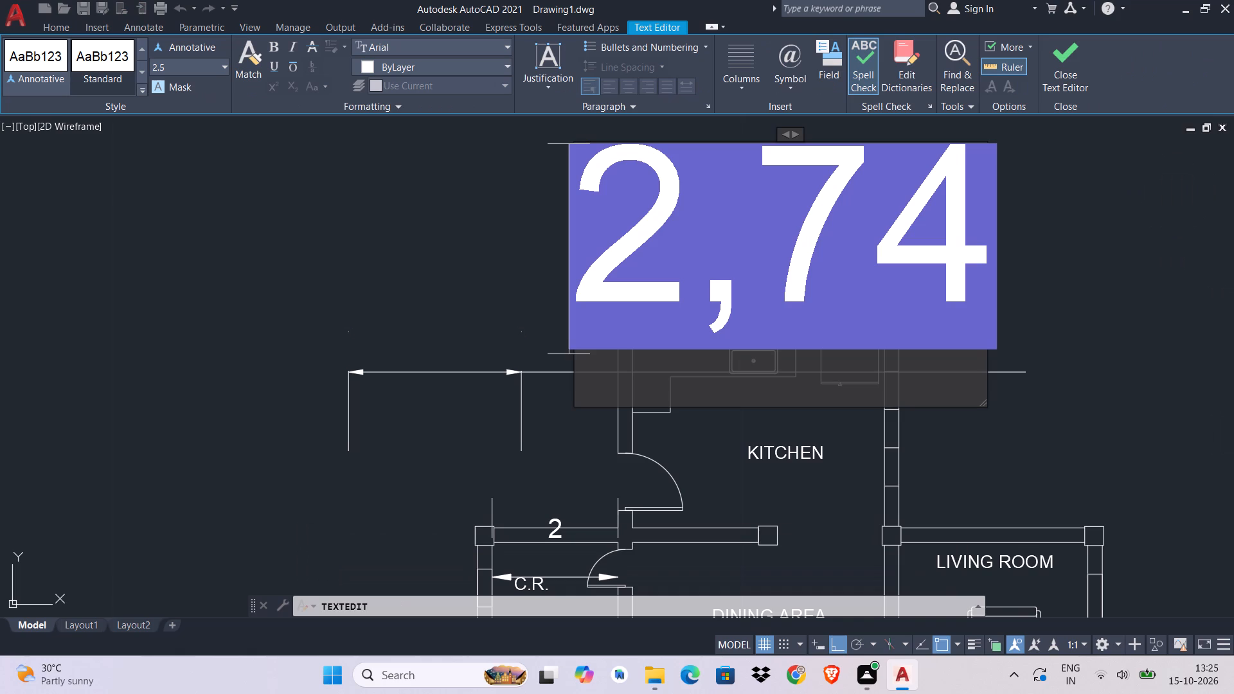
pyautogui.click(172, 65)
pyautogui.press('BackSpace')
pyautogui.write('0.3')
pyautogui.press('Return')
pyautogui.moveTo(971, 224); pyautogui.dragTo(636, 209)
pyautogui.click(181, 71)
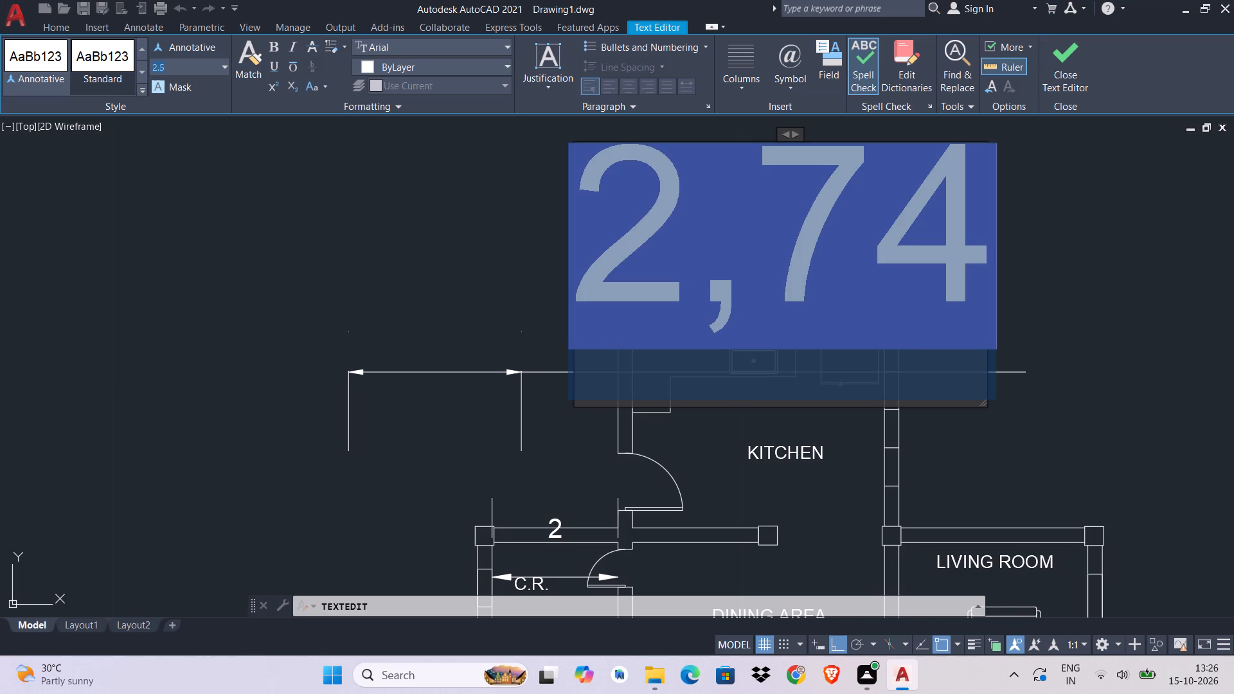
pyautogui.press('BackSpace')
pyautogui.press('-')
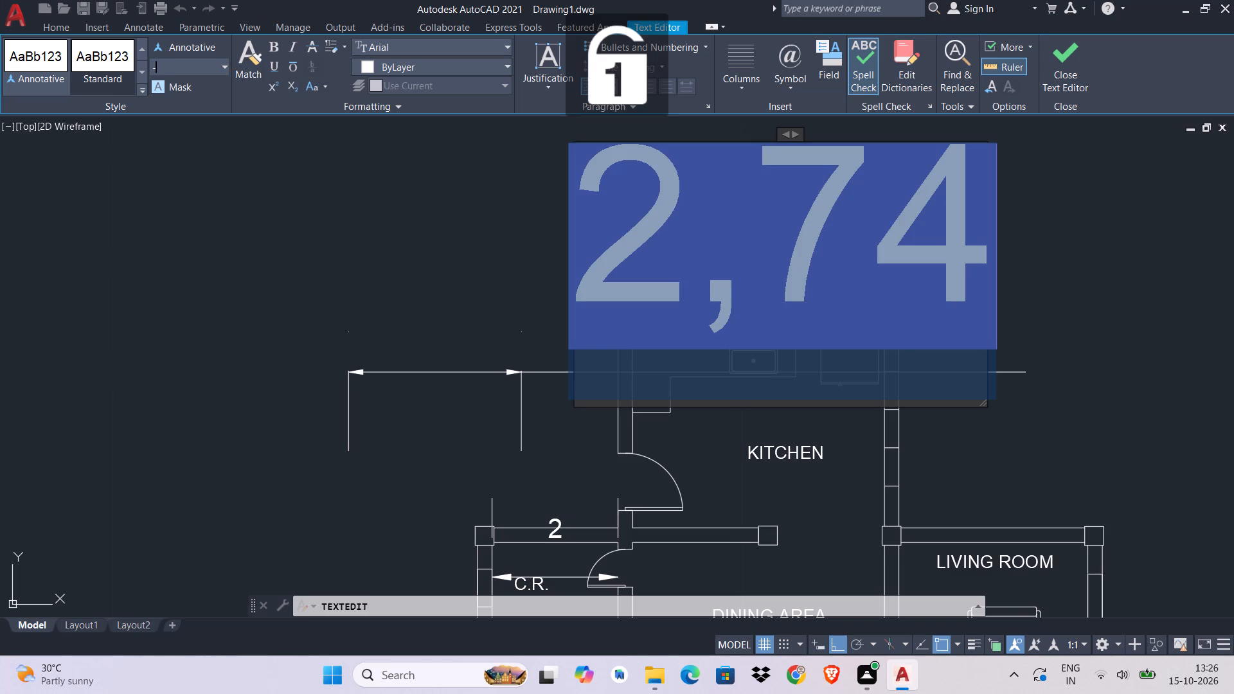
pyautogui.press('BackSpace')
pyautogui.write('0.23')
pyautogui.press('Return')
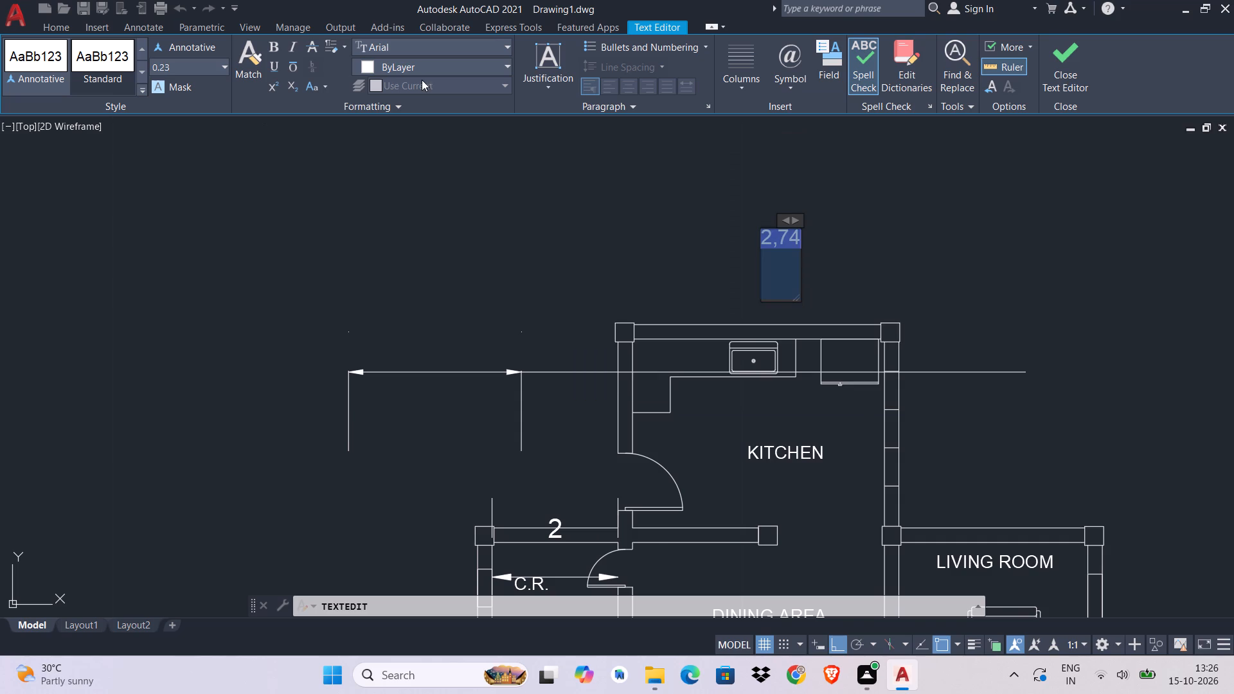
pyautogui.click(1069, 76)
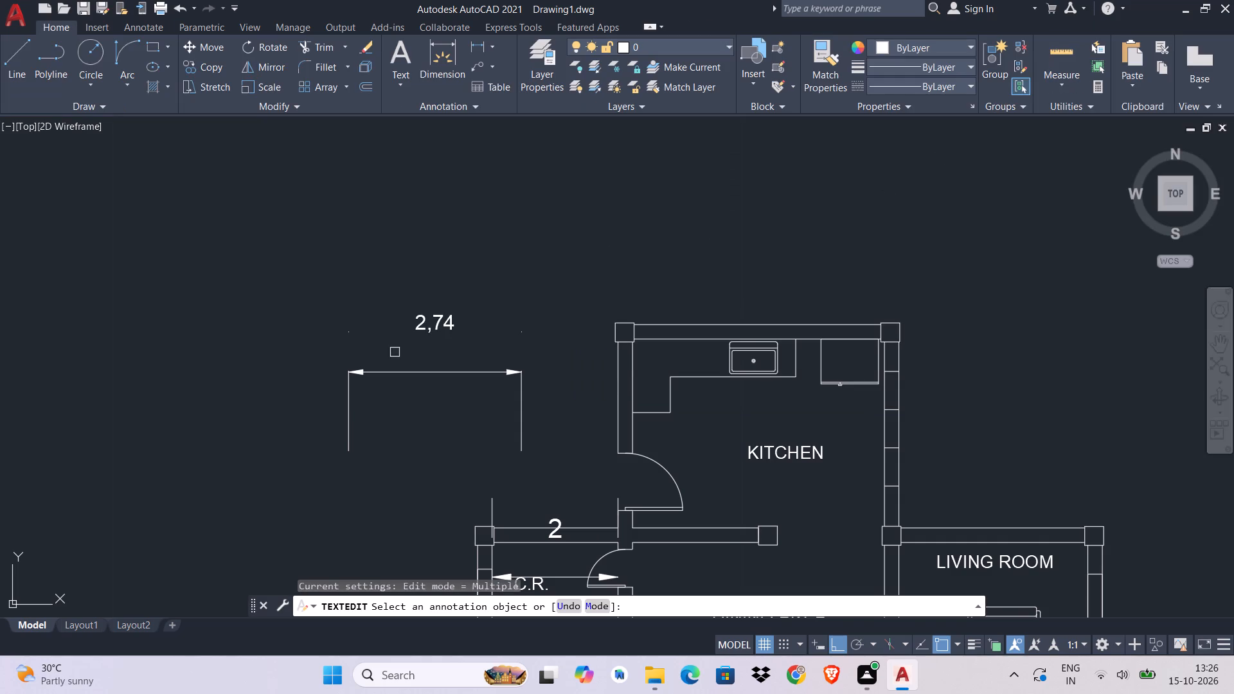
pyautogui.press('Escape')
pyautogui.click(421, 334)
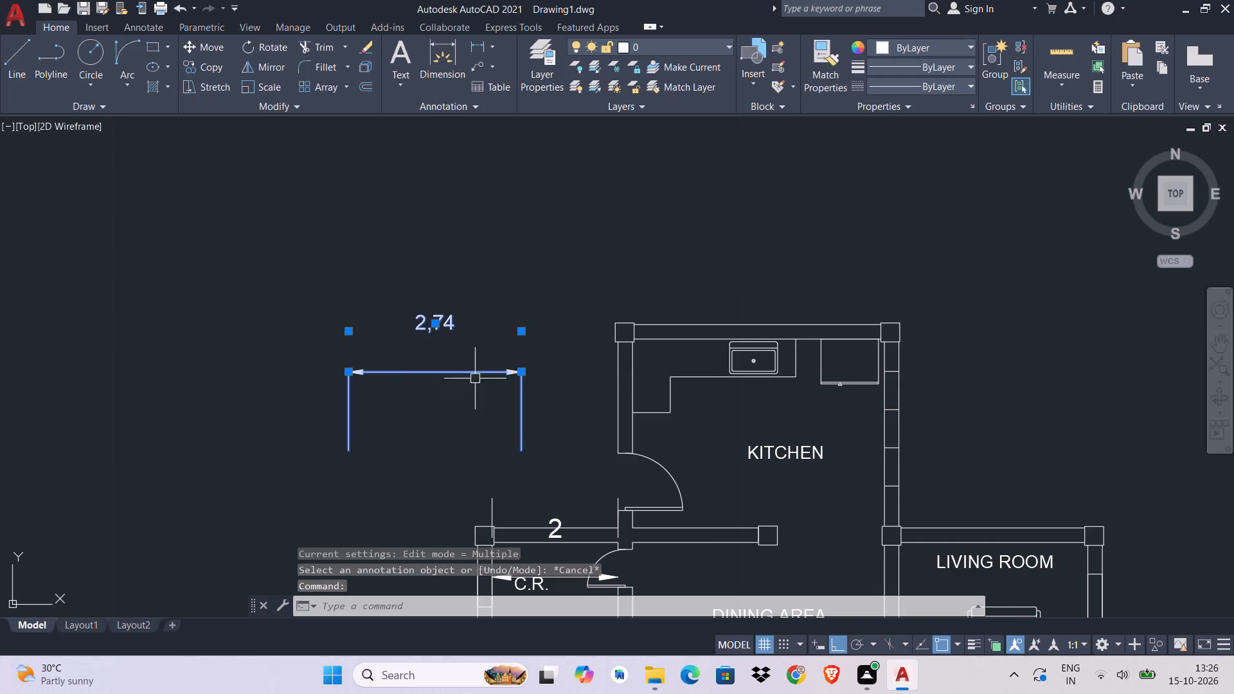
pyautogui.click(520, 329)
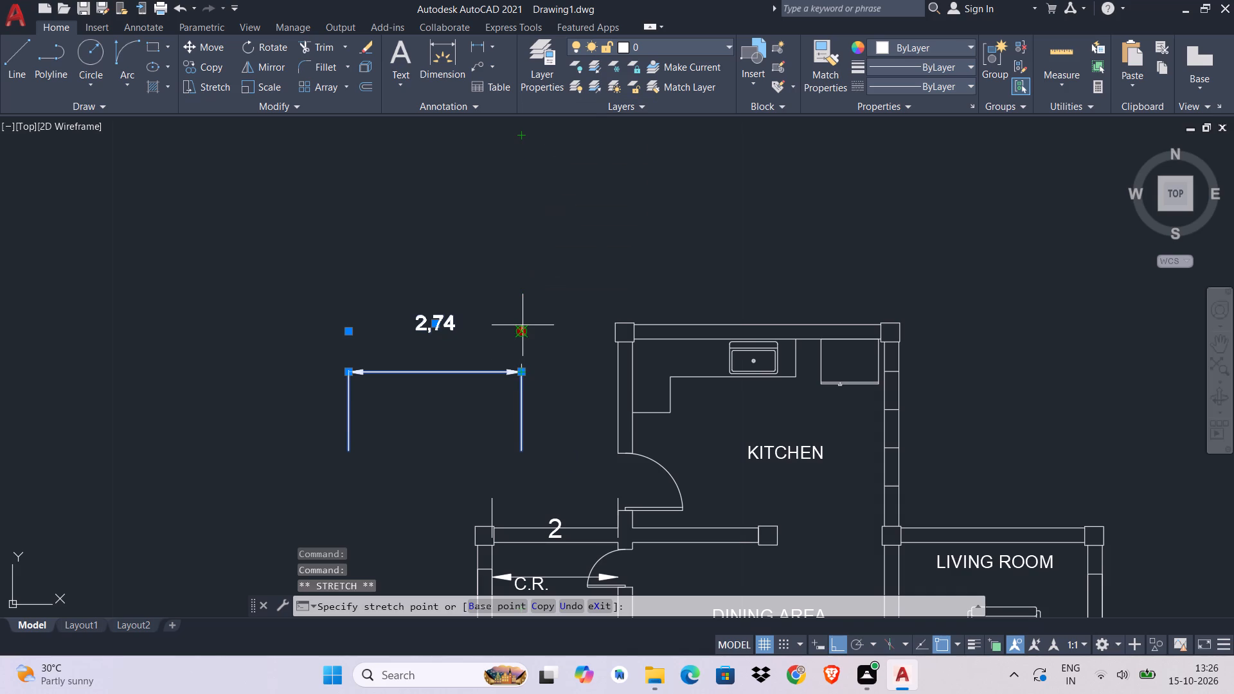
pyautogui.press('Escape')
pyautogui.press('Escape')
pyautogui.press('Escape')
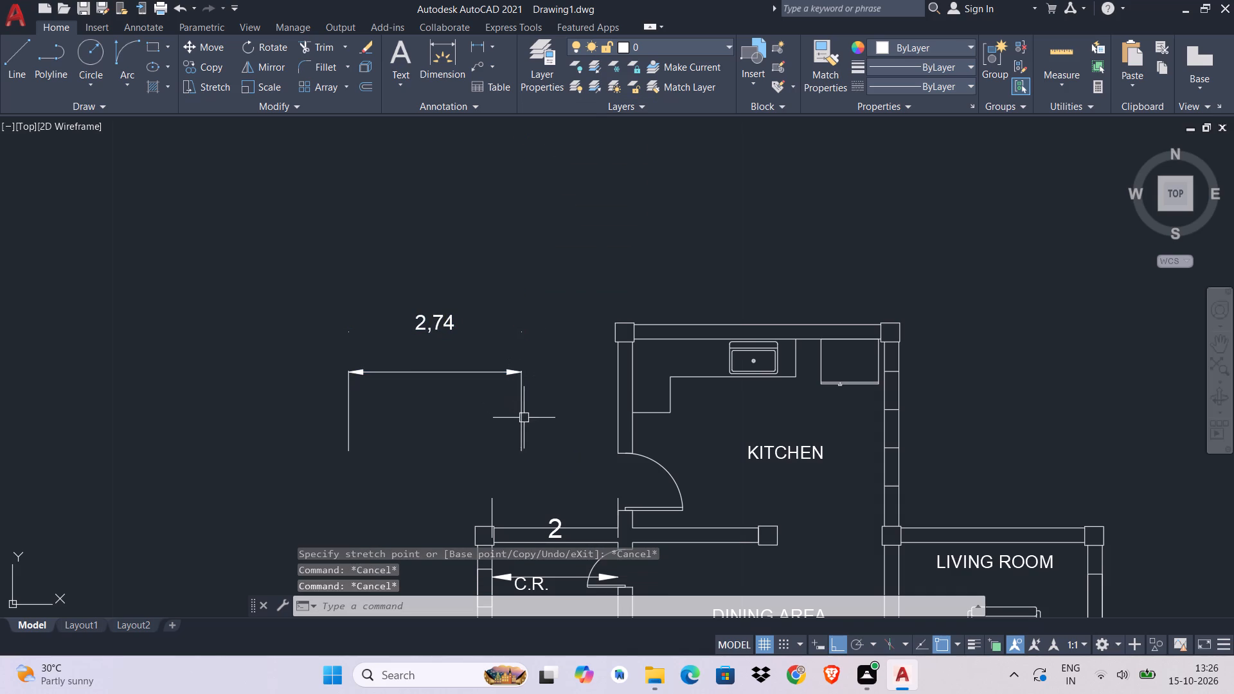
# Stretch the trial dimension's line slightly south, closer to its extension lines' origins, using its middle grip.
pyautogui.click(524, 419)
pyautogui.click(432, 322)
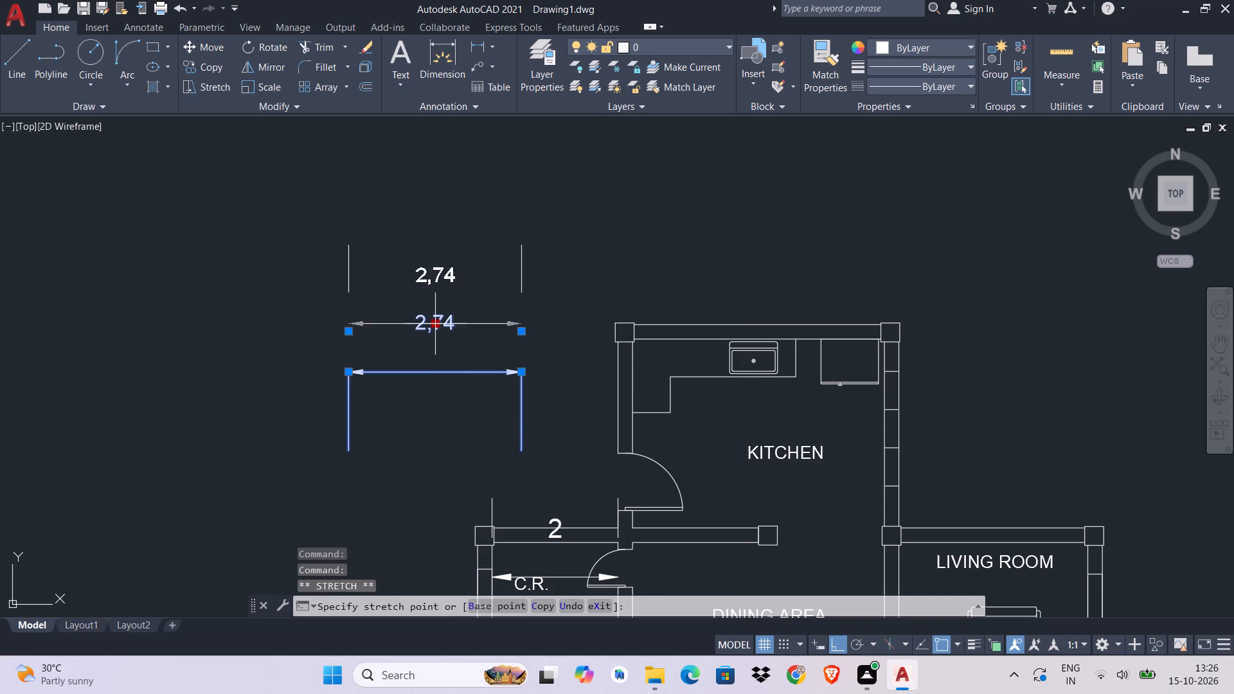
pyautogui.click(434, 358)
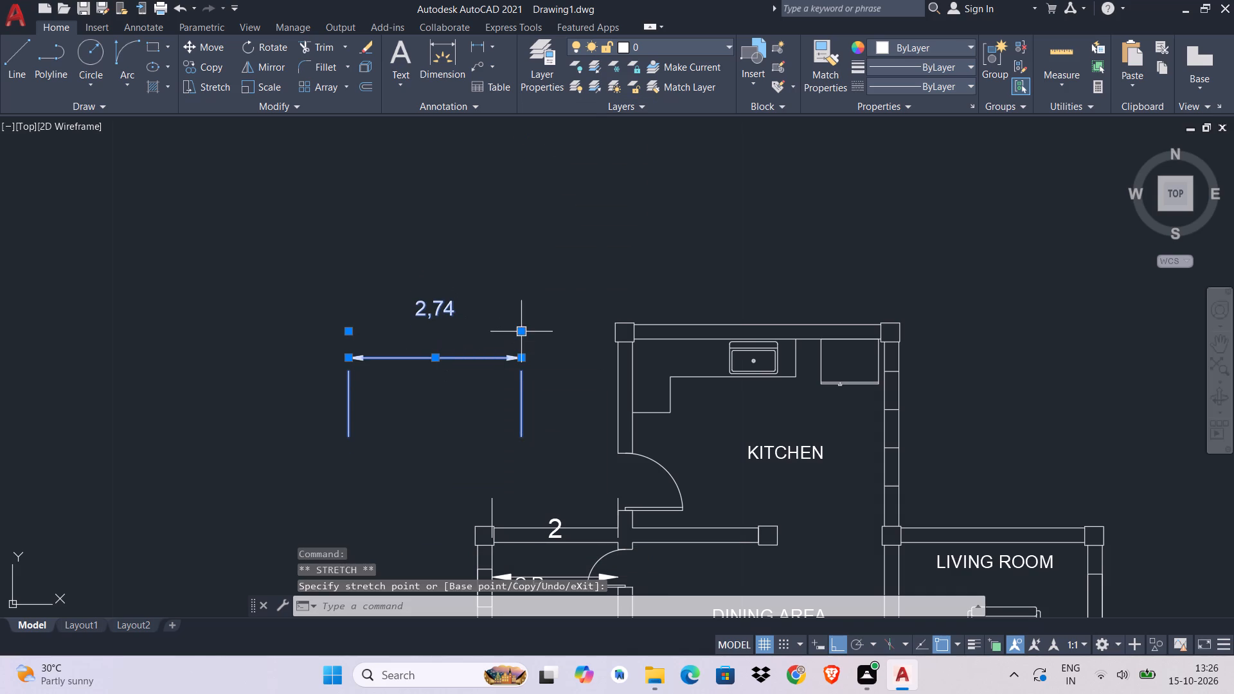
pyautogui.press('Escape')
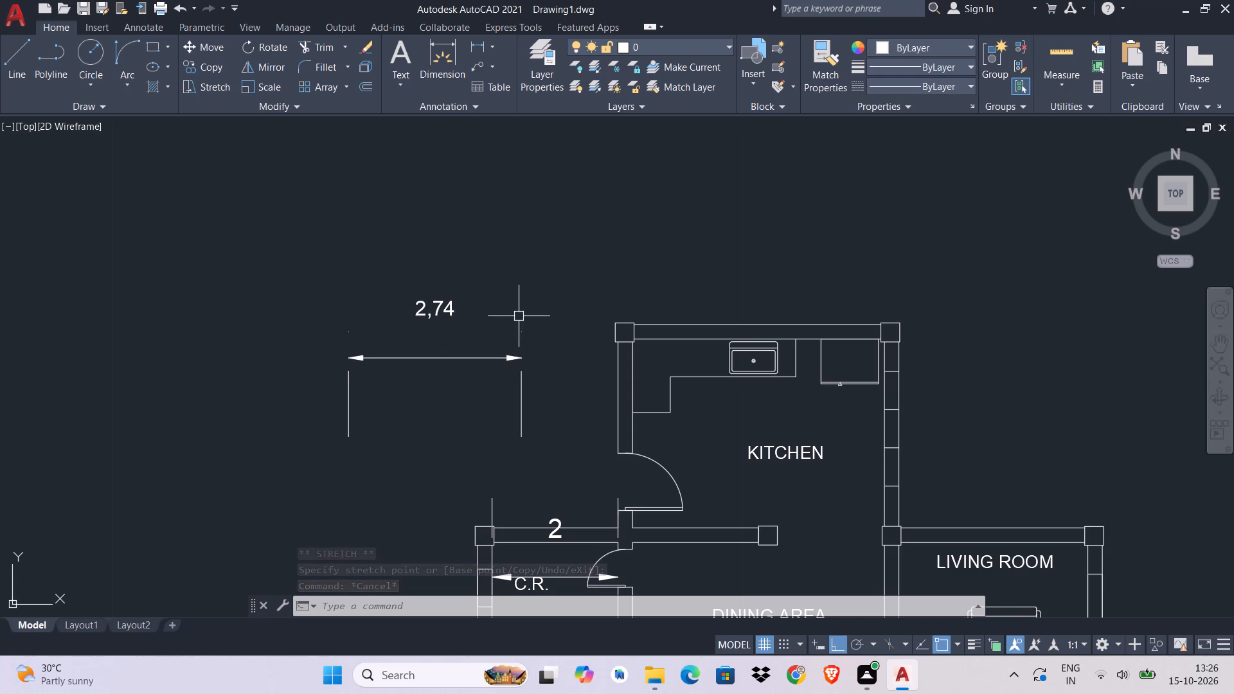
pyautogui.press('Escape')
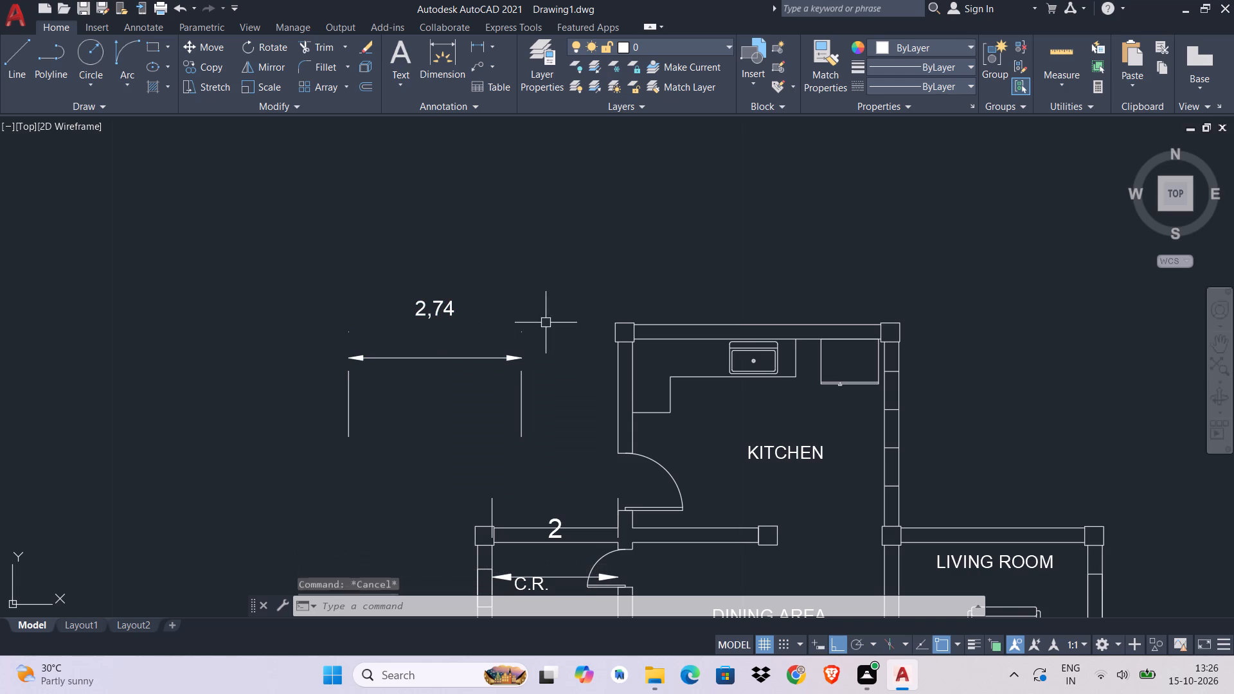
# Delete the width dimension over the C.R.
pyautogui.moveTo(532, 351); pyautogui.dragTo(600, 186, button='middle')
pyautogui.press('Escape')
pyautogui.click(622, 359)
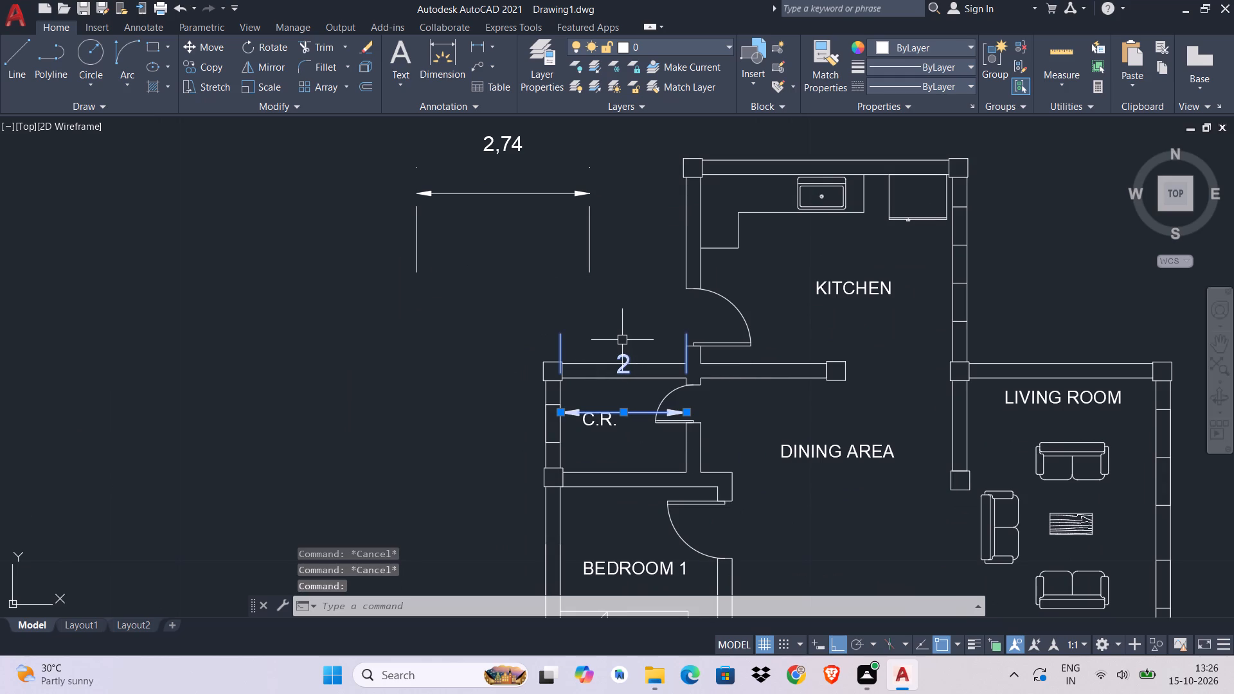
pyautogui.press('Delete')
# Move the trial dimension so its east arrow tip meets the outer wall line beneath the kitchen's northwest column.
pyautogui.moveTo(598, 326); pyautogui.dragTo(607, 481, button='middle')
pyautogui.click(545, 359)
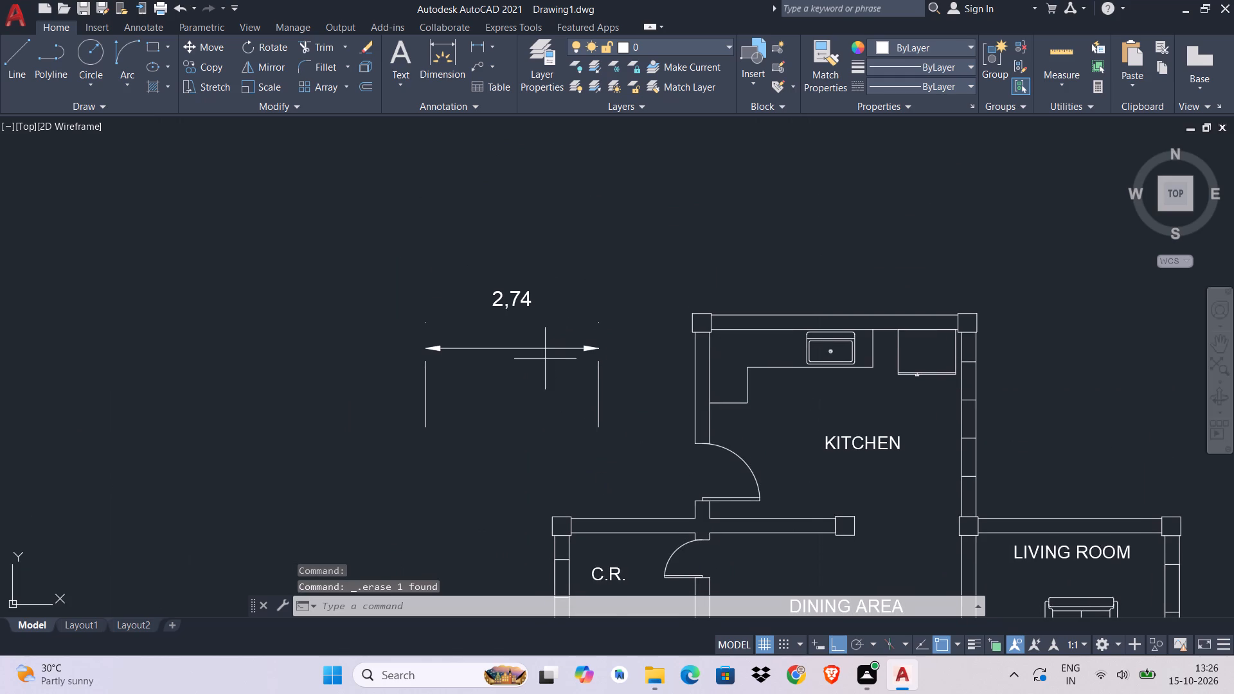
pyautogui.click(494, 336)
pyautogui.press('m')
pyautogui.press('space')
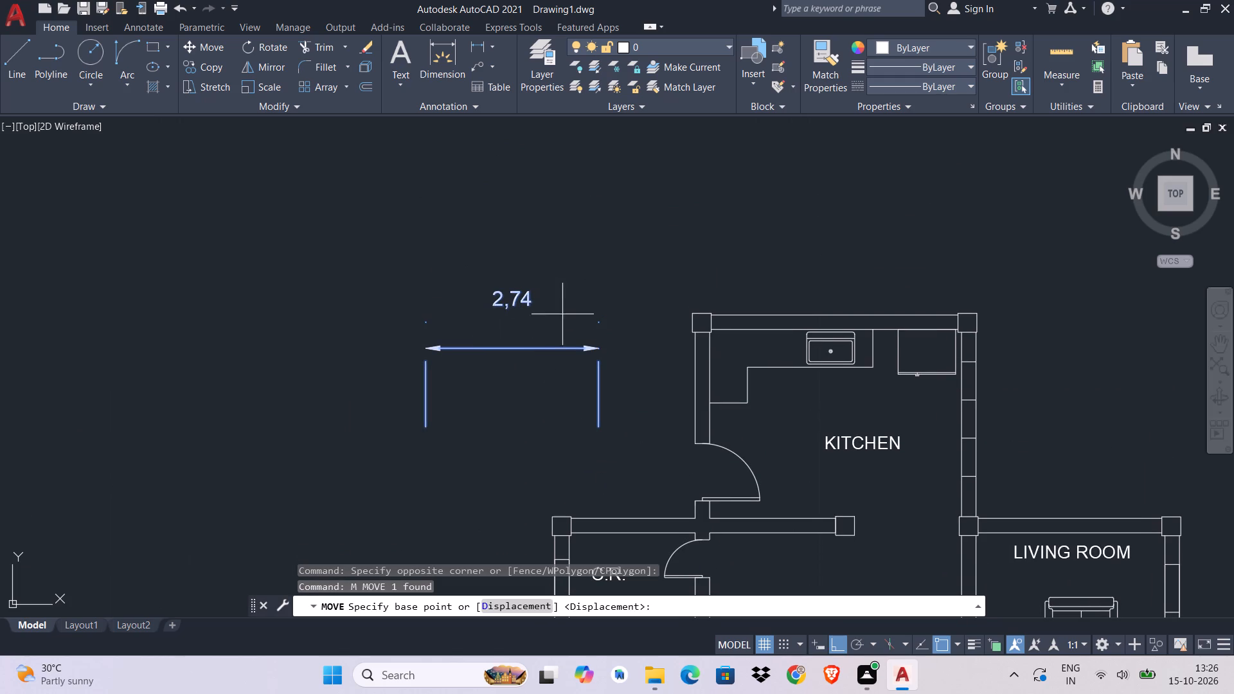
pyautogui.click(600, 348)
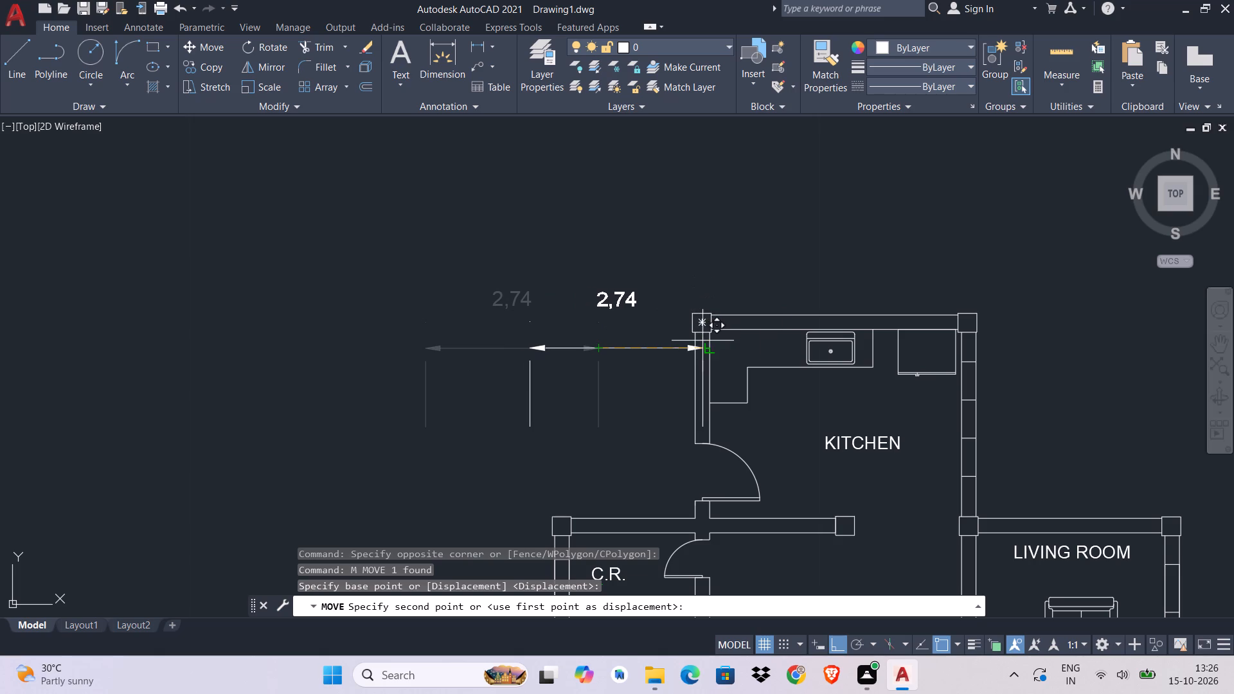
pyautogui.scroll(4, 693, 335)
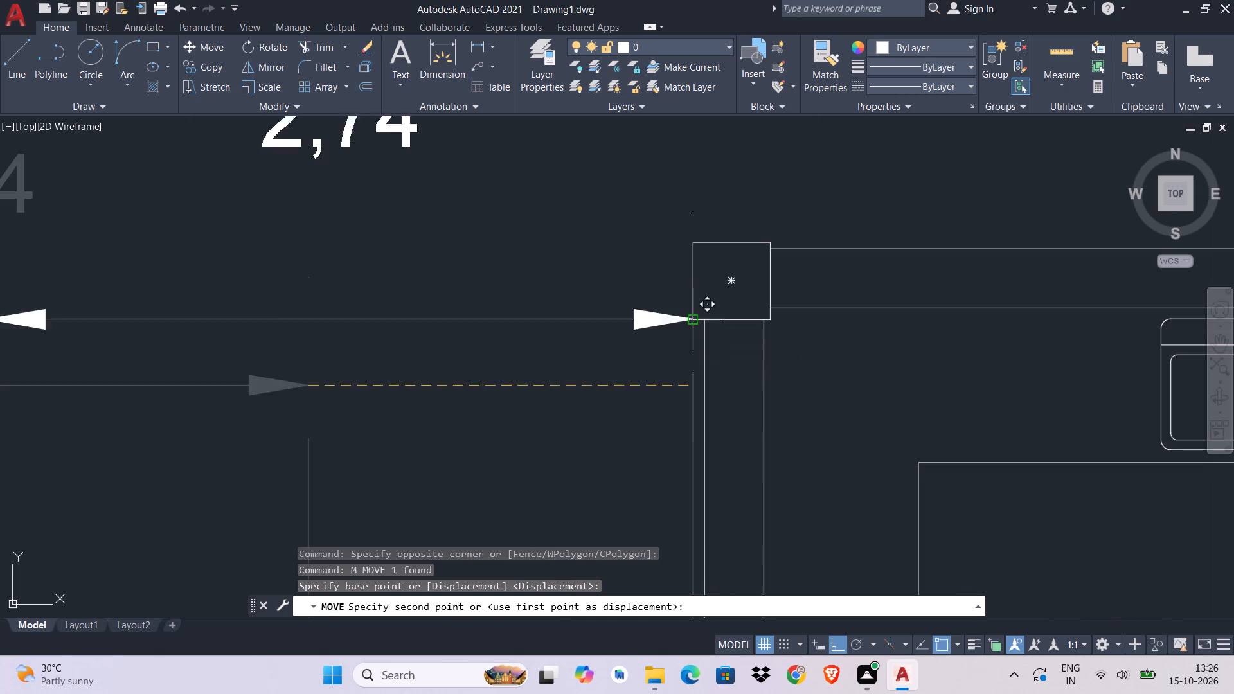
pyautogui.click(704, 325)
# Move the dimension straight north from the bottom edge to the top edge of the kitchen's northwest column.
pyautogui.click(596, 260)
pyautogui.click(428, 373)
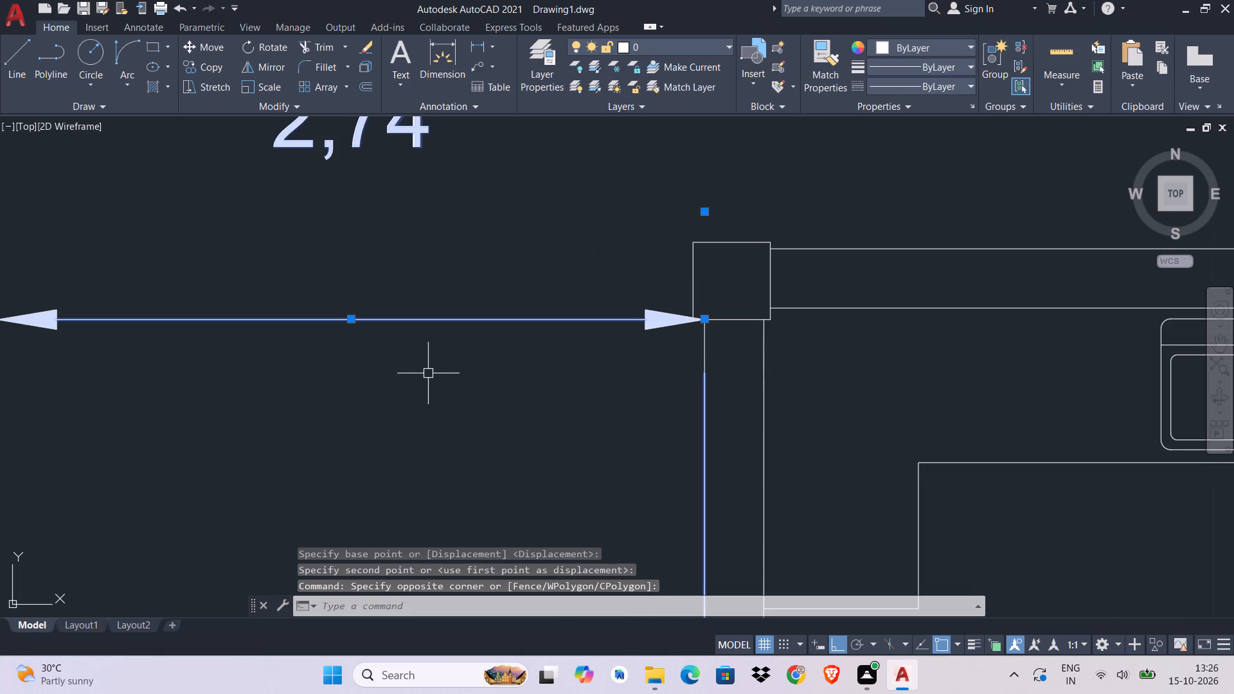
pyautogui.press('m')
pyautogui.press('space')
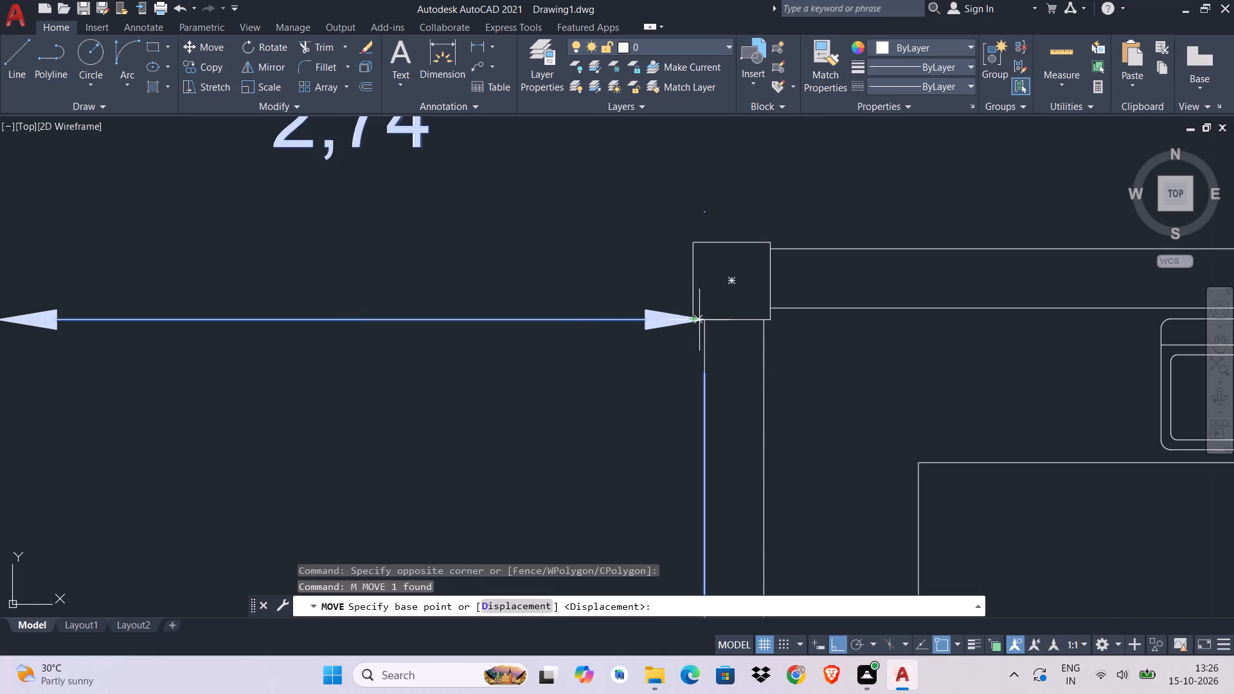
pyautogui.click(702, 320)
pyautogui.click(706, 244)
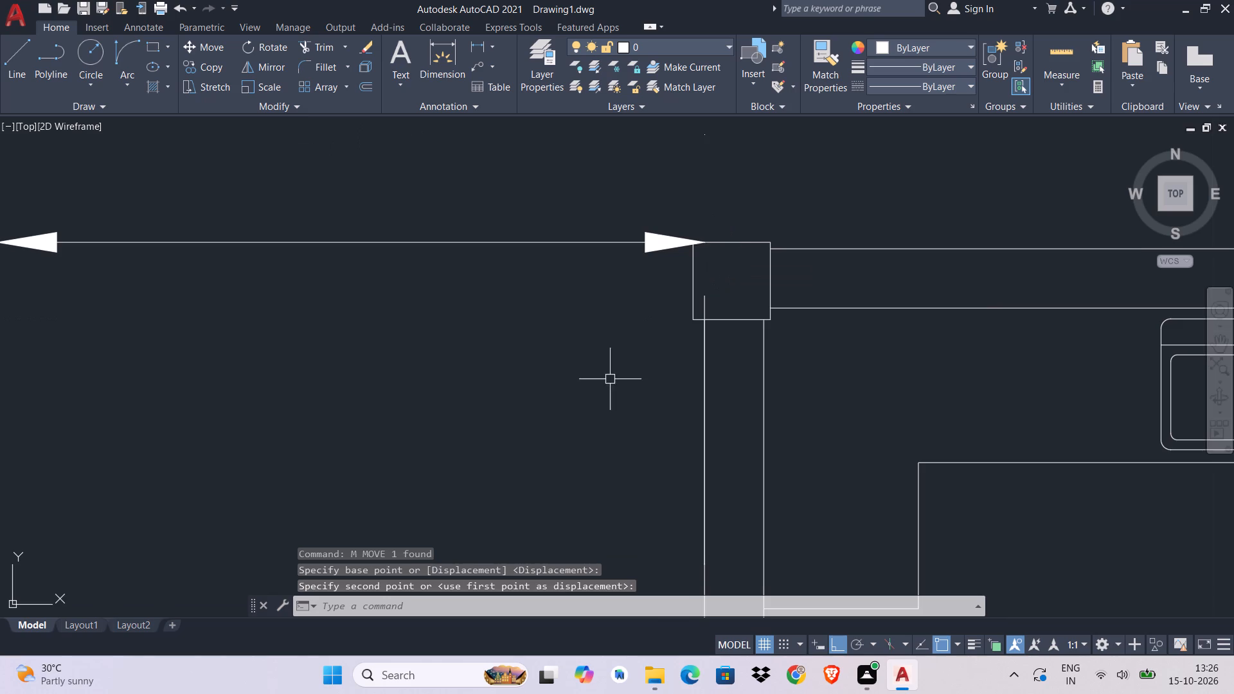
# Replace the text of the dimension west of the kitchen with 2.00 and end text editing.
pyautogui.scroll(-2, 610, 379)
pyautogui.moveTo(610, 379); pyautogui.dragTo(695, 429, button='middle')
pyautogui.press('Escape')
pyautogui.doubleClick(570, 293)
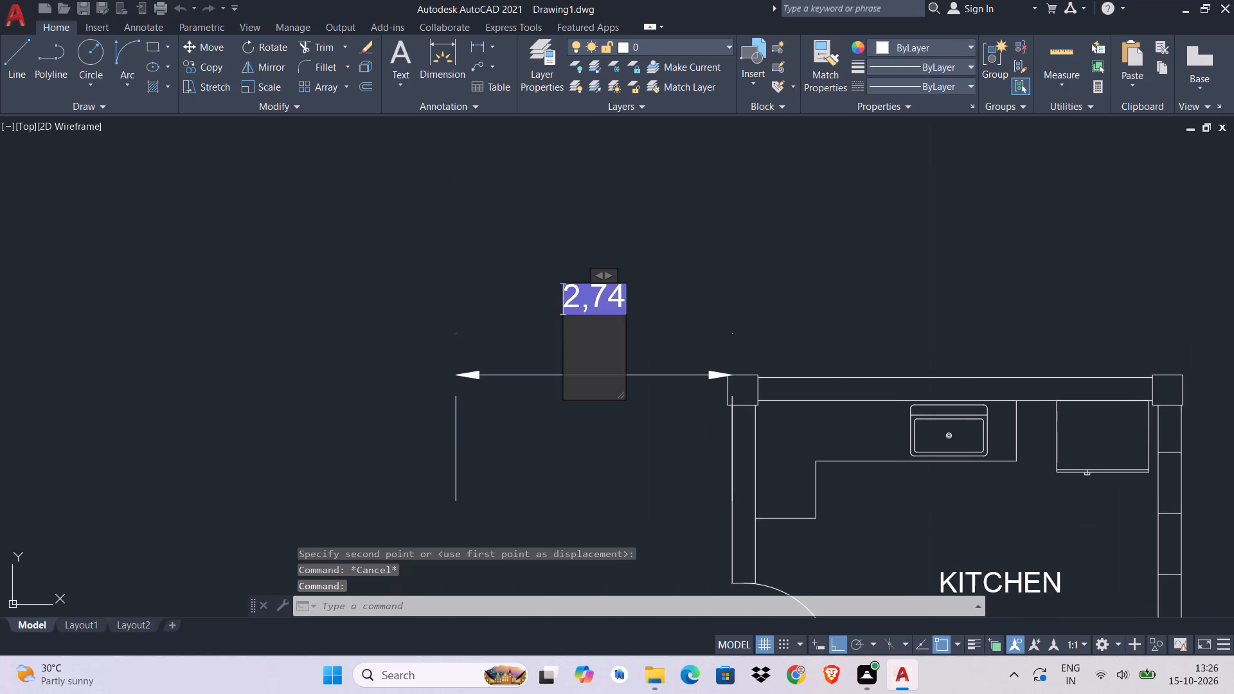
pyautogui.click(628, 302)
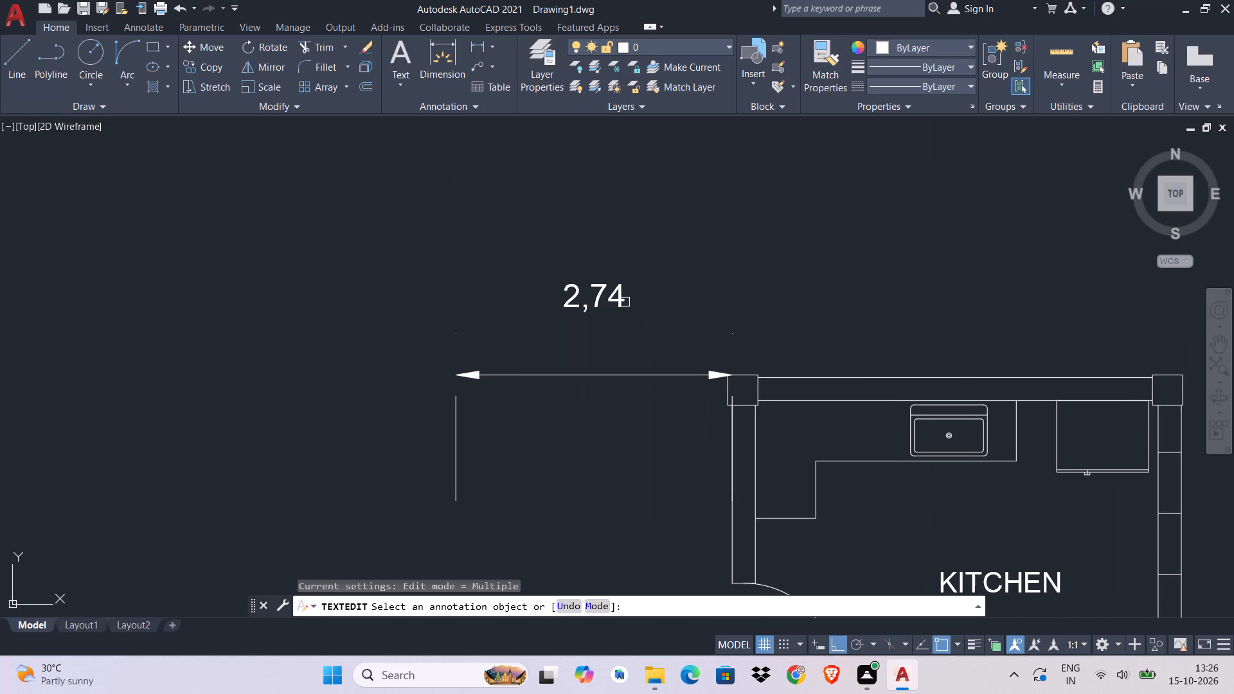
pyautogui.doubleClick(612, 299)
pyautogui.moveTo(625, 301); pyautogui.dragTo(747, 305)
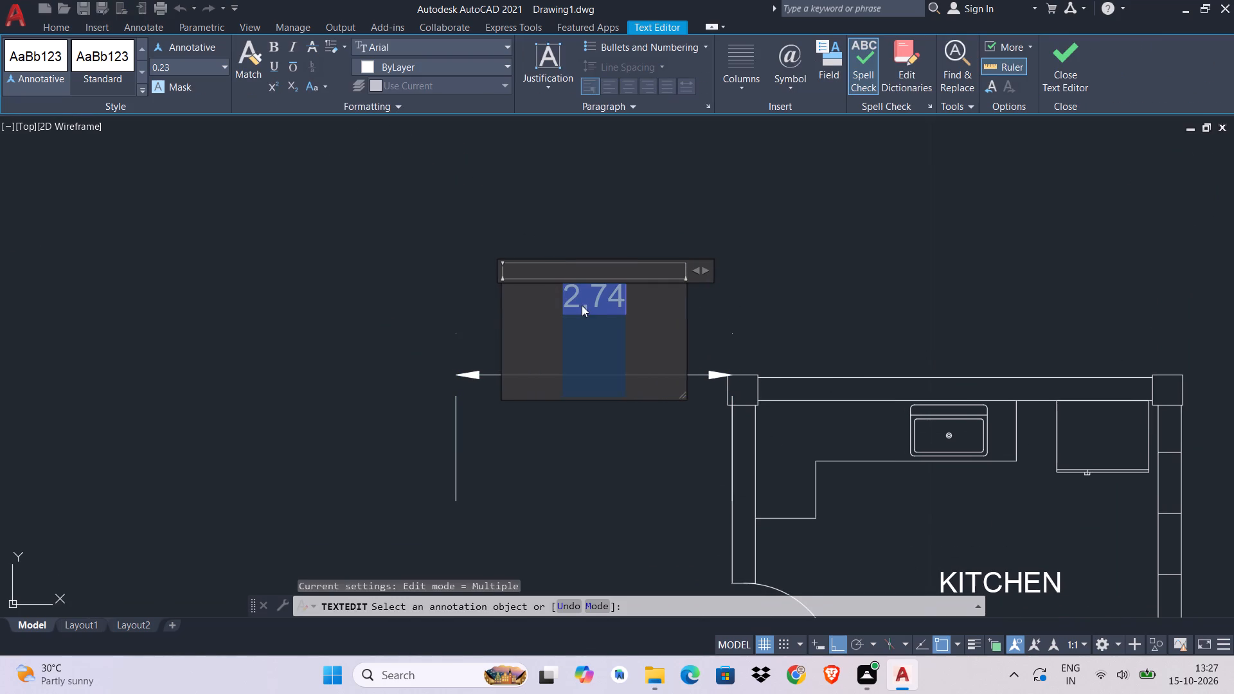
pyautogui.moveTo(630, 296); pyautogui.dragTo(558, 309)
pyautogui.press('BackSpace')
pyautogui.write('2.00')
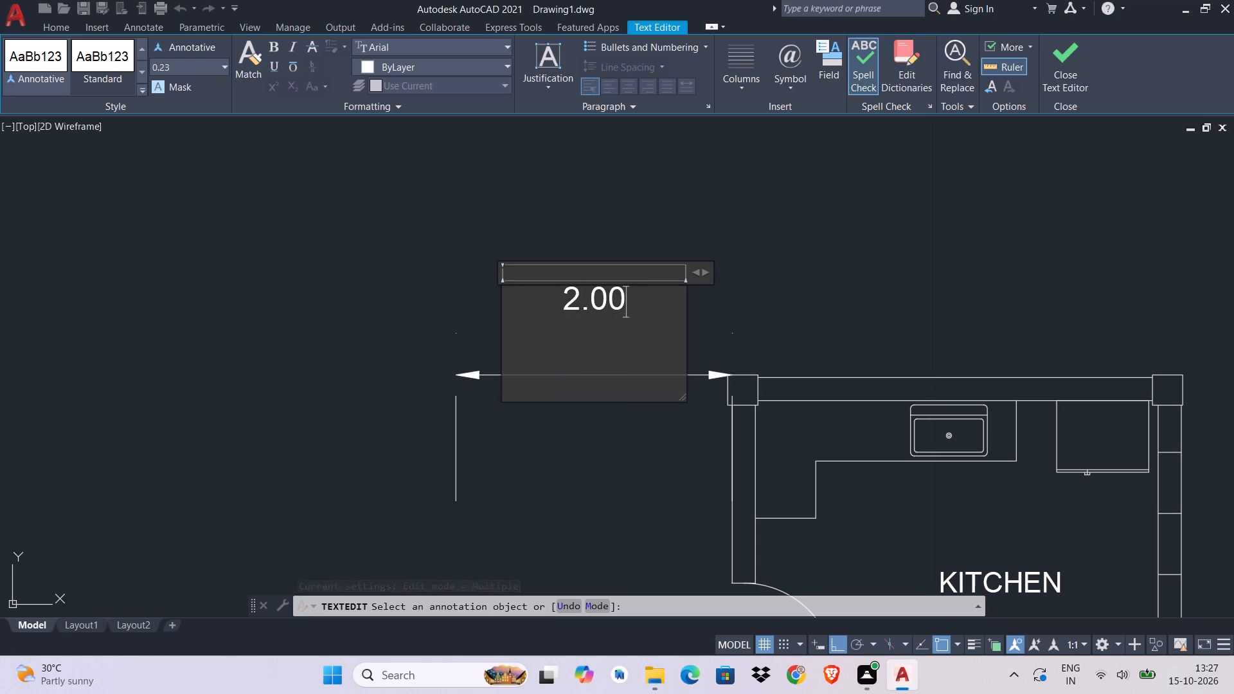
pyautogui.press('Return')
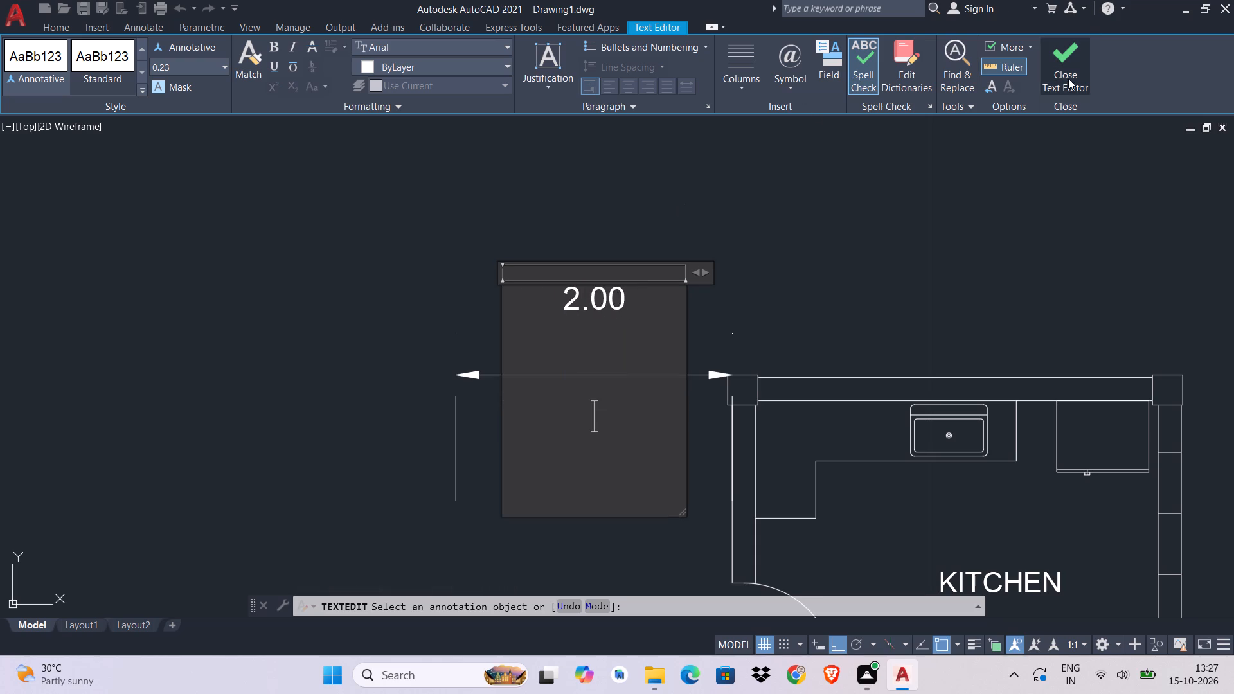
pyautogui.click(1068, 79)
pyautogui.moveTo(651, 425); pyautogui.dragTo(409, 421, button='middle')
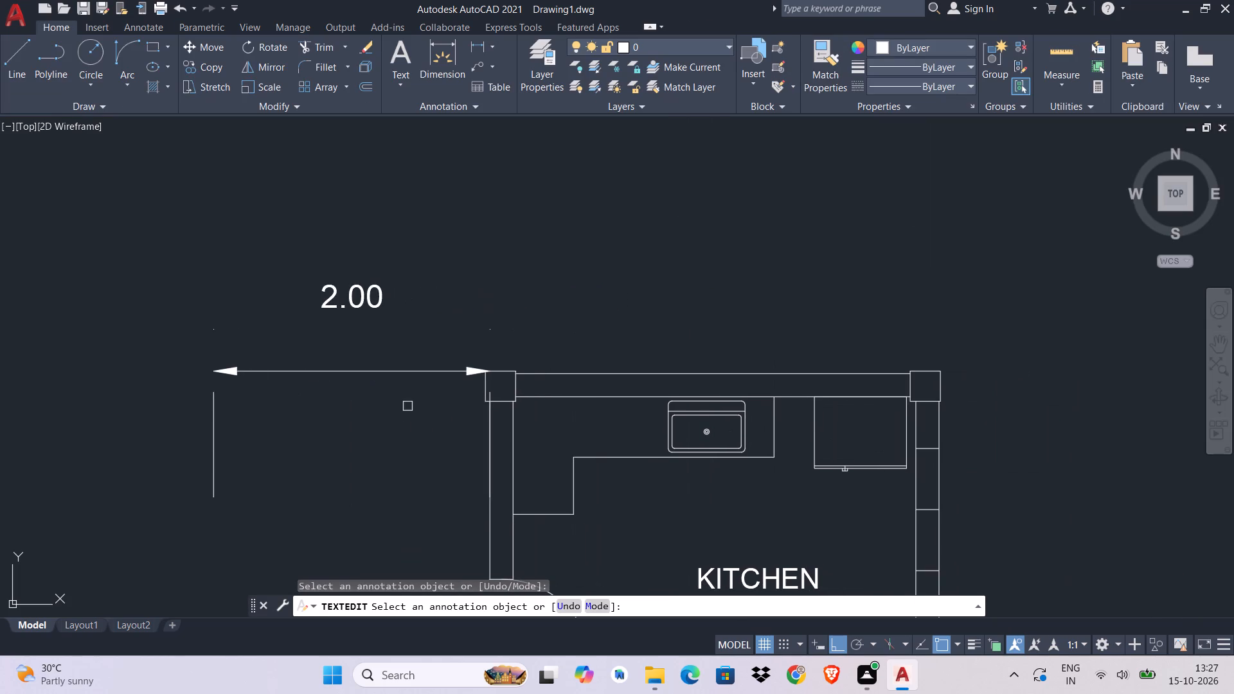
pyautogui.press('Escape')
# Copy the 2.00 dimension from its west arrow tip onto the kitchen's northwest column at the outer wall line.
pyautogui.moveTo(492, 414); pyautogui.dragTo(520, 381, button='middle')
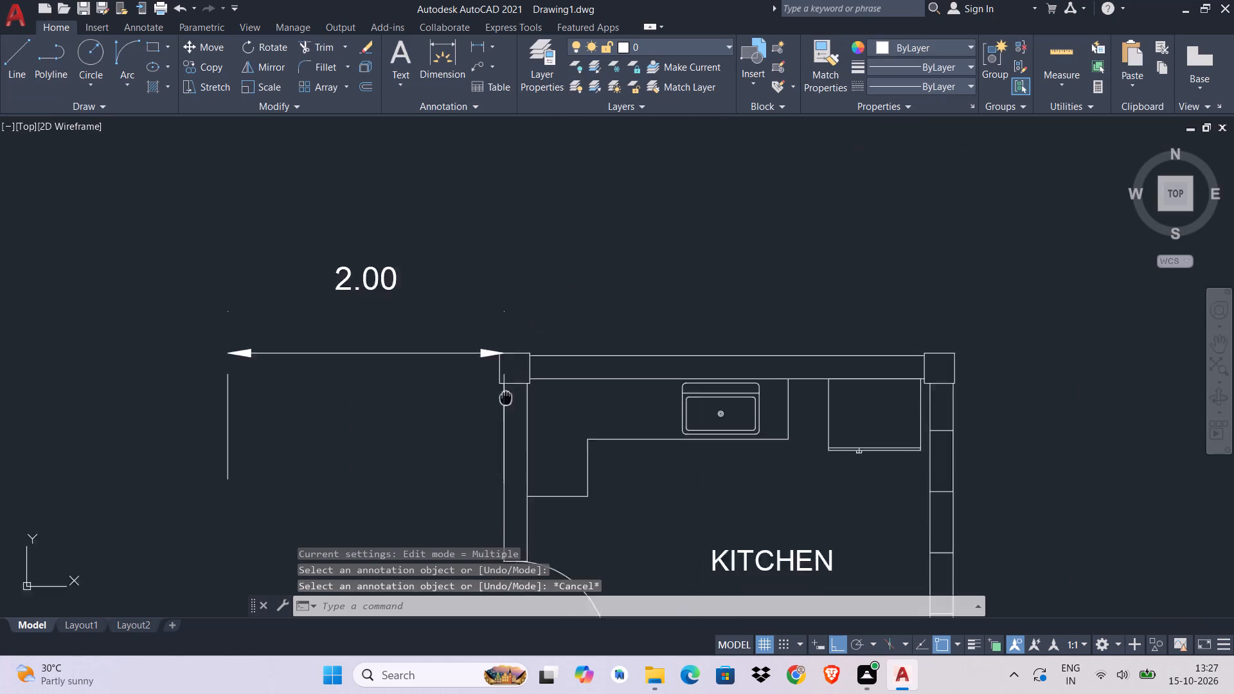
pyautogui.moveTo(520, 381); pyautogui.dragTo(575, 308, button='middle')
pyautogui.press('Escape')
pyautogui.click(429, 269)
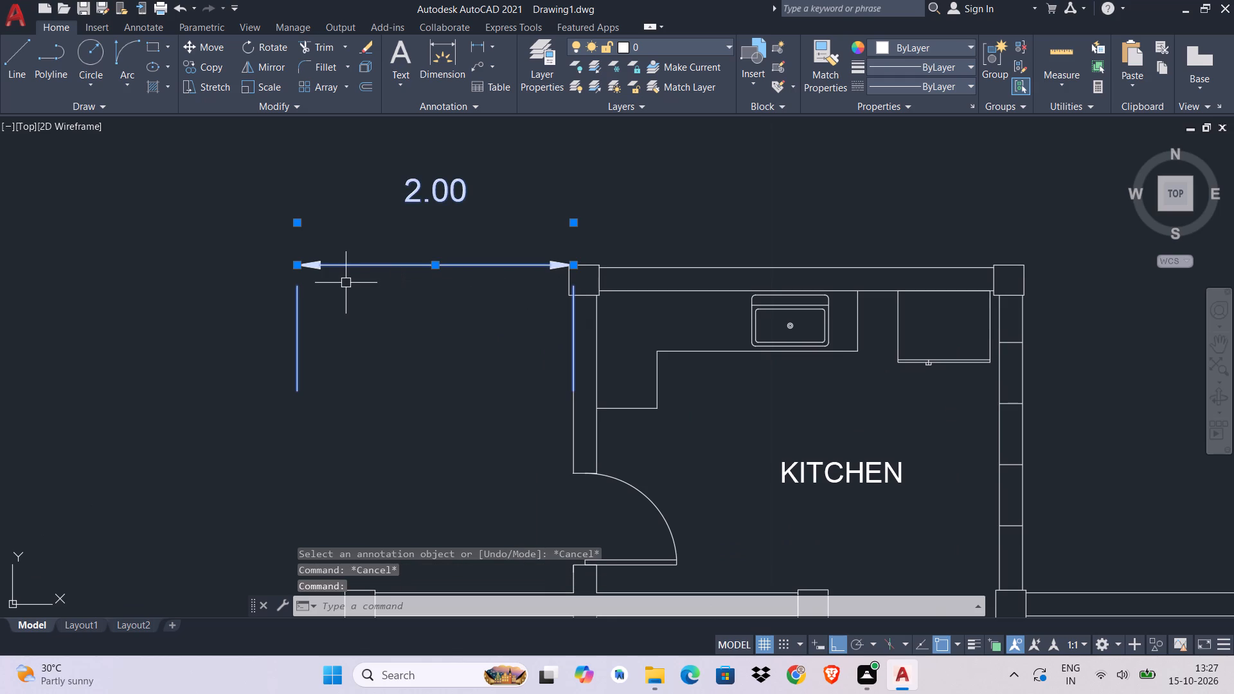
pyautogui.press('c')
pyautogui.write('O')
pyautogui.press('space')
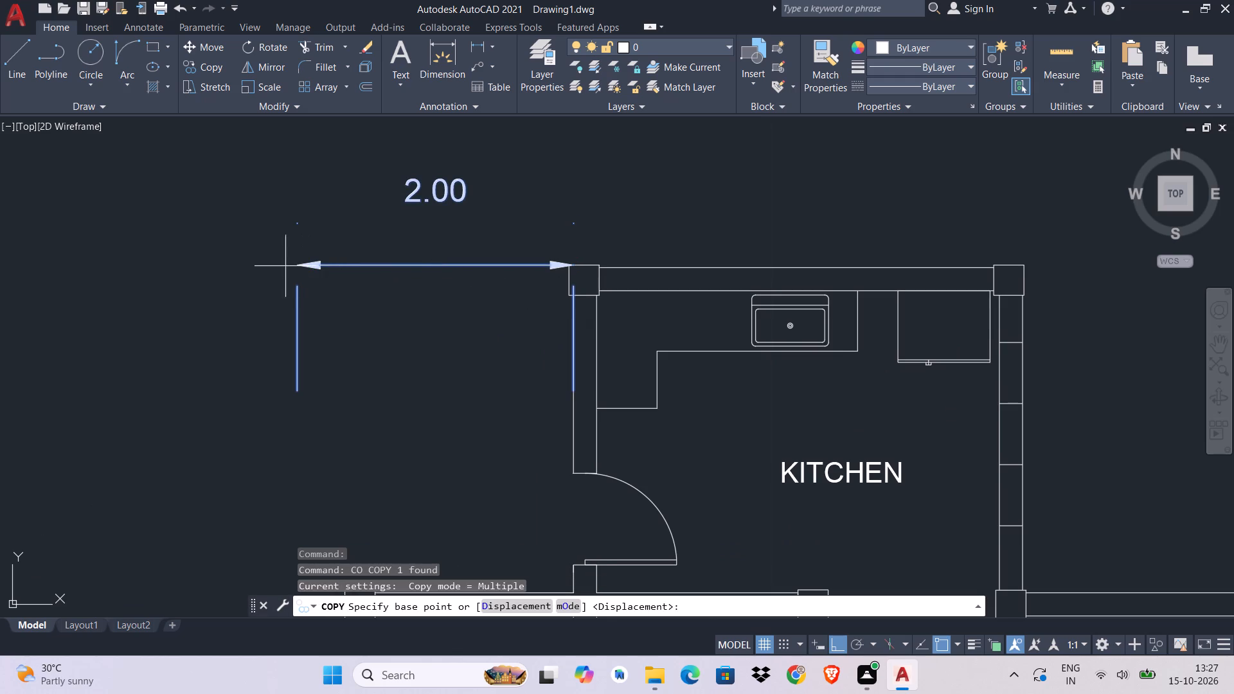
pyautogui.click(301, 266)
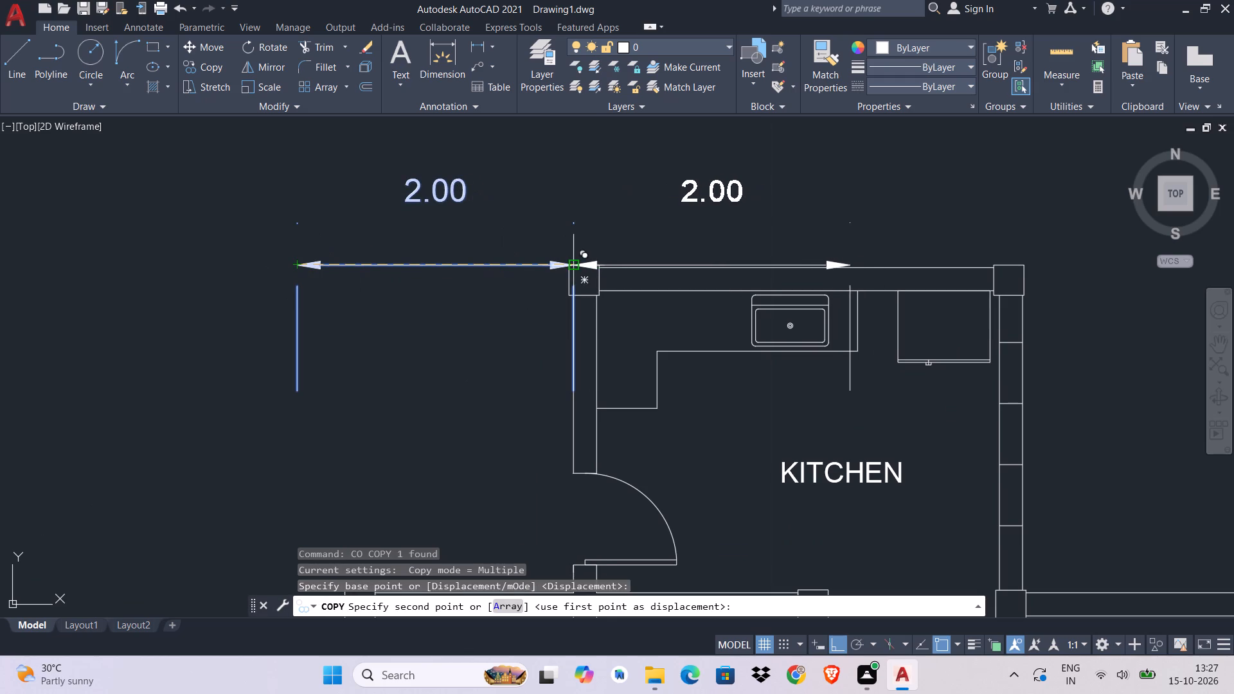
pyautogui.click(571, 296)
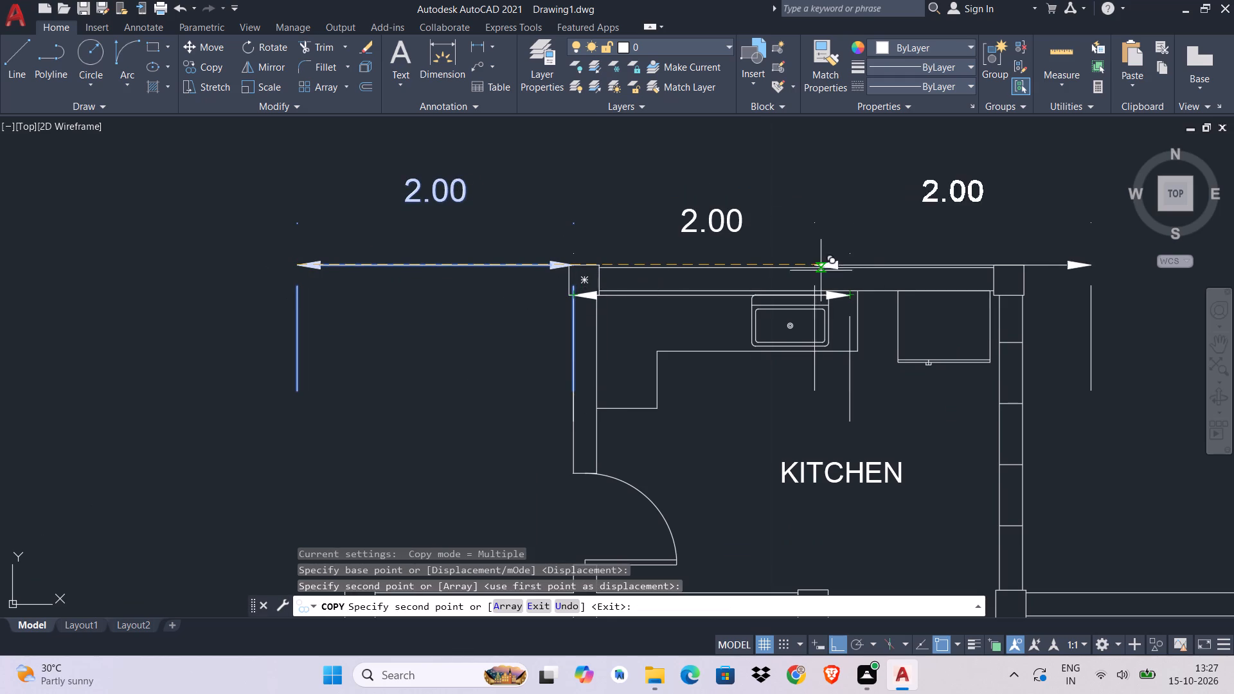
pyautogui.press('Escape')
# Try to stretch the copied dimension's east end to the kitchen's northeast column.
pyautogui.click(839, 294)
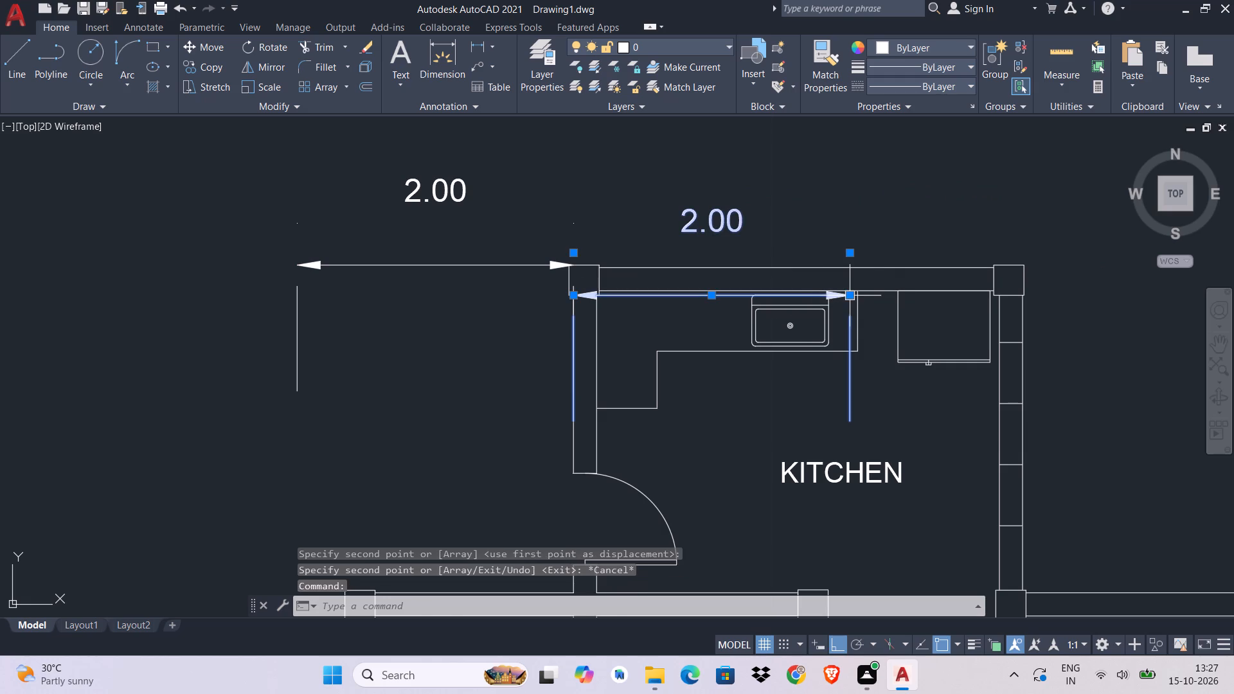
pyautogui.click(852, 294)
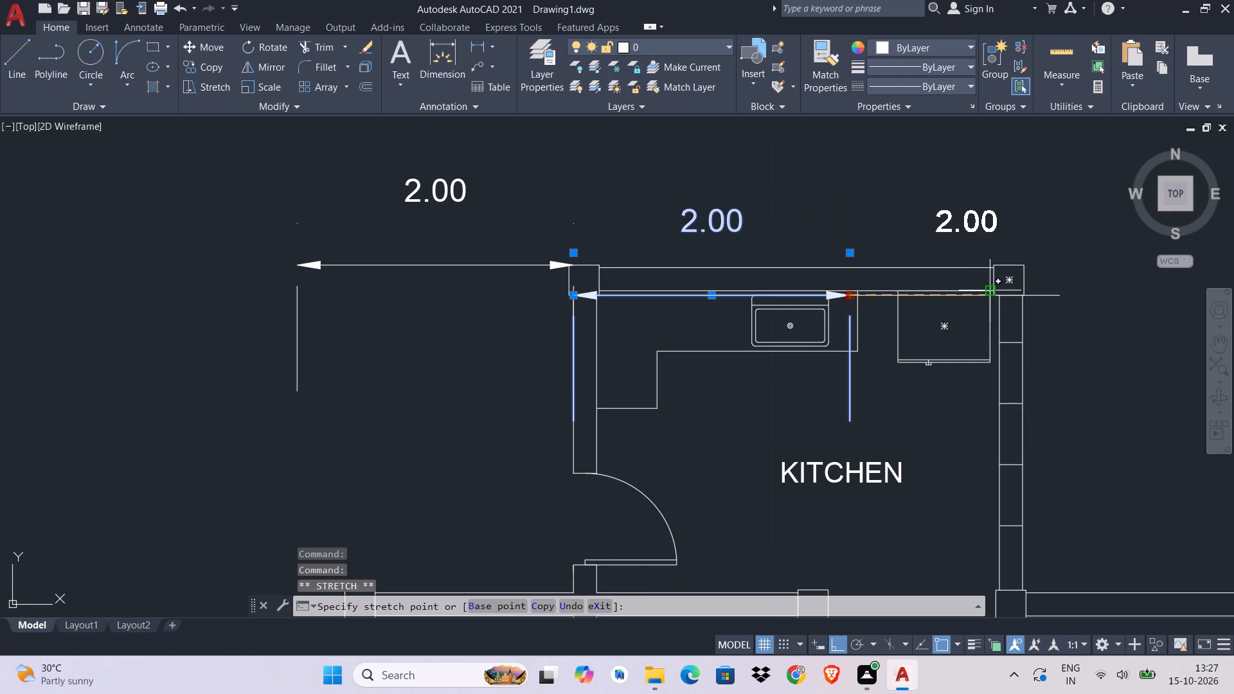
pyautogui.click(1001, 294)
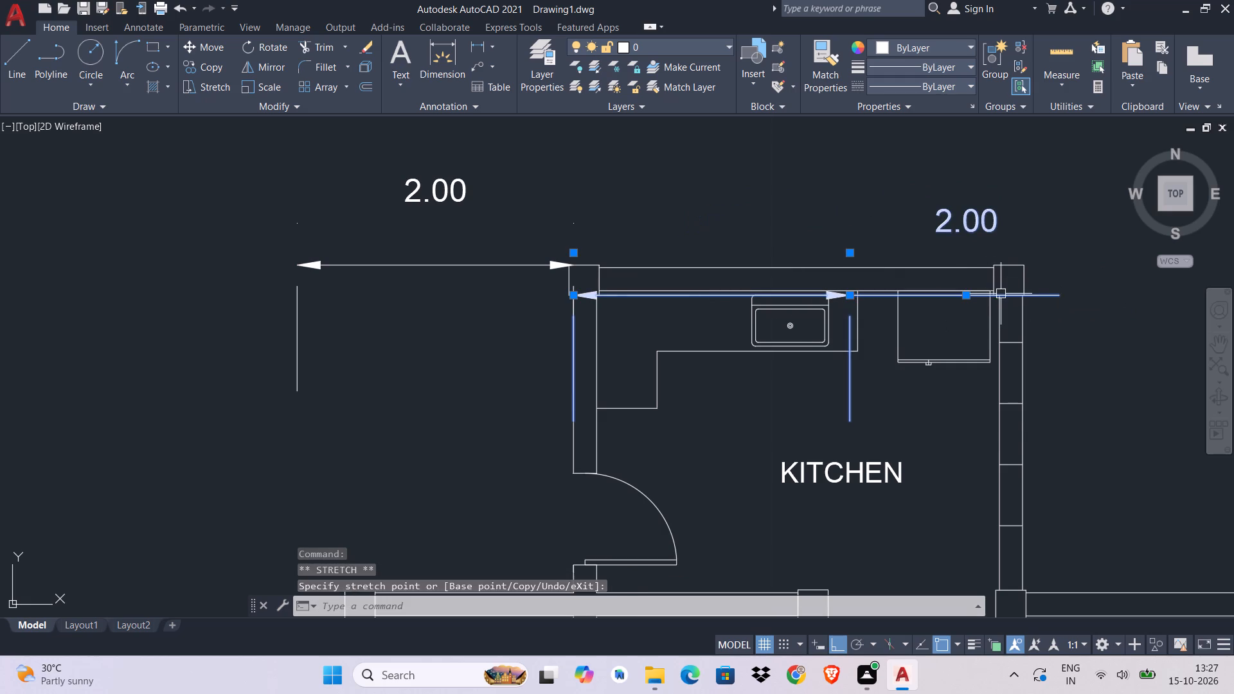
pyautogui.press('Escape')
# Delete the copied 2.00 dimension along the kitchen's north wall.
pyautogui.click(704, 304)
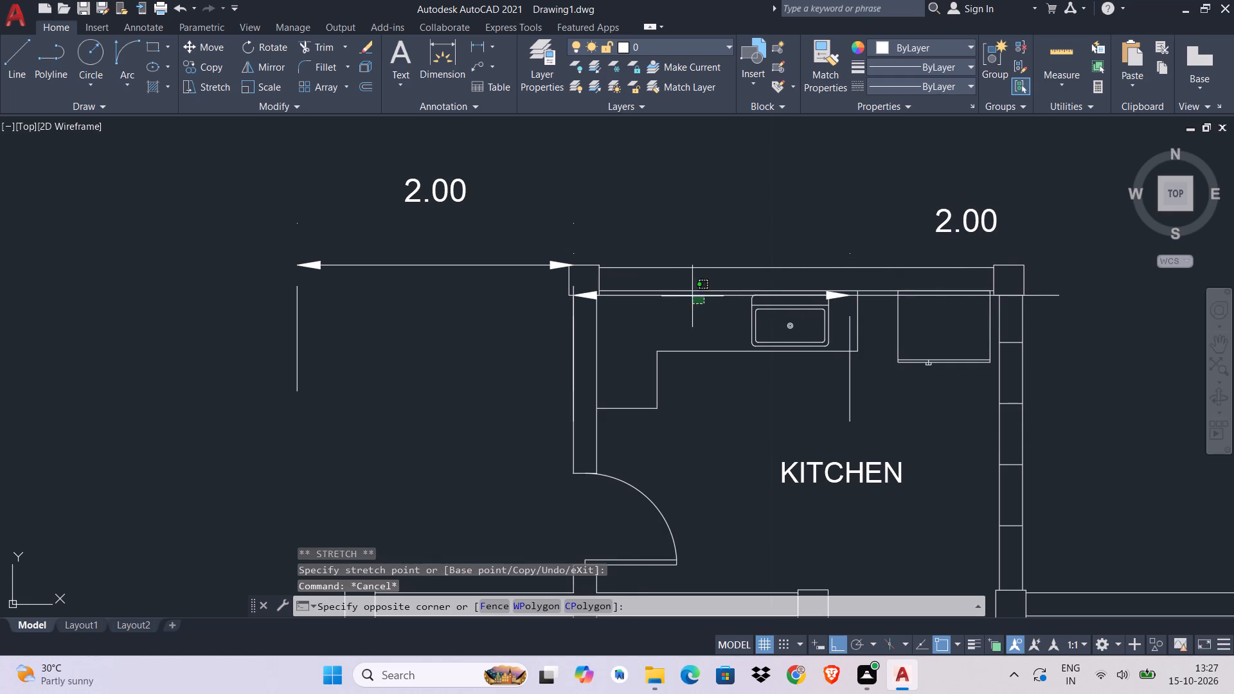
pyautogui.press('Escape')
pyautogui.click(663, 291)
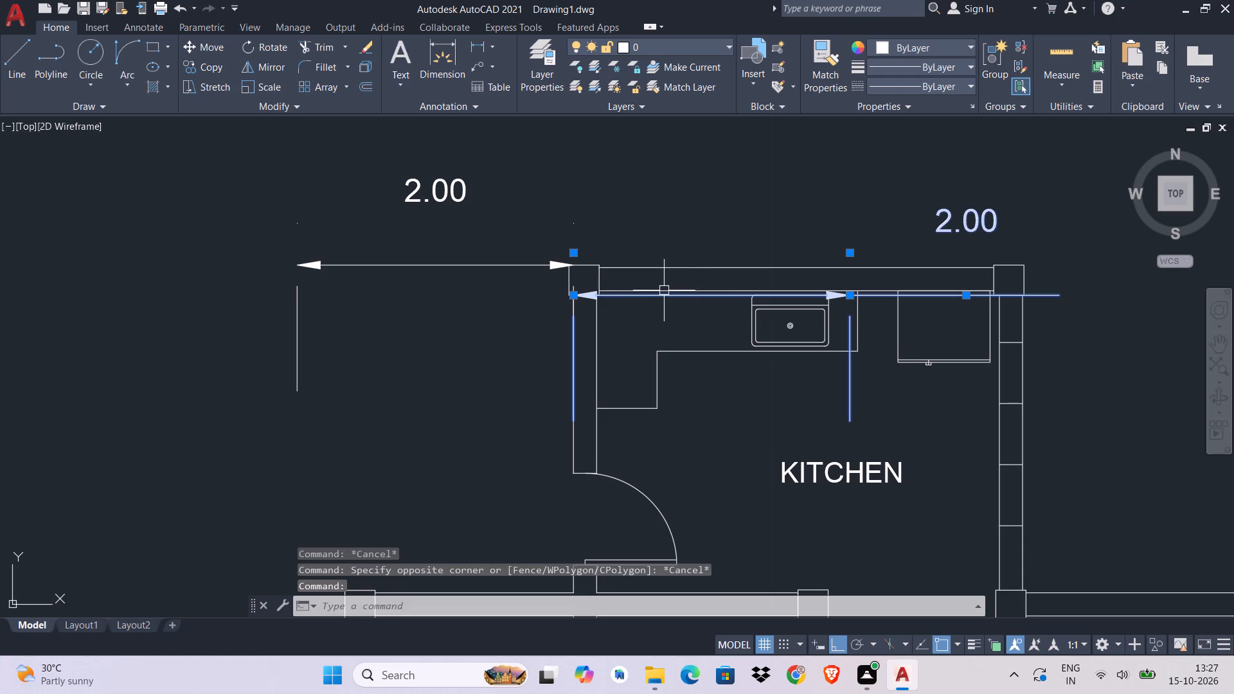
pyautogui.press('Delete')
# Move the 2.00 dimension west of the kitchen straight north, with its line clear above the north wall.
pyautogui.click(482, 259)
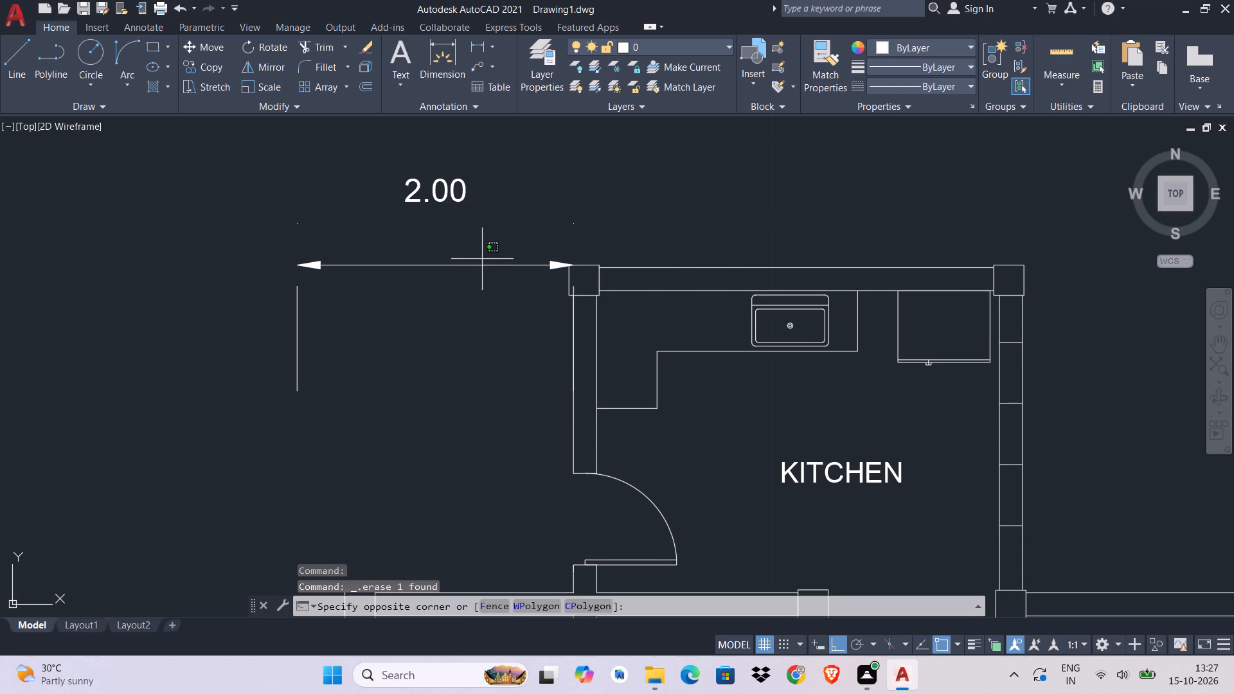
pyautogui.click(416, 282)
pyautogui.press('m')
pyautogui.press('space')
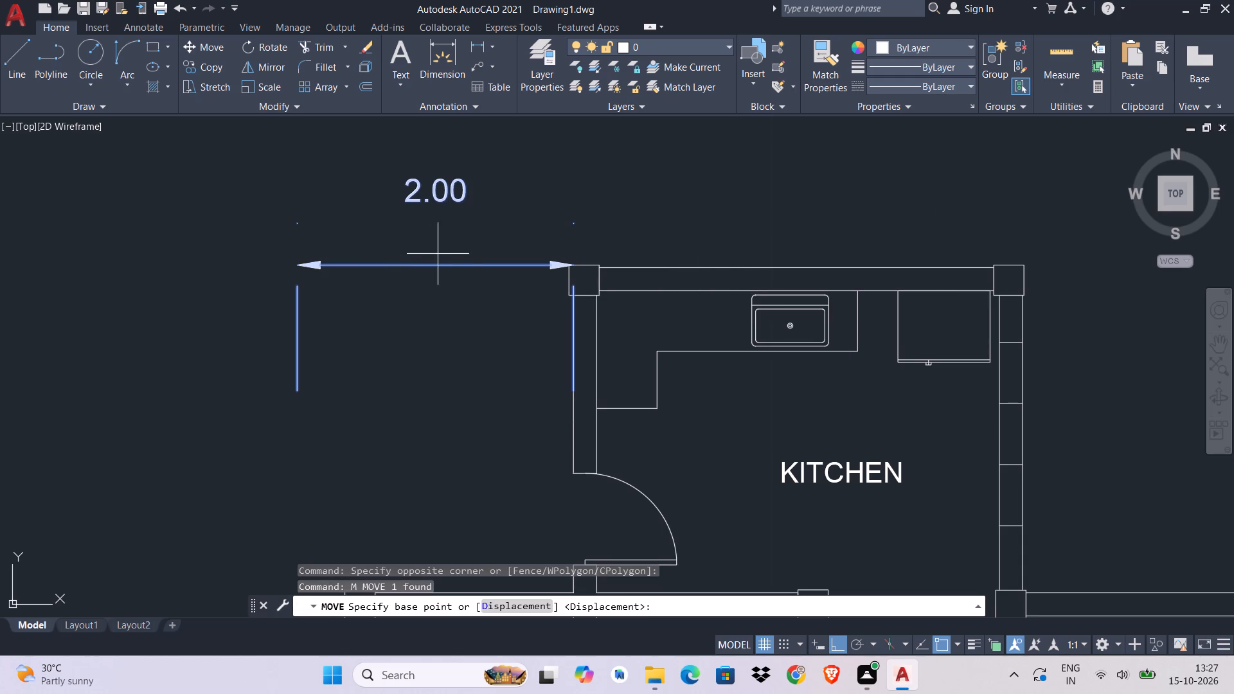
pyautogui.click(442, 264)
pyautogui.click(451, 204)
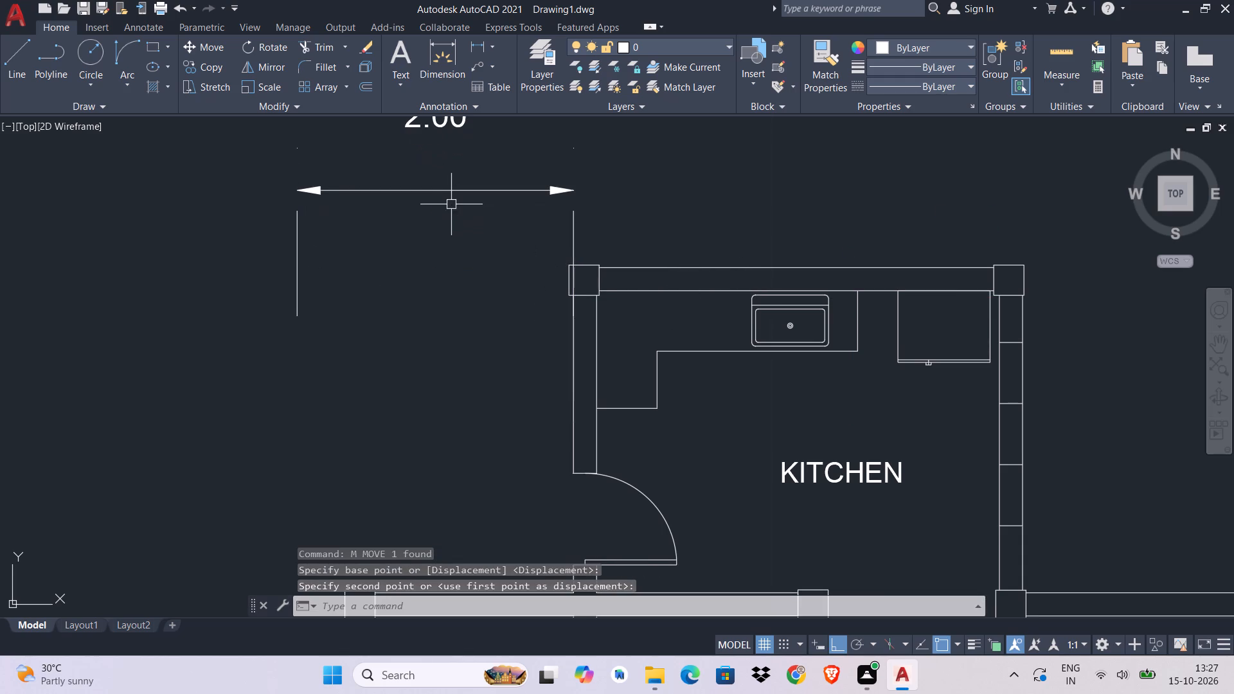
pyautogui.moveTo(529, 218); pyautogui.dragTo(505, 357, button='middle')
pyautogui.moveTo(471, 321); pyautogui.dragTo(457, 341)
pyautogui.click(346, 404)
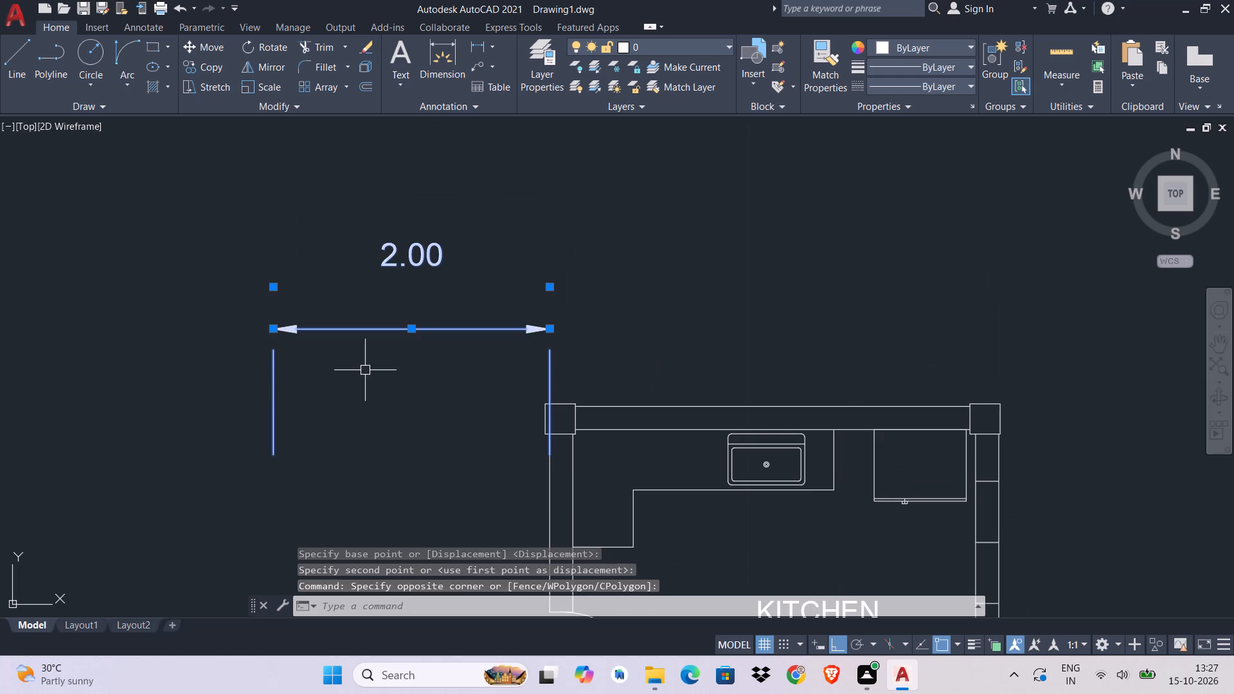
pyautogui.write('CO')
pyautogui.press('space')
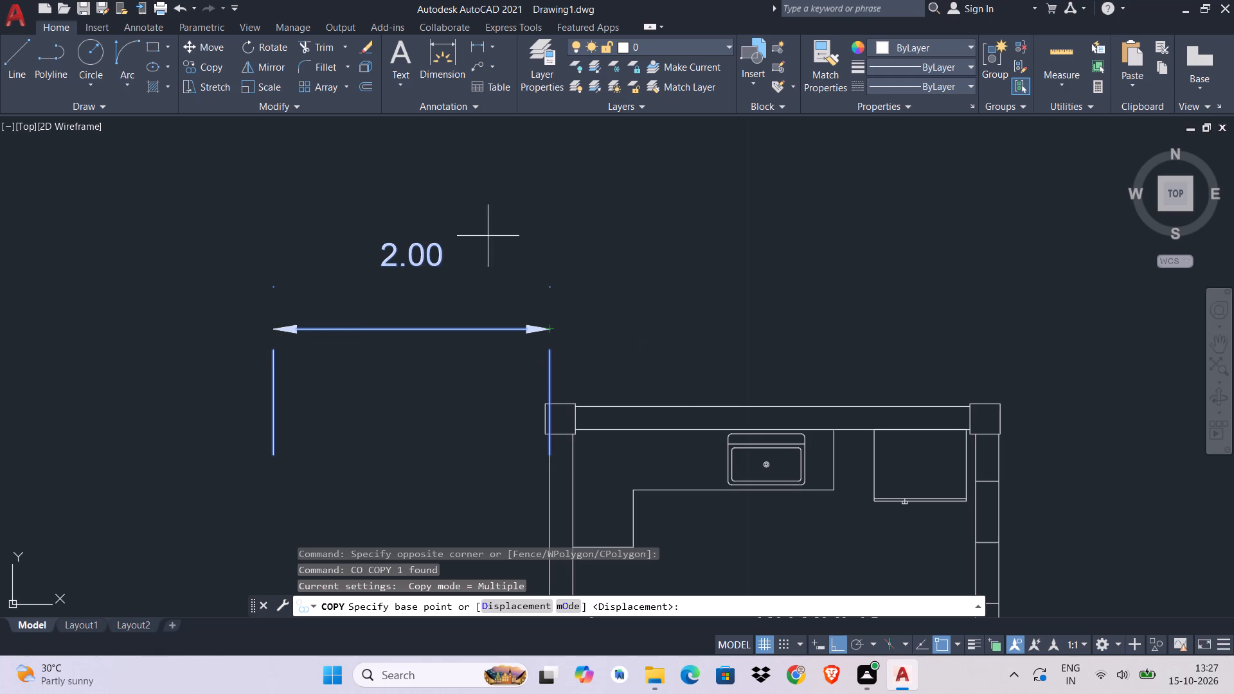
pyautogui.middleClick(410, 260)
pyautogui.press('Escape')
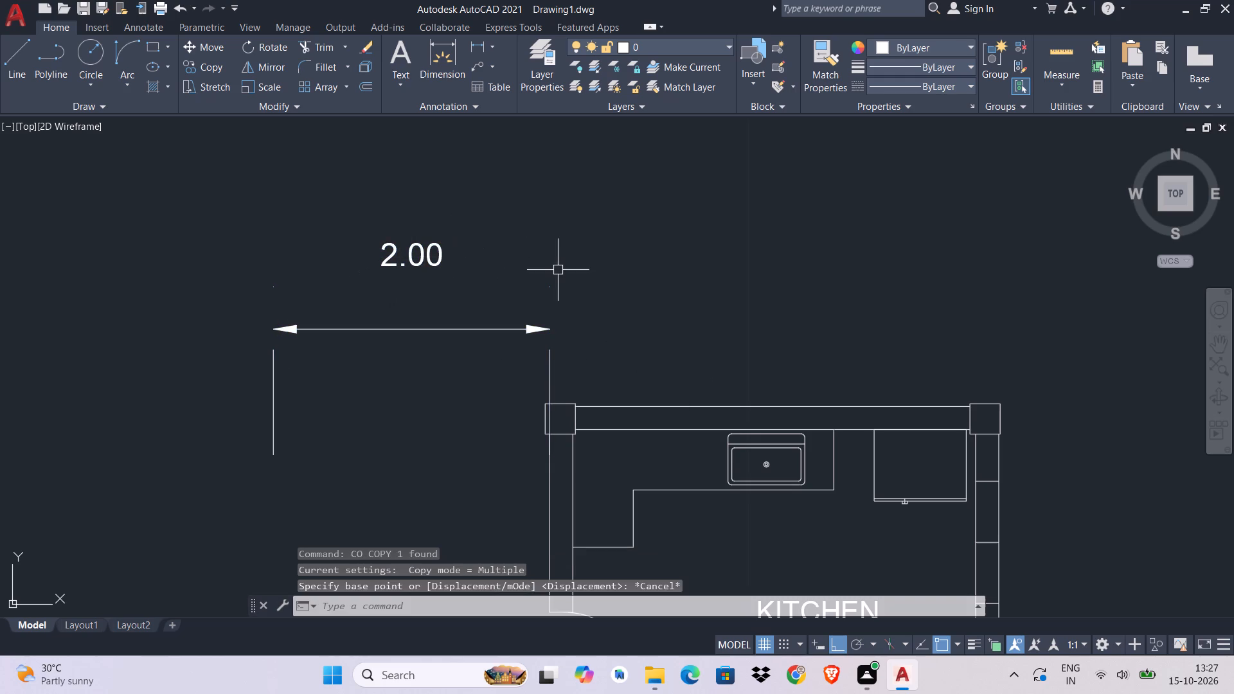
# Dimension the kitchen's inner width from the west wall's door corner to the east wall, with the line just above the KITCHEN label.
pyautogui.write('DIM')
pyautogui.press('space')
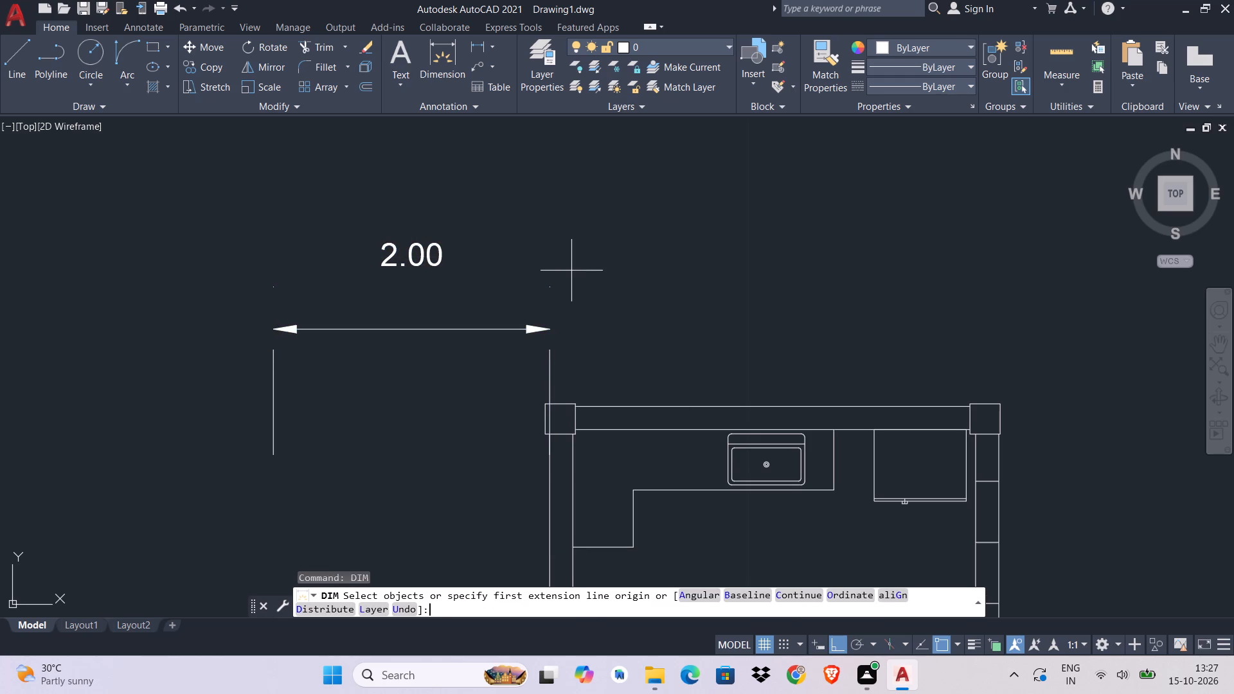
pyautogui.moveTo(646, 289); pyautogui.dragTo(370, 220, button='middle')
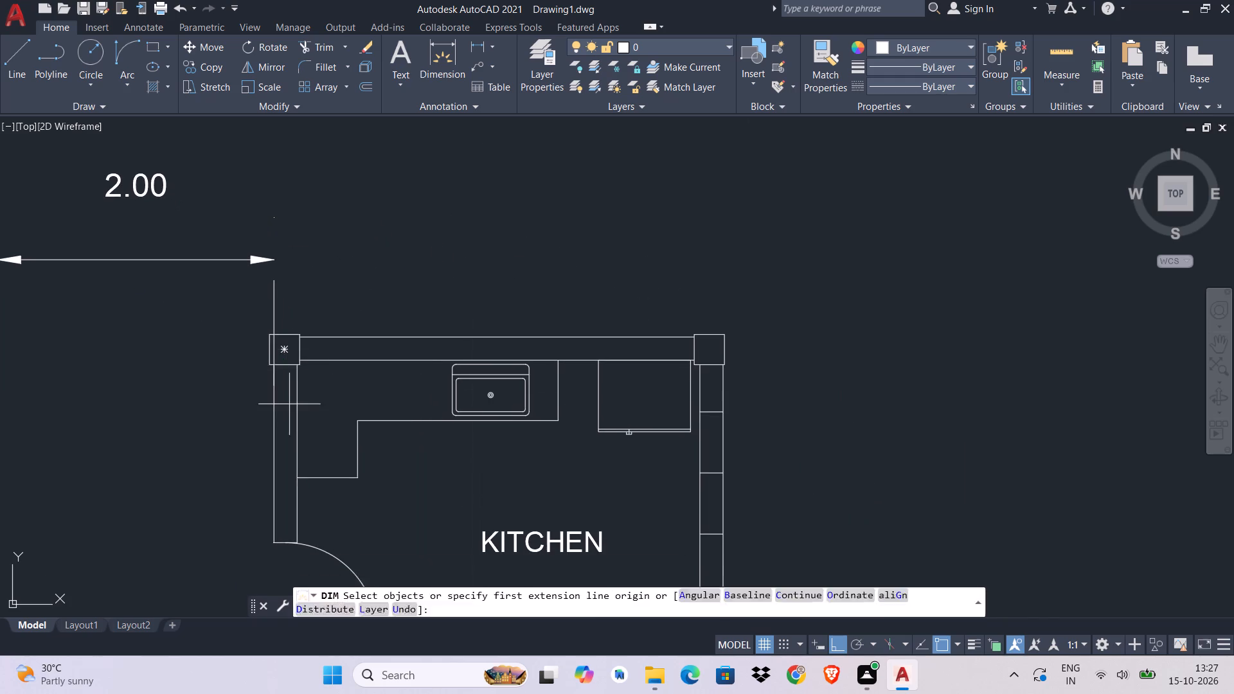
pyautogui.moveTo(292, 412); pyautogui.dragTo(285, 276, button='middle')
pyautogui.click(286, 403)
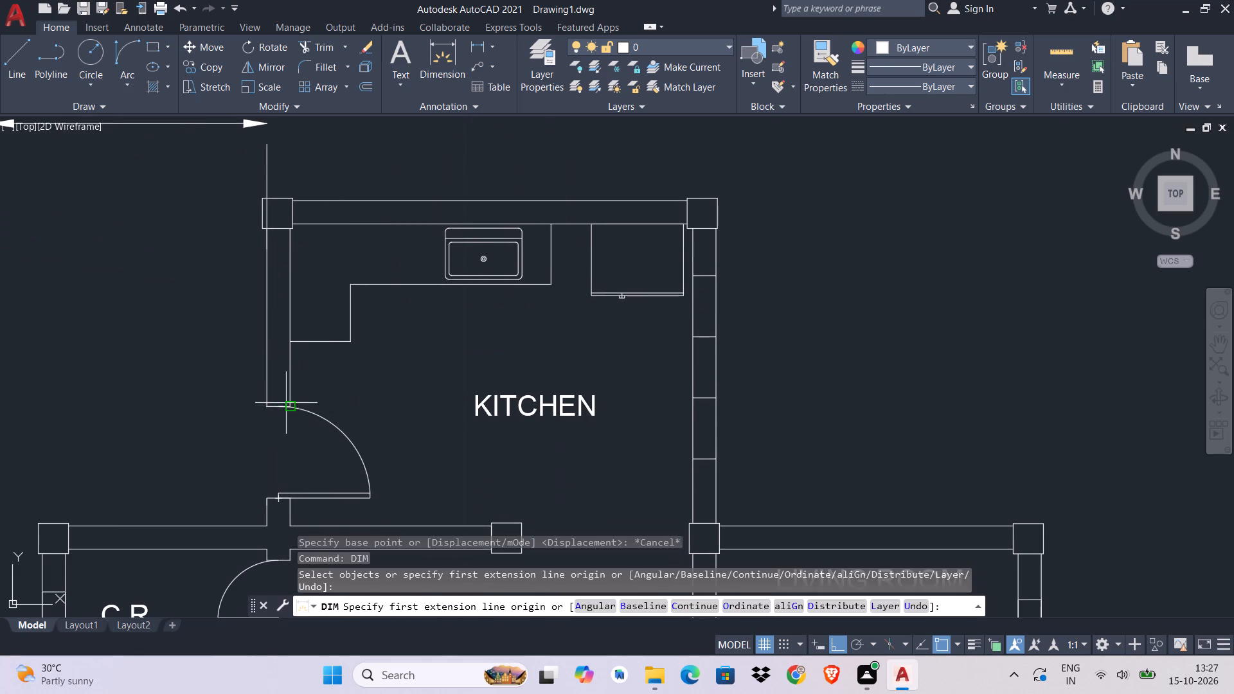
pyautogui.click(695, 404)
pyautogui.moveTo(678, 293); pyautogui.dragTo(678, 479, button='middle')
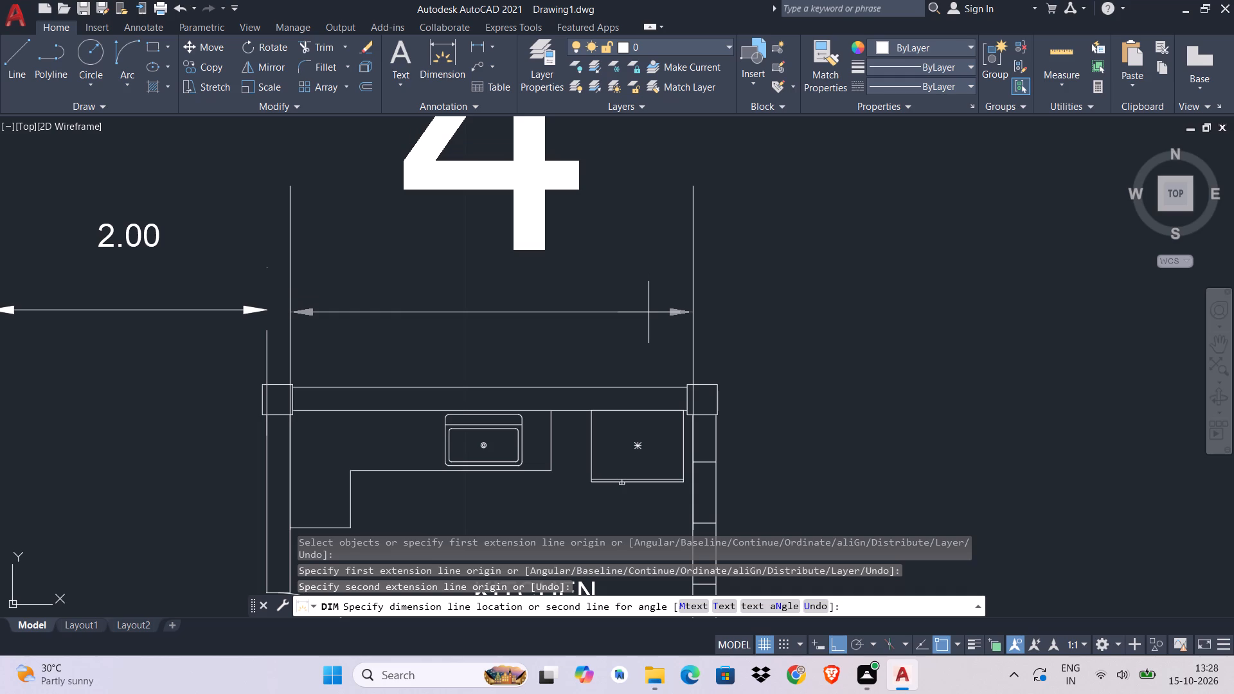
pyautogui.moveTo(633, 452); pyautogui.dragTo(638, 265, button='middle')
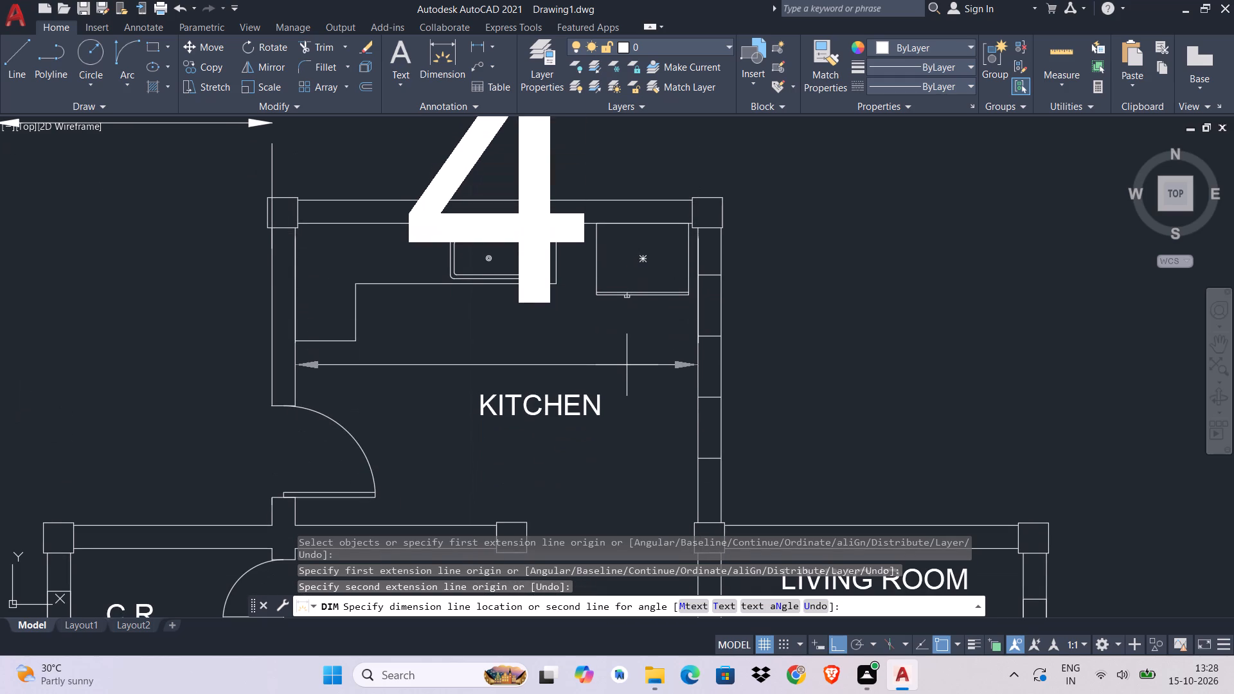
pyautogui.click(625, 380)
pyautogui.press('Escape')
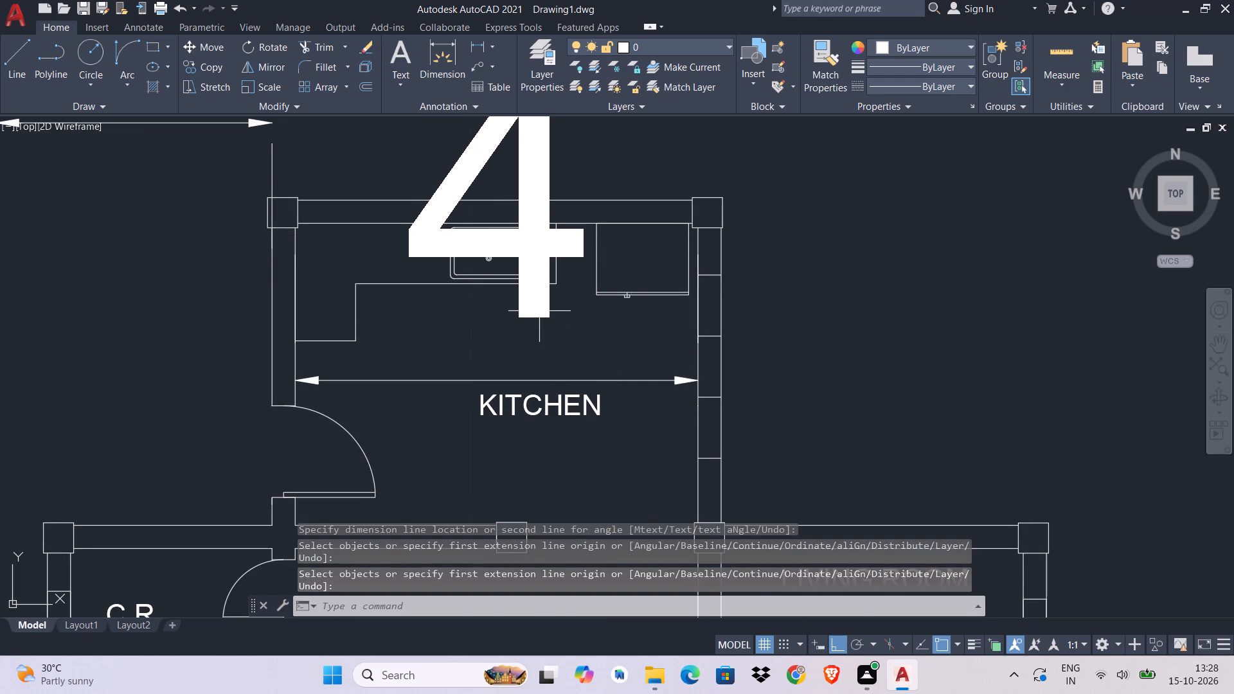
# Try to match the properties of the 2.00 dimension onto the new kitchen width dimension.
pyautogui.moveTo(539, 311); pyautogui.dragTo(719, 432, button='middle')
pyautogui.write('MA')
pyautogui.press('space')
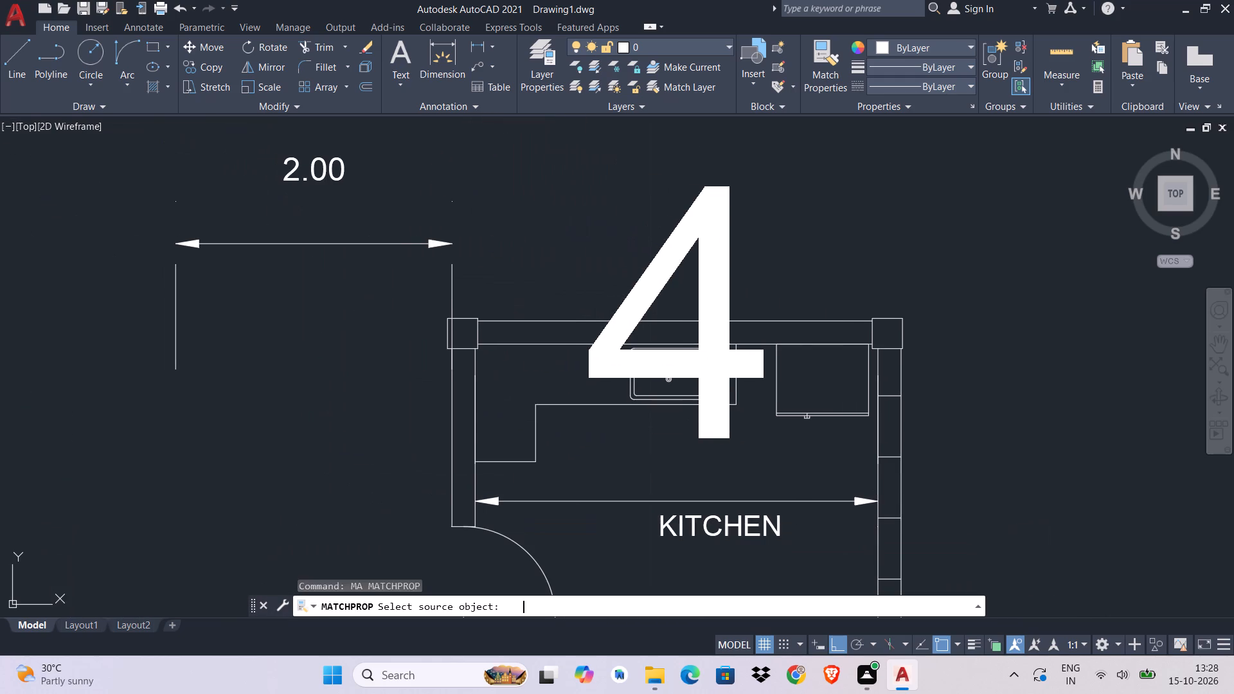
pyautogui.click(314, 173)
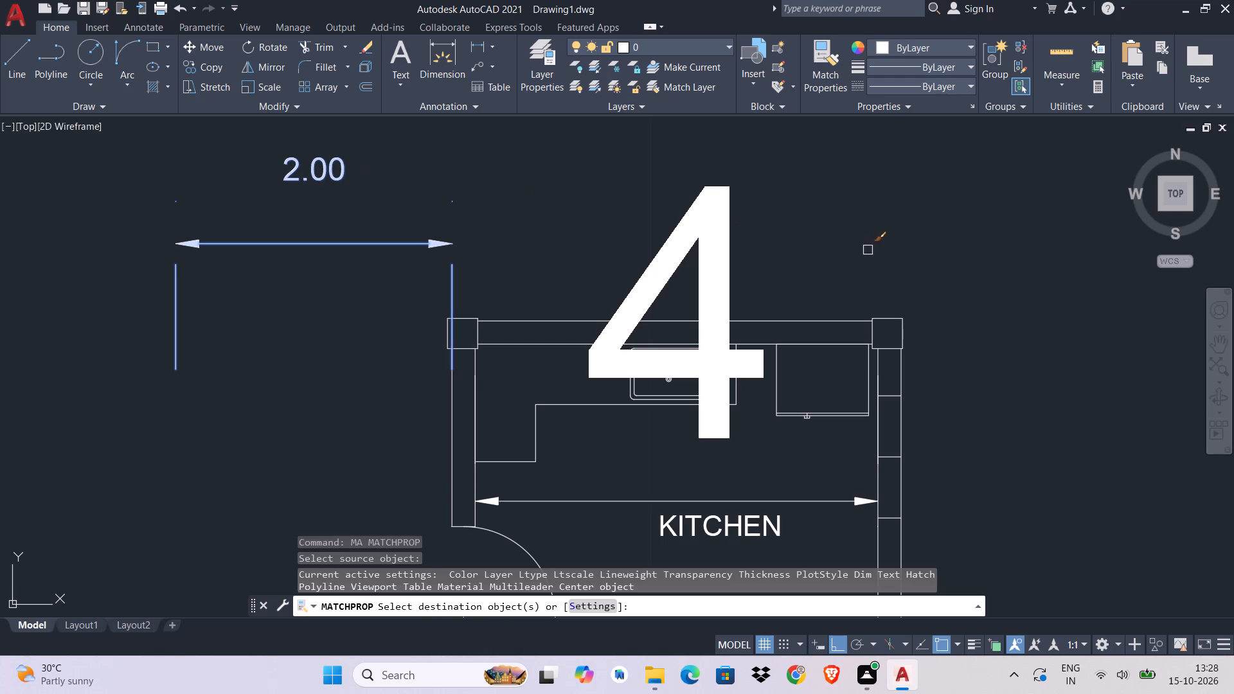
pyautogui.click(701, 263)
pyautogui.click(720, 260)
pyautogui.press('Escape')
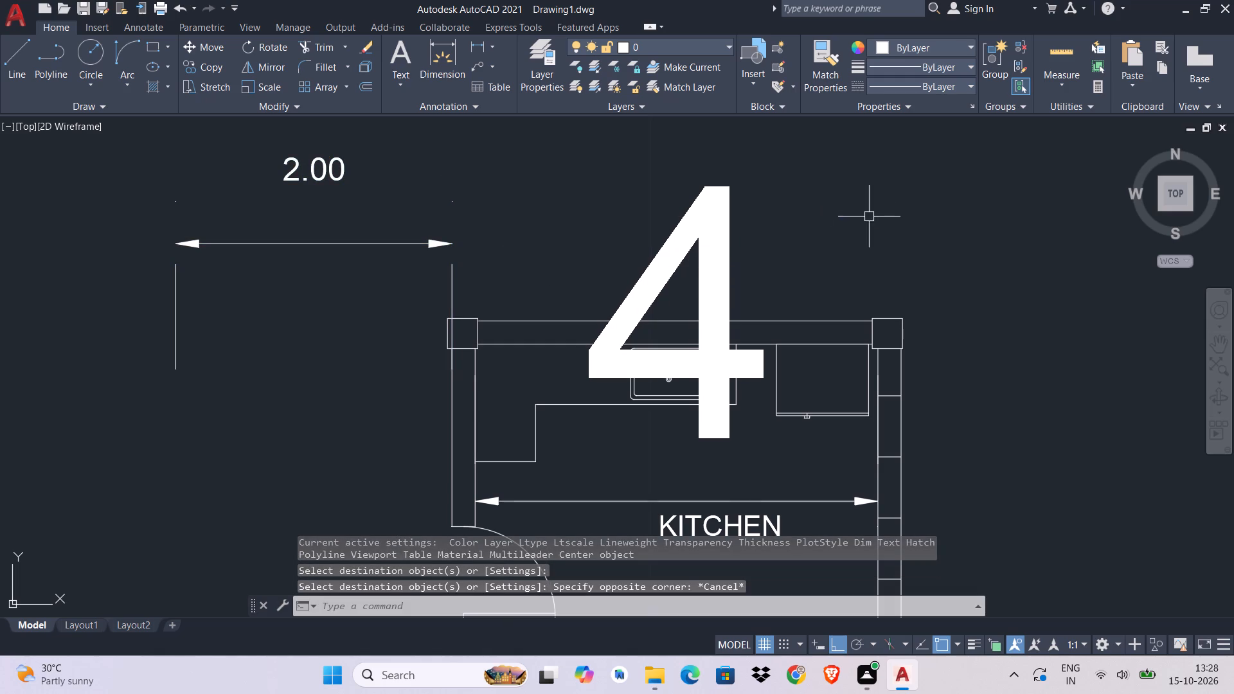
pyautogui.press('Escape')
# Set the text height of the kitchen width dimension to 0.23 and end text editing.
pyautogui.doubleClick(713, 250)
pyautogui.press('Escape')
pyautogui.press('Escape')
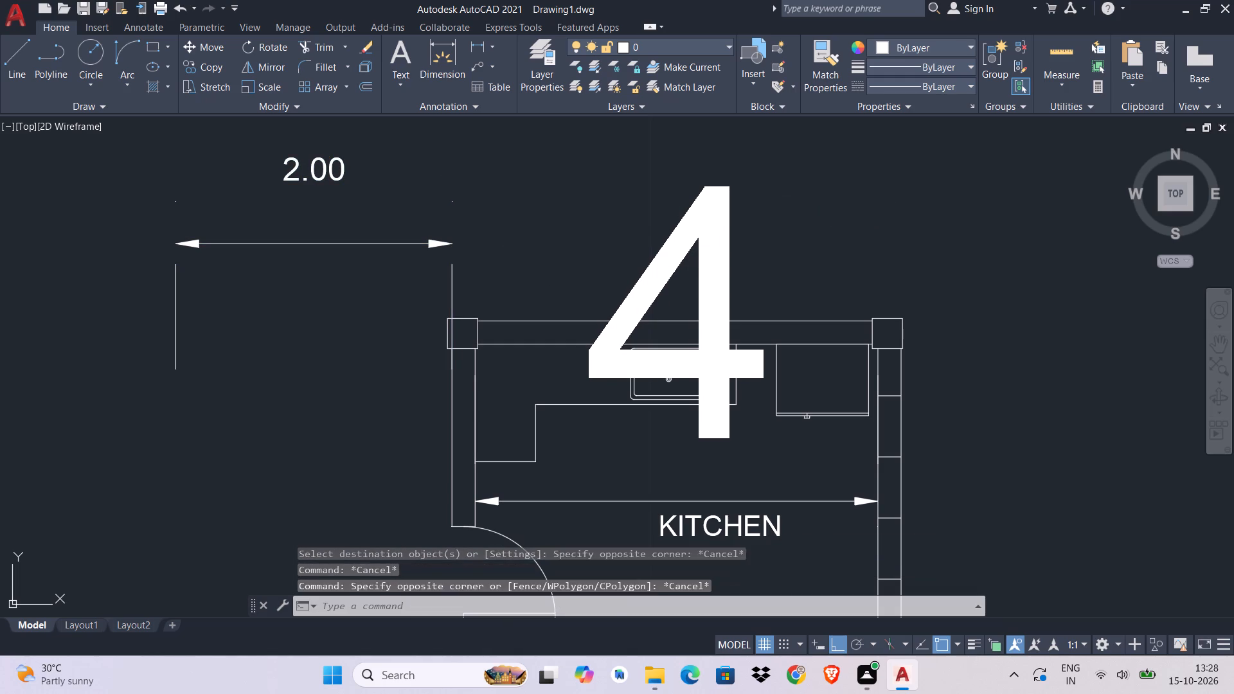
pyautogui.doubleClick(709, 258)
pyautogui.doubleClick(680, 269)
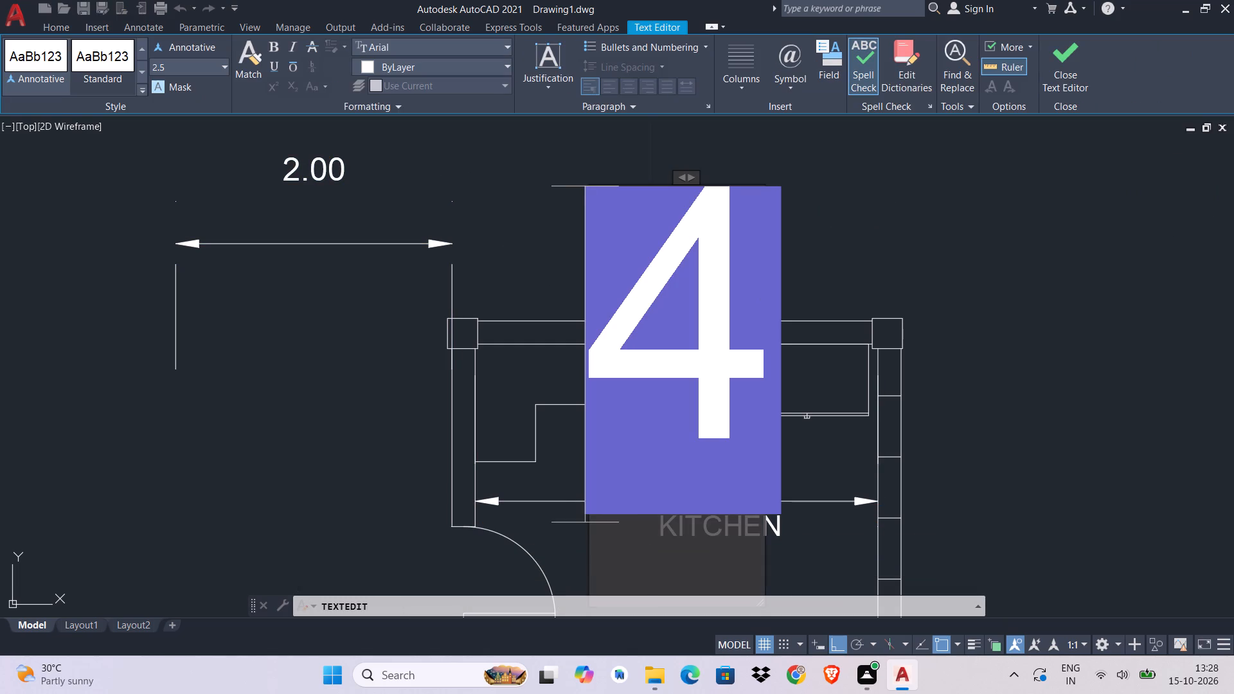
pyautogui.moveTo(767, 299); pyautogui.dragTo(749, 300)
pyautogui.click(184, 64)
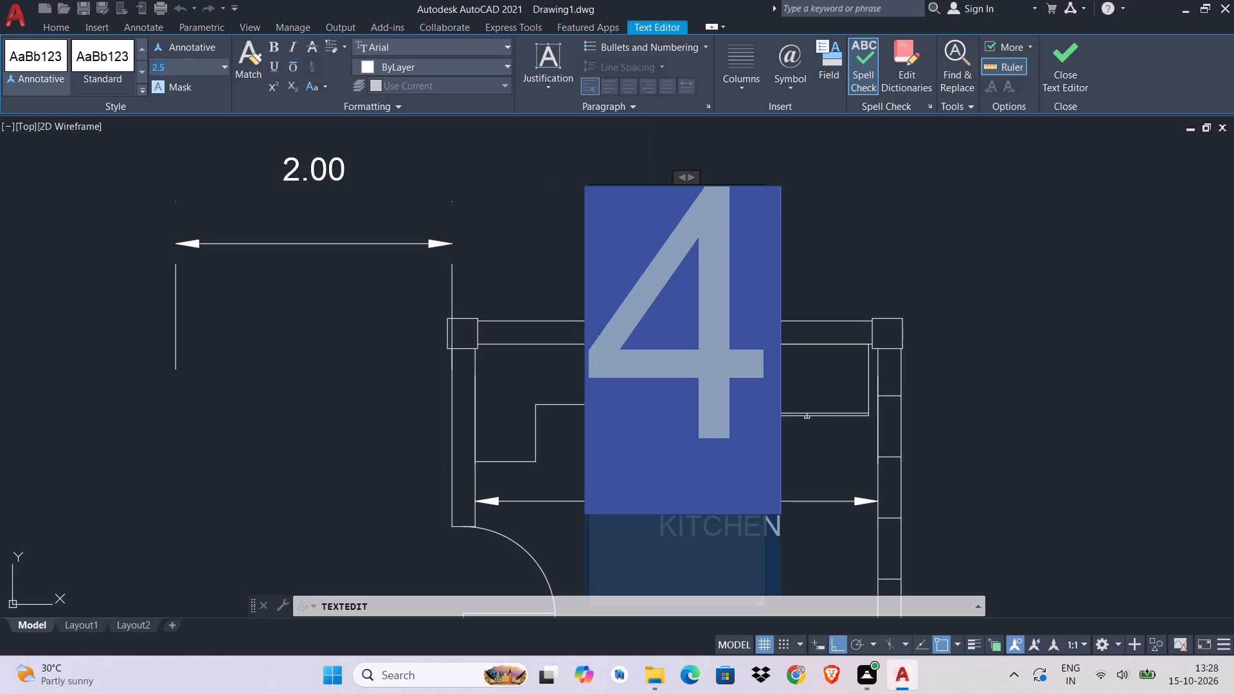
pyautogui.press('BackSpace')
pyautogui.press('0')
pyautogui.press('.')
pyautogui.write('23')
pyautogui.press('Return')
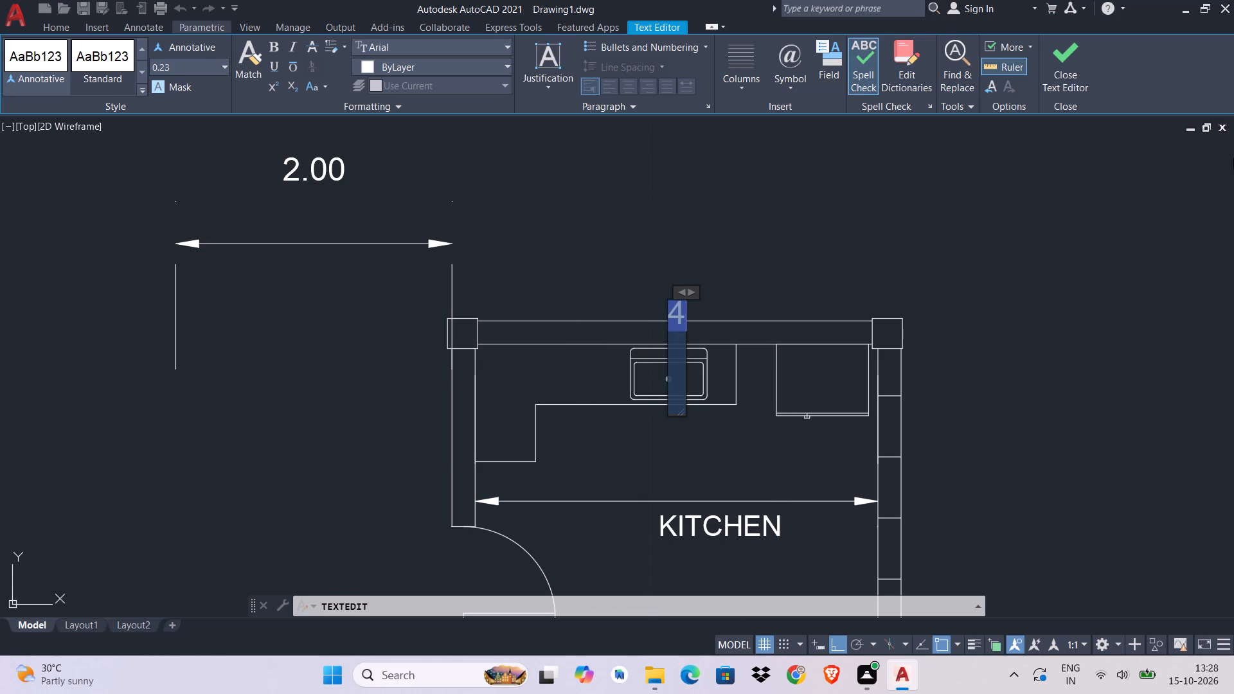
pyautogui.click(1078, 57)
pyautogui.moveTo(707, 357); pyautogui.dragTo(675, 237, button='middle')
pyautogui.press('Escape')
pyautogui.press('Escape')
# Move the kitchen width dimension about 2.5 units straight north, above the kitchen wall and roughly in line with the 2.00 dimension.
pyautogui.click(542, 371)
pyautogui.click(503, 413)
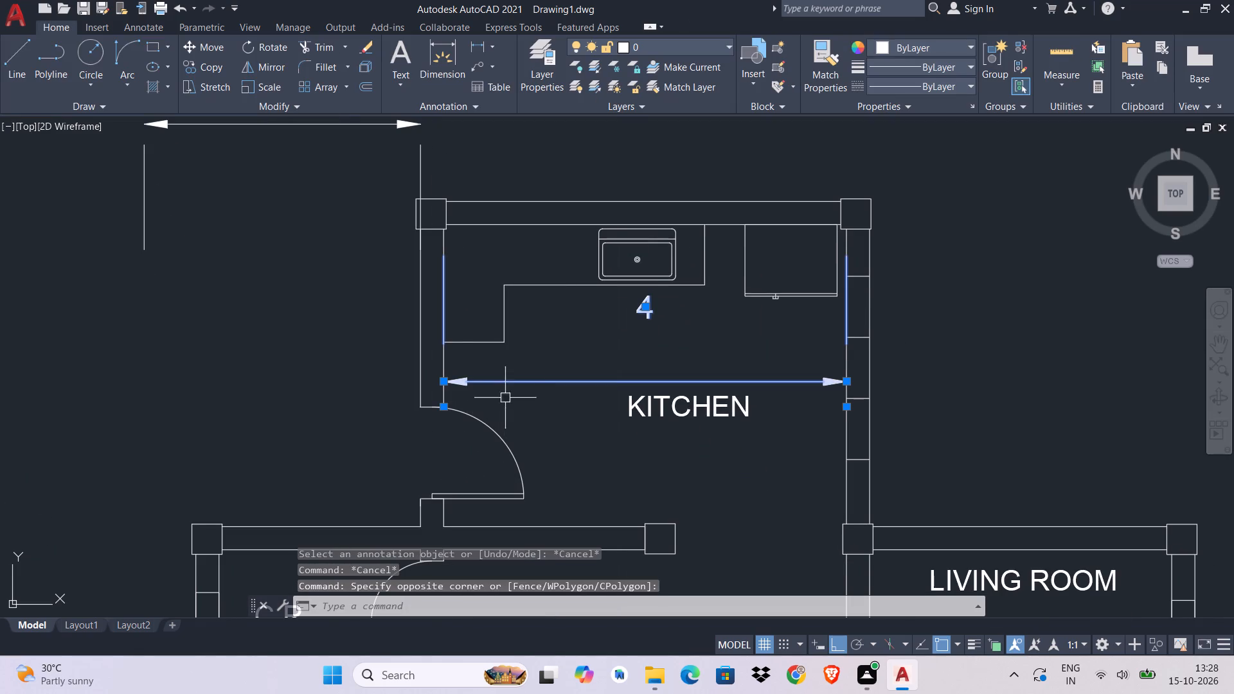
pyautogui.press('m')
pyautogui.press('space')
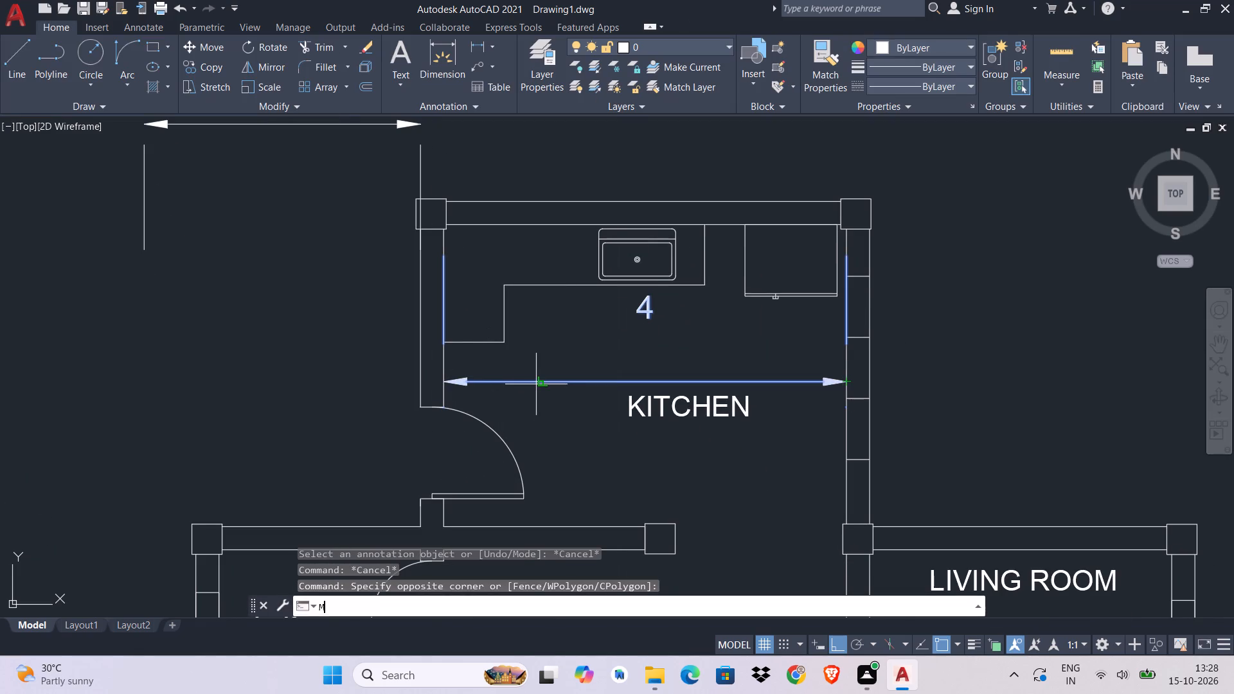
pyautogui.click(446, 409)
pyautogui.moveTo(476, 239); pyautogui.dragTo(470, 323, button='middle')
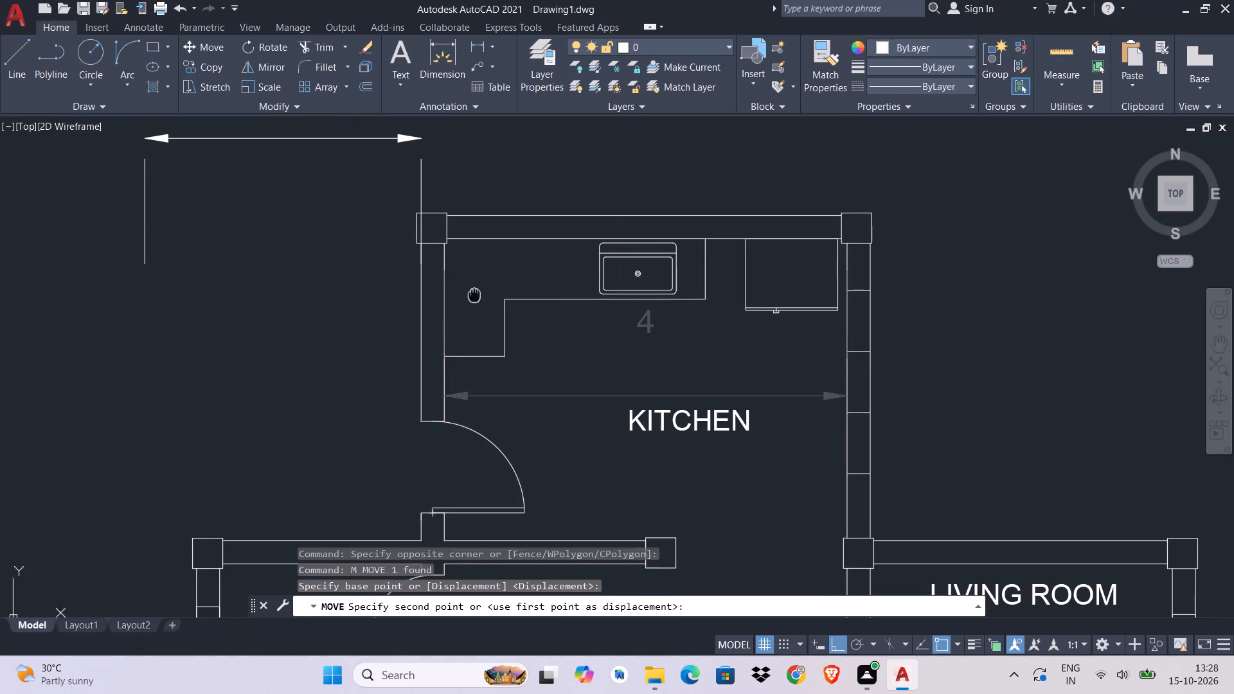
pyautogui.moveTo(470, 323); pyautogui.dragTo(451, 480, button='middle')
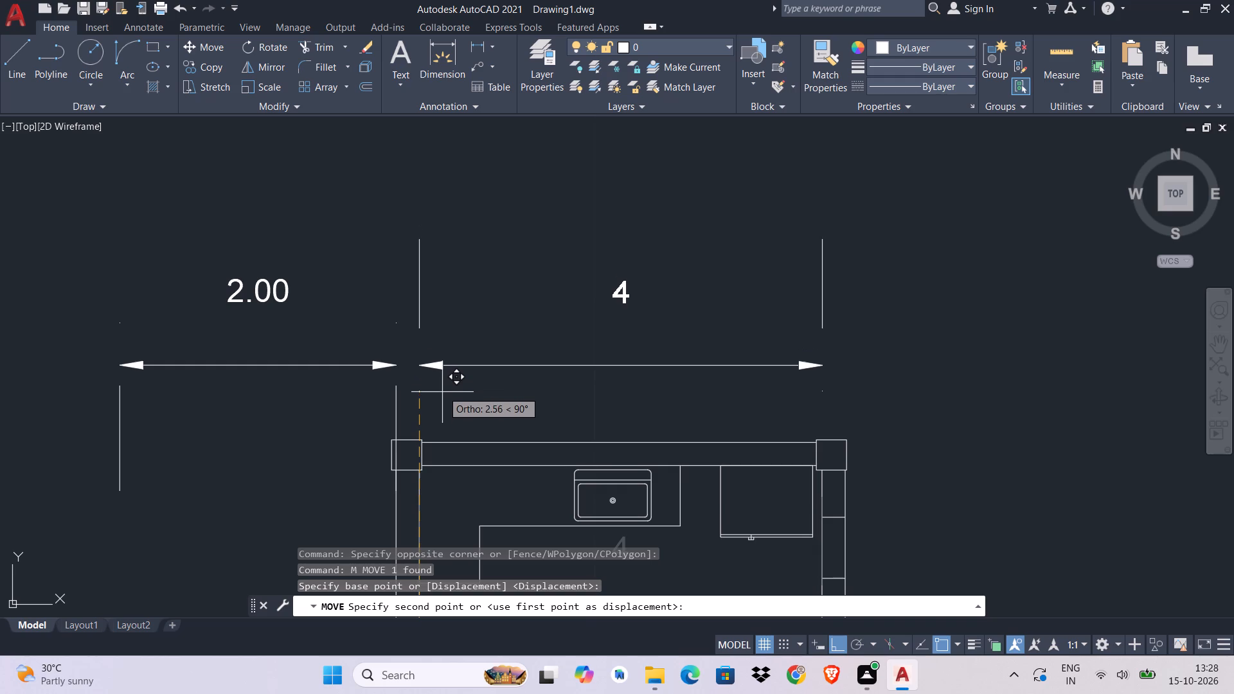
pyautogui.click(443, 395)
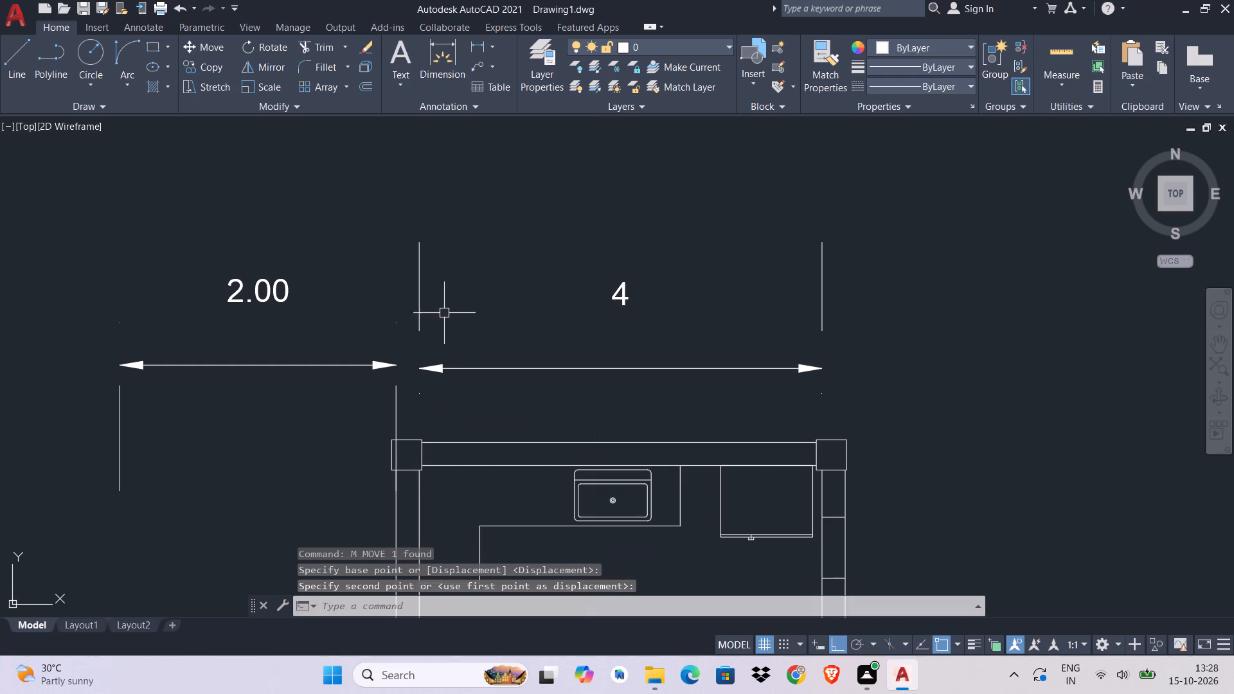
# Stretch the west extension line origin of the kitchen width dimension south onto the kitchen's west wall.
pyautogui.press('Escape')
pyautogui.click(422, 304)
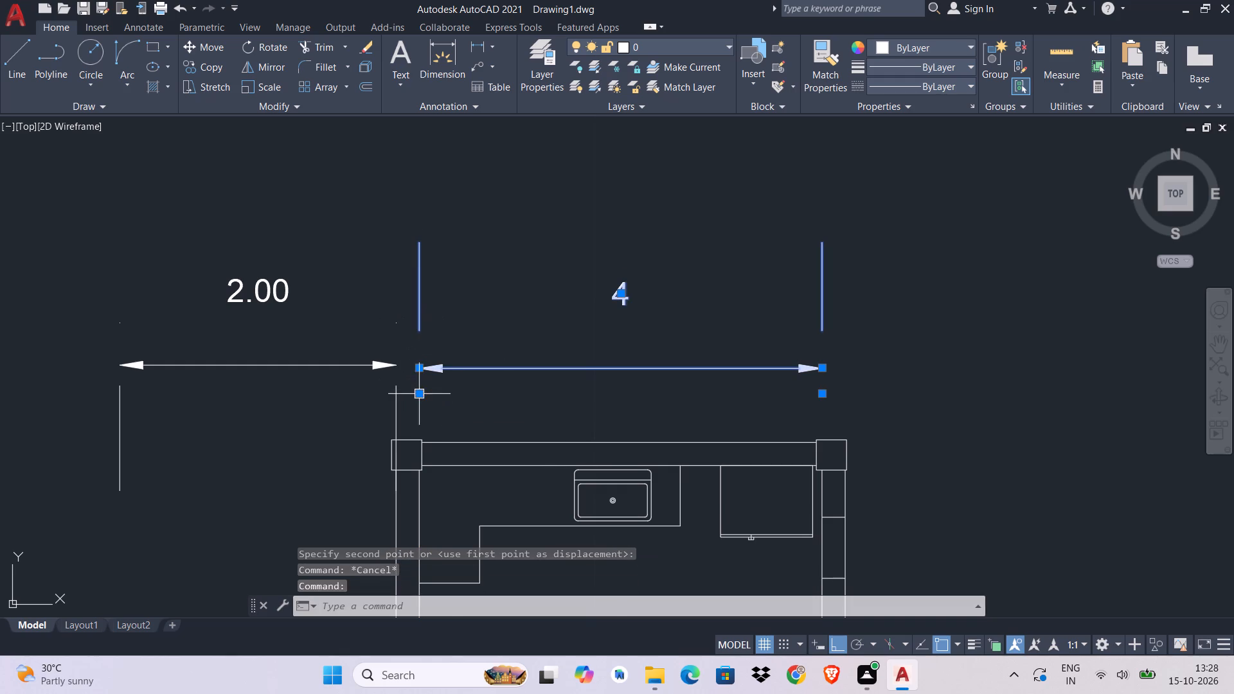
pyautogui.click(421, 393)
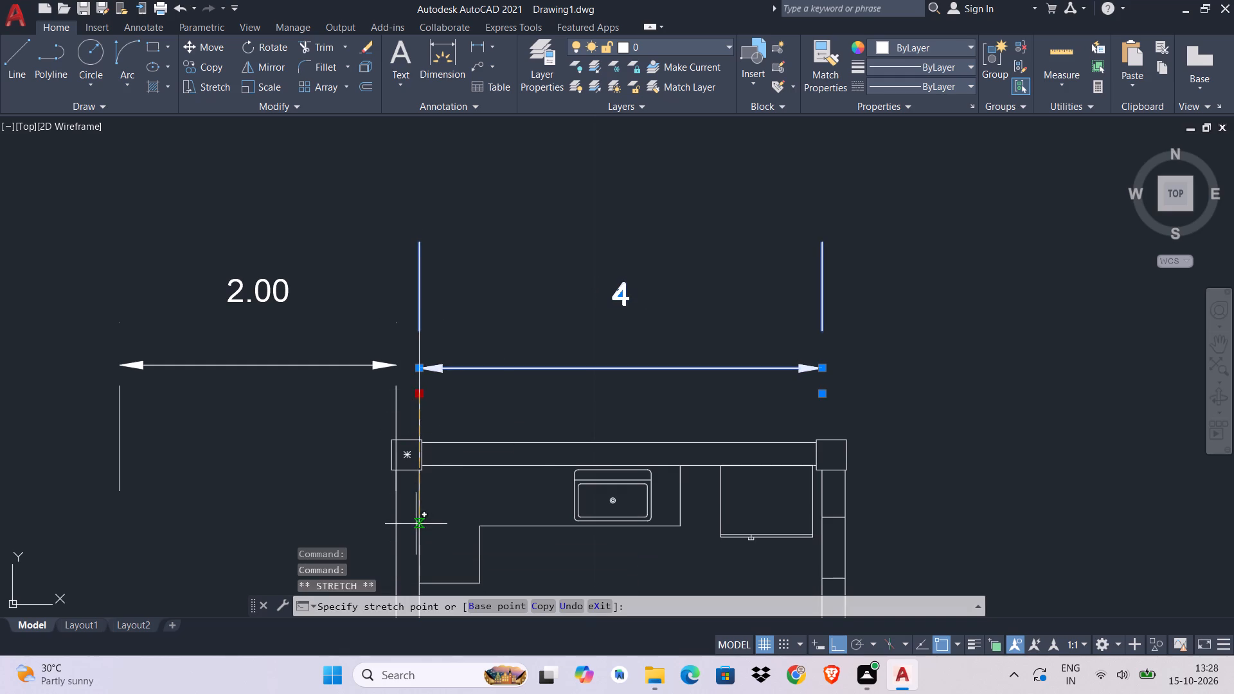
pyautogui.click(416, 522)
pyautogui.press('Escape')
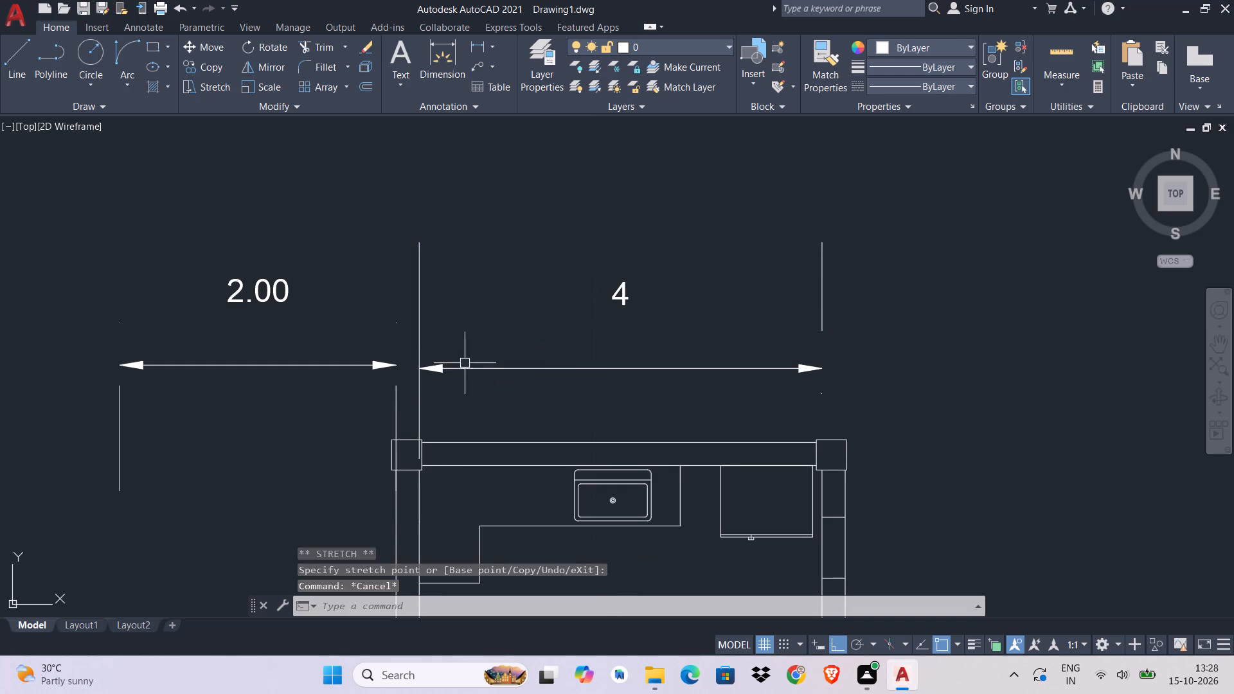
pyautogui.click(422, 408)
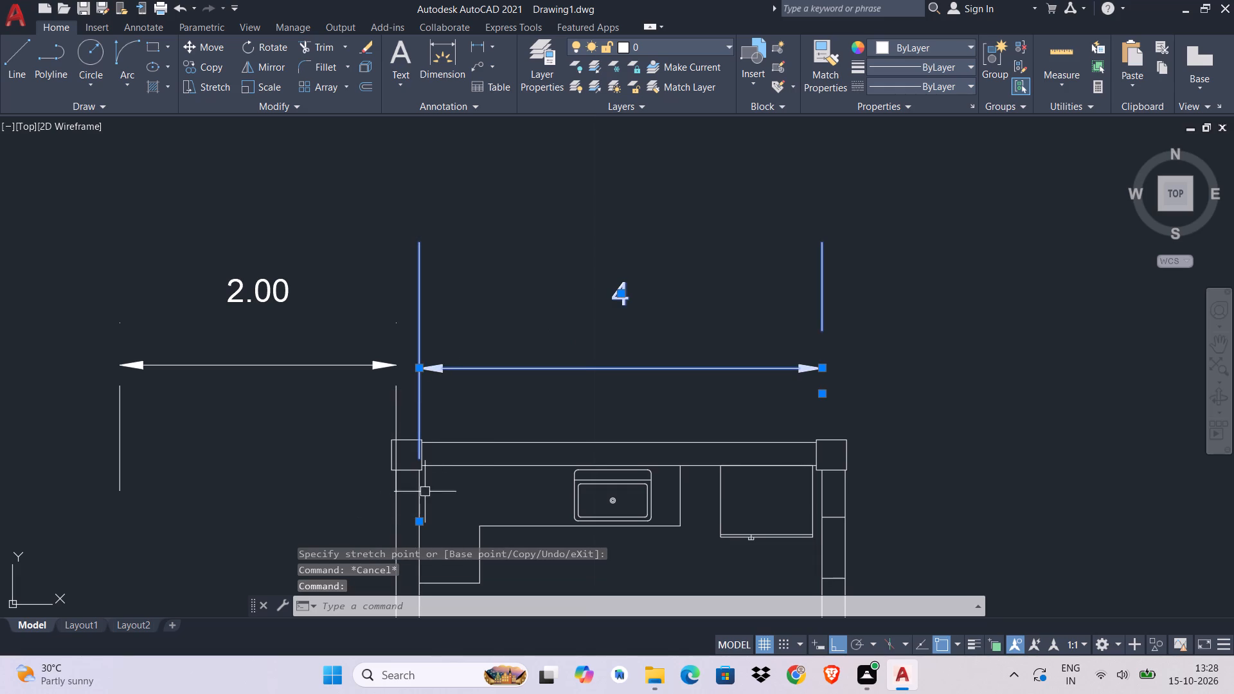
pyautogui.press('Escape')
# Delete the kitchen width dimension above the north wall.
pyautogui.moveTo(887, 220); pyautogui.dragTo(854, 244)
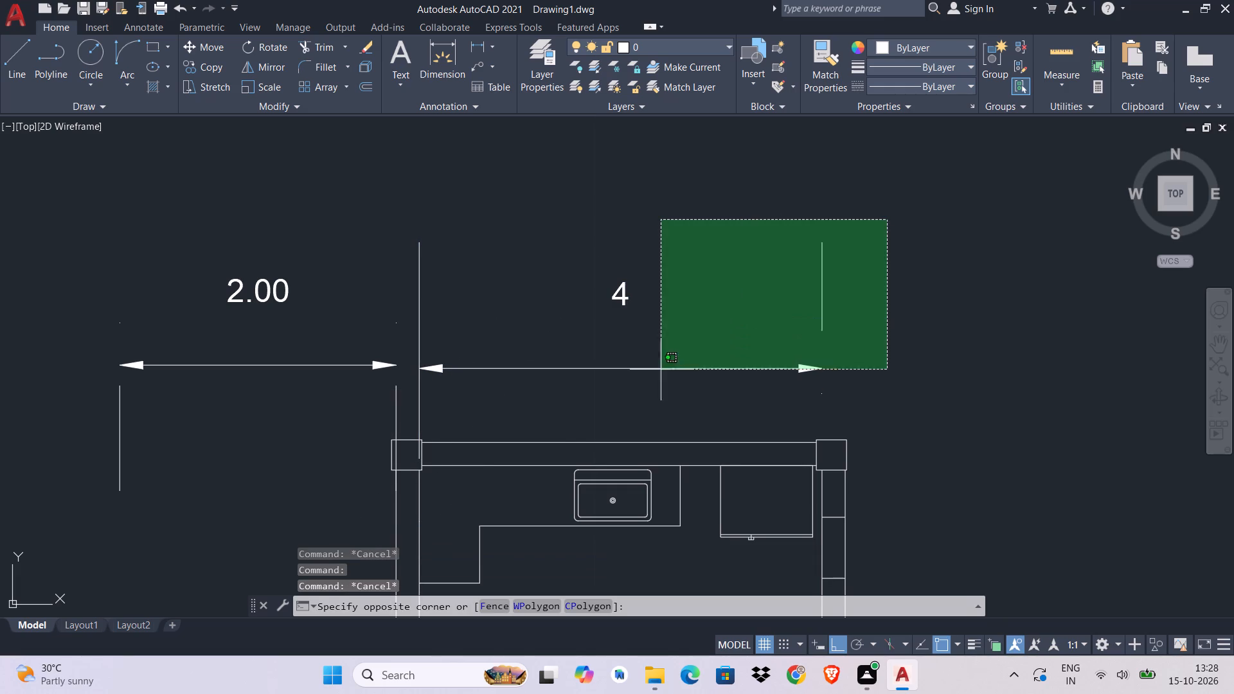
pyautogui.click(420, 414)
pyautogui.press('Delete')
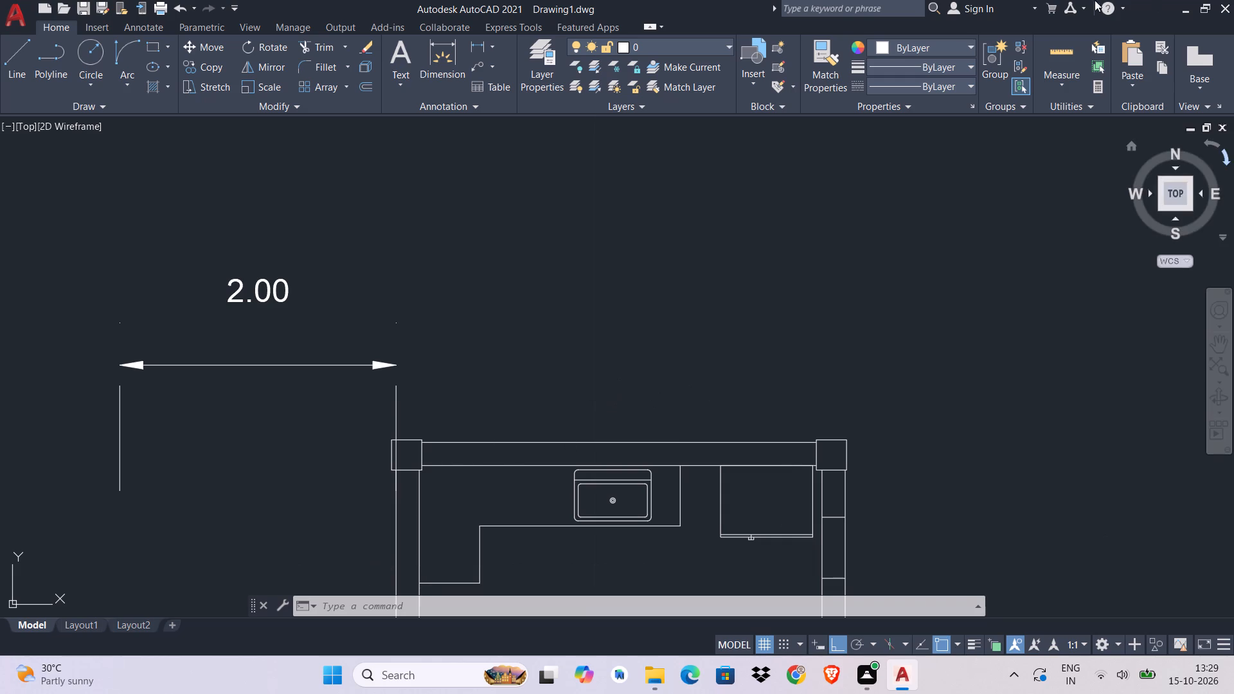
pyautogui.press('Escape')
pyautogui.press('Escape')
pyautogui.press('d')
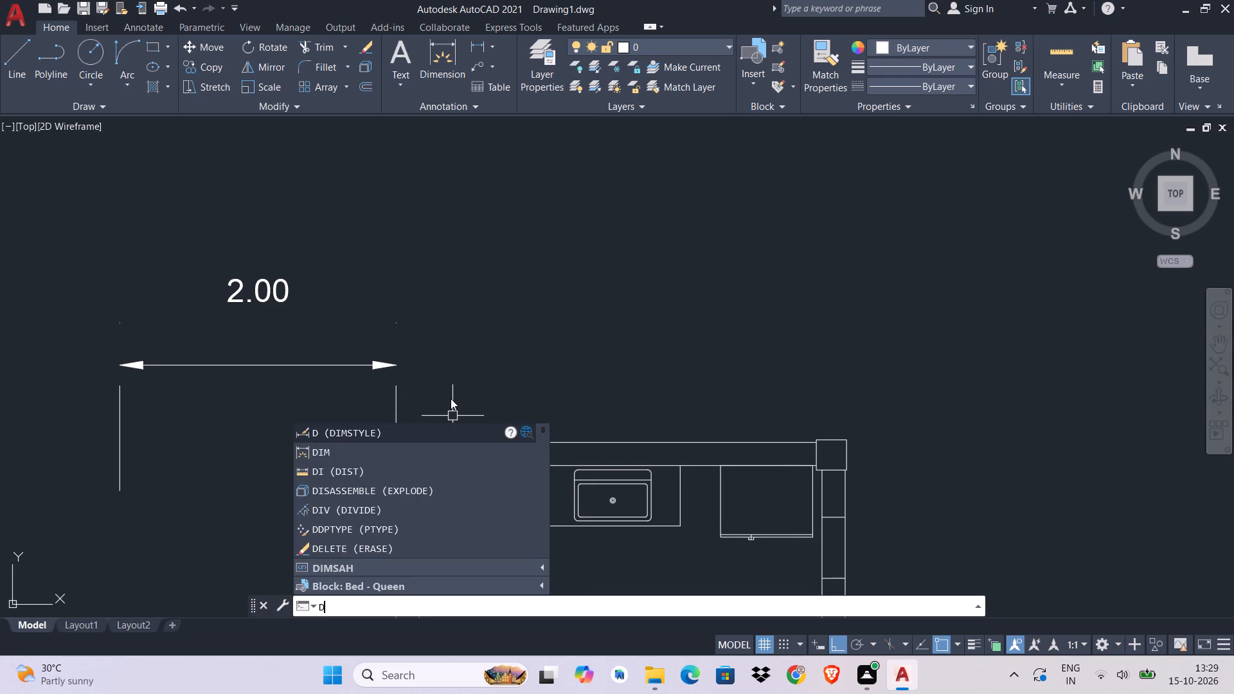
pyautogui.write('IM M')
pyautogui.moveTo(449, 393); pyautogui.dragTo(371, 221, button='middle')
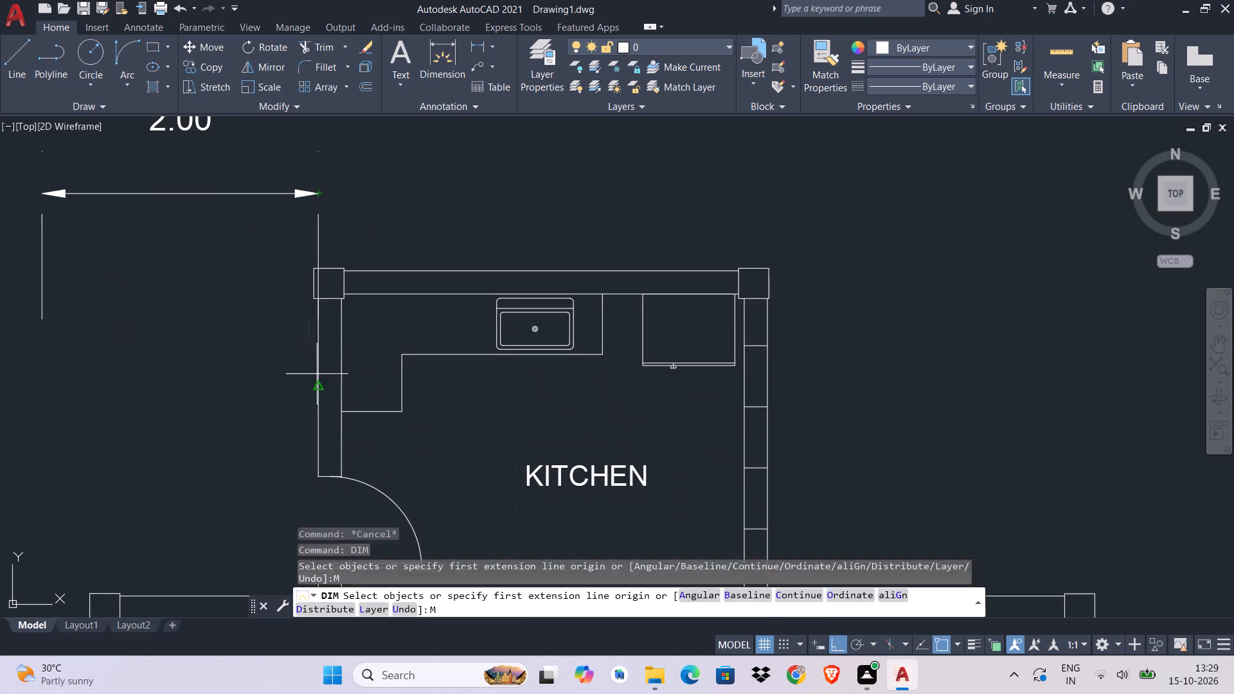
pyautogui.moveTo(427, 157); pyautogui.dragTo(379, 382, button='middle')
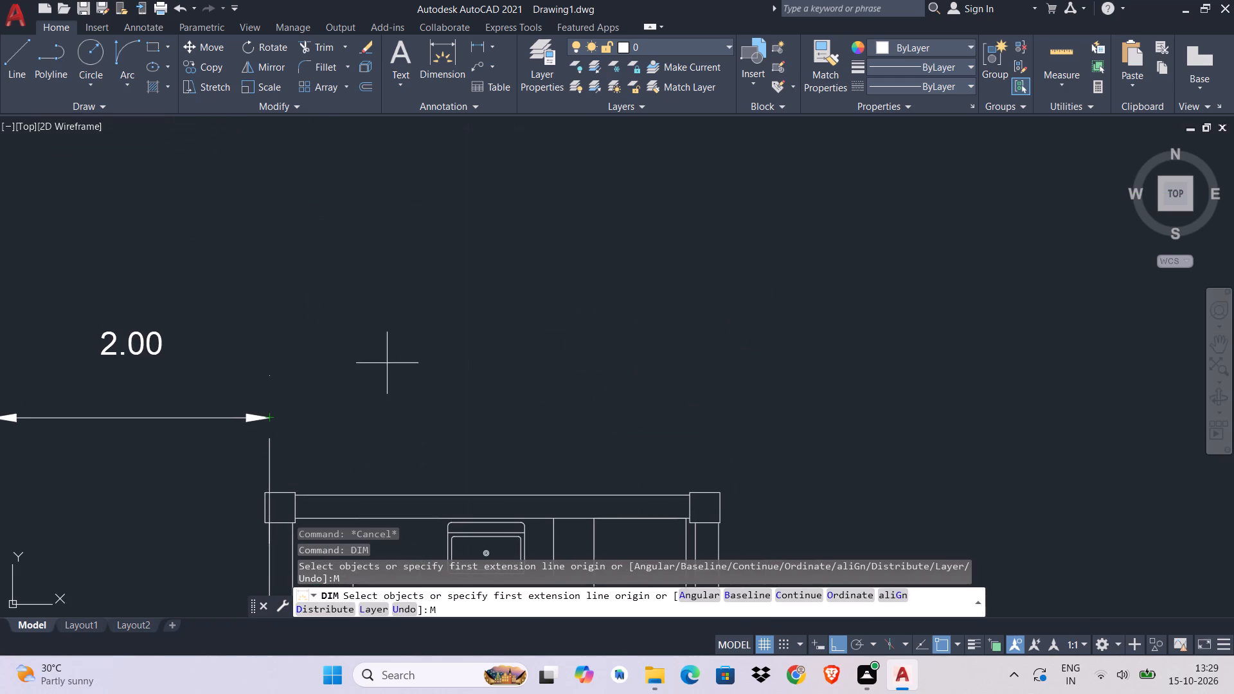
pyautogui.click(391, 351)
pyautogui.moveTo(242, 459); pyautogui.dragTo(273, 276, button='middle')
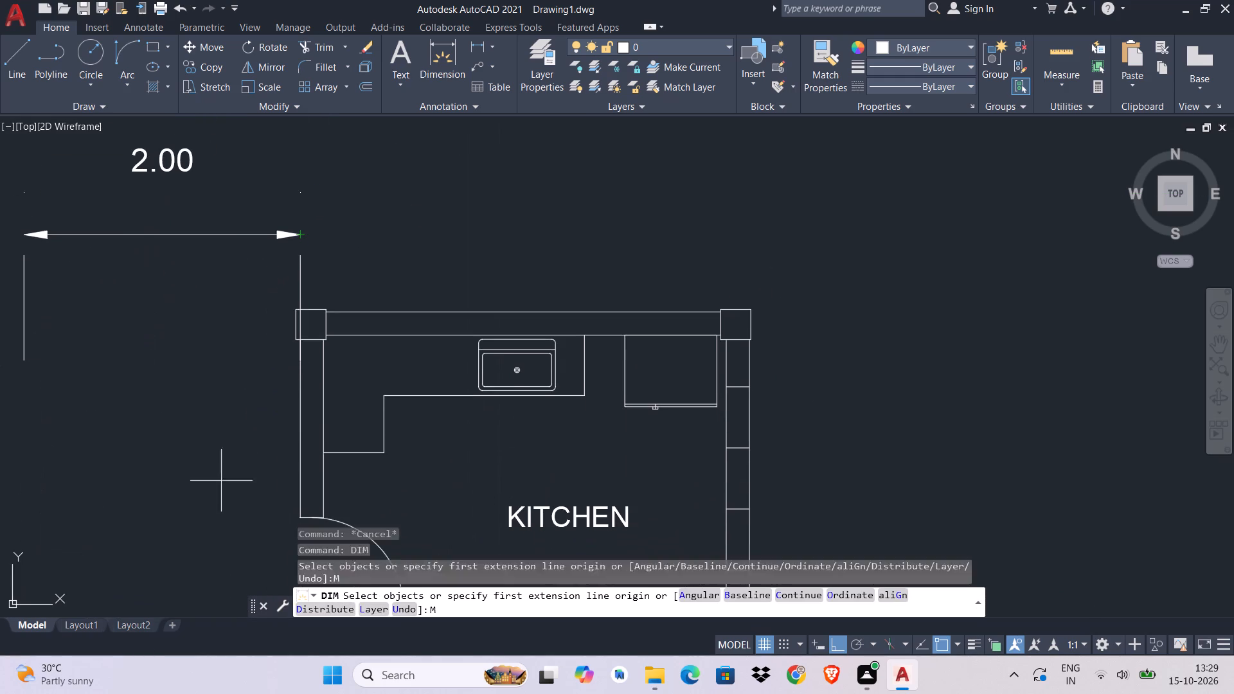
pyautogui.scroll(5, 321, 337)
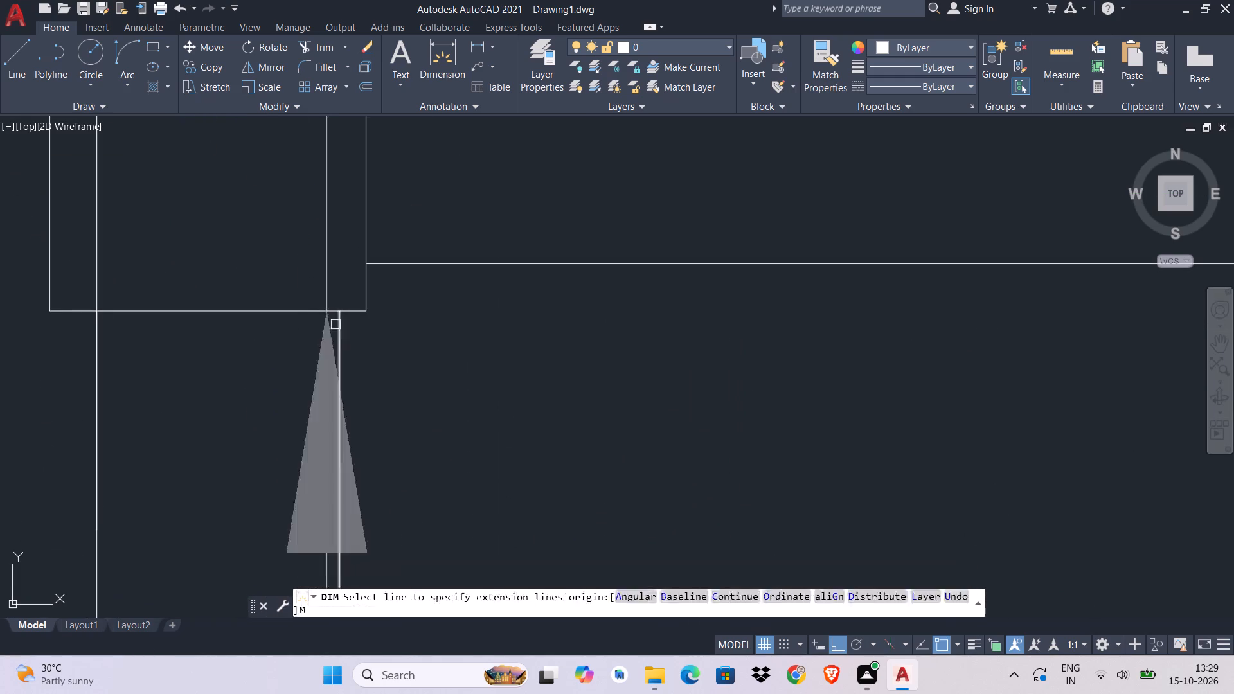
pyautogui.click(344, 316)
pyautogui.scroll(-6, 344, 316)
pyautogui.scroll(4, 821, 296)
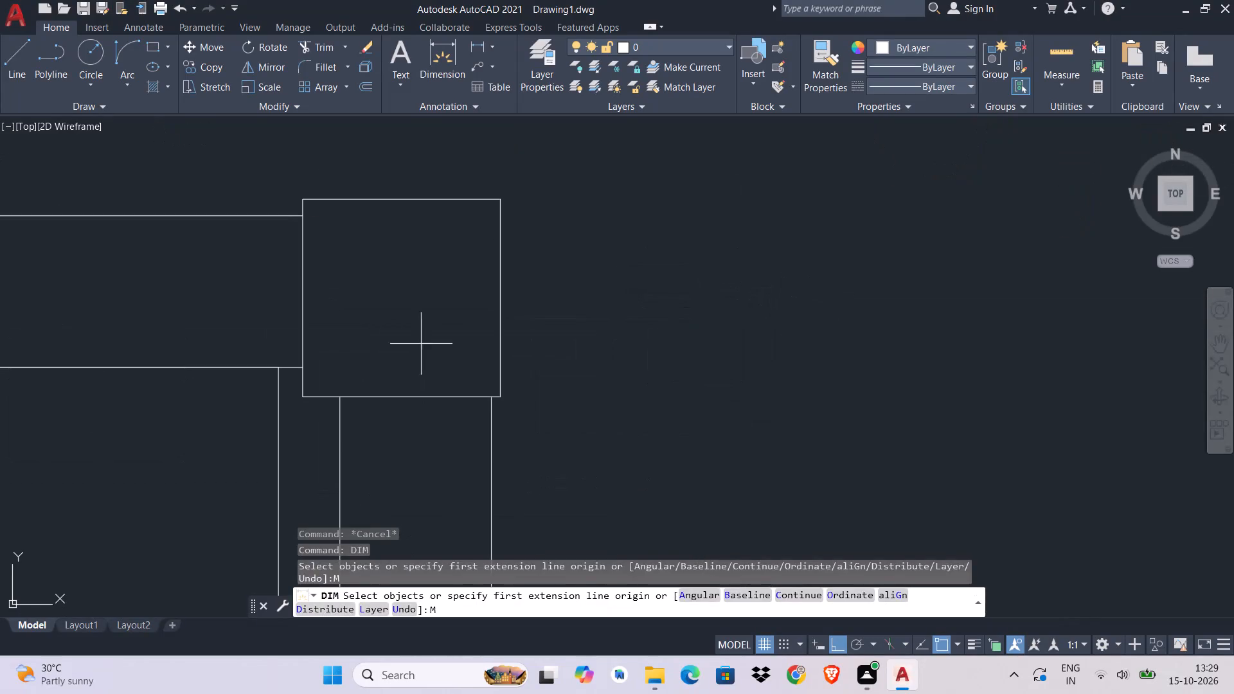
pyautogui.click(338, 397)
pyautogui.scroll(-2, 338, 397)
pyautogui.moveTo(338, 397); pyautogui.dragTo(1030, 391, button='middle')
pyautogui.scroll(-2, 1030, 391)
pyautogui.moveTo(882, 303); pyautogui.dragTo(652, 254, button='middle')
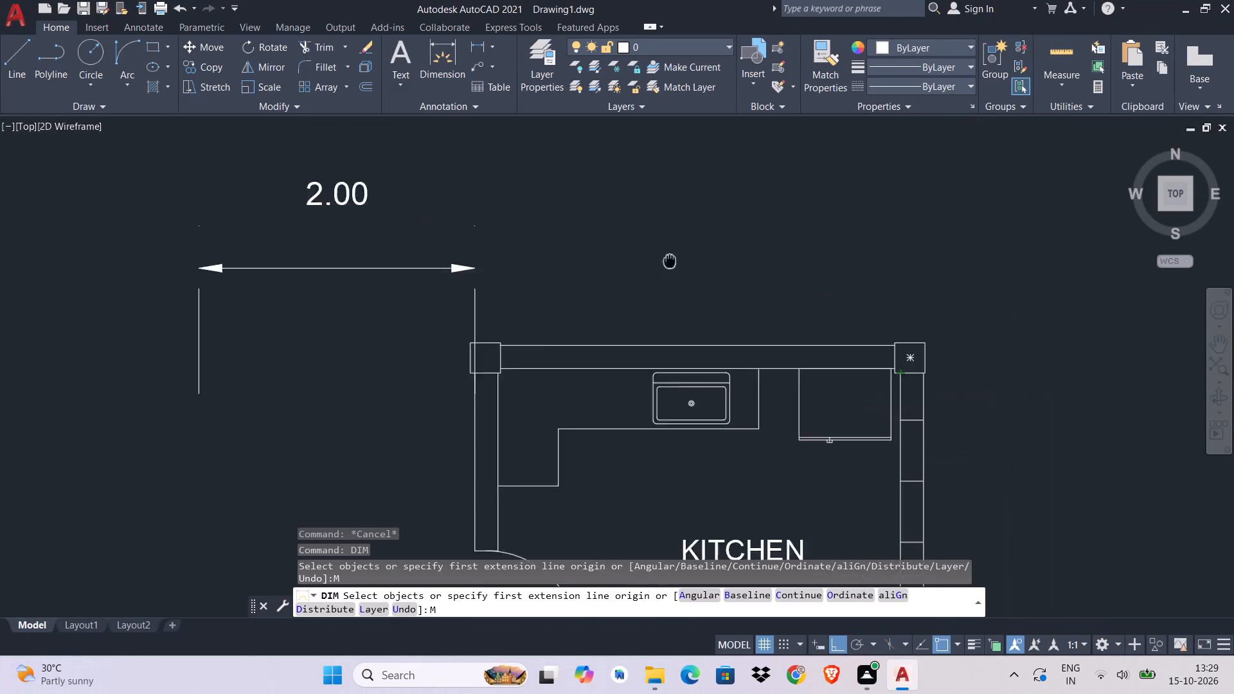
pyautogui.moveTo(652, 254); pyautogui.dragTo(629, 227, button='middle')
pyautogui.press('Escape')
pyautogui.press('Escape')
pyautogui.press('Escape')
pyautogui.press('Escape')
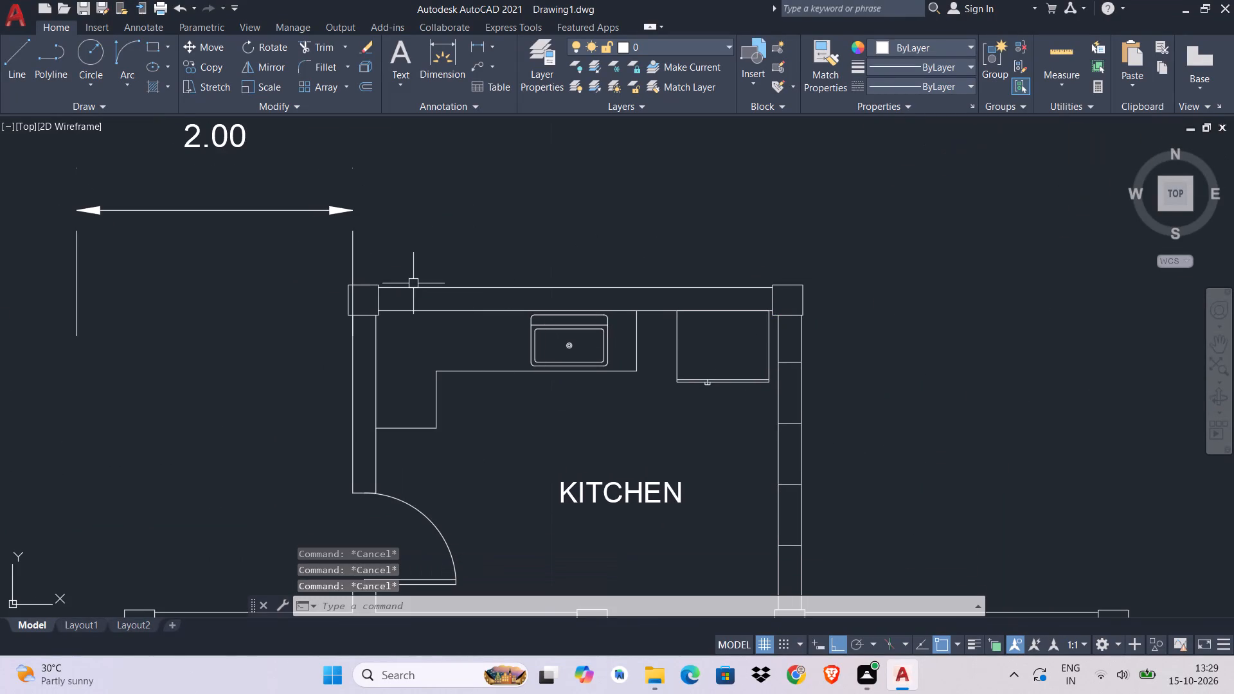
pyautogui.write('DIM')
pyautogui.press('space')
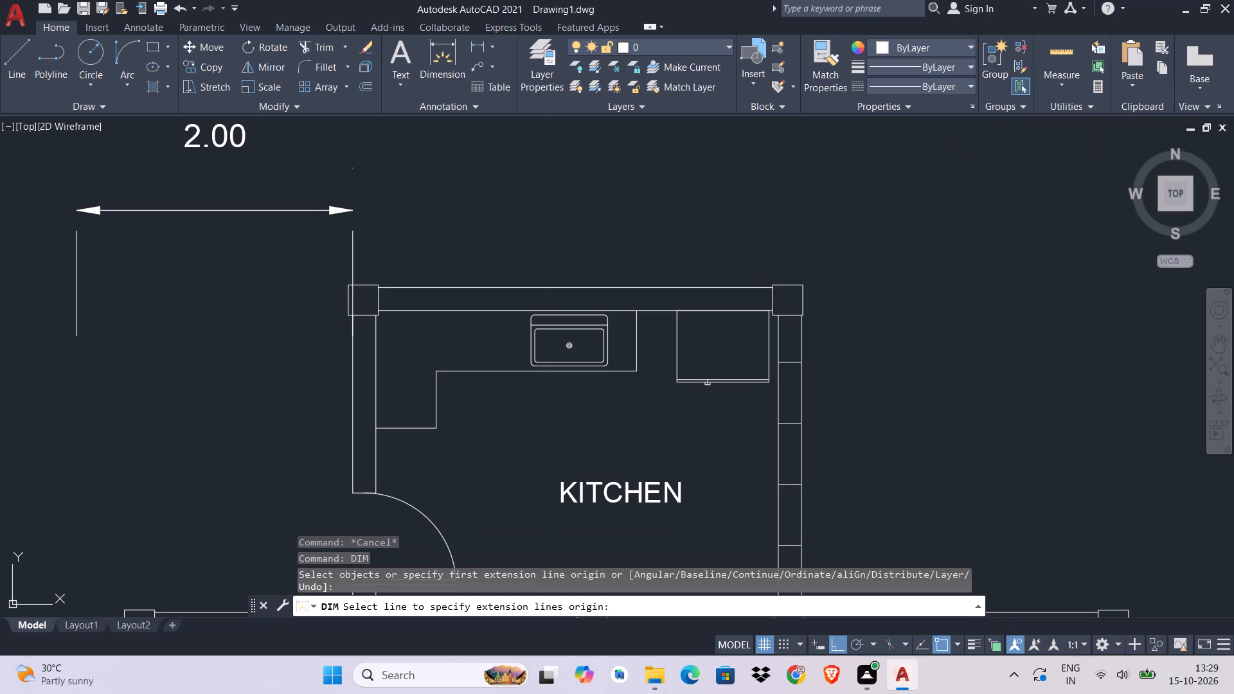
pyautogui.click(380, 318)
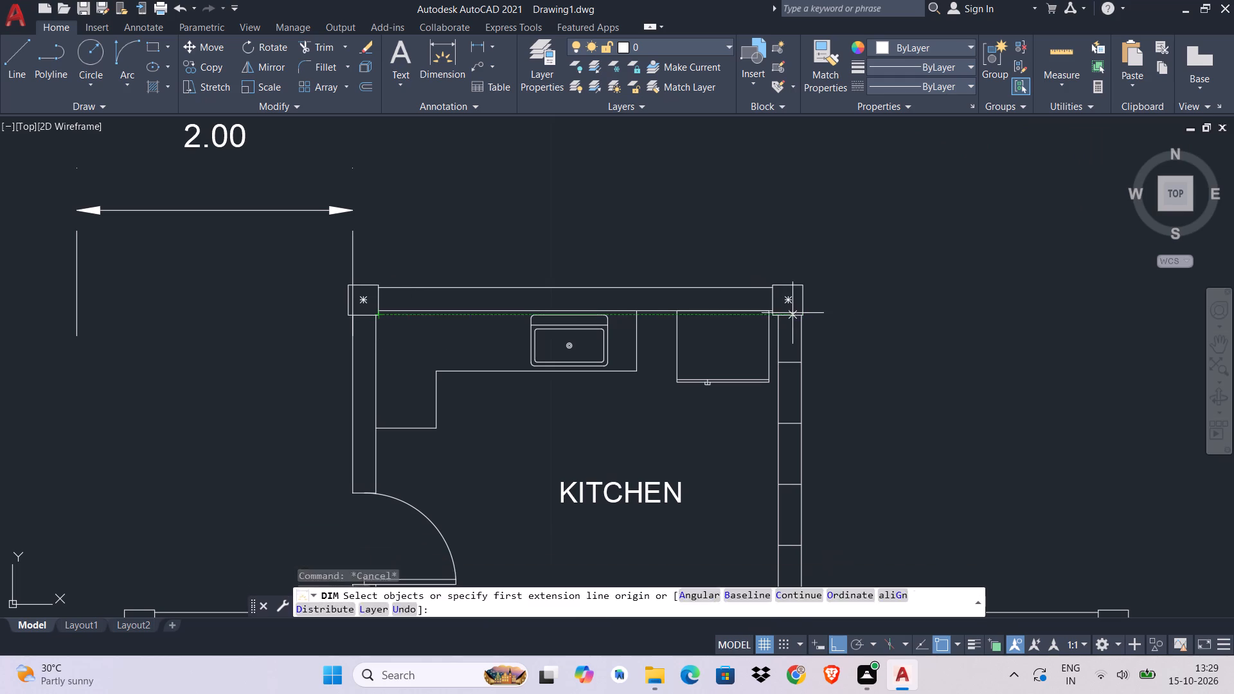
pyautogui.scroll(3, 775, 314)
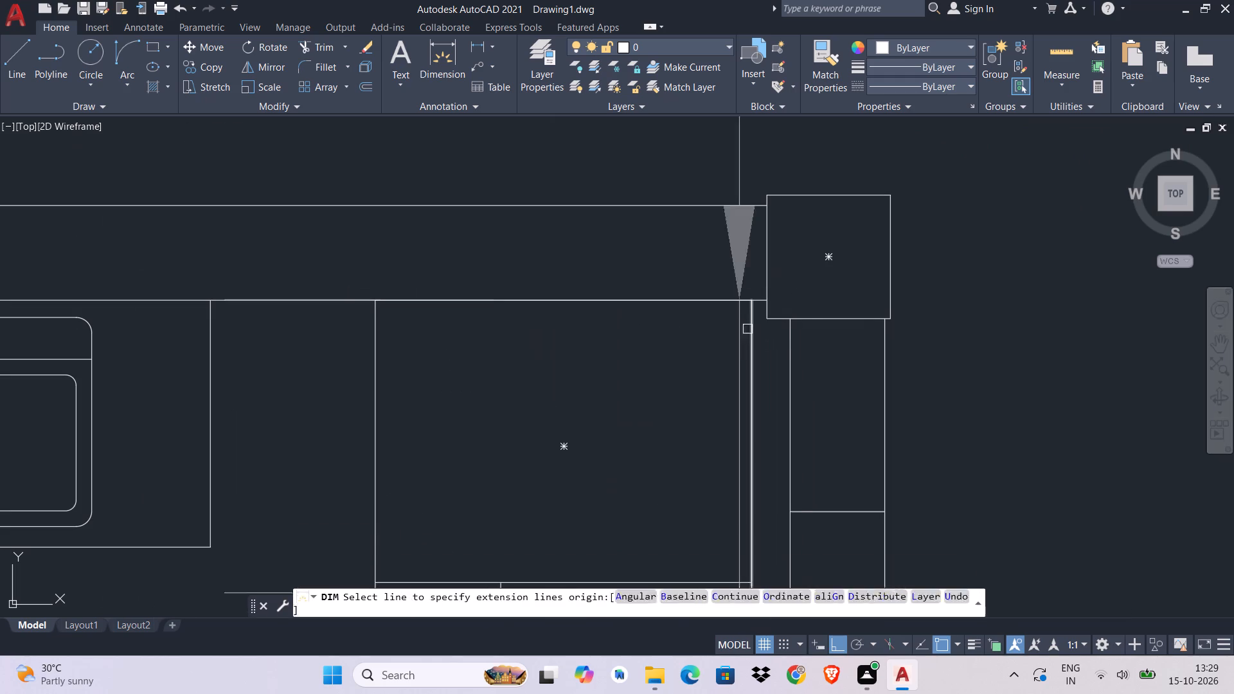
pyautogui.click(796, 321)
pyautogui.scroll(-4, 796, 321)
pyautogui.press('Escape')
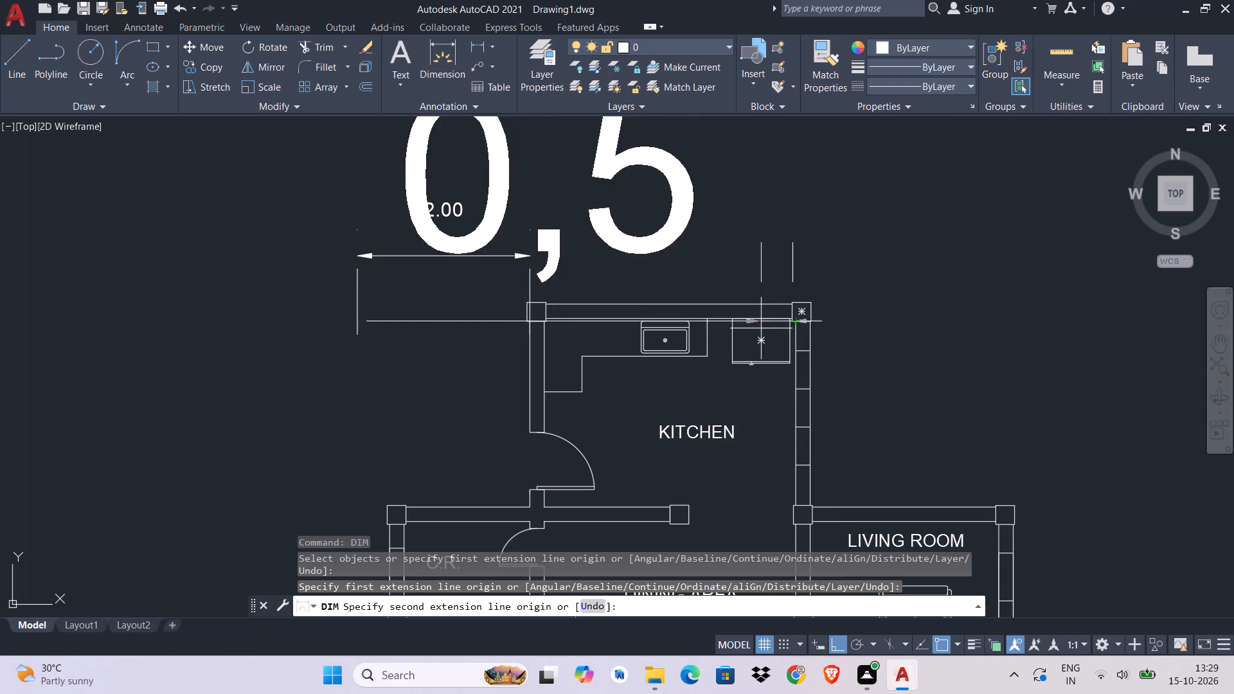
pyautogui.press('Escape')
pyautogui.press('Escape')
# Dimension the kitchen's inner width just below its two north corner columns, placing the line above the north wall, level with the 2.00 dimension.
pyautogui.press('d')
pyautogui.press('i')
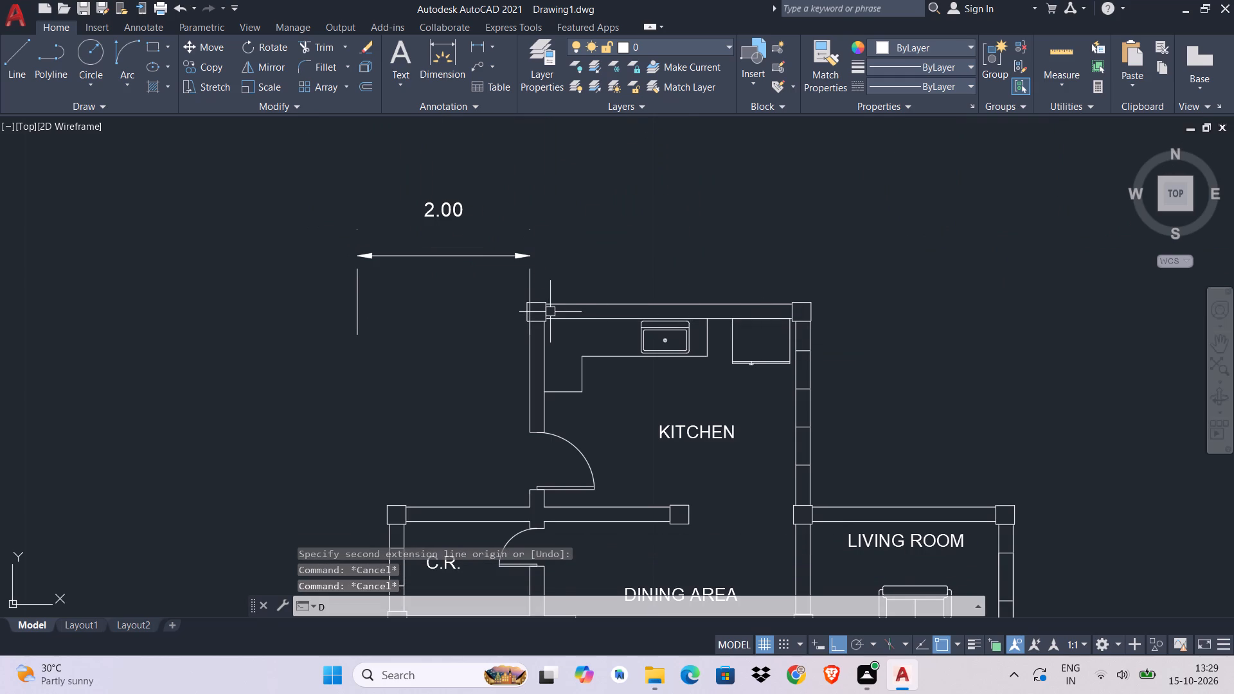
pyautogui.write('M')
pyautogui.press('space')
pyautogui.scroll(6, 546, 316)
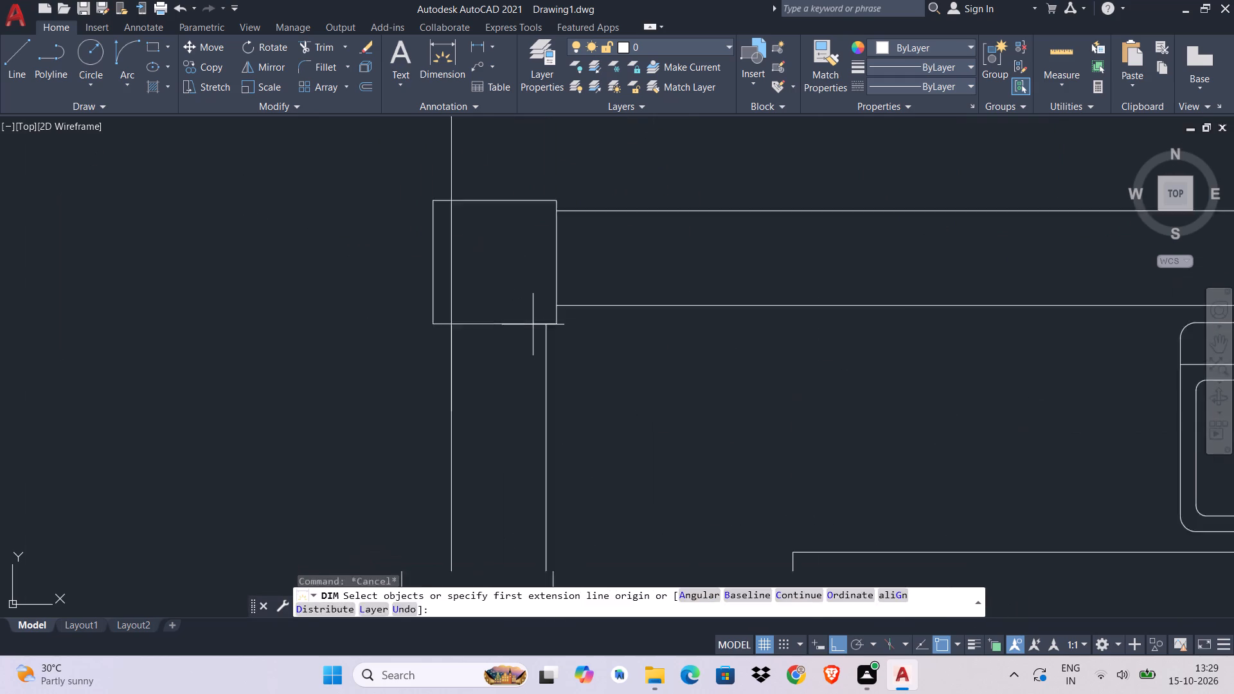
pyautogui.click(557, 326)
pyautogui.scroll(-3, 557, 326)
pyautogui.moveTo(885, 326); pyautogui.dragTo(81, 300, button='middle')
pyautogui.scroll(-1, 363, 310)
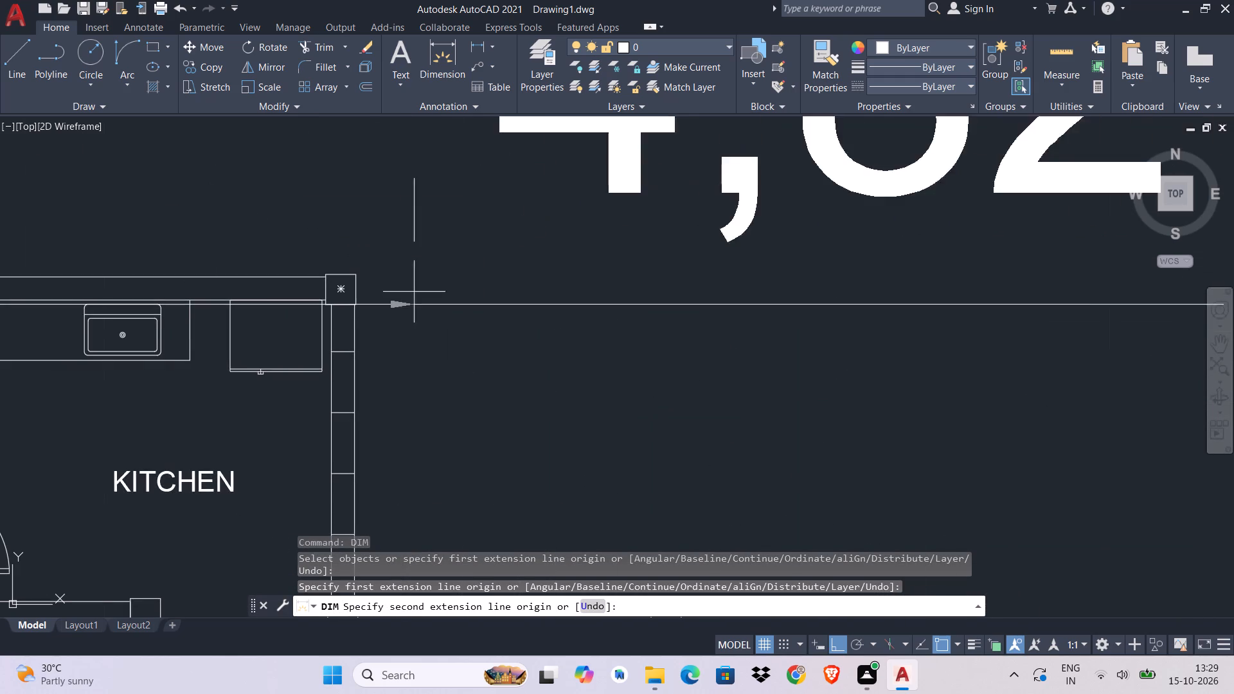
pyautogui.scroll(2, 324, 294)
pyautogui.scroll(-1, 326, 295)
pyautogui.scroll(2, 326, 295)
pyautogui.click(339, 319)
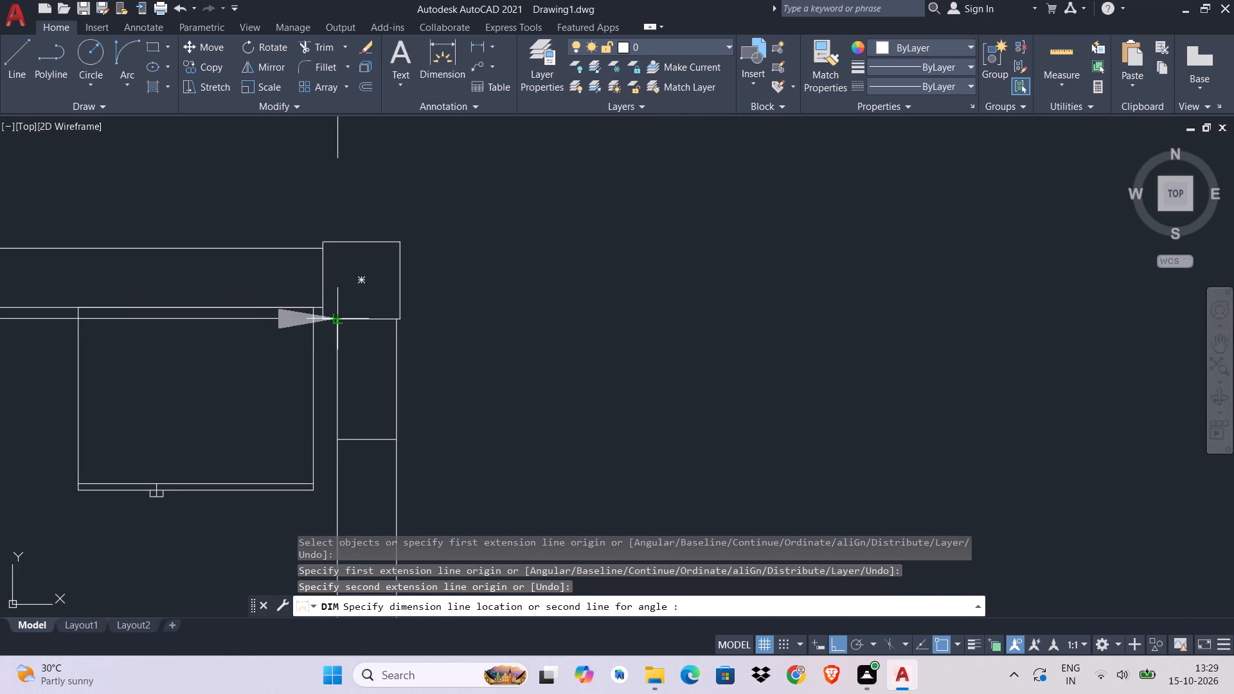
pyautogui.scroll(-4, 339, 319)
pyautogui.moveTo(339, 319); pyautogui.dragTo(662, 368, button='middle')
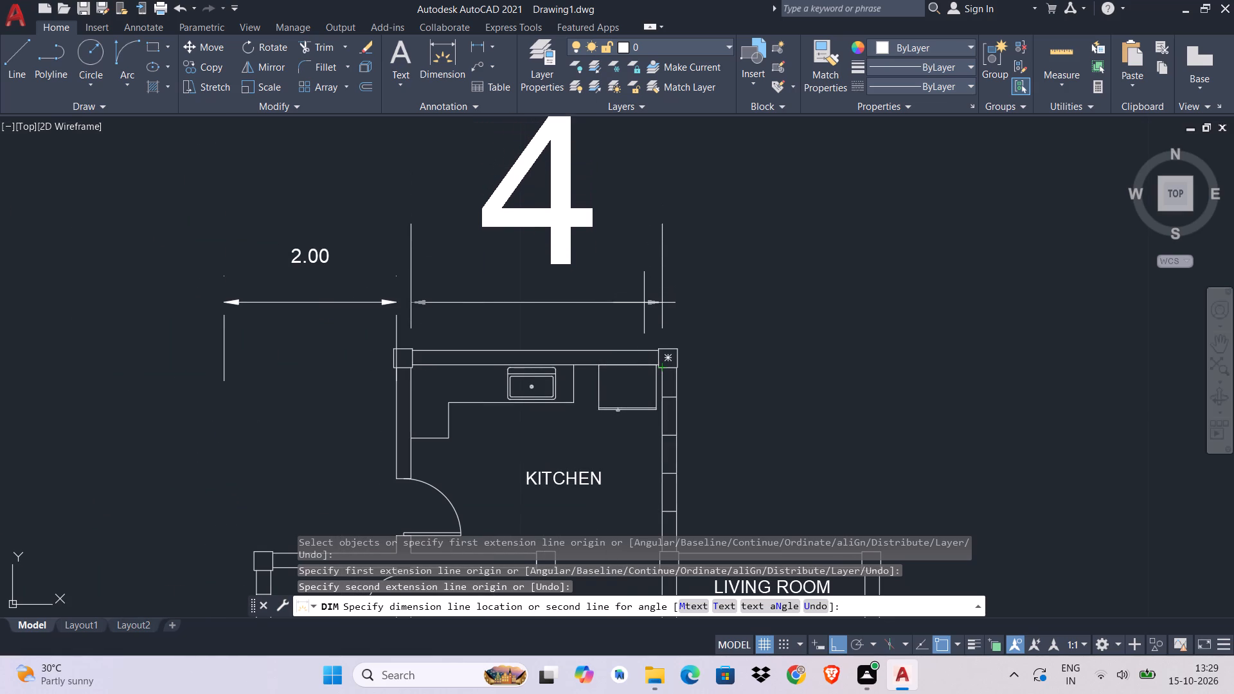
pyautogui.click(644, 303)
pyautogui.moveTo(645, 306); pyautogui.dragTo(762, 310, button='middle')
pyautogui.press('Escape')
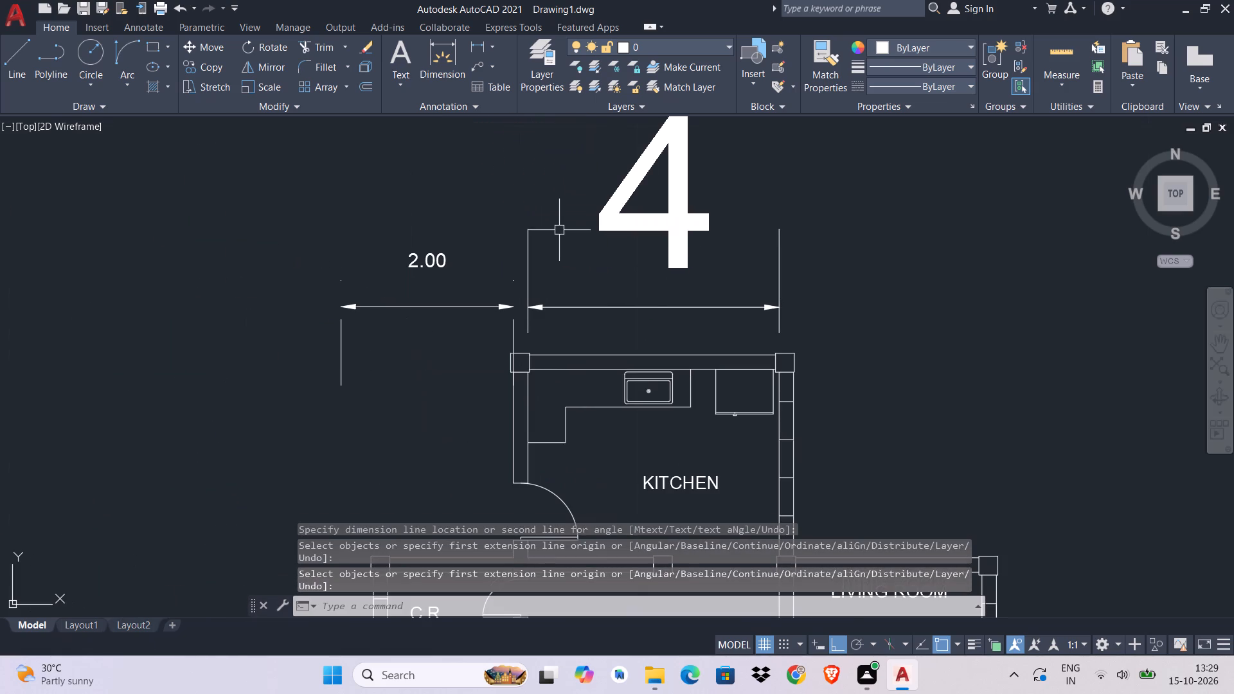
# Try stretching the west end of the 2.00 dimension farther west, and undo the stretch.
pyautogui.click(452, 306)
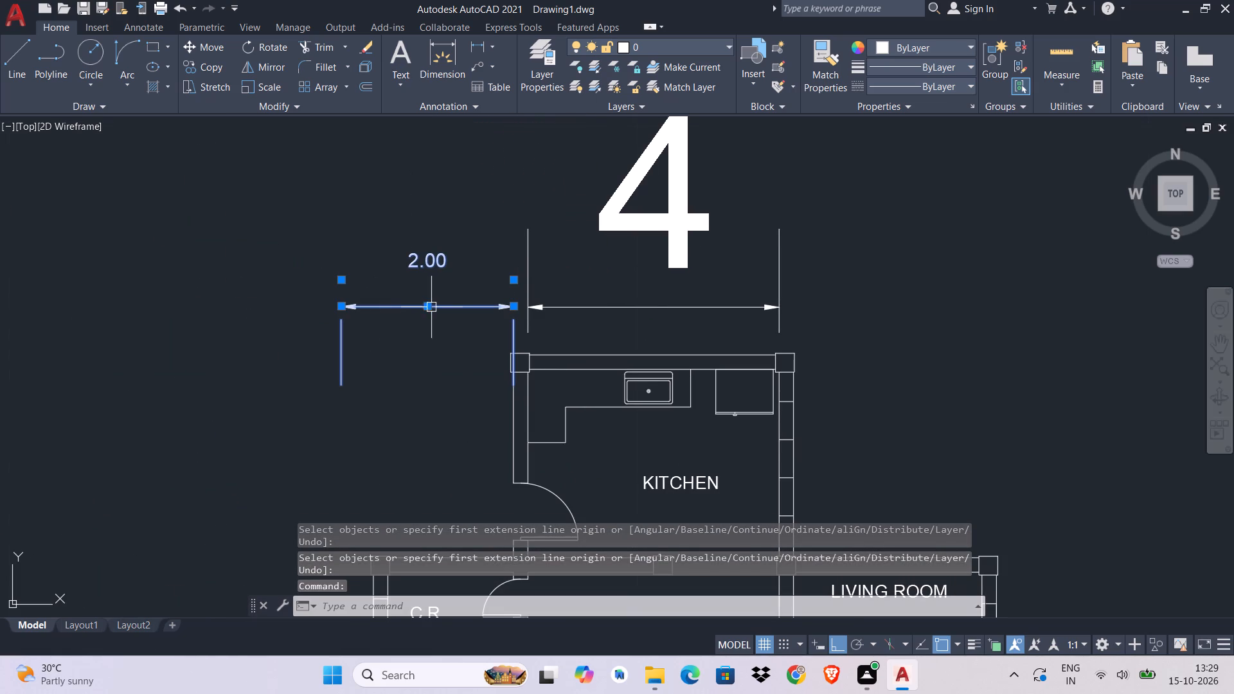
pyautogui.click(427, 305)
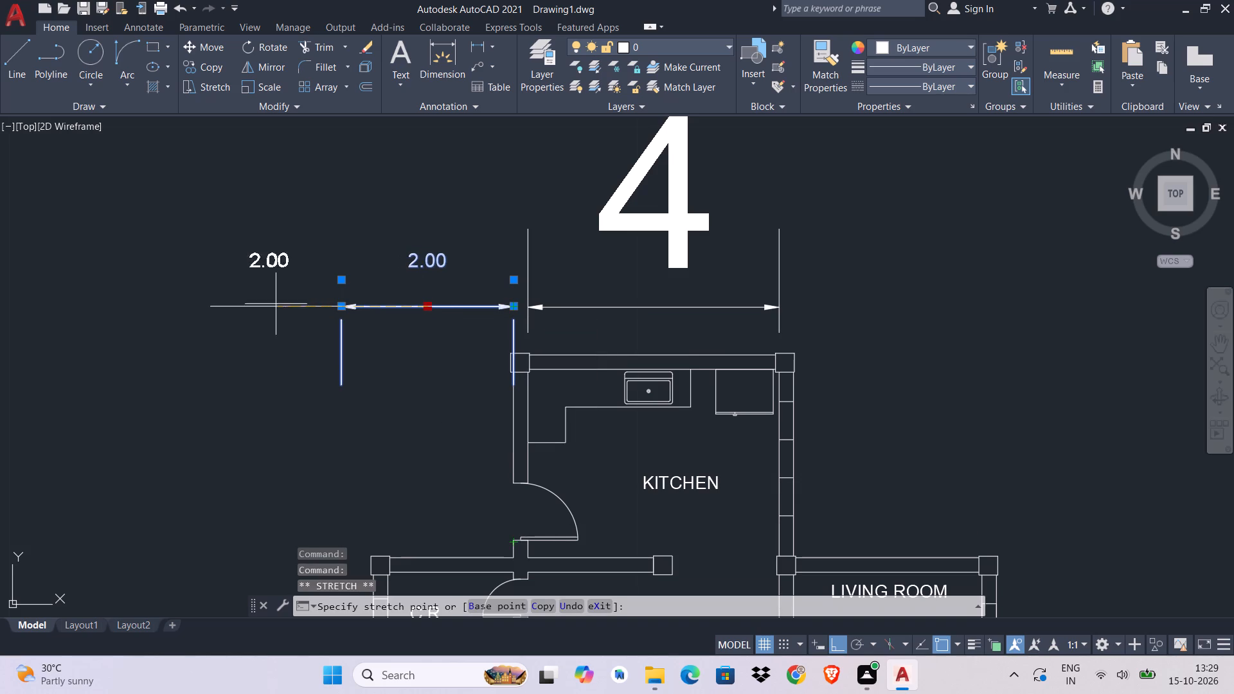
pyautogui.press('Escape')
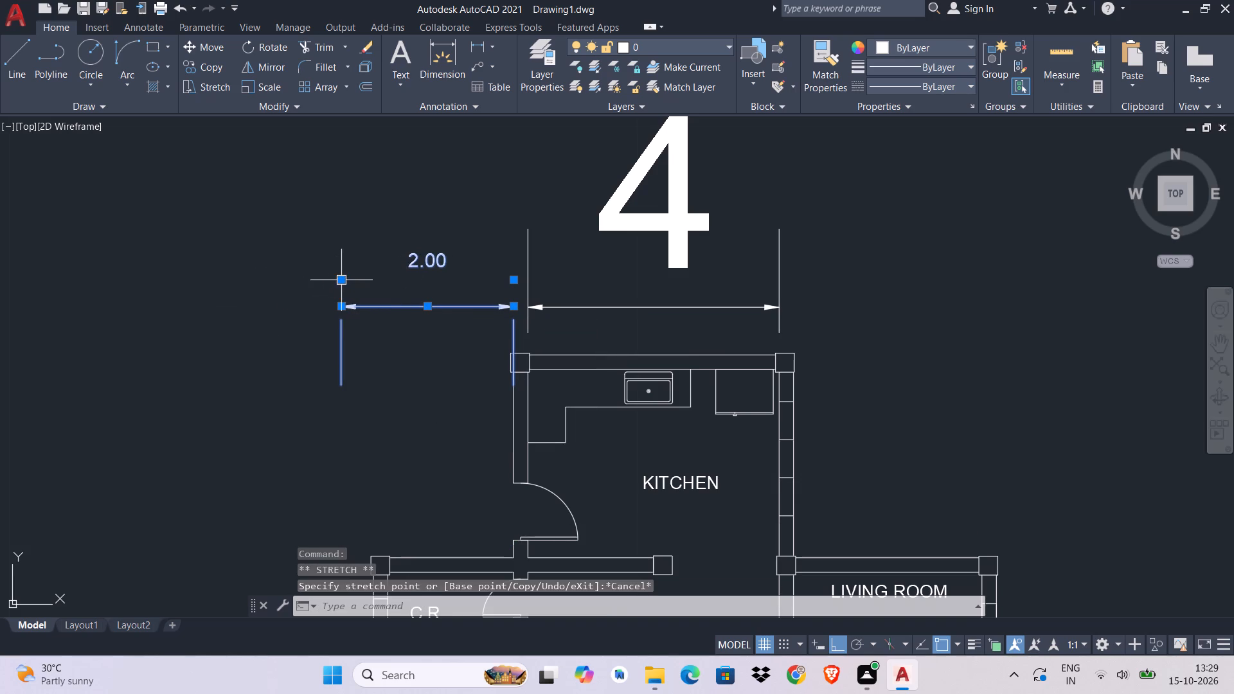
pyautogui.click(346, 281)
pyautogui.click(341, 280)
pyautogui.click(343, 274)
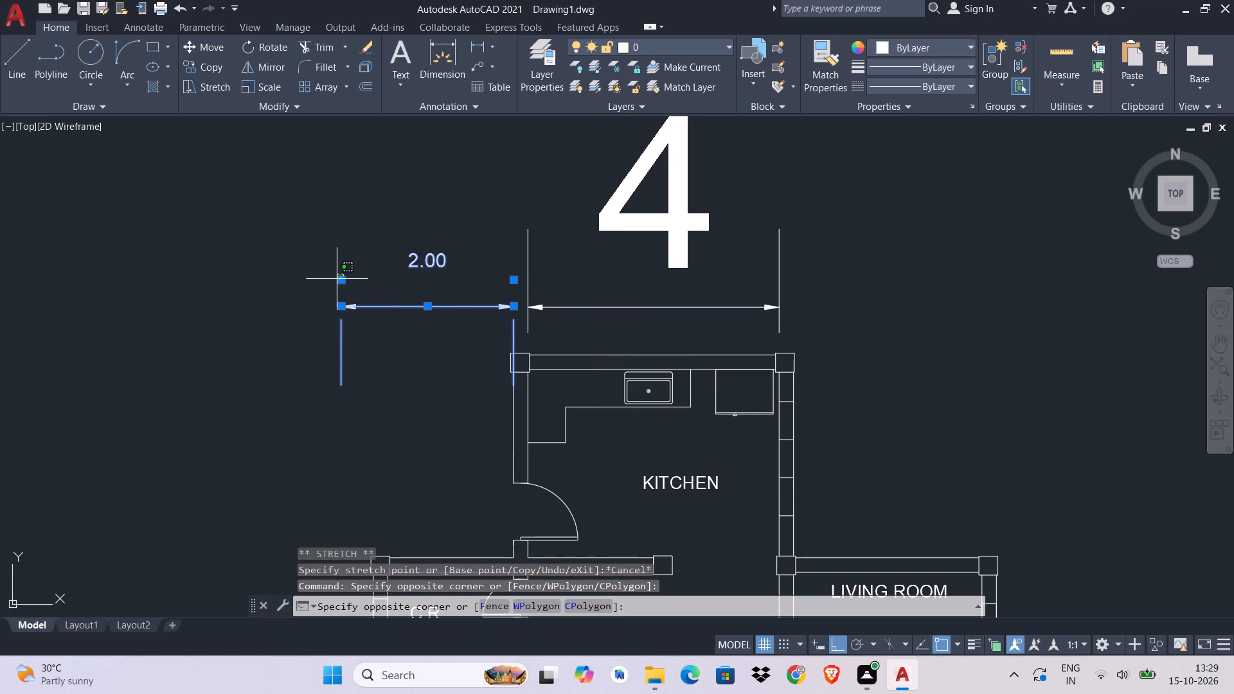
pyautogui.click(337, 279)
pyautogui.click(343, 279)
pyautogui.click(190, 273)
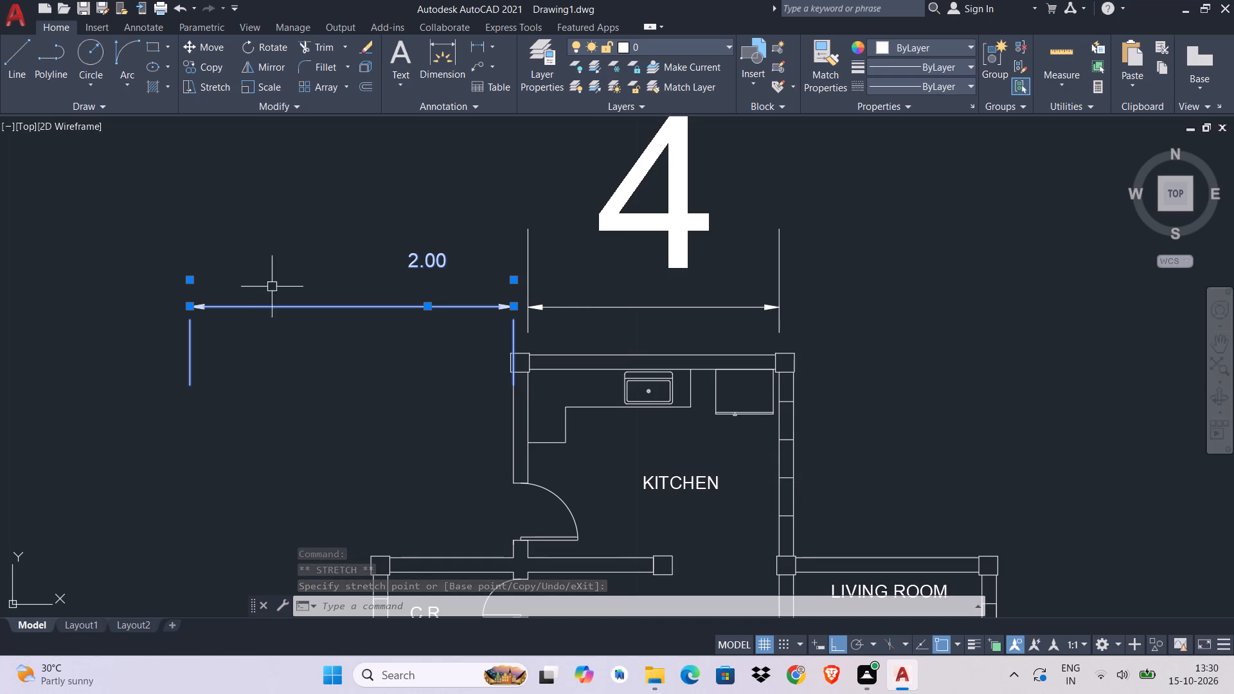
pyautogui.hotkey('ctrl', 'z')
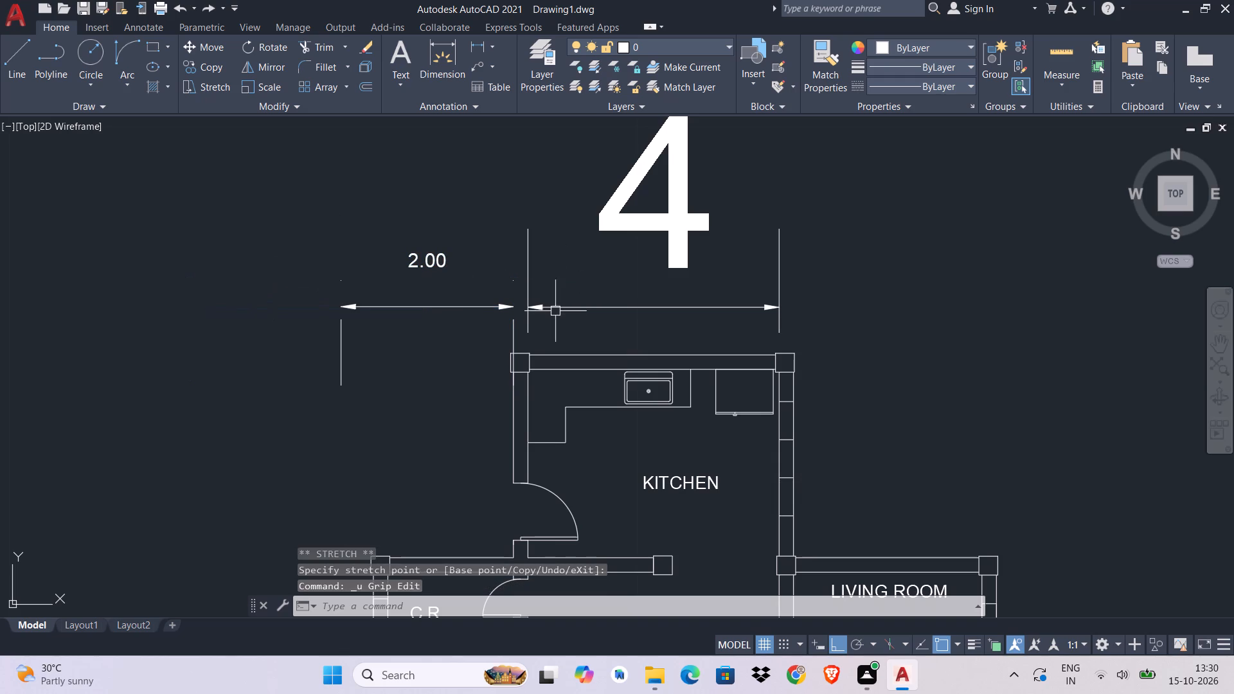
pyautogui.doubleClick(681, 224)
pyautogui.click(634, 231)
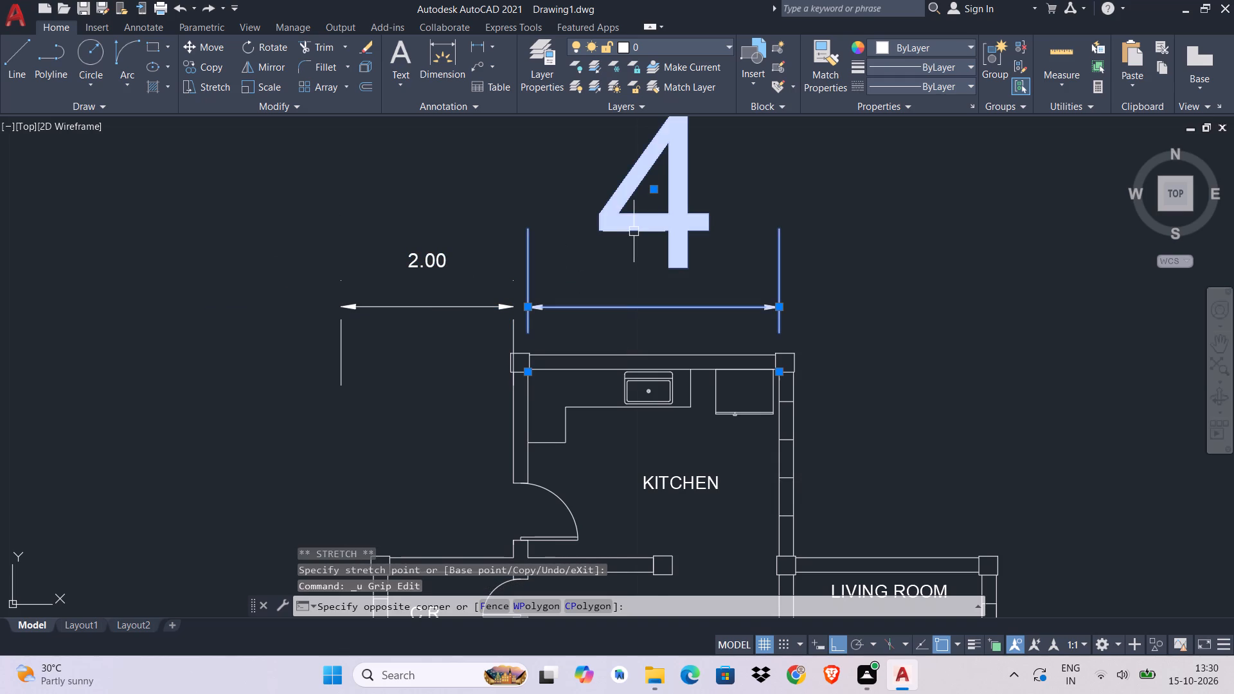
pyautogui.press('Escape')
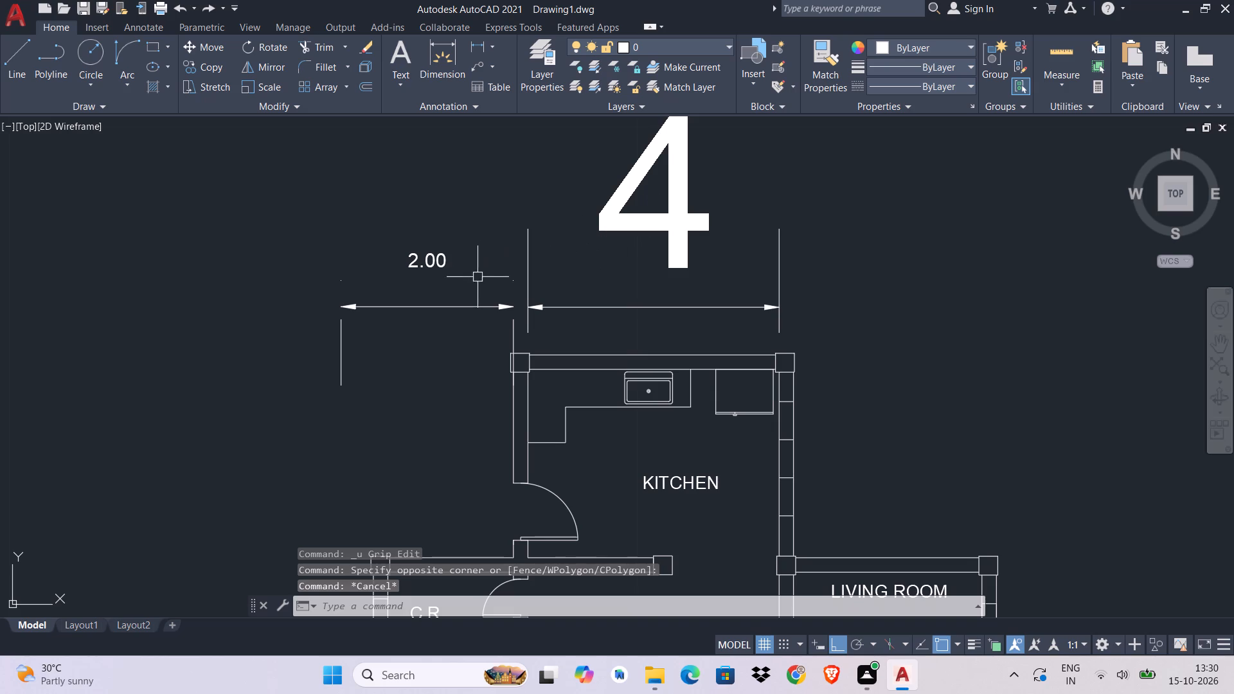
# Delete the 2.00 dimension northwest of the kitchen.
pyautogui.click(479, 304)
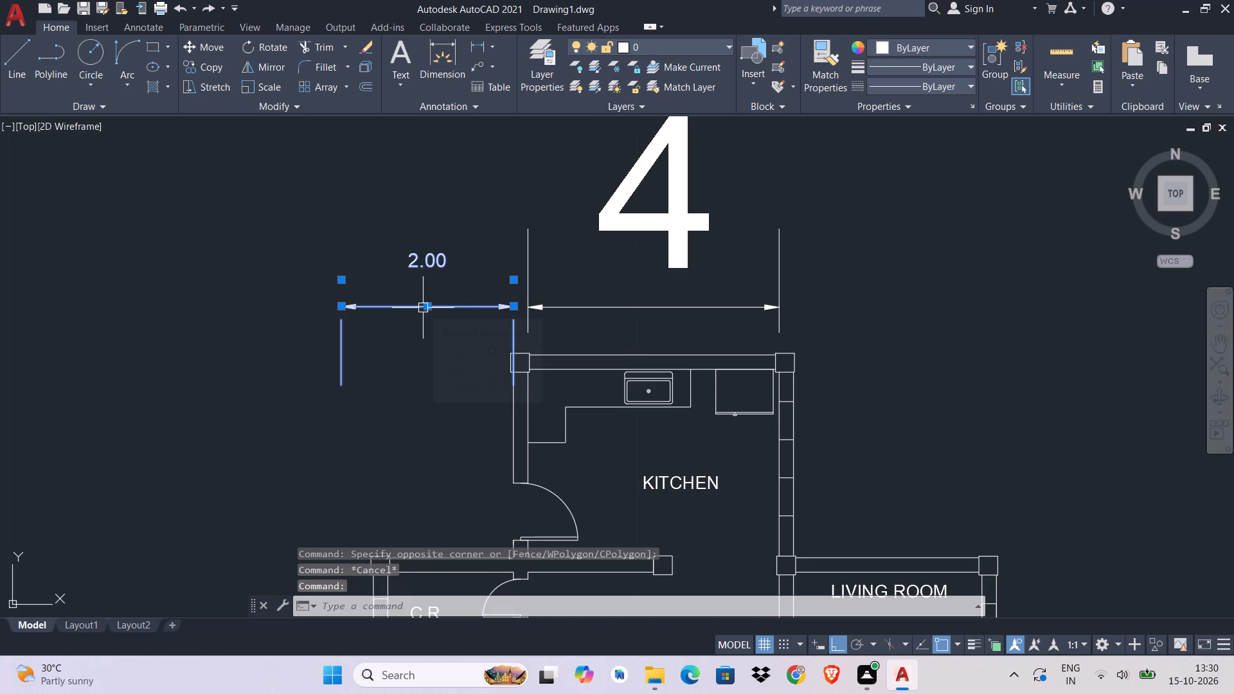
pyautogui.press('Delete')
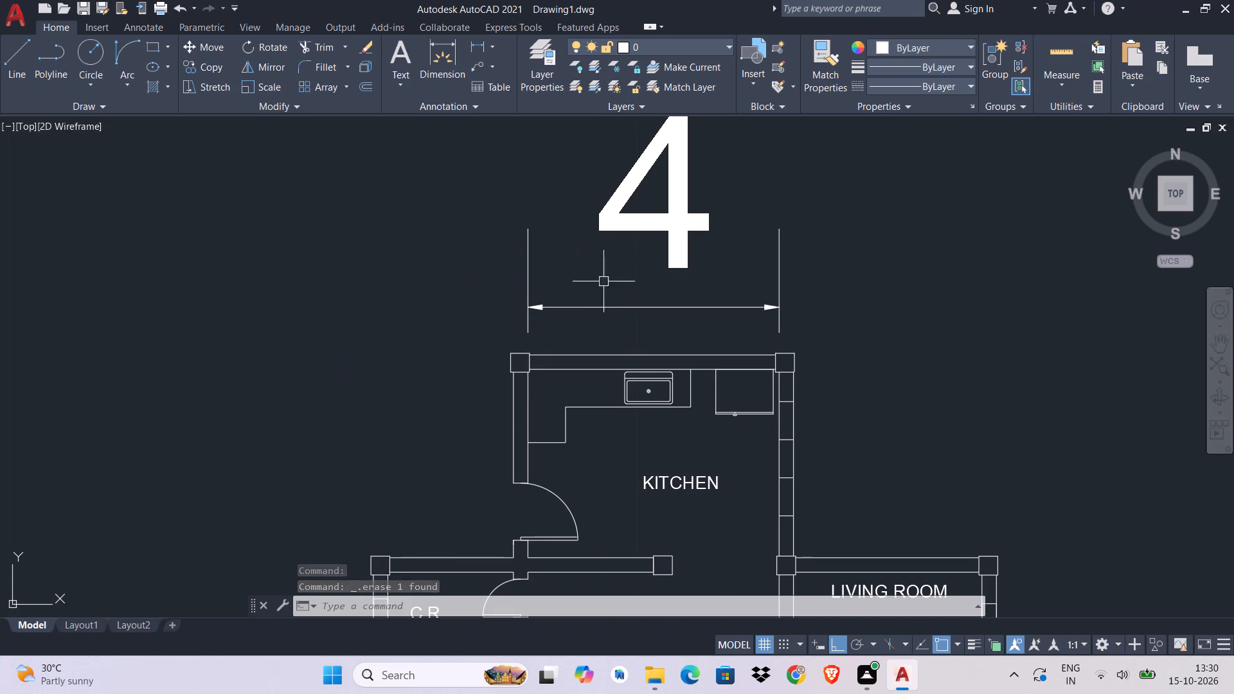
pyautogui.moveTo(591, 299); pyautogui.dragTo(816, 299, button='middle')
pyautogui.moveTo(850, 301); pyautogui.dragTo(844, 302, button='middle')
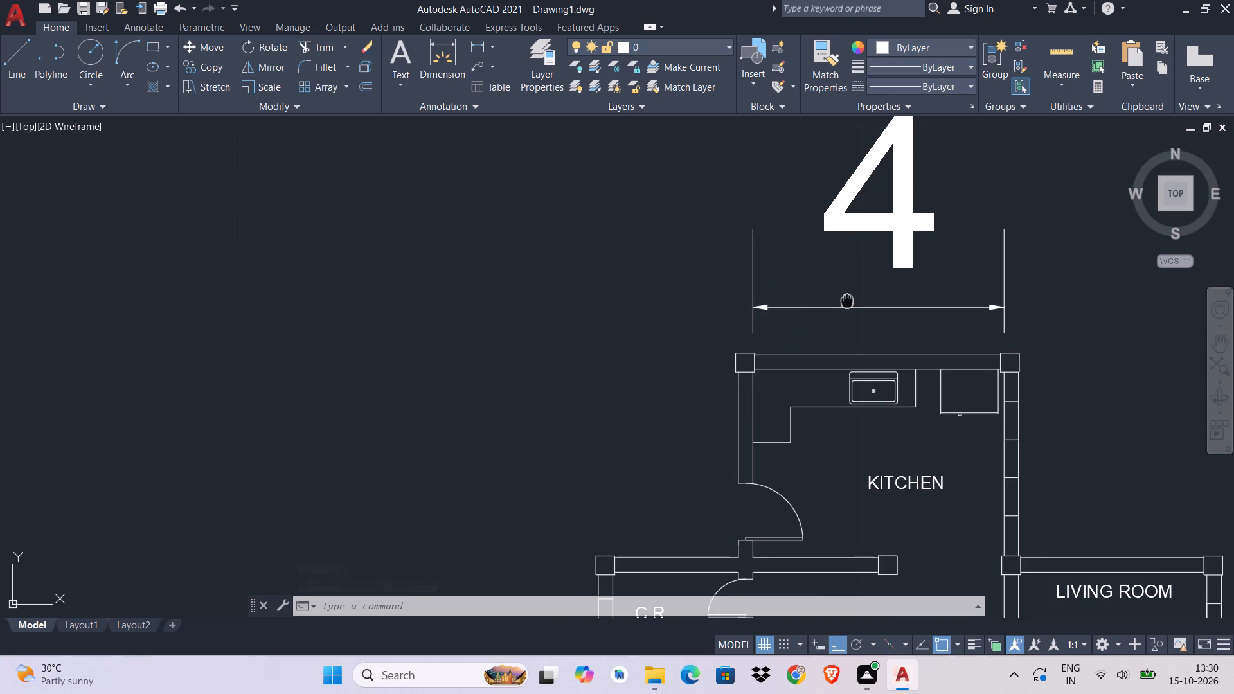
# Set the text height of the kitchen width dimension above the north wall to 0.23.
pyautogui.moveTo(844, 302); pyautogui.dragTo(701, 366, button='middle')
pyautogui.doubleClick(724, 280)
pyautogui.press('Escape')
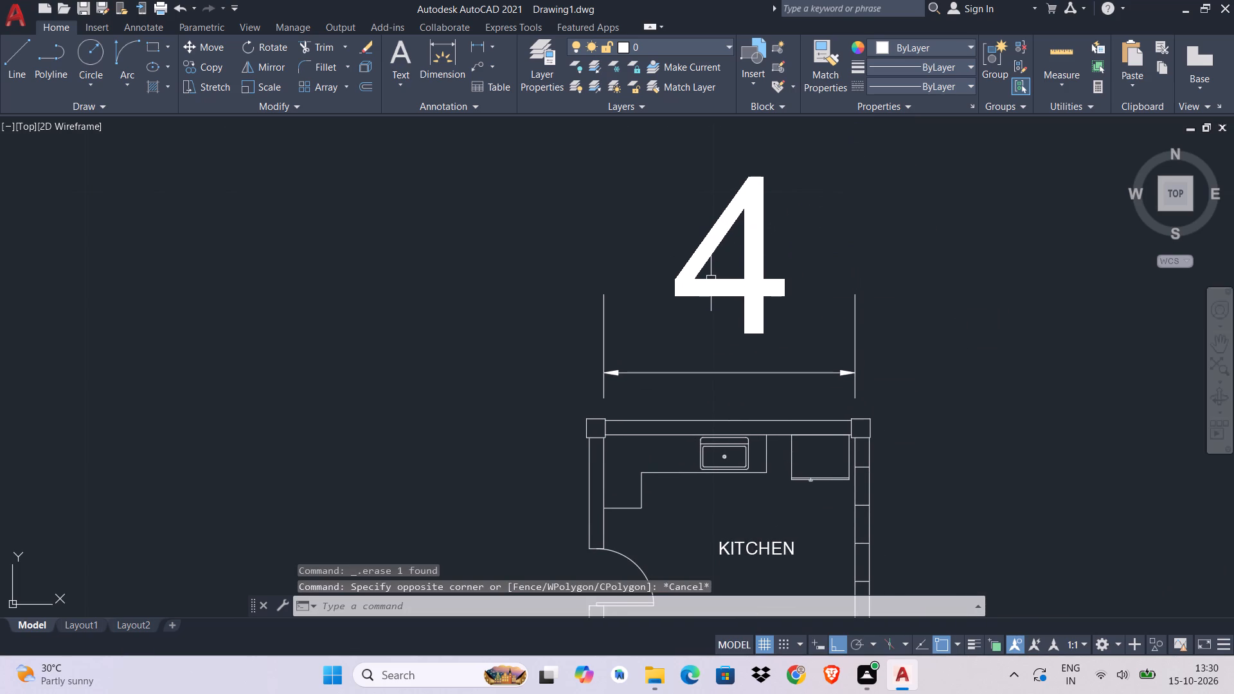
pyautogui.doubleClick(711, 280)
pyautogui.doubleClick(696, 286)
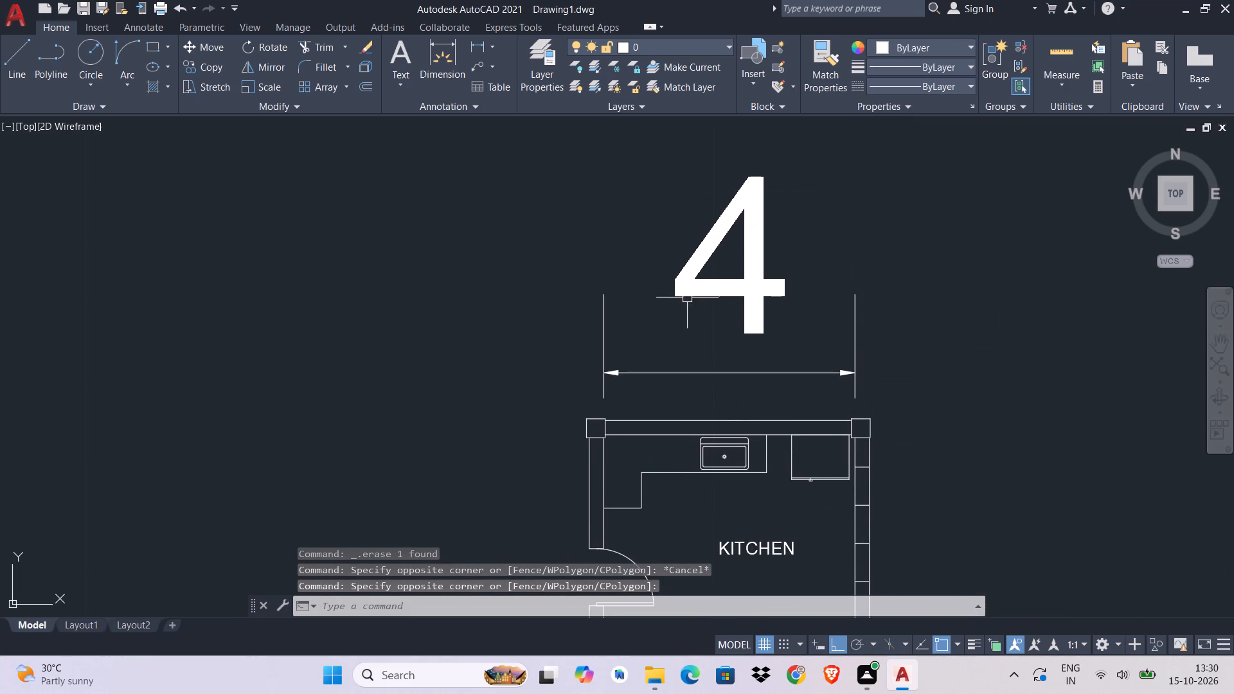
pyautogui.doubleClick(682, 288)
pyautogui.doubleClick(694, 278)
pyautogui.press('Escape')
pyautogui.press('Escape')
pyautogui.press('Escape')
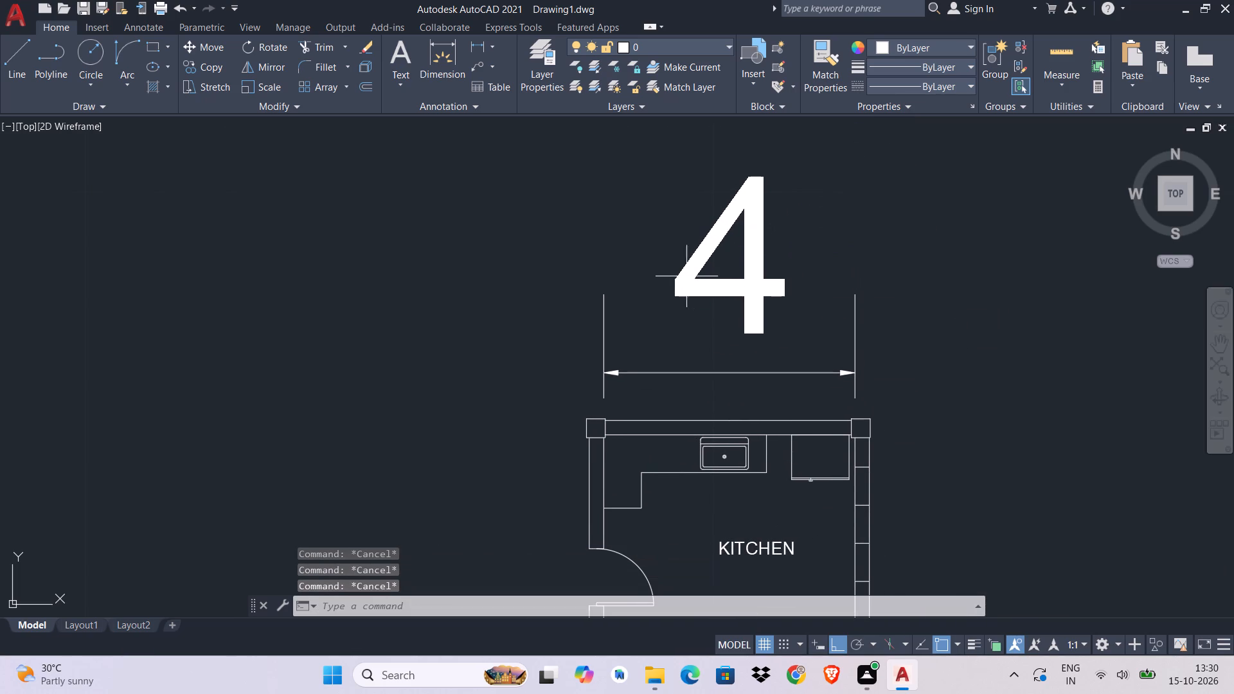
pyautogui.doubleClick(682, 276)
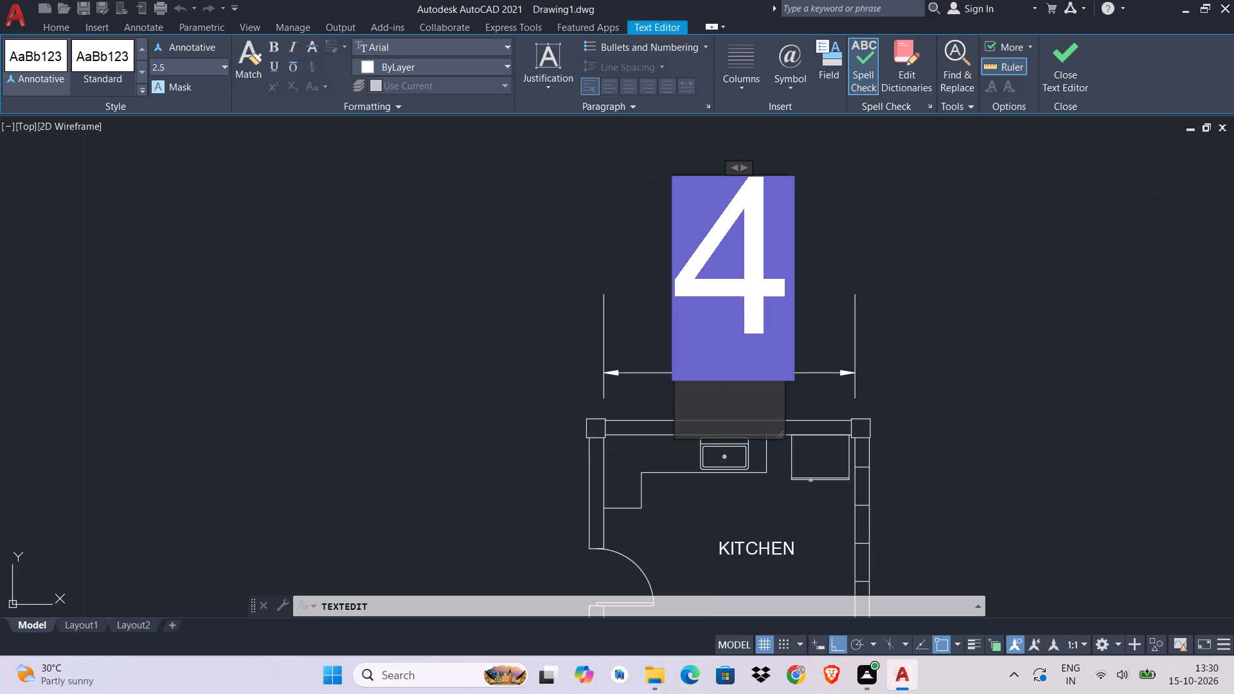
pyautogui.moveTo(793, 275); pyautogui.dragTo(925, 285)
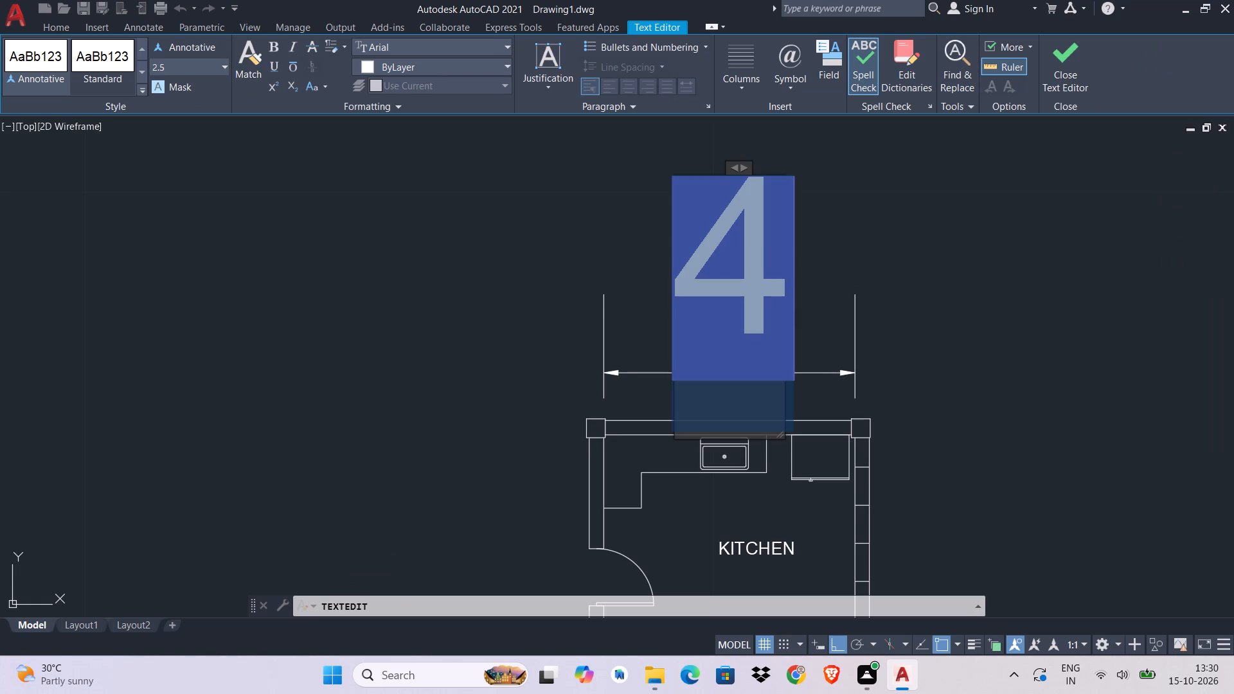
pyautogui.click(201, 70)
pyautogui.press('BackSpace')
pyautogui.write('0.23')
pyautogui.press('Return')
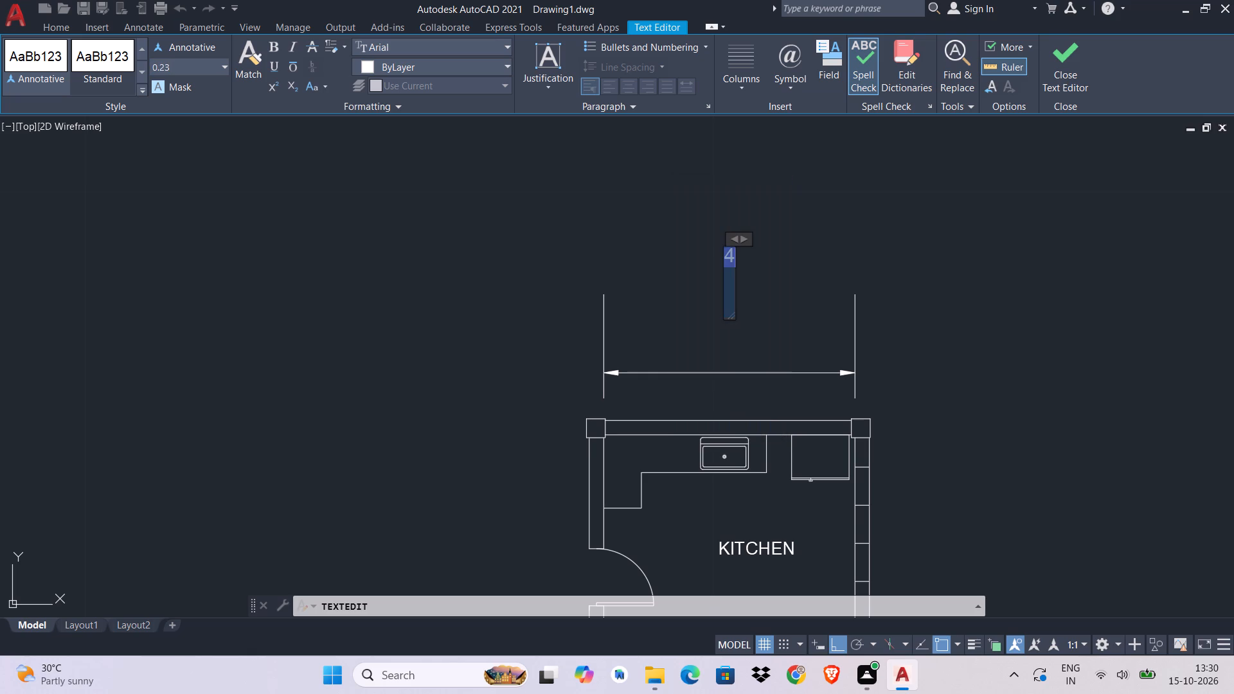
pyautogui.click(1082, 67)
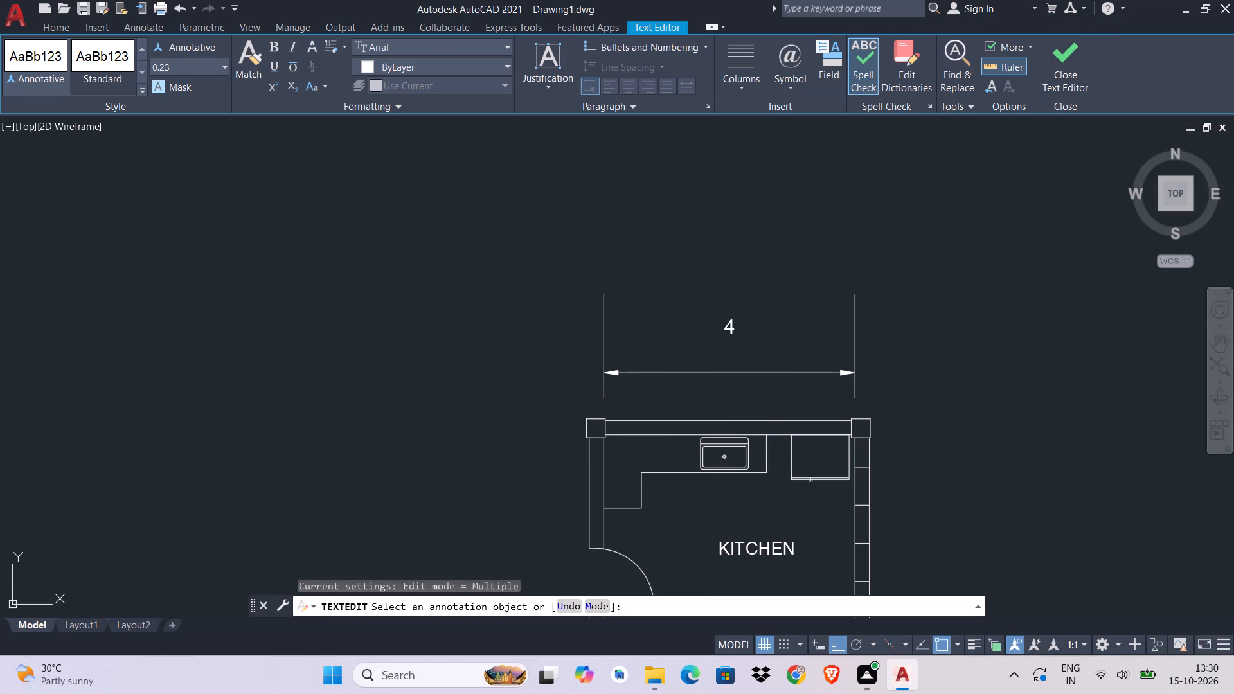
pyautogui.moveTo(826, 332); pyautogui.dragTo(683, 278, button='middle')
pyautogui.press('Escape')
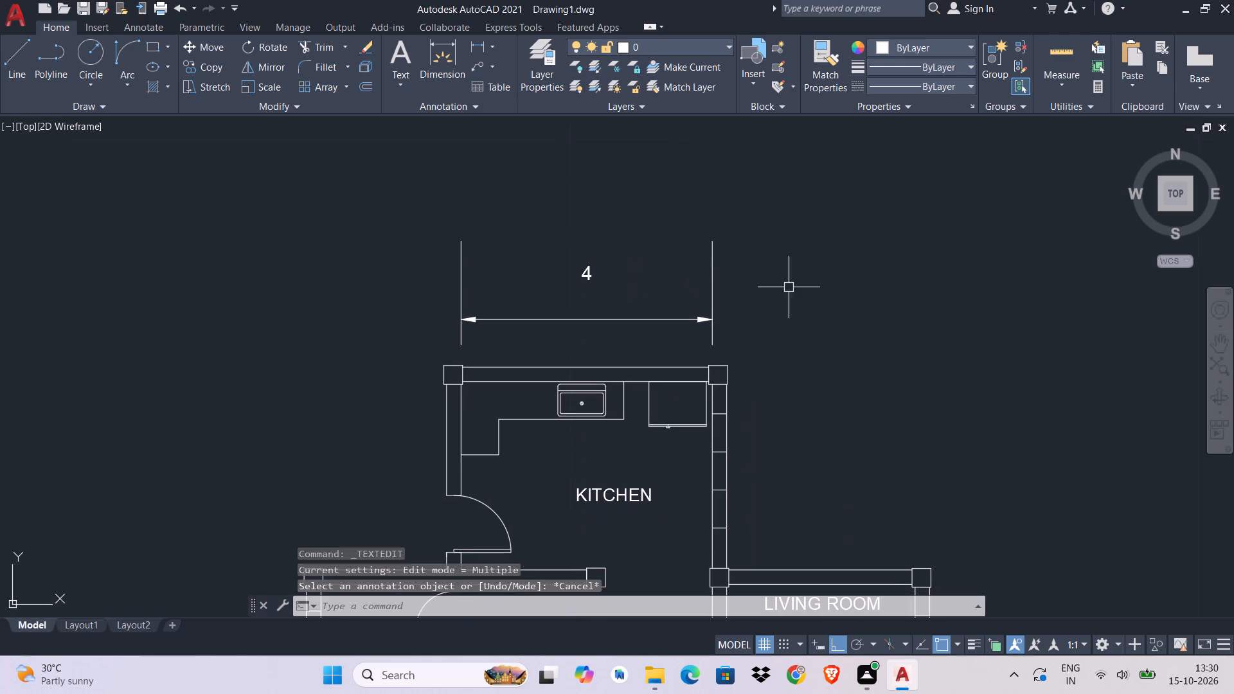
pyautogui.click(760, 286)
pyautogui.click(710, 288)
pyautogui.press('Escape')
# Open the ISO-25 dimension style for modification and set its text height to 0.23.
pyautogui.press('d')
pyautogui.press('space')
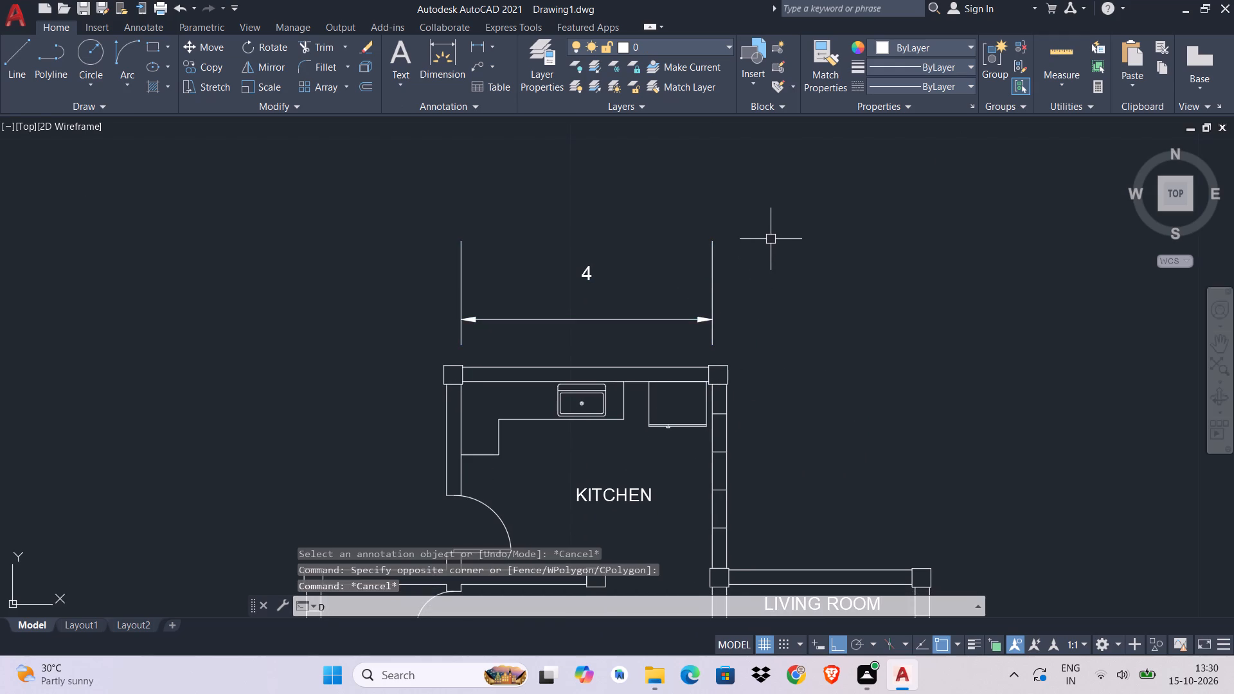
pyautogui.click(785, 299)
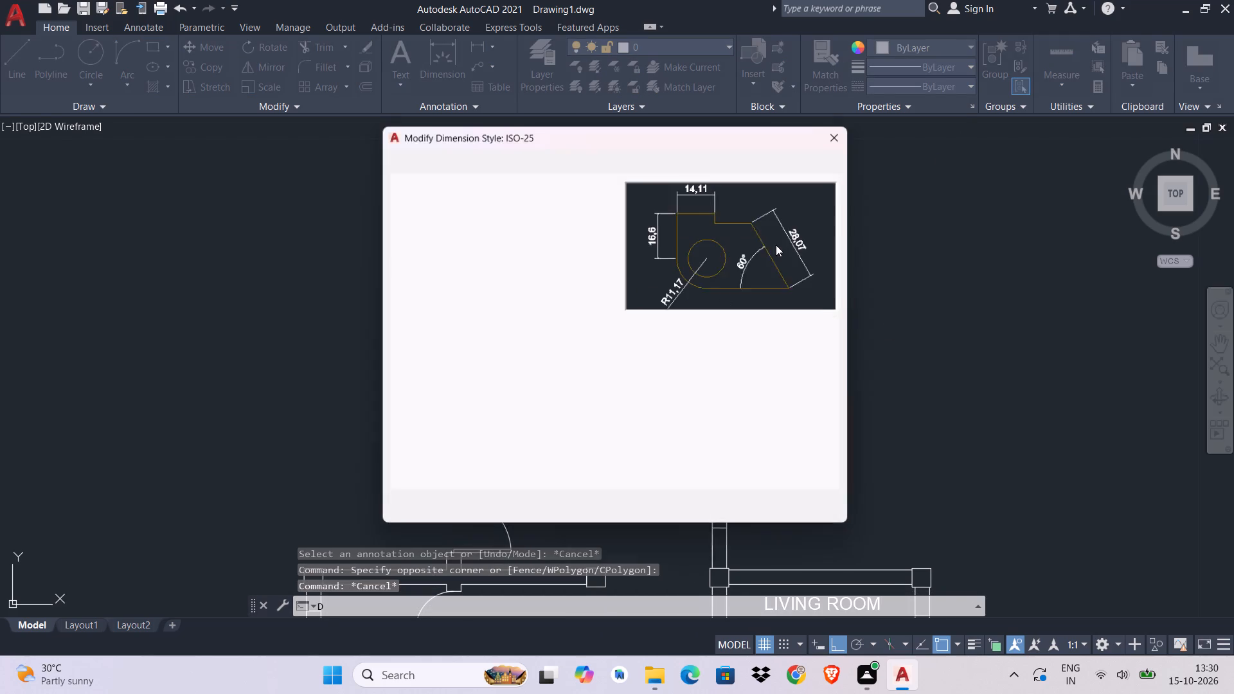
pyautogui.click(501, 161)
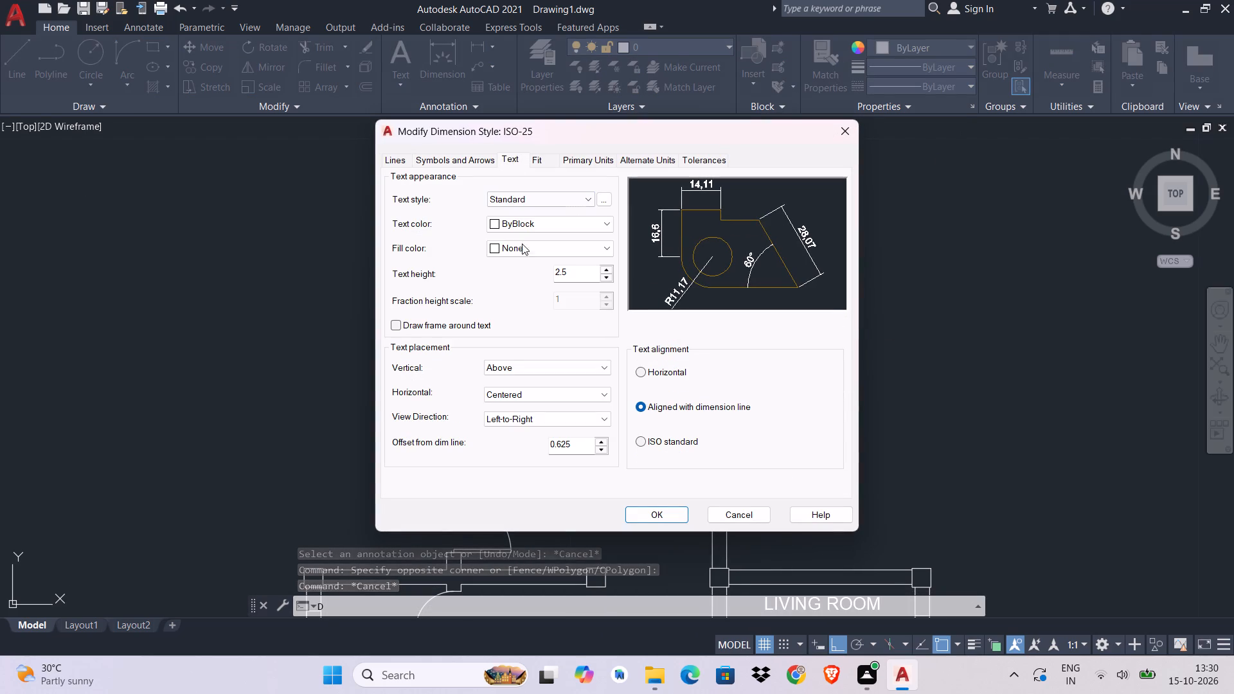
pyautogui.click(575, 278)
pyautogui.press('BackSpace')
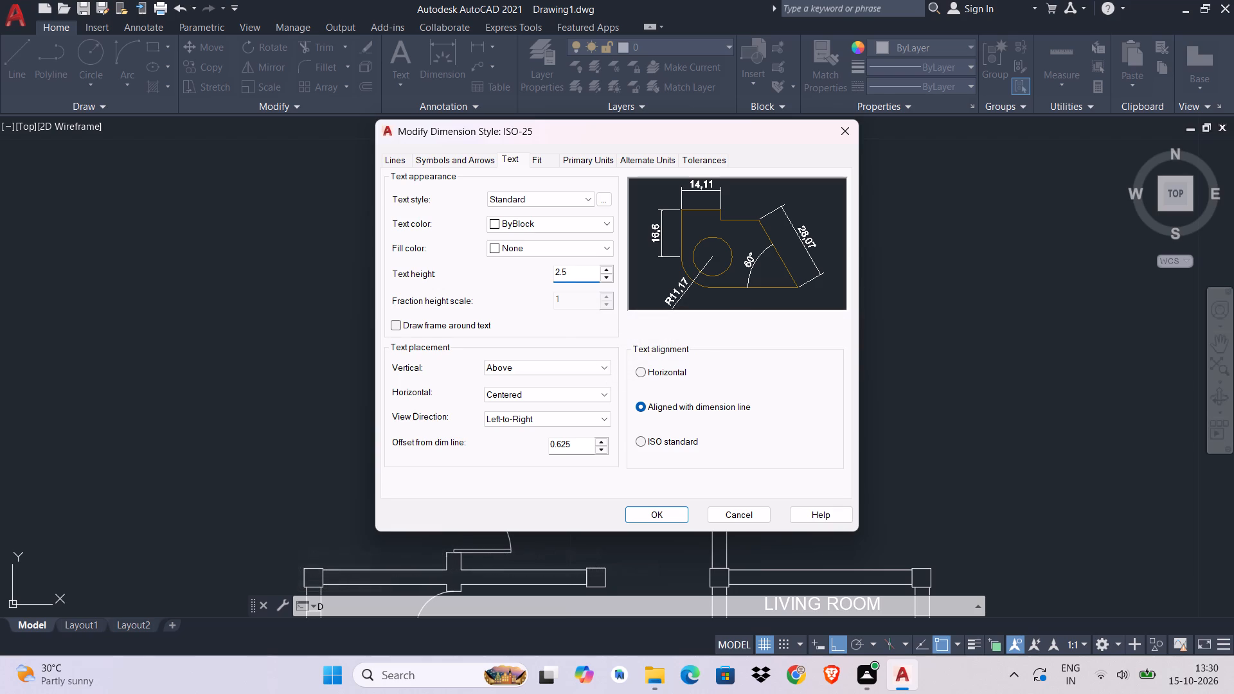
pyautogui.press('BackSpace')
pyautogui.press('BackSpace')
pyautogui.press('BackSpace')
pyautogui.press('BackSpace')
pyautogui.write('0.23')
pyautogui.press('Return')
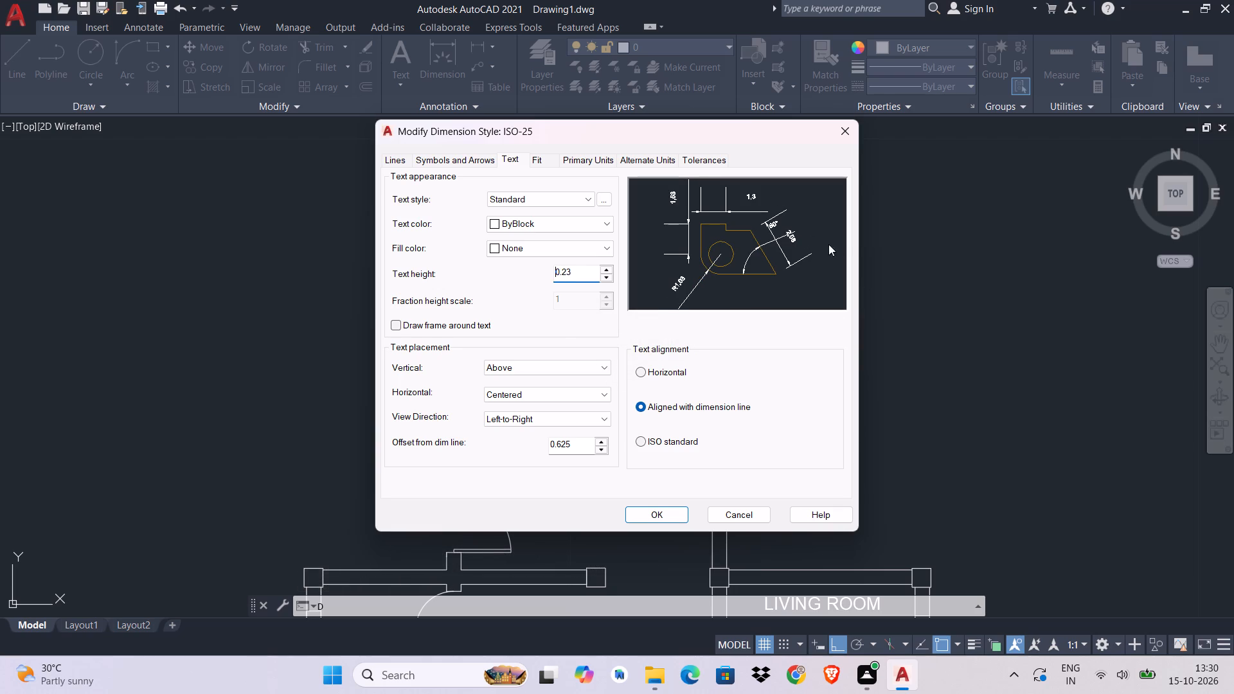
pyautogui.click(567, 298)
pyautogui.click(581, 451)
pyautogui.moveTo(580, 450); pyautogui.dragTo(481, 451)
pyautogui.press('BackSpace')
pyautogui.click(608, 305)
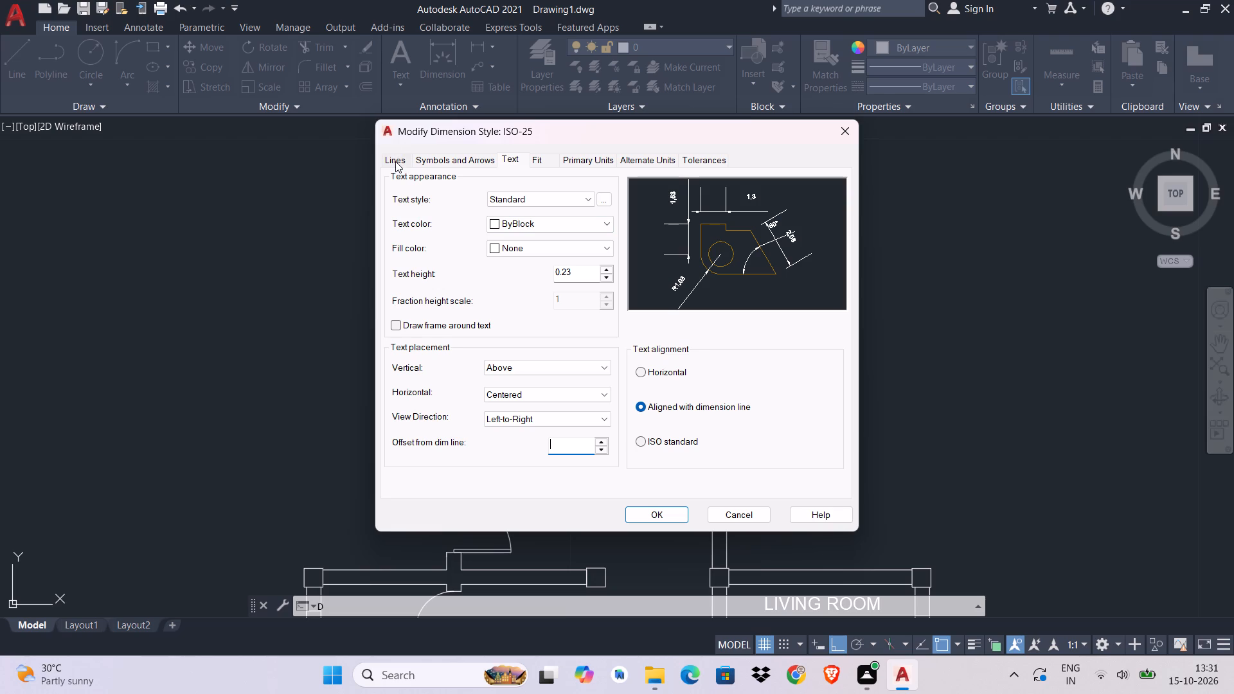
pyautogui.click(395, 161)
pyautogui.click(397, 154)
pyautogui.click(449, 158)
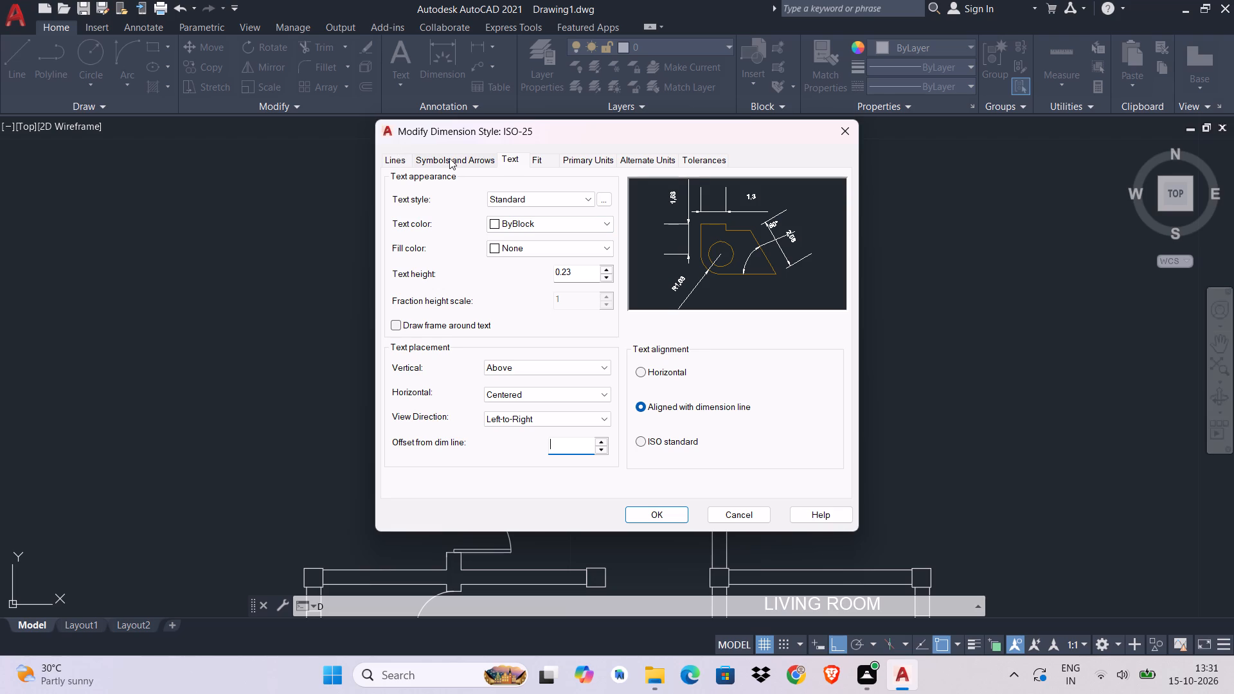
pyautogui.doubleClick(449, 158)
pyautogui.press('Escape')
# Reduce the dimension style's baseline spacing to 3.6.
pyautogui.click(404, 162)
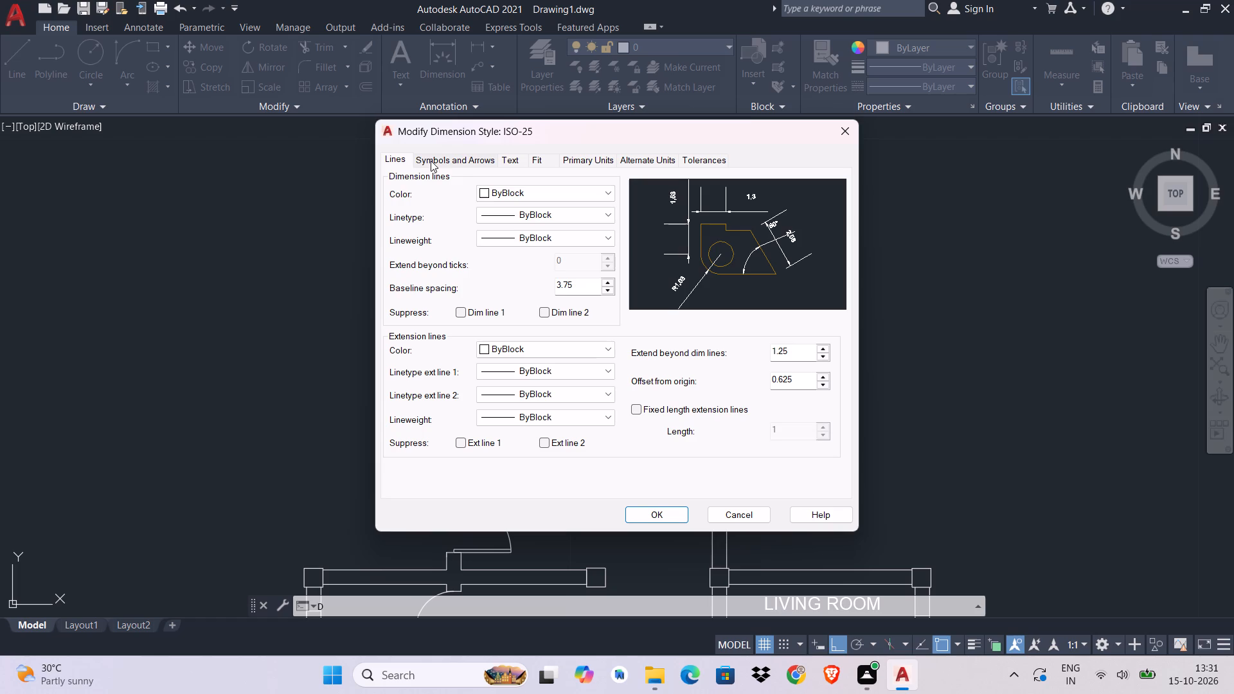
pyautogui.click(613, 293)
pyautogui.click(613, 293)
pyautogui.click(613, 293)
pyautogui.press('Escape')
# Set the dimension style's break size to 0.
pyautogui.click(456, 166)
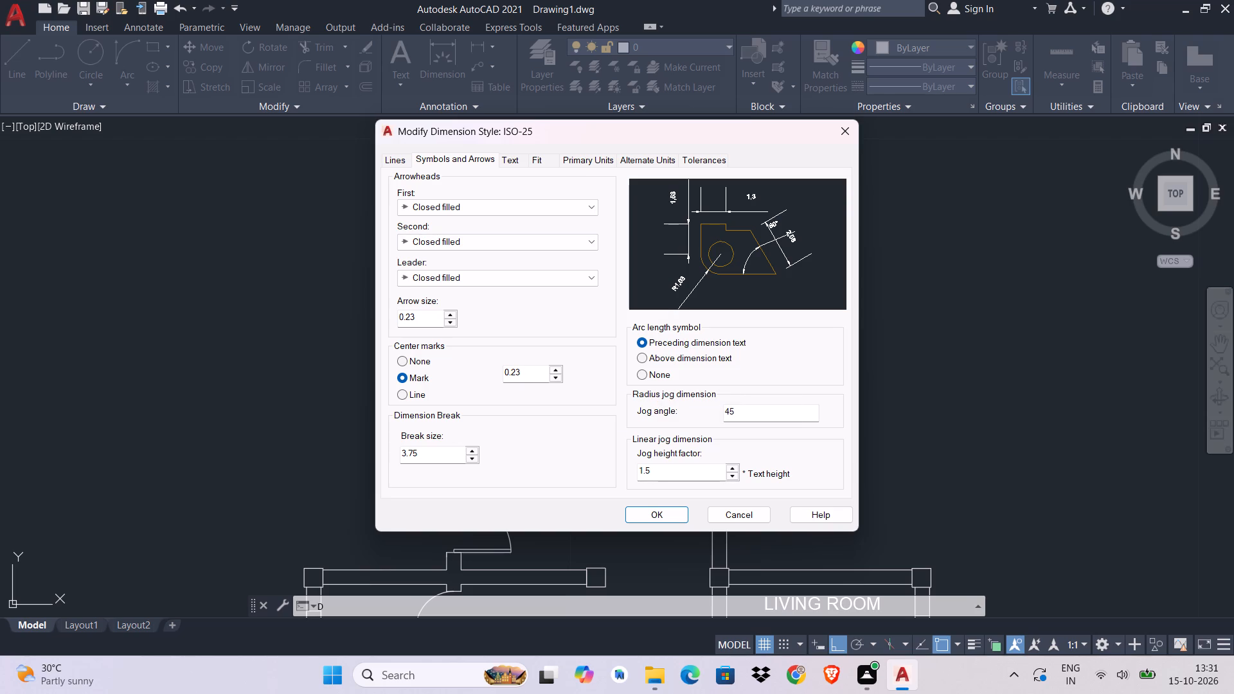
pyautogui.moveTo(431, 455); pyautogui.dragTo(370, 458)
pyautogui.press('BackSpace')
pyautogui.press('0')
# Review the dimension style's text, primary units, alternate units and tolerance settings.
pyautogui.click(520, 165)
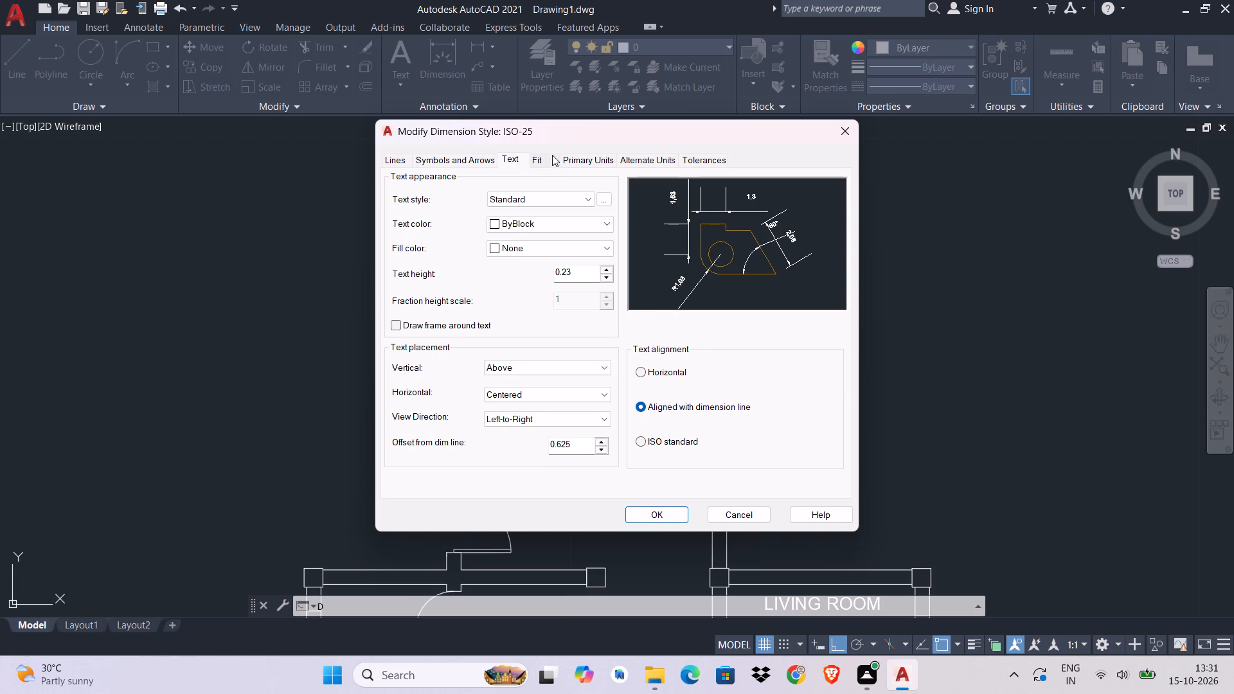
pyautogui.click(603, 161)
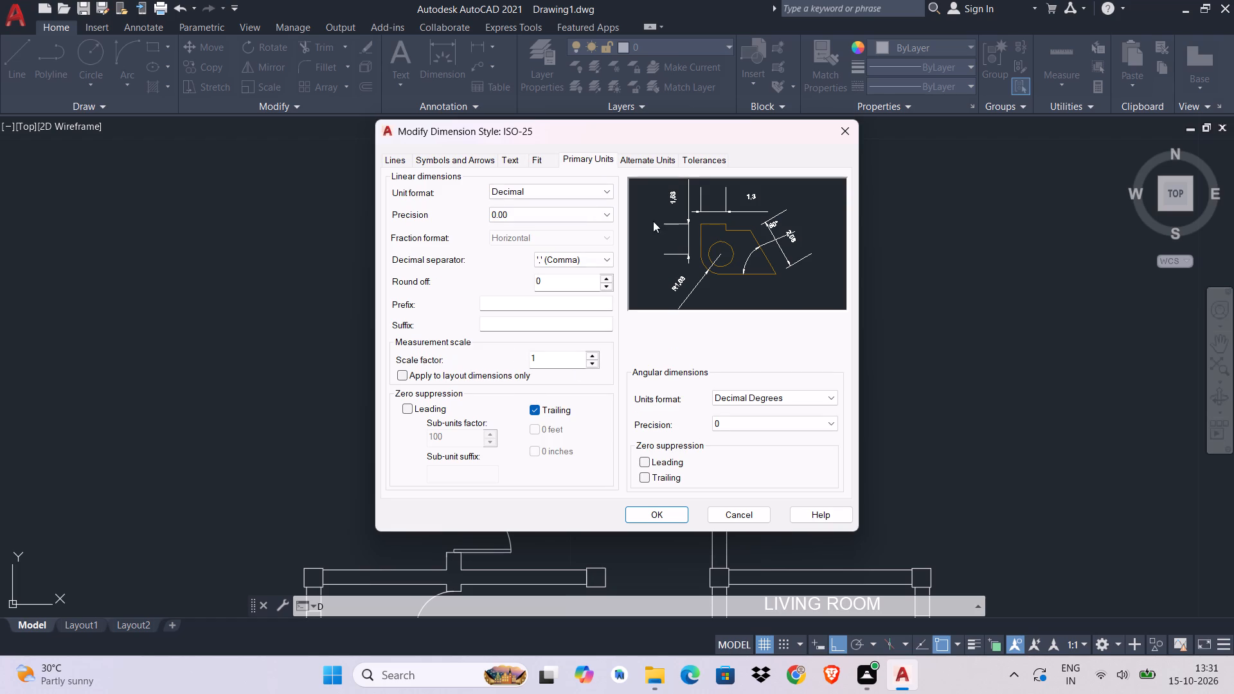
pyautogui.click(670, 165)
pyautogui.click(697, 160)
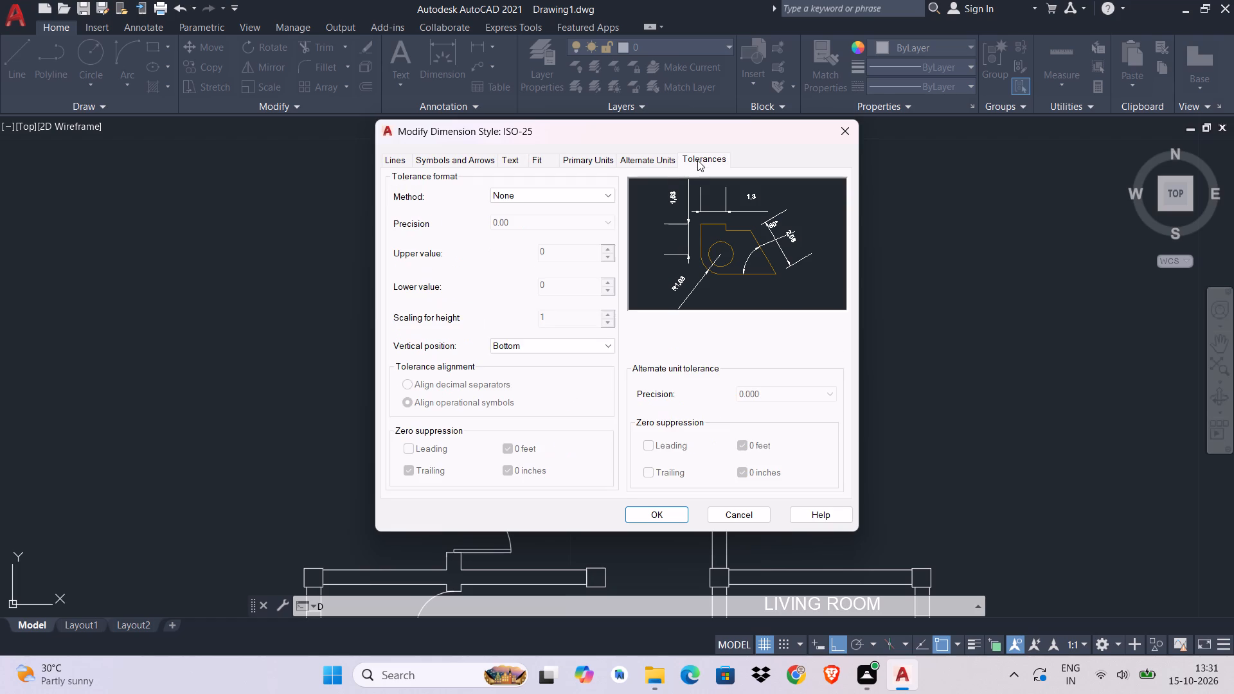
pyautogui.click(596, 157)
pyautogui.click(508, 160)
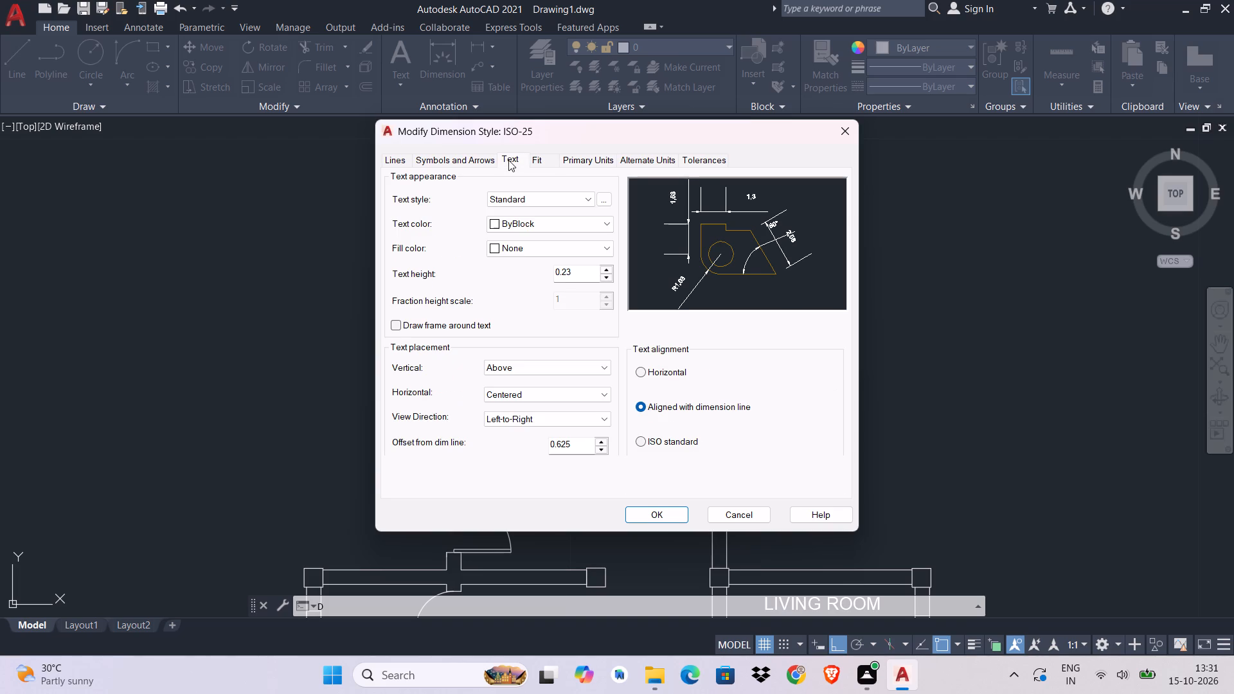
pyautogui.click(478, 160)
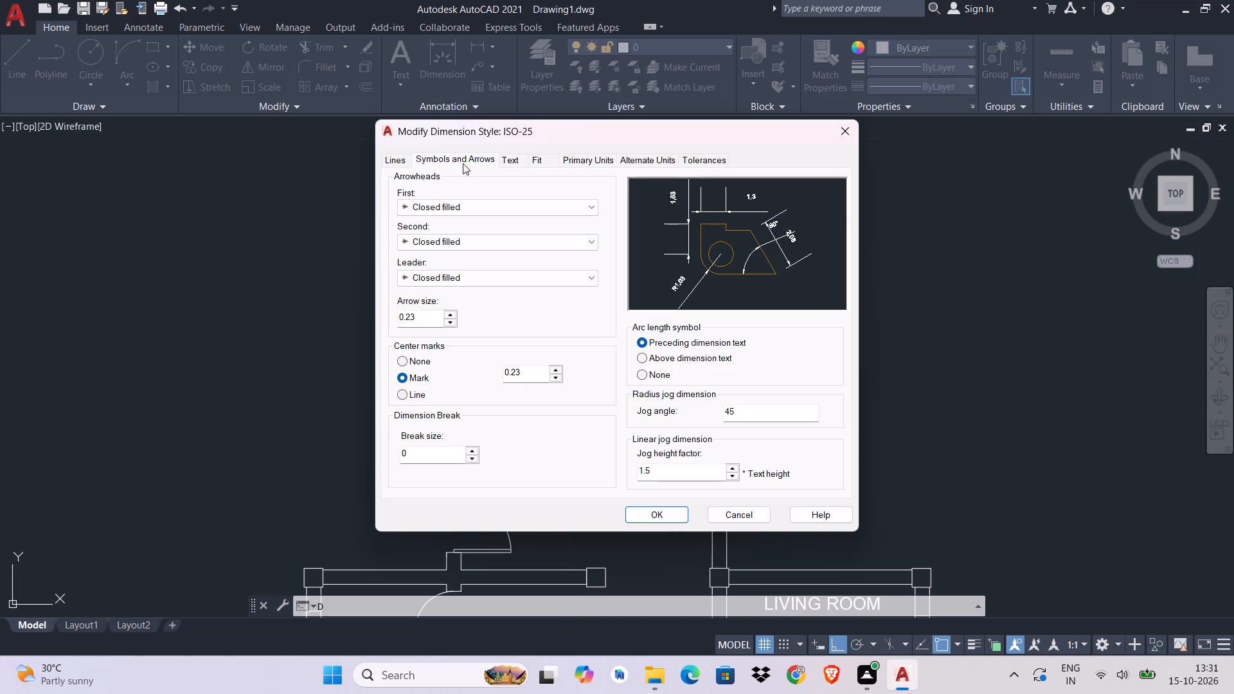
# Choose Closed filled for the first arrowhead and the leader arrowhead in the dimension style.
pyautogui.click(465, 217)
pyautogui.click(466, 212)
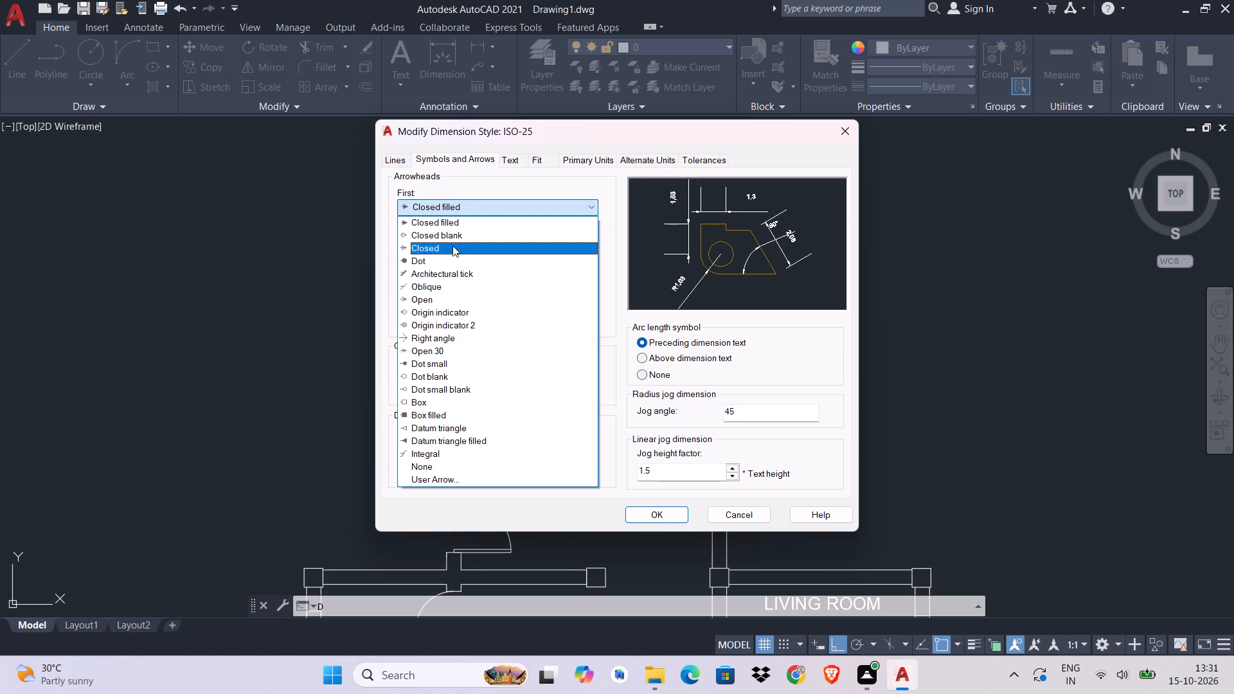
pyautogui.click(466, 223)
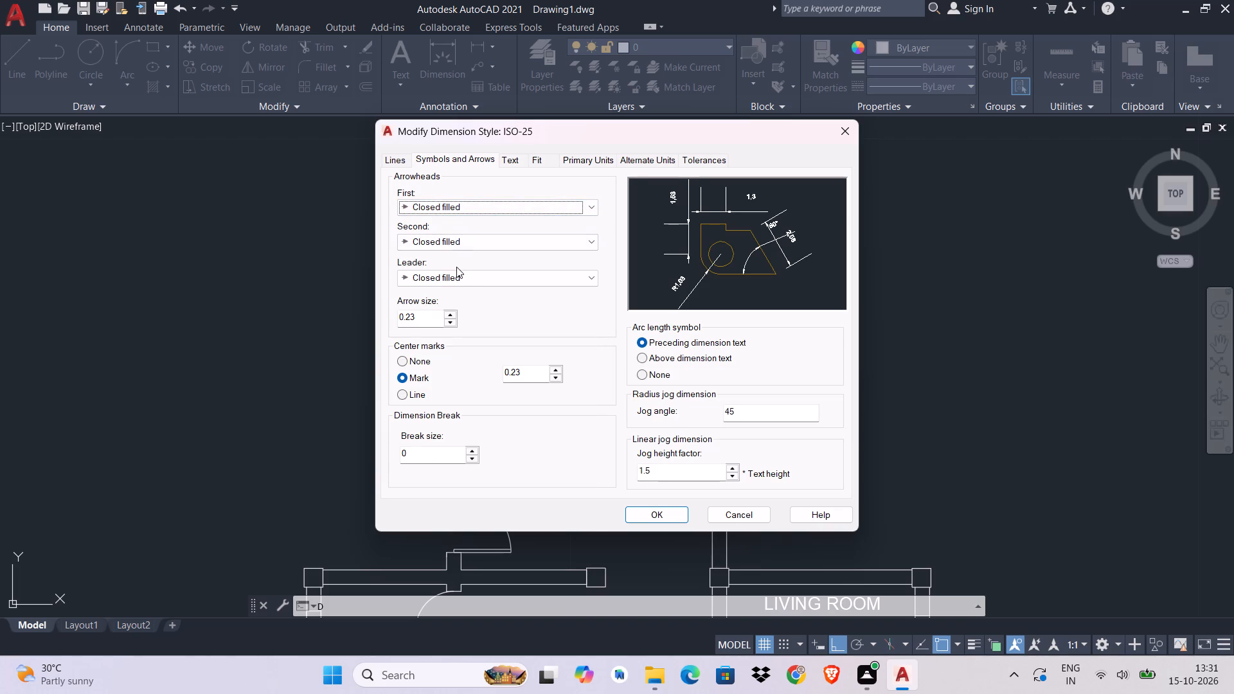
pyautogui.click(463, 283)
pyautogui.click(458, 296)
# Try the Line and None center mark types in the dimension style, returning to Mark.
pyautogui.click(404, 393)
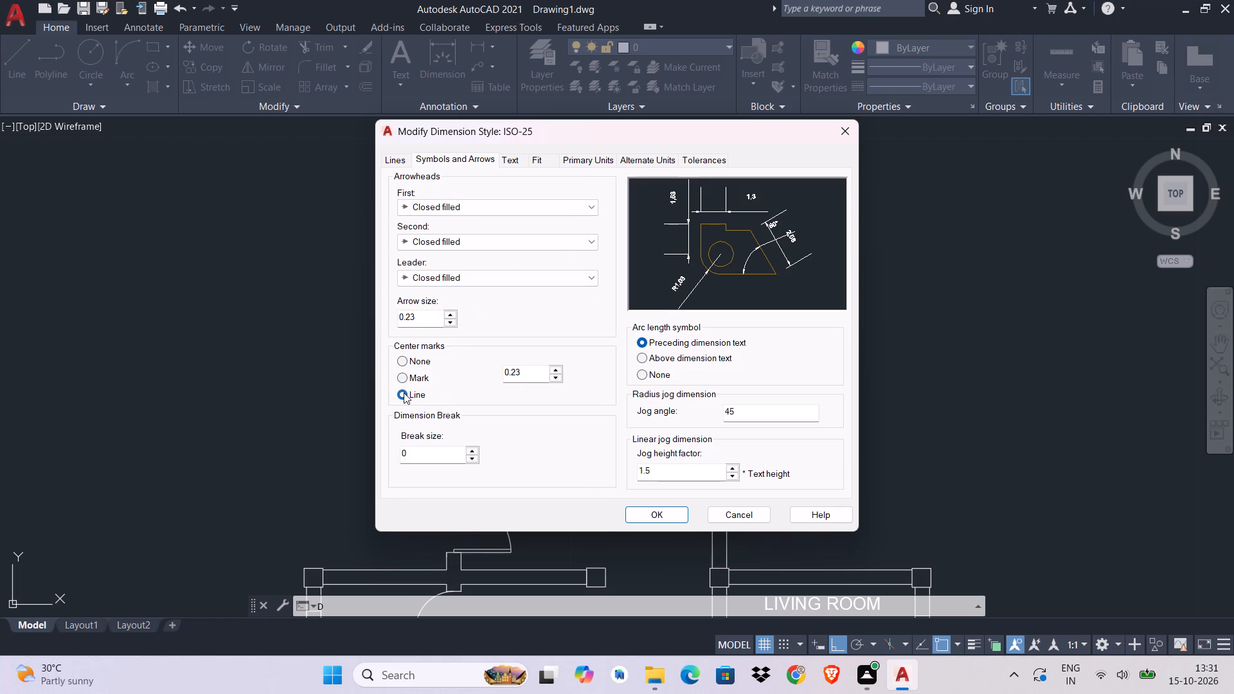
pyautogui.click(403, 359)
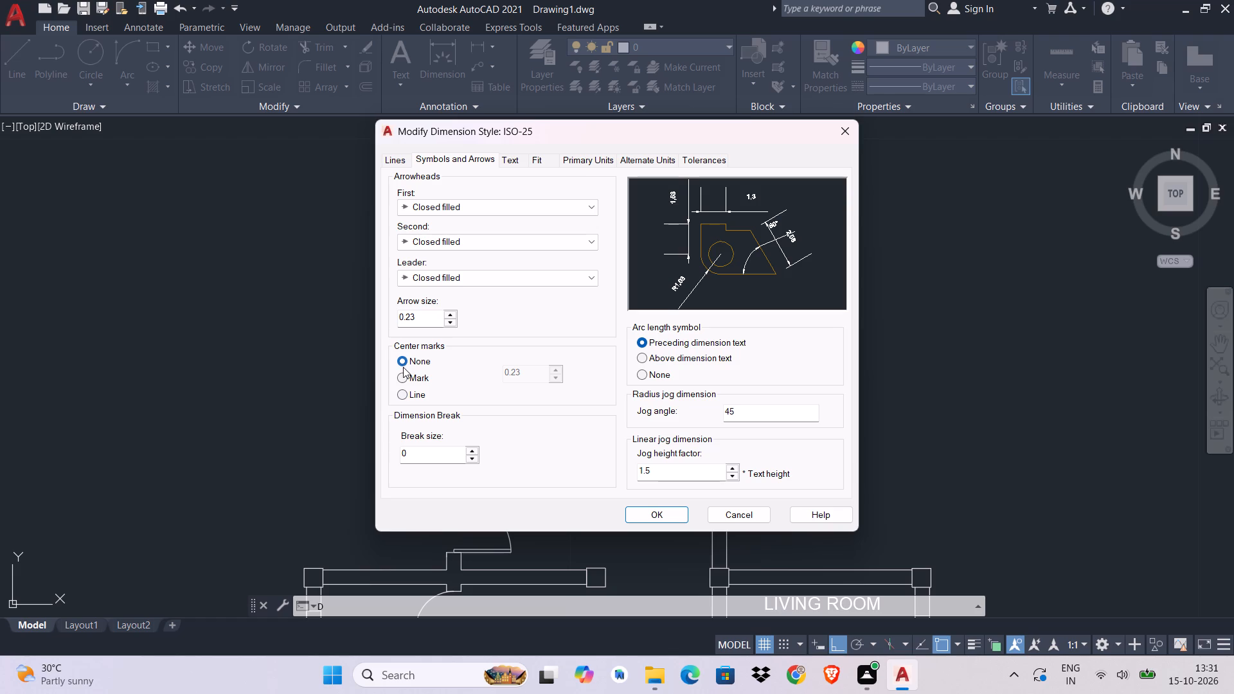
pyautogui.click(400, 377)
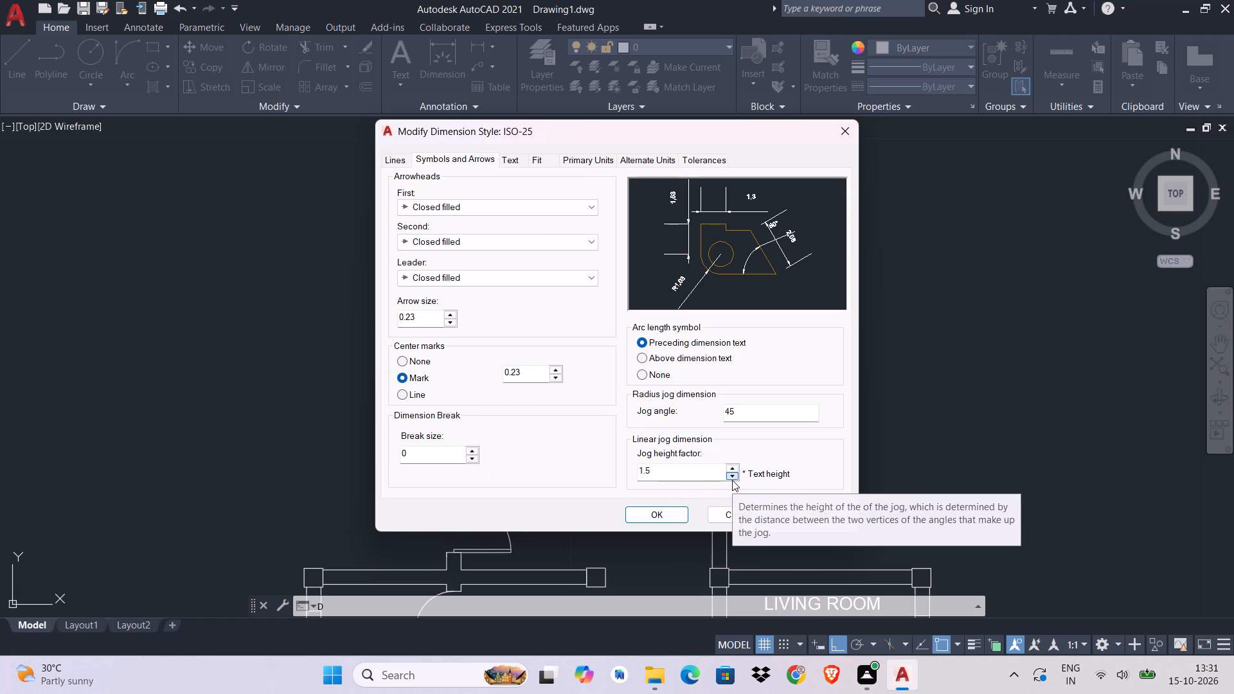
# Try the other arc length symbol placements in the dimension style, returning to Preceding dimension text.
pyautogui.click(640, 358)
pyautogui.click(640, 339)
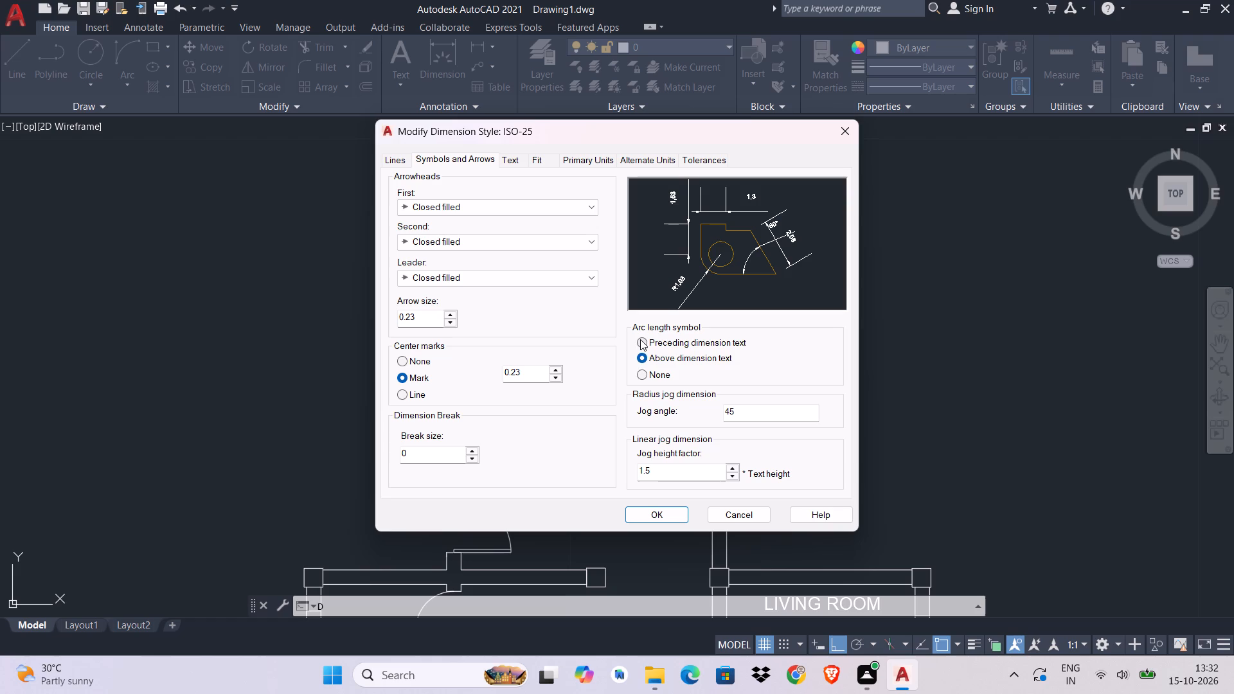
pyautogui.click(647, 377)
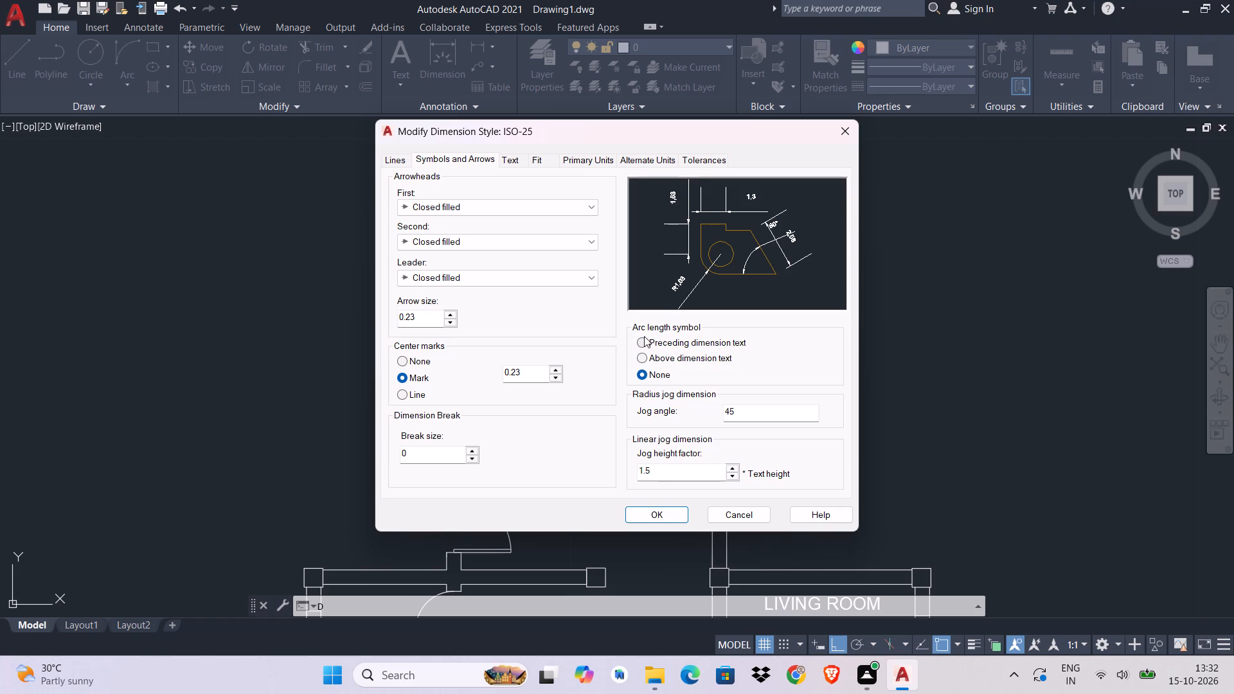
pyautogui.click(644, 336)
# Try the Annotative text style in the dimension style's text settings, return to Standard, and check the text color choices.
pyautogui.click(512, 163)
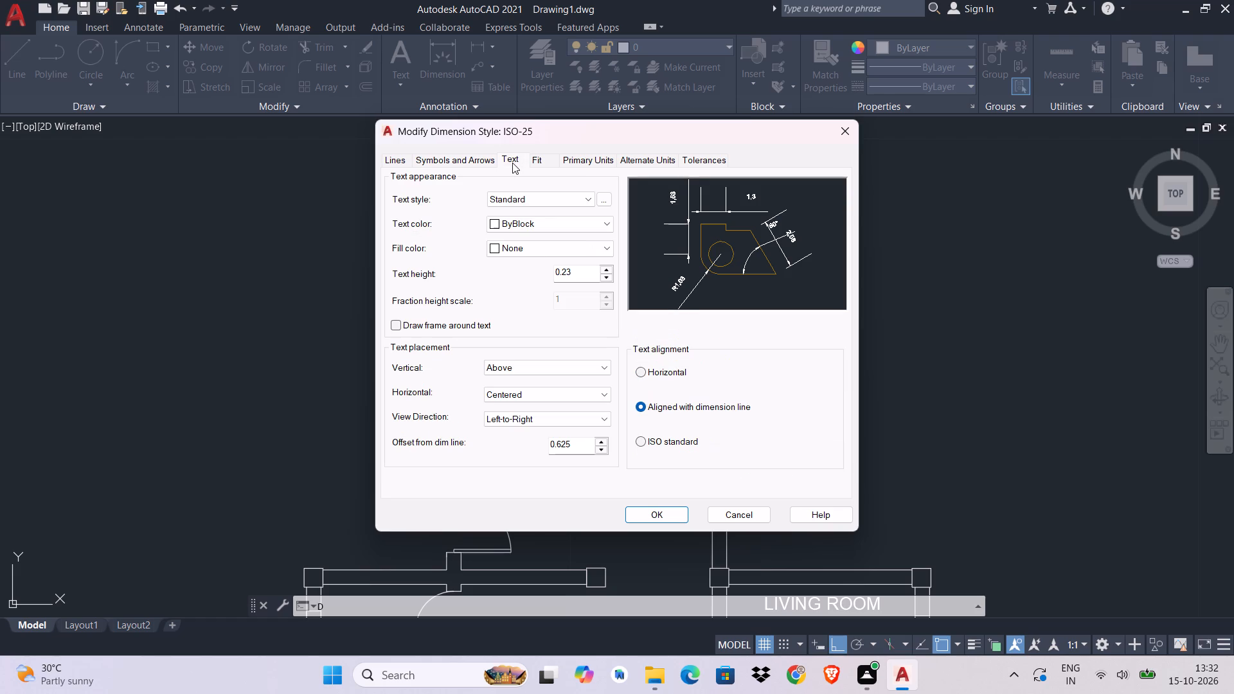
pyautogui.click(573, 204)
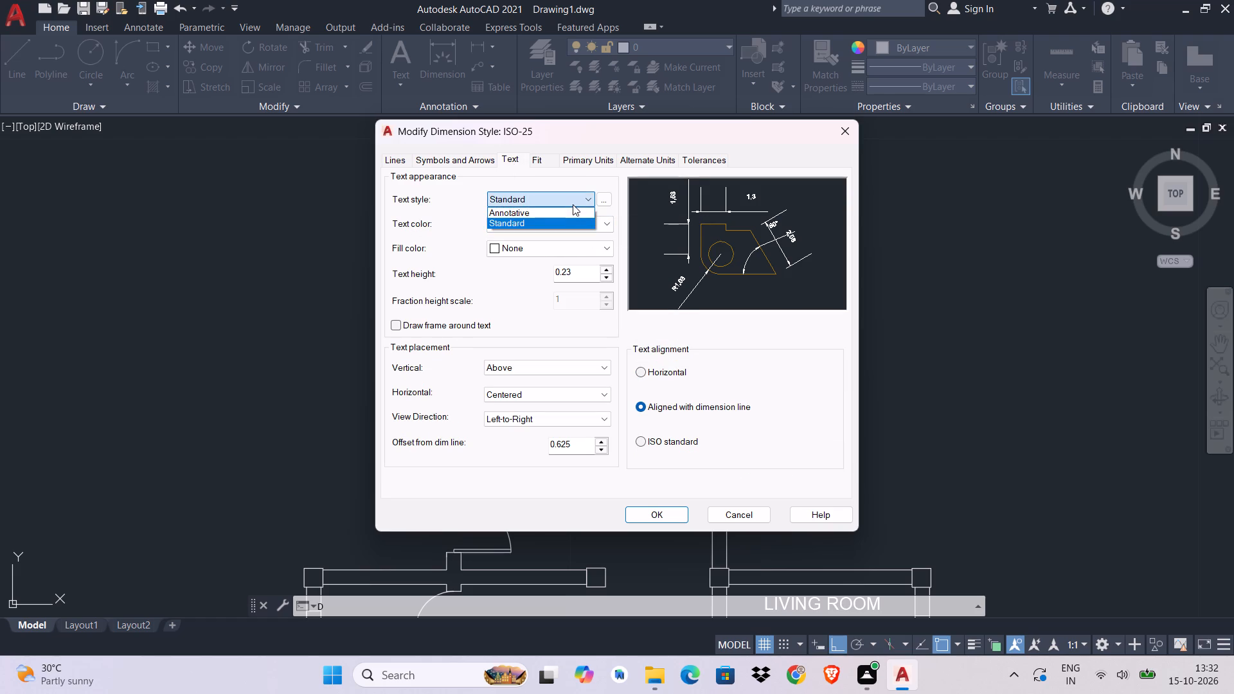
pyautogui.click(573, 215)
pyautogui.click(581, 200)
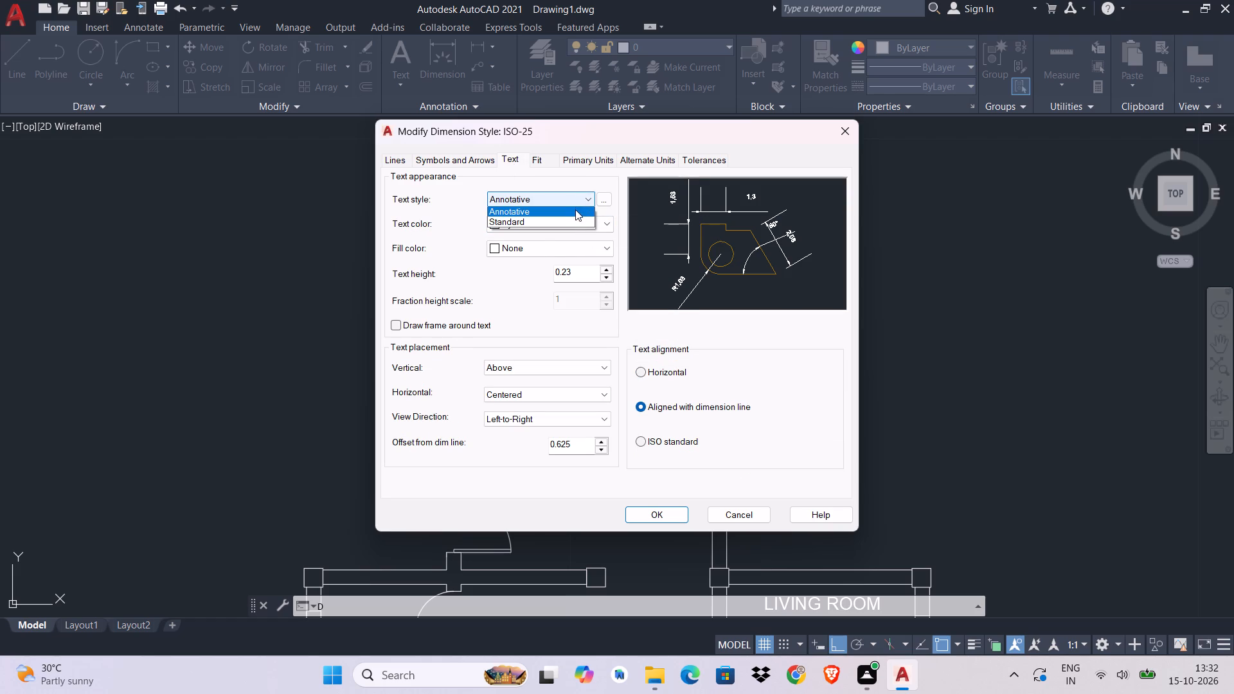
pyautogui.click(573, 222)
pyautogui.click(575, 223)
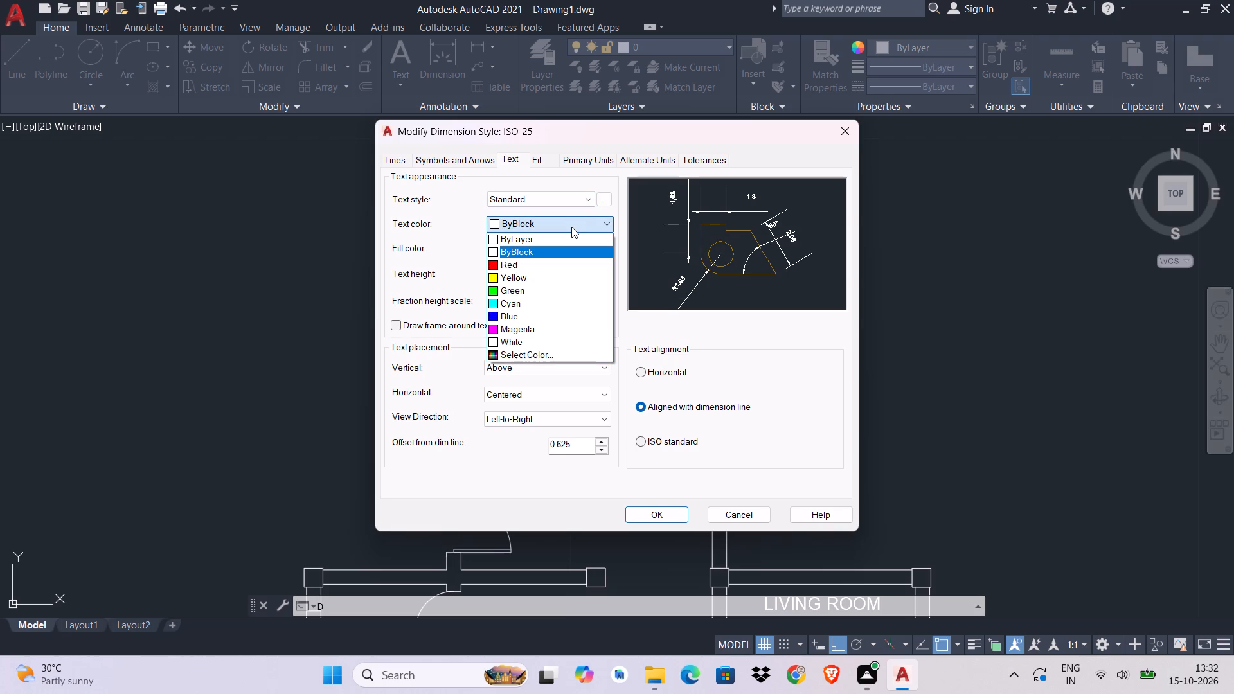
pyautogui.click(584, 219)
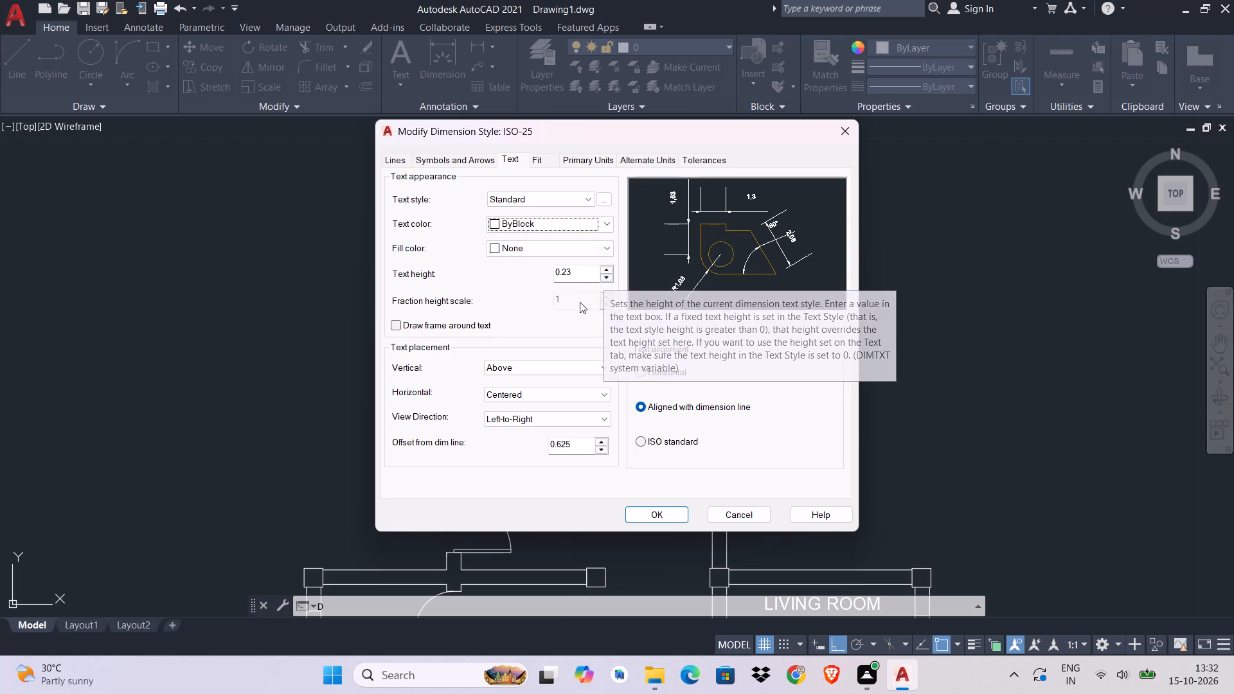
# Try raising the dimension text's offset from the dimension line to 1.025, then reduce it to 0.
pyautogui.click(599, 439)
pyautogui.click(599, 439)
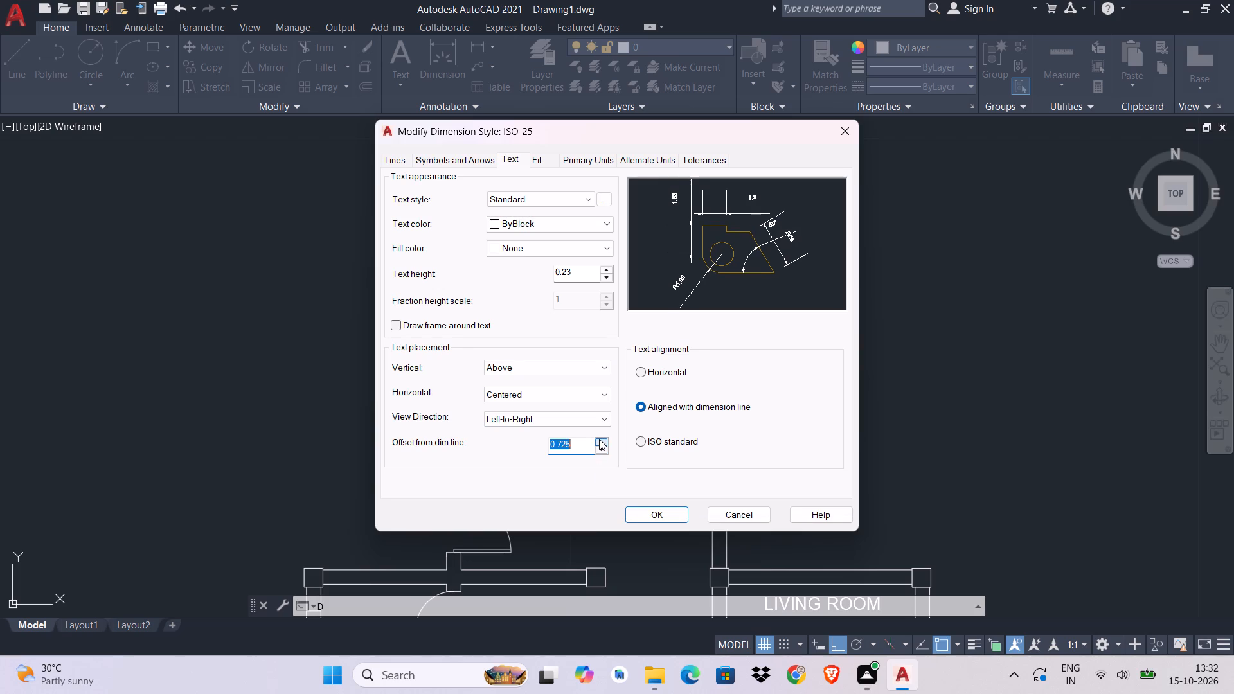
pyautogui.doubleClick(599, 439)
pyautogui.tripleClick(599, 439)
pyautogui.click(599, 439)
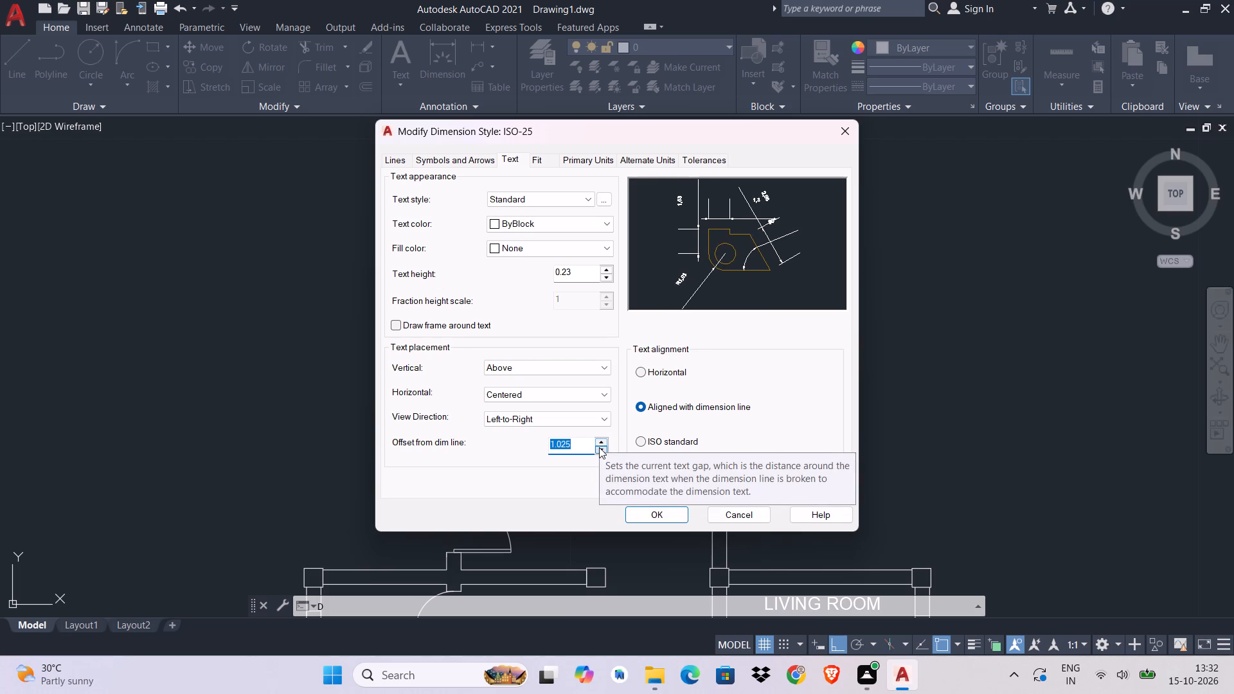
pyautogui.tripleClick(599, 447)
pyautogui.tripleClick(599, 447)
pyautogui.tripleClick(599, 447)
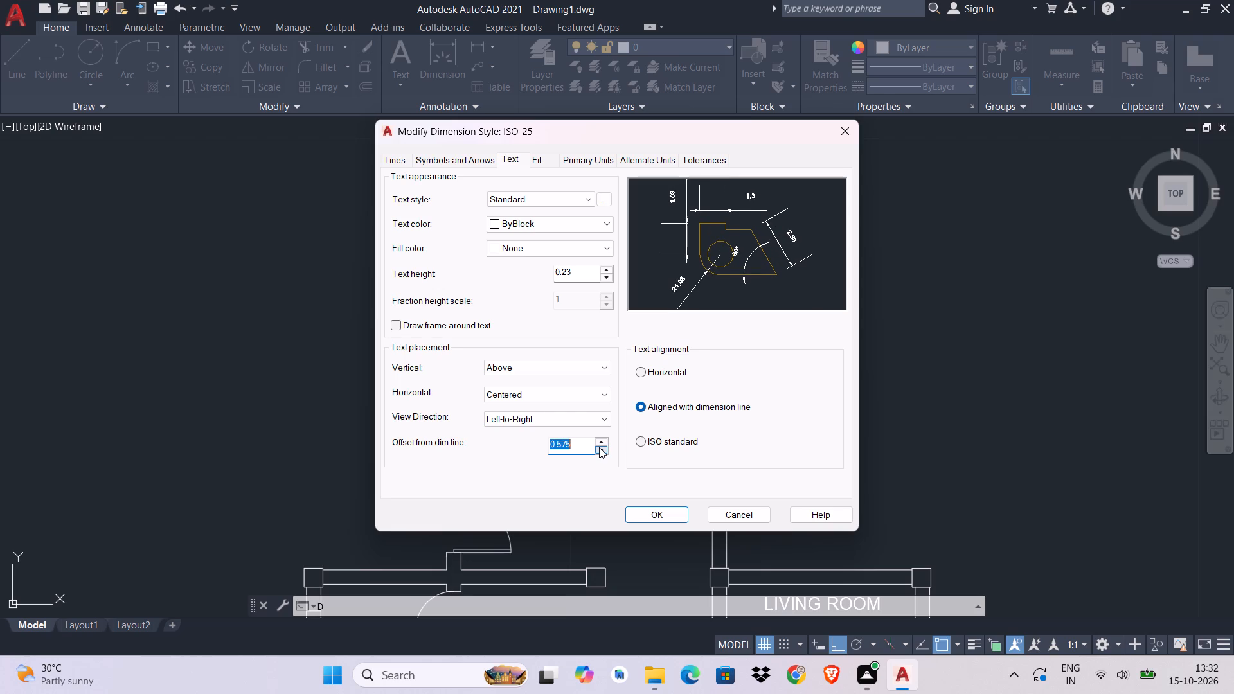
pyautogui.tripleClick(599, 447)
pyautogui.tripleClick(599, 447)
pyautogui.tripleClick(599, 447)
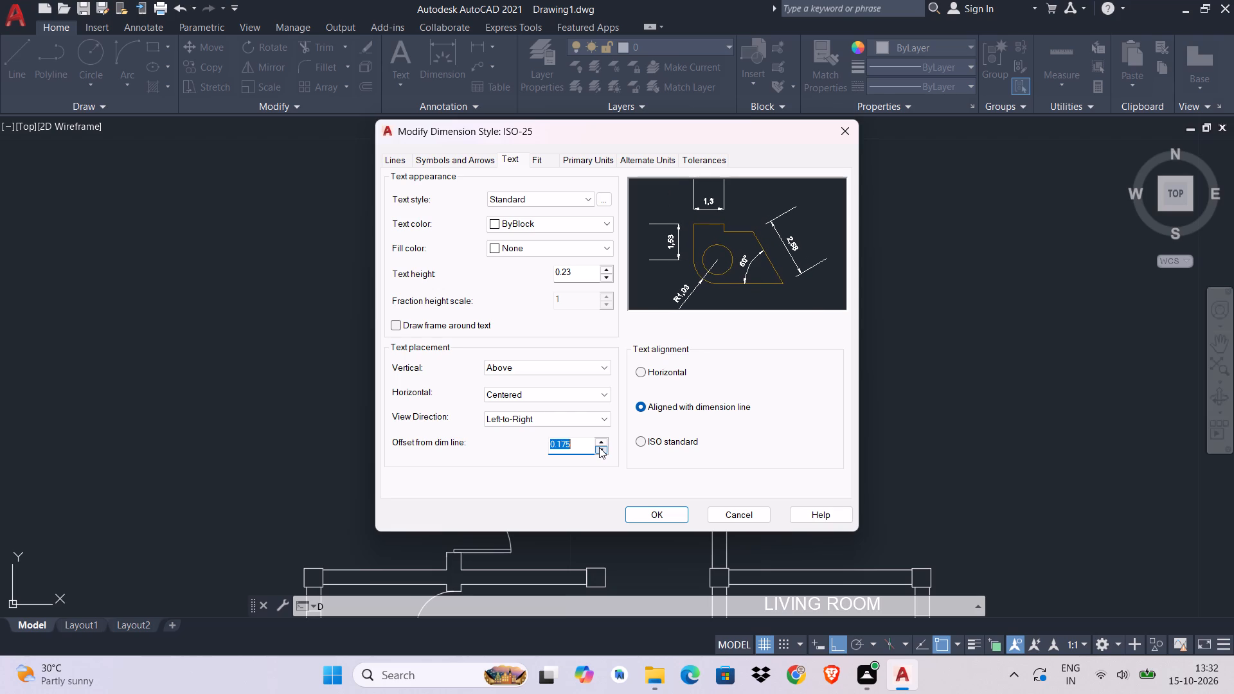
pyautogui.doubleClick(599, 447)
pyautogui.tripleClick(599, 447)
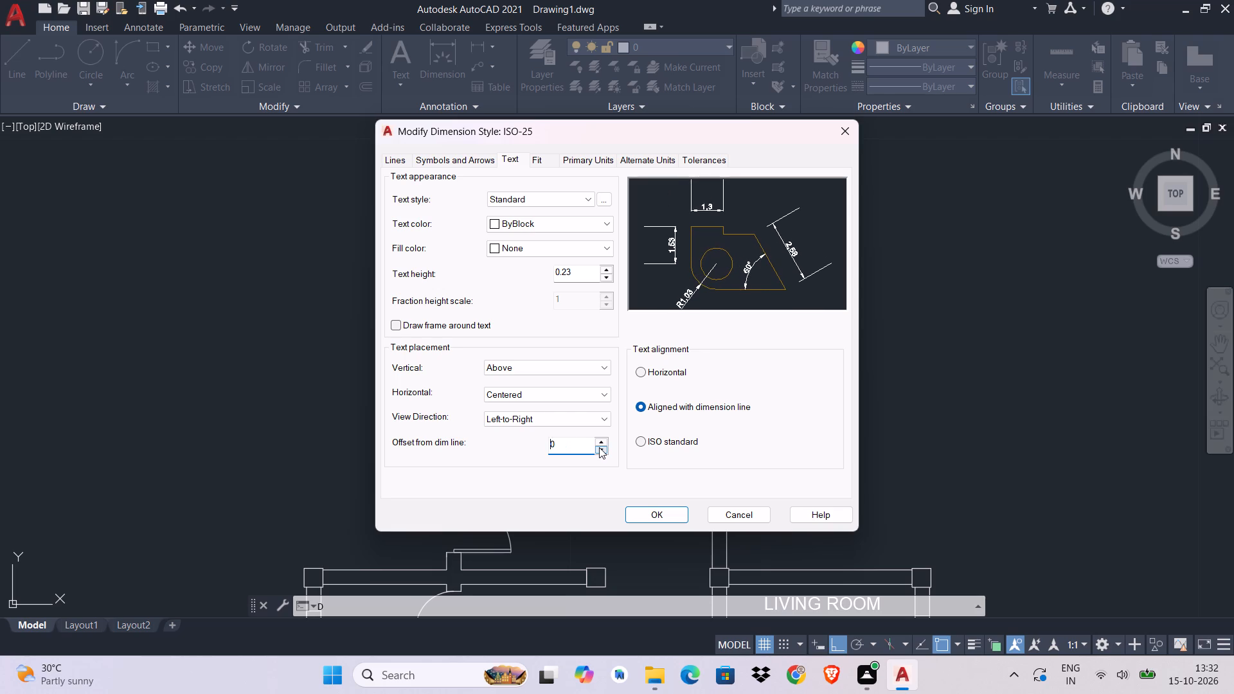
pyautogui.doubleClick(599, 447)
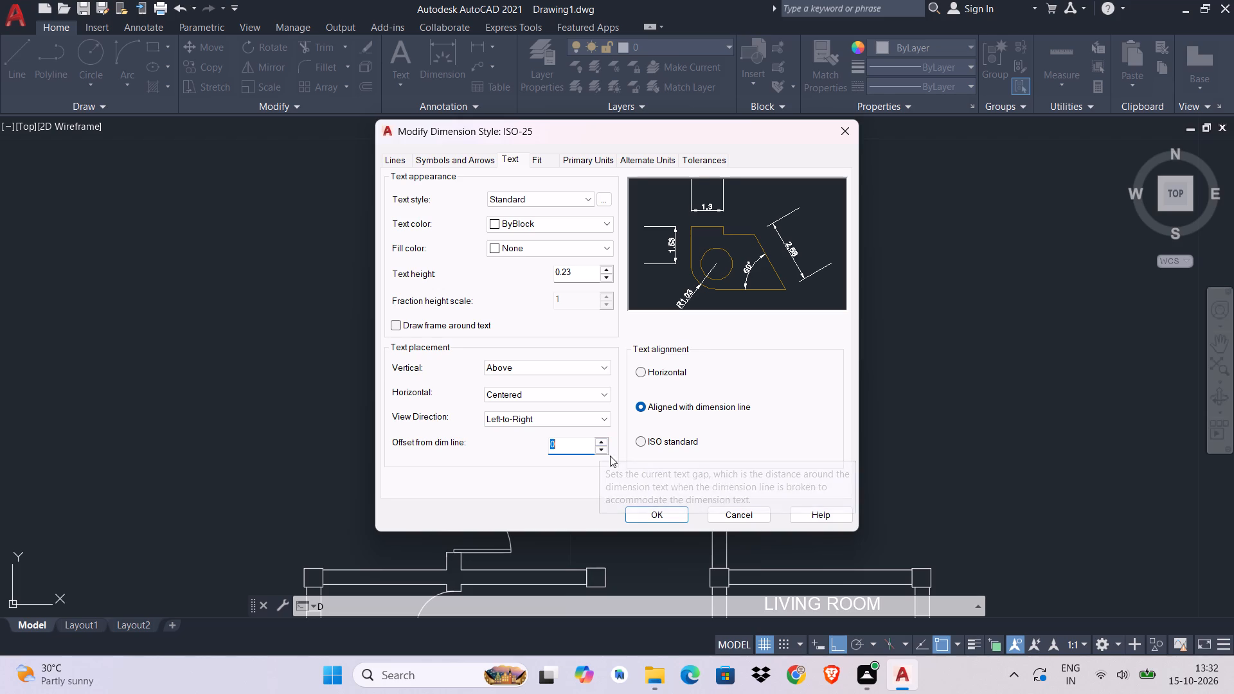
# Set the dimension text's offset from the dimension line to 0.1 and save the ISO-25 style changes.
pyautogui.tripleClick(605, 441)
pyautogui.tripleClick(605, 441)
pyautogui.tripleClick(605, 441)
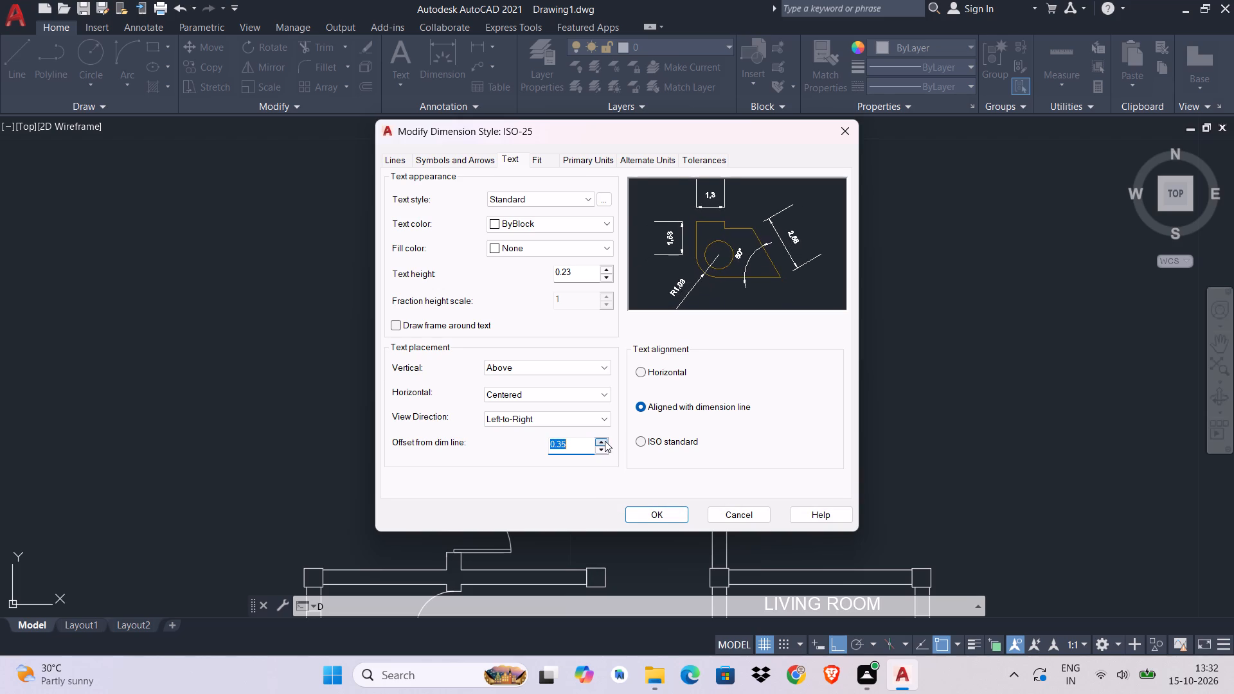
pyautogui.tripleClick(605, 441)
pyautogui.tripleClick(605, 441)
pyautogui.doubleClick(605, 441)
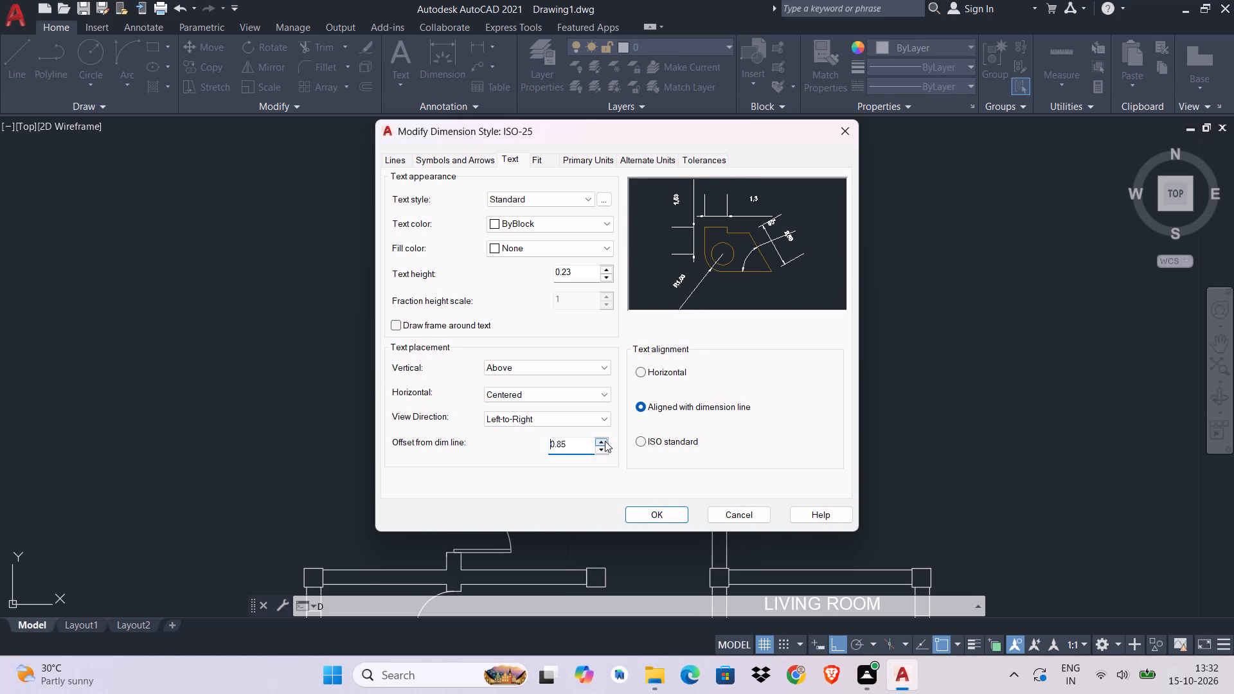
pyautogui.click(604, 446)
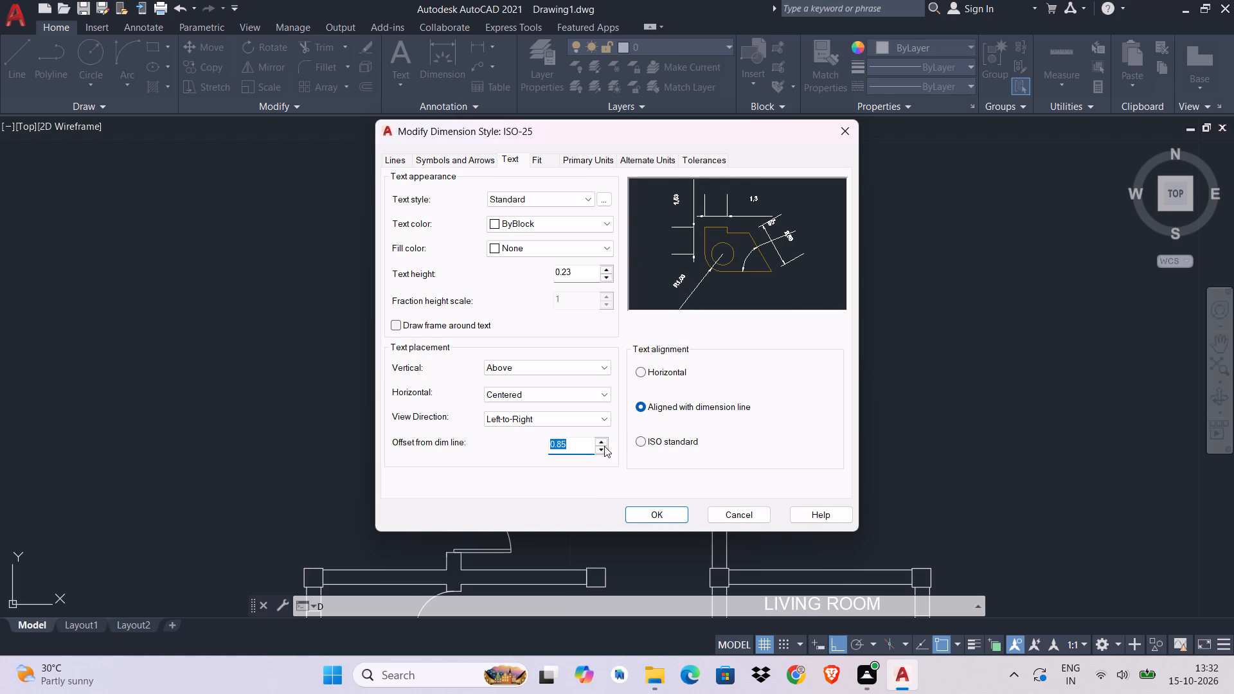
pyautogui.tripleClick(604, 447)
pyautogui.tripleClick(604, 447)
pyautogui.tripleClick(604, 447)
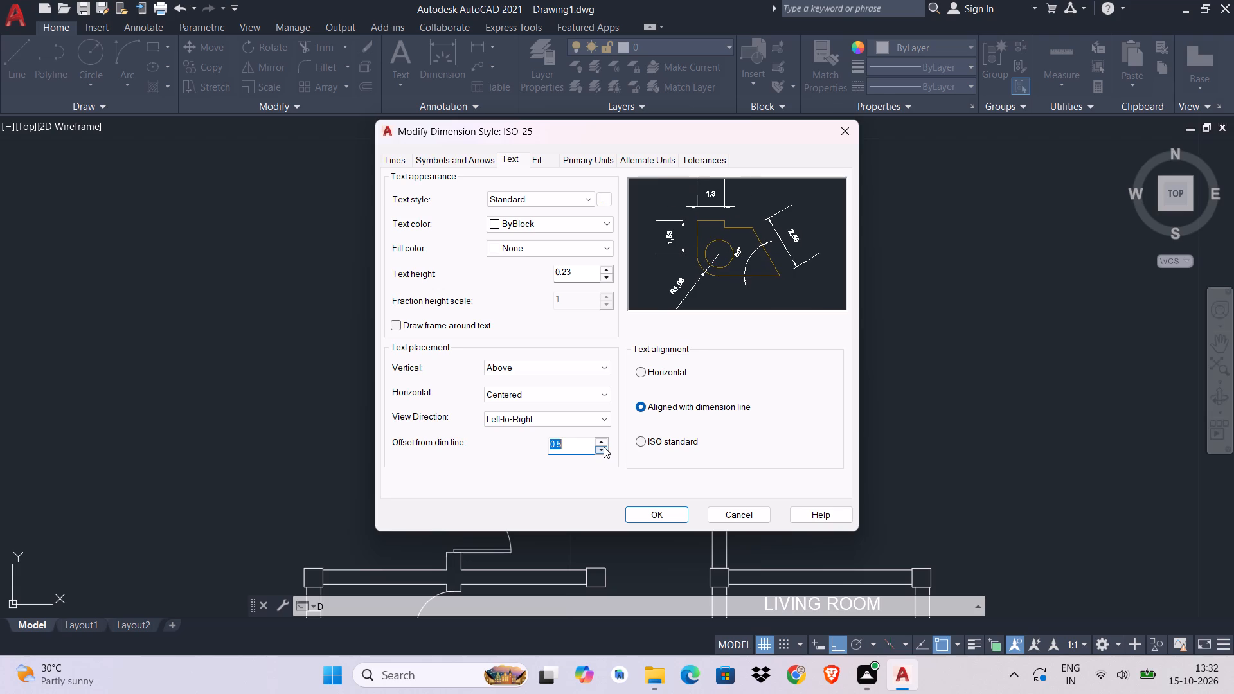
pyautogui.tripleClick(604, 447)
pyautogui.tripleClick(604, 447)
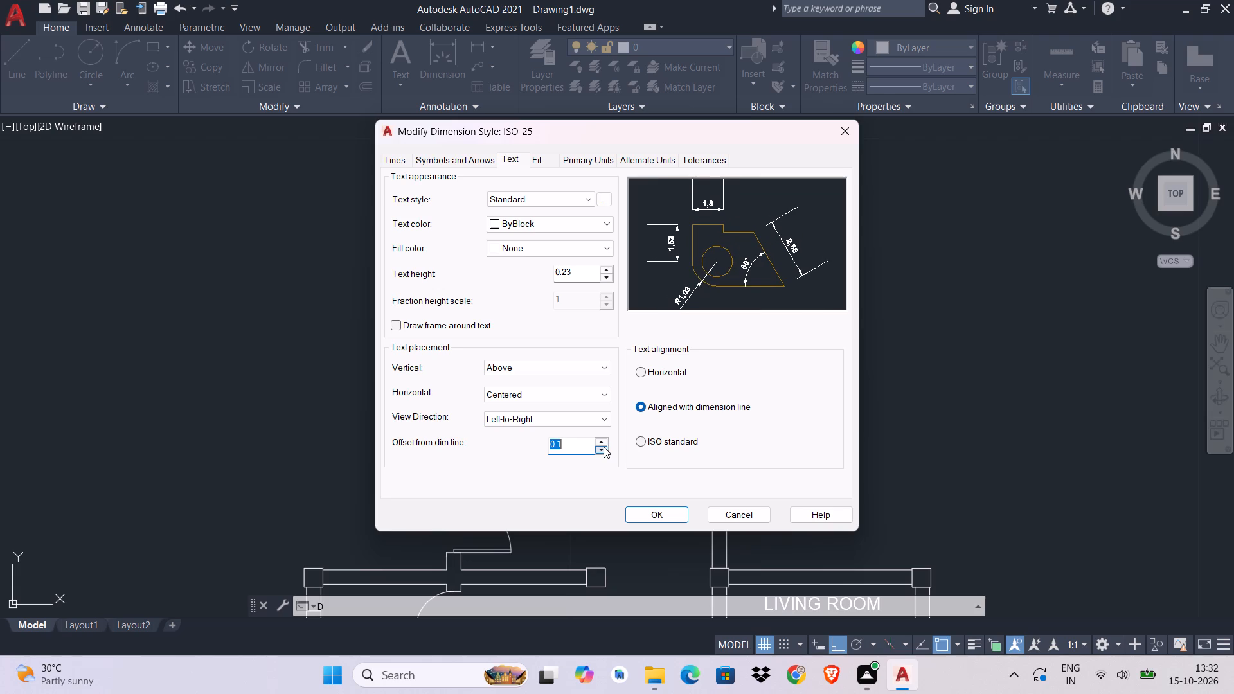
pyautogui.click(646, 504)
pyautogui.click(650, 510)
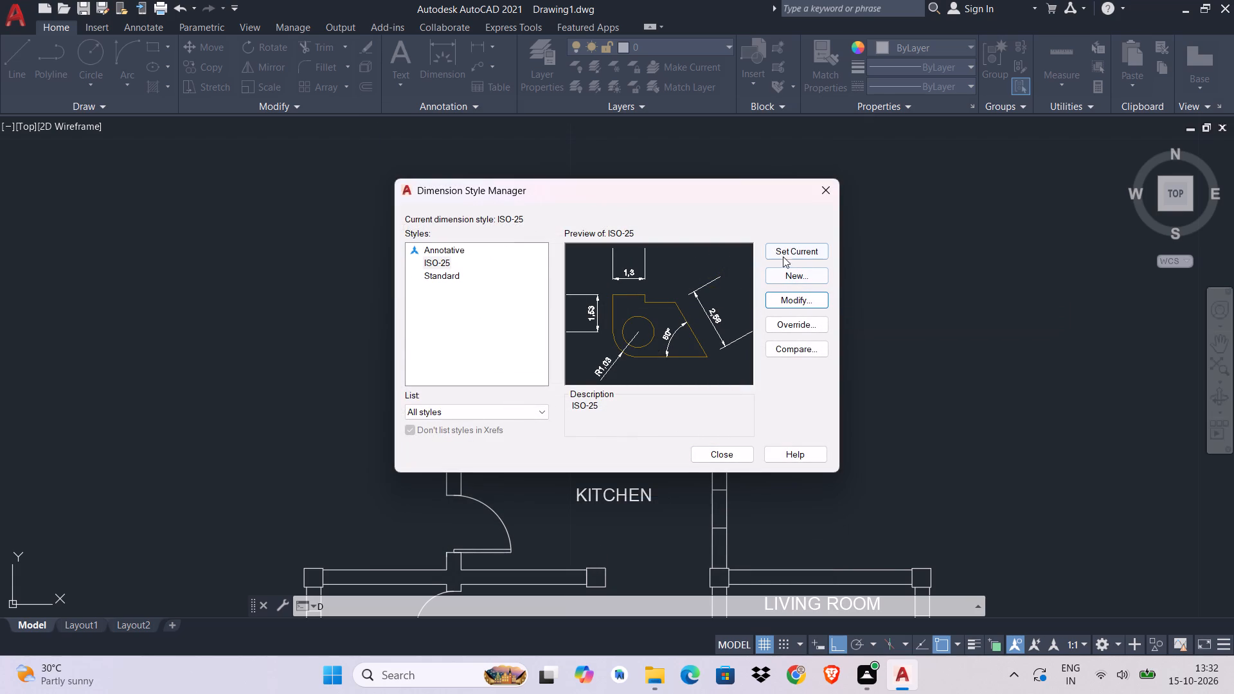
# Make Standard the current dimension style and close the Dimension Style Manager.
pyautogui.click(453, 274)
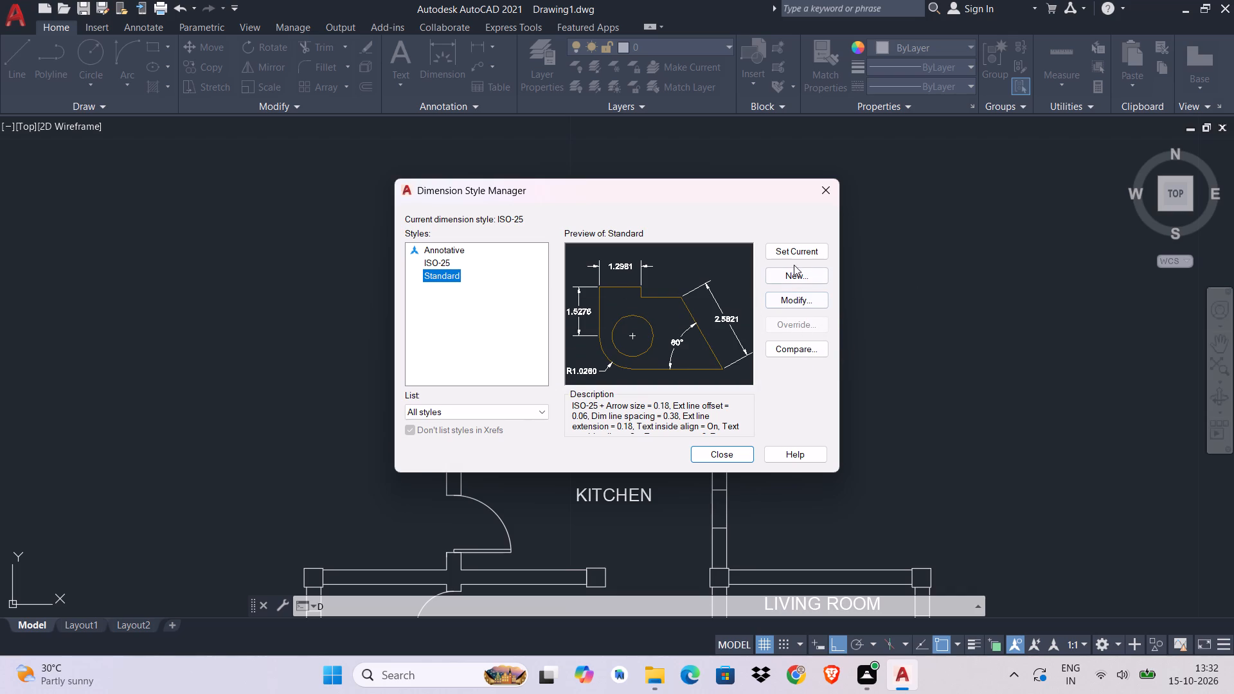
pyautogui.click(798, 248)
pyautogui.click(706, 458)
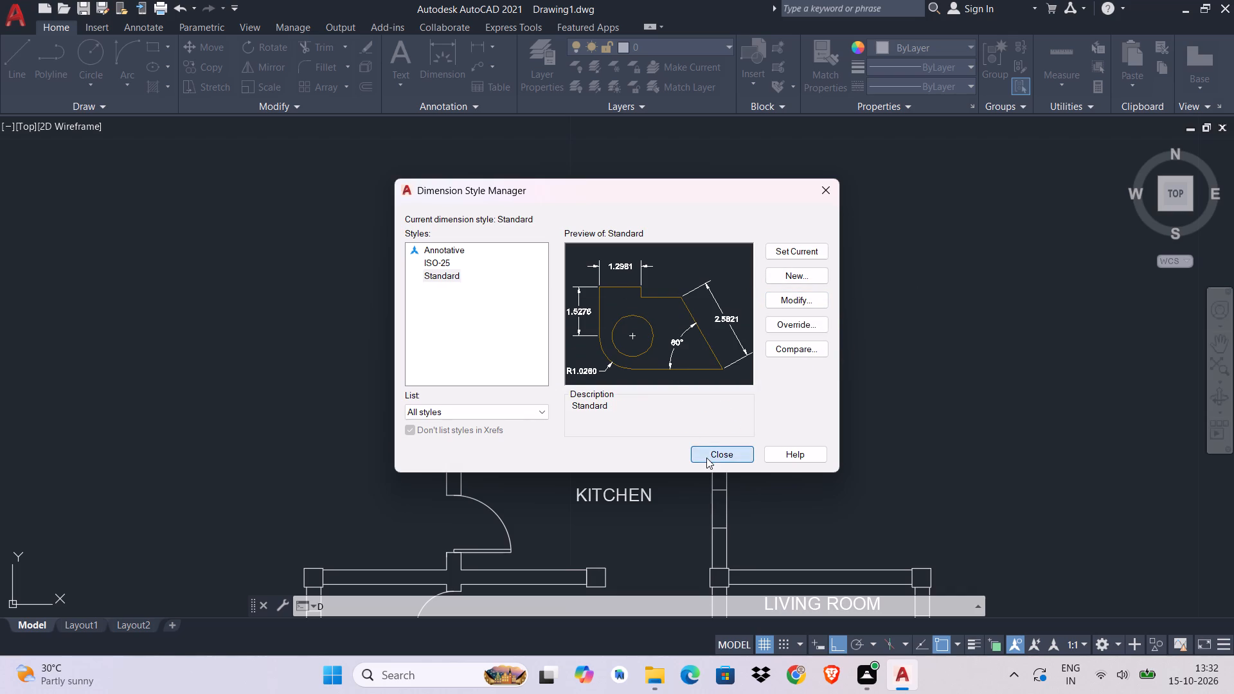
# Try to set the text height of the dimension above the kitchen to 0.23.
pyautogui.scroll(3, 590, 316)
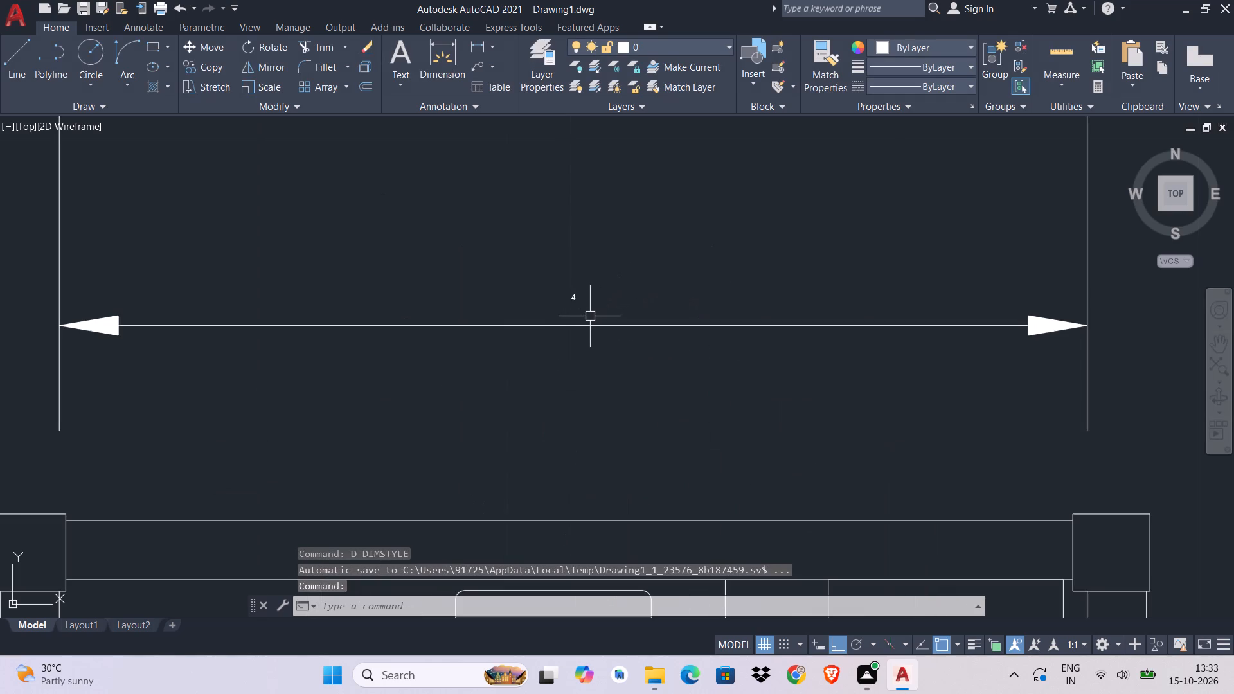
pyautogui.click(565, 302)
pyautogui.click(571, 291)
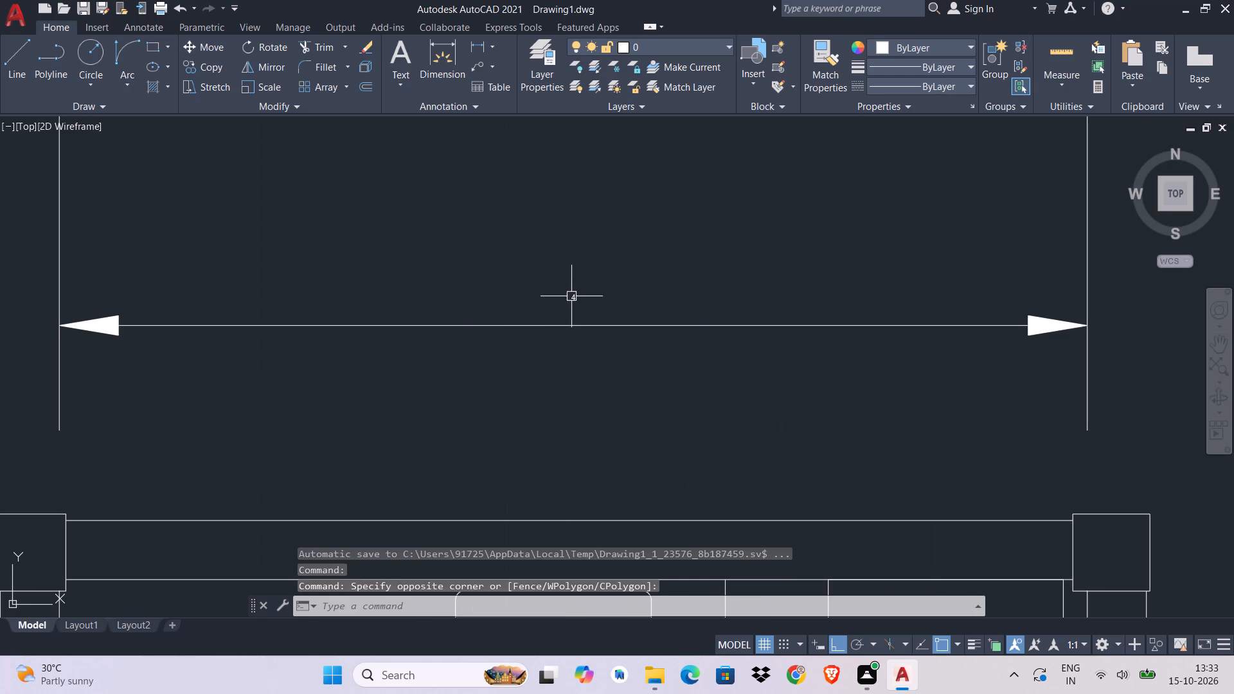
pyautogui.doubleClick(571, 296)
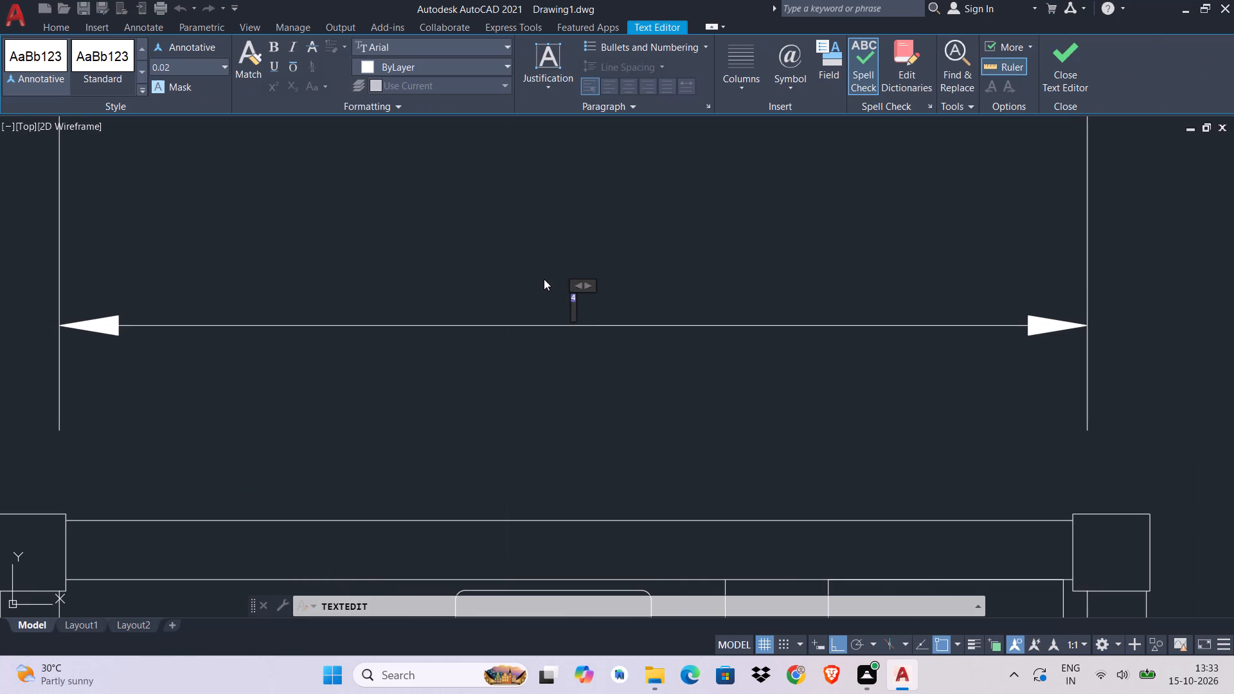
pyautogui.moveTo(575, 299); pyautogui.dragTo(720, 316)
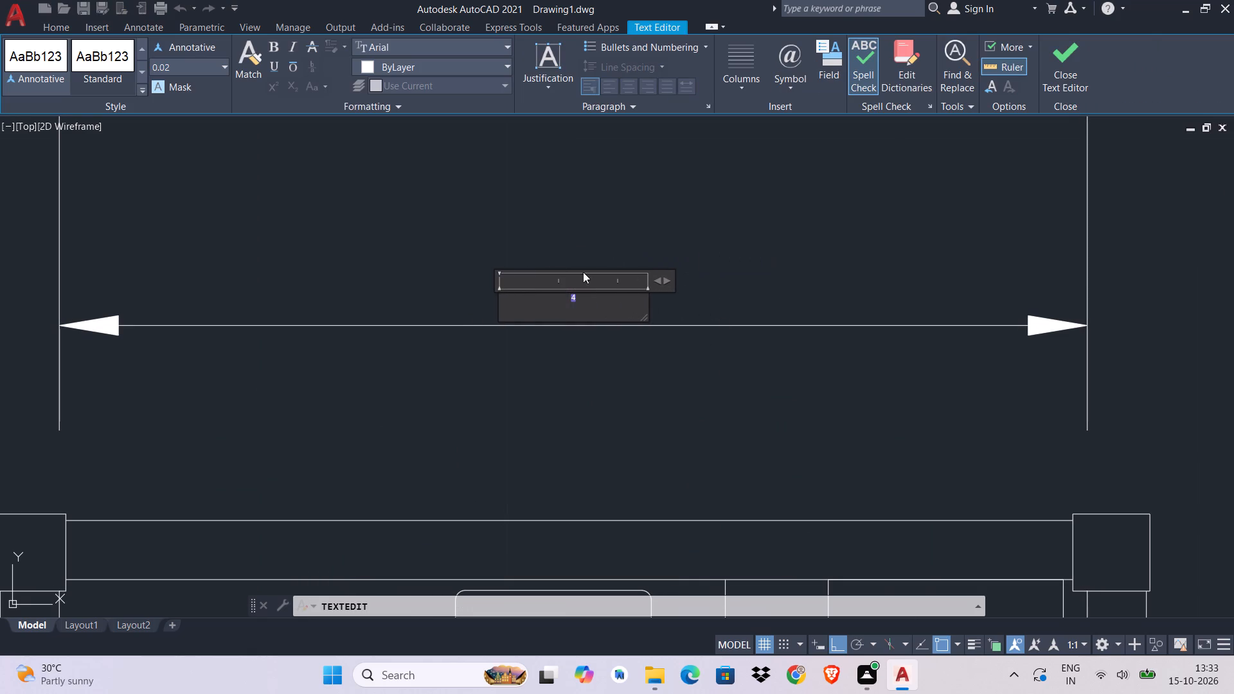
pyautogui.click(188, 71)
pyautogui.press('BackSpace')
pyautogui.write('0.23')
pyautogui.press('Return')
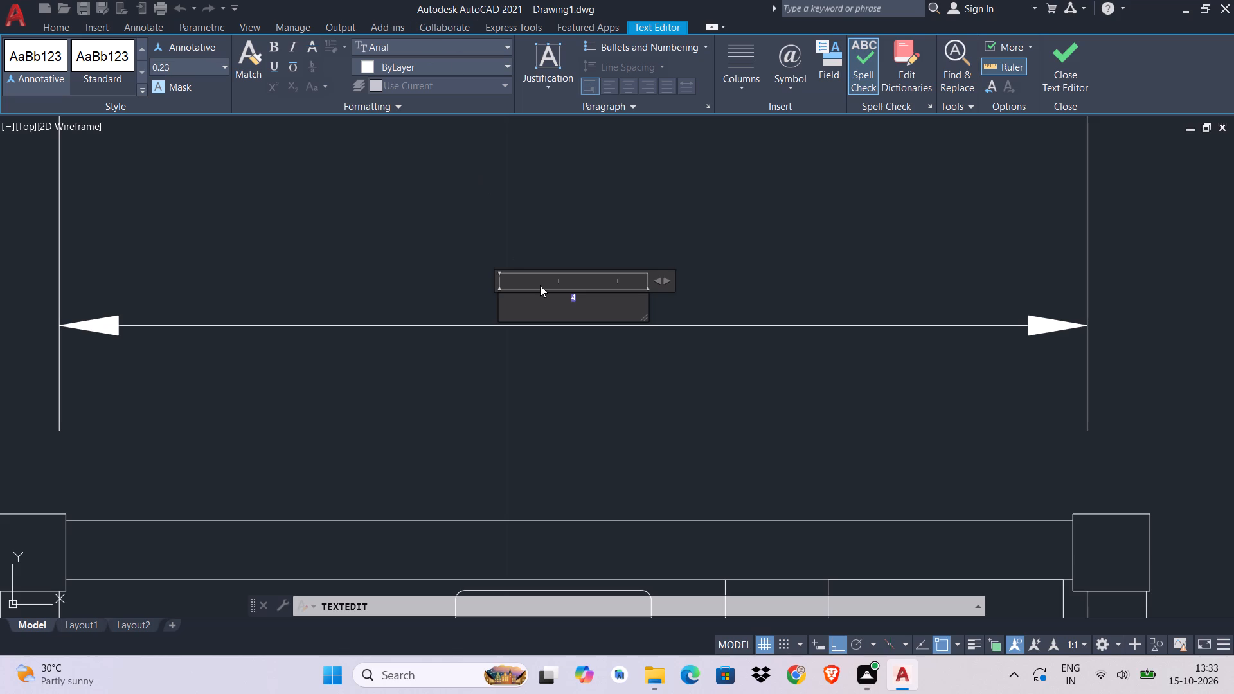
# Set the text height of the dimension above the kitchen to 0.23 and finish the text edit.
pyautogui.scroll(1, 589, 301)
pyautogui.scroll(-1, 589, 301)
pyautogui.scroll(2, 589, 301)
pyautogui.moveTo(580, 303); pyautogui.dragTo(365, 289)
pyautogui.scroll(-3, 614, 324)
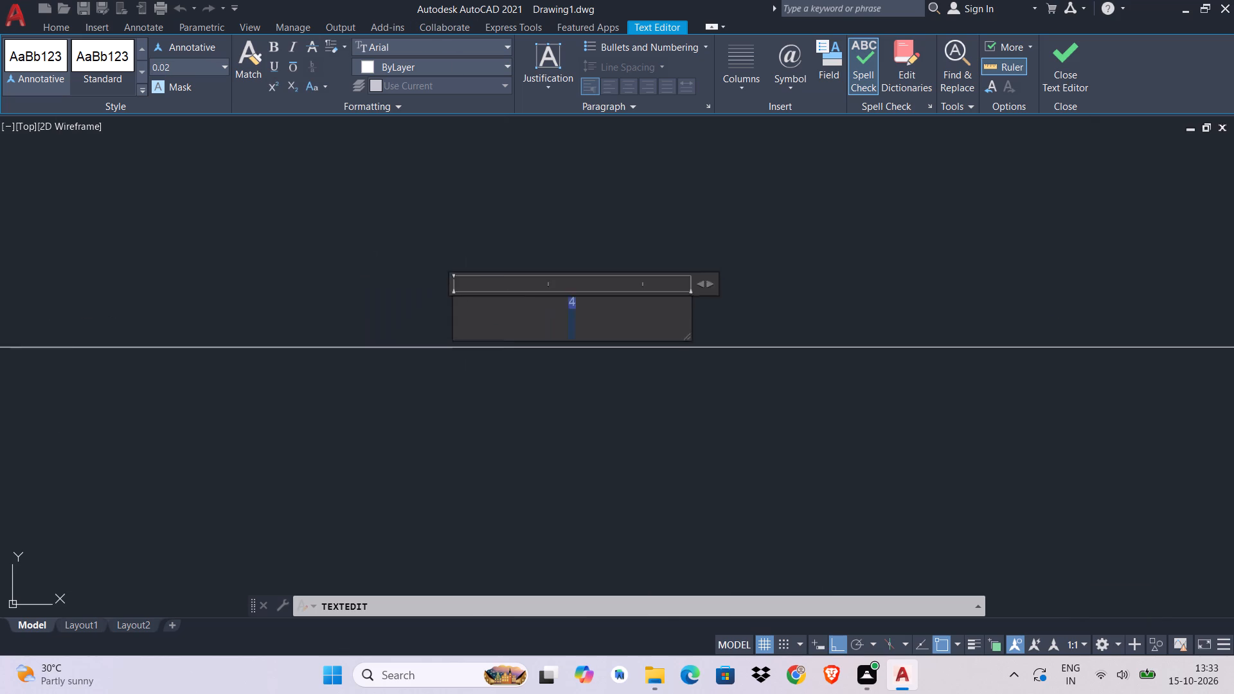
pyautogui.scroll(-9, 618, 328)
pyautogui.moveTo(787, 397); pyautogui.dragTo(536, 176, button='middle')
pyautogui.scroll(3, 526, 282)
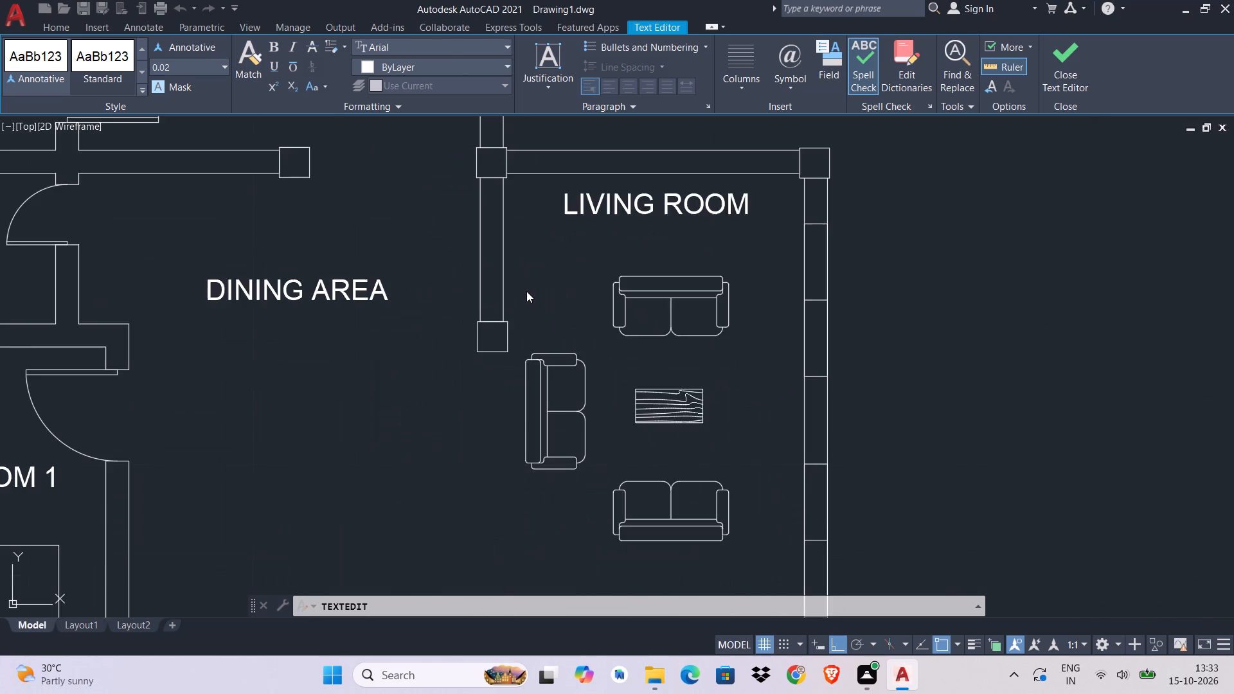
pyautogui.scroll(-5, 526, 291)
pyautogui.moveTo(503, 256); pyautogui.dragTo(503, 351, button='middle')
pyautogui.scroll(3, 503, 351)
pyautogui.scroll(1, 509, 270)
pyautogui.scroll(-1, 507, 276)
pyautogui.scroll(2, 503, 285)
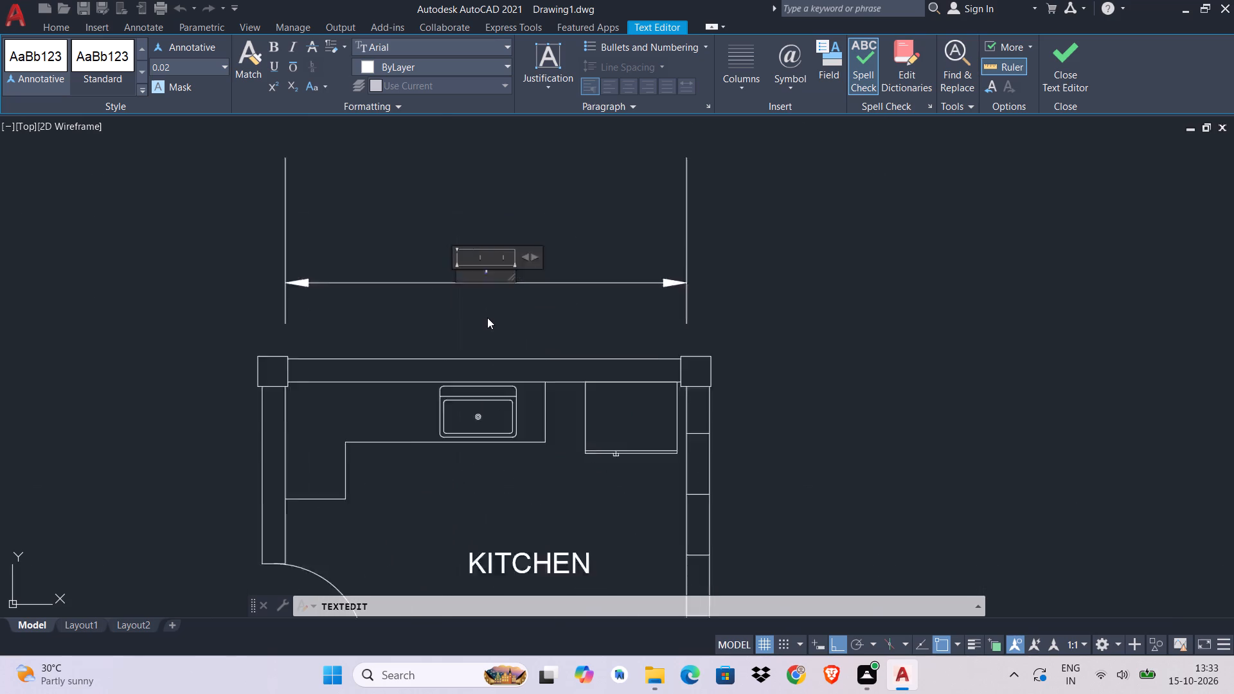
pyautogui.scroll(1, 487, 317)
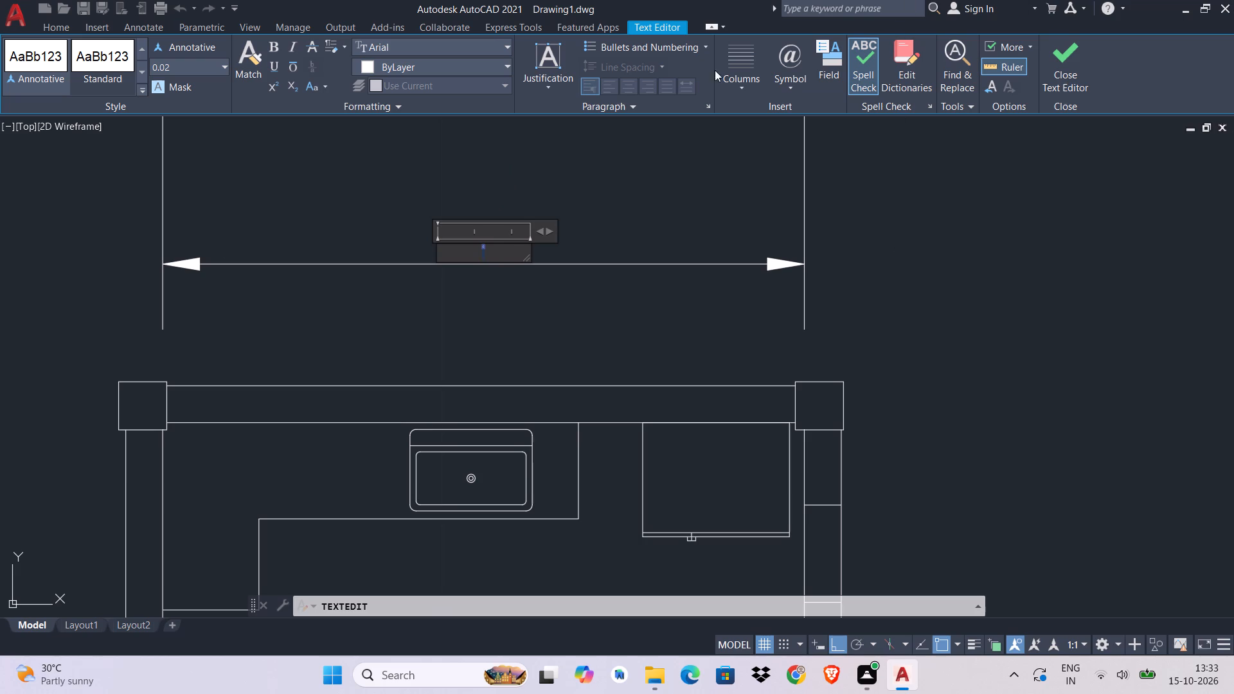
pyautogui.moveTo(179, 68); pyautogui.dragTo(175, 68)
pyautogui.moveTo(175, 68); pyautogui.dragTo(137, 69)
pyautogui.press('BackSpace')
pyautogui.write('0.23')
pyautogui.press('Return')
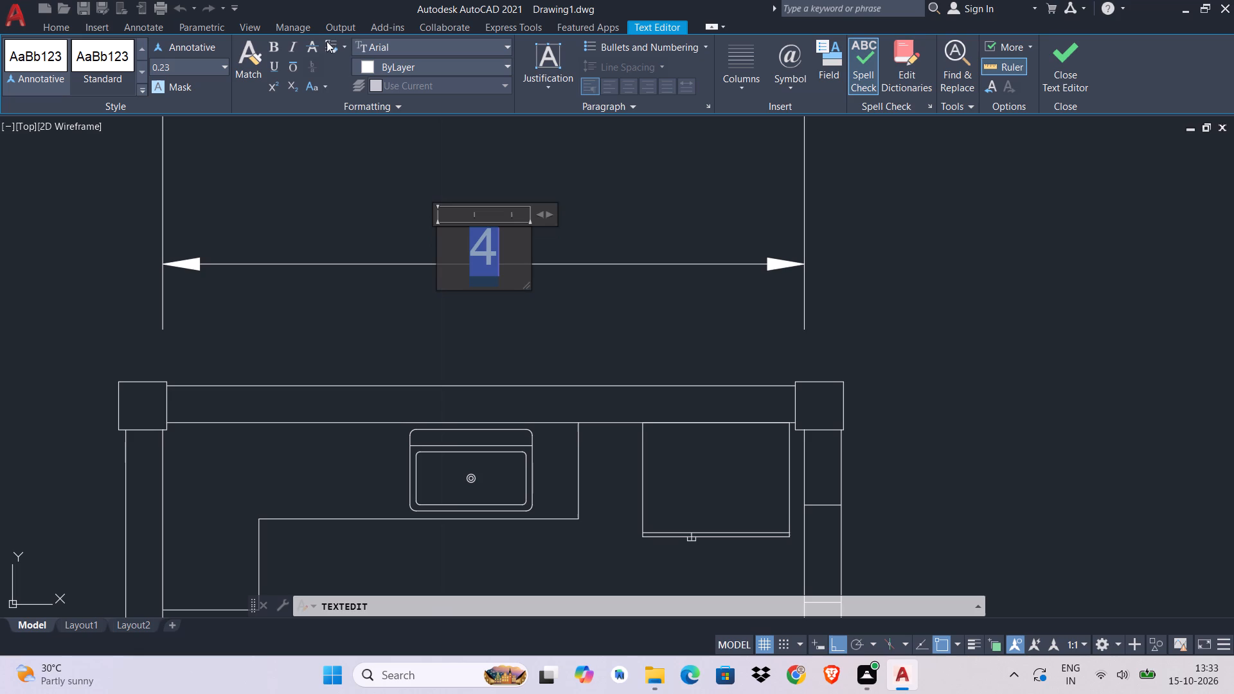
pyautogui.click(1056, 65)
pyautogui.scroll(-1, 654, 501)
pyautogui.moveTo(650, 499); pyautogui.dragTo(518, 464, button='middle')
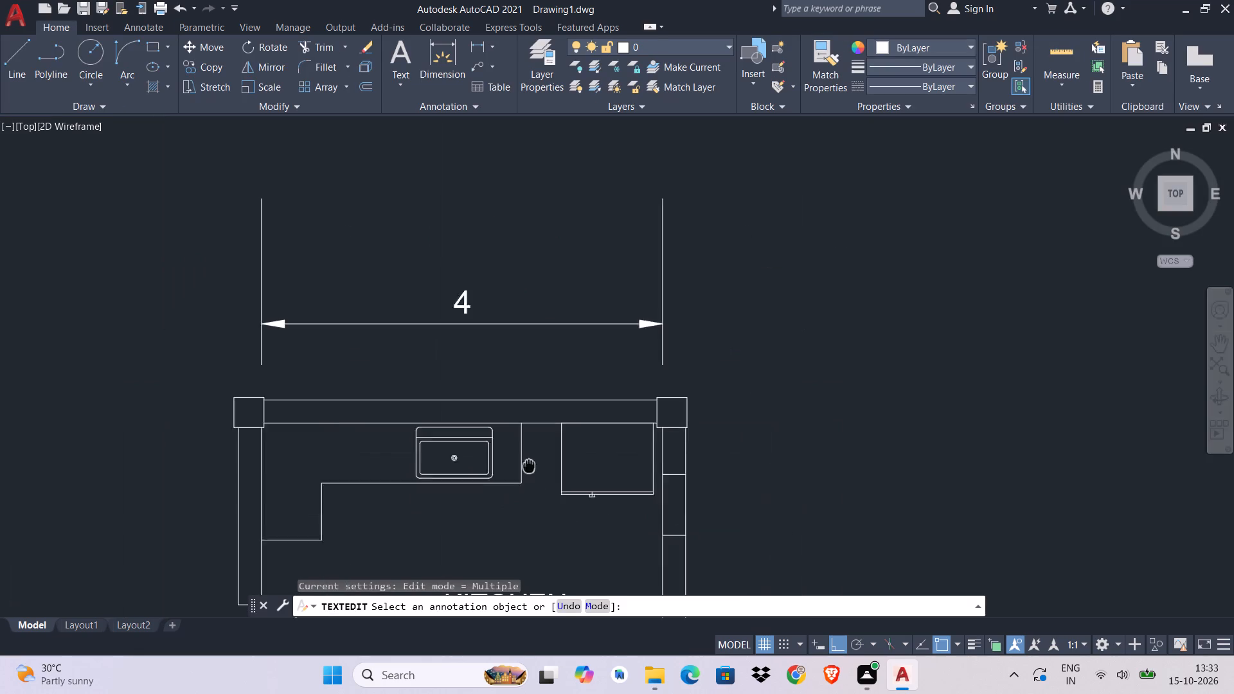
pyautogui.moveTo(518, 464); pyautogui.dragTo(486, 463, button='middle')
pyautogui.press('Escape')
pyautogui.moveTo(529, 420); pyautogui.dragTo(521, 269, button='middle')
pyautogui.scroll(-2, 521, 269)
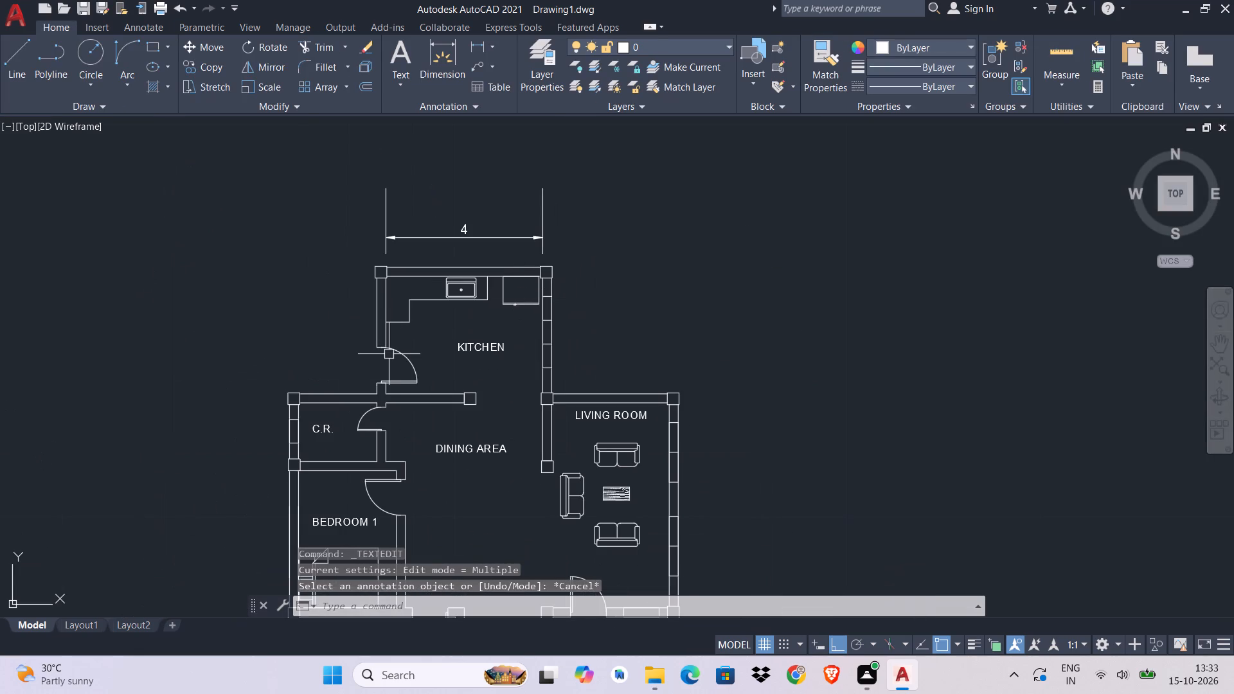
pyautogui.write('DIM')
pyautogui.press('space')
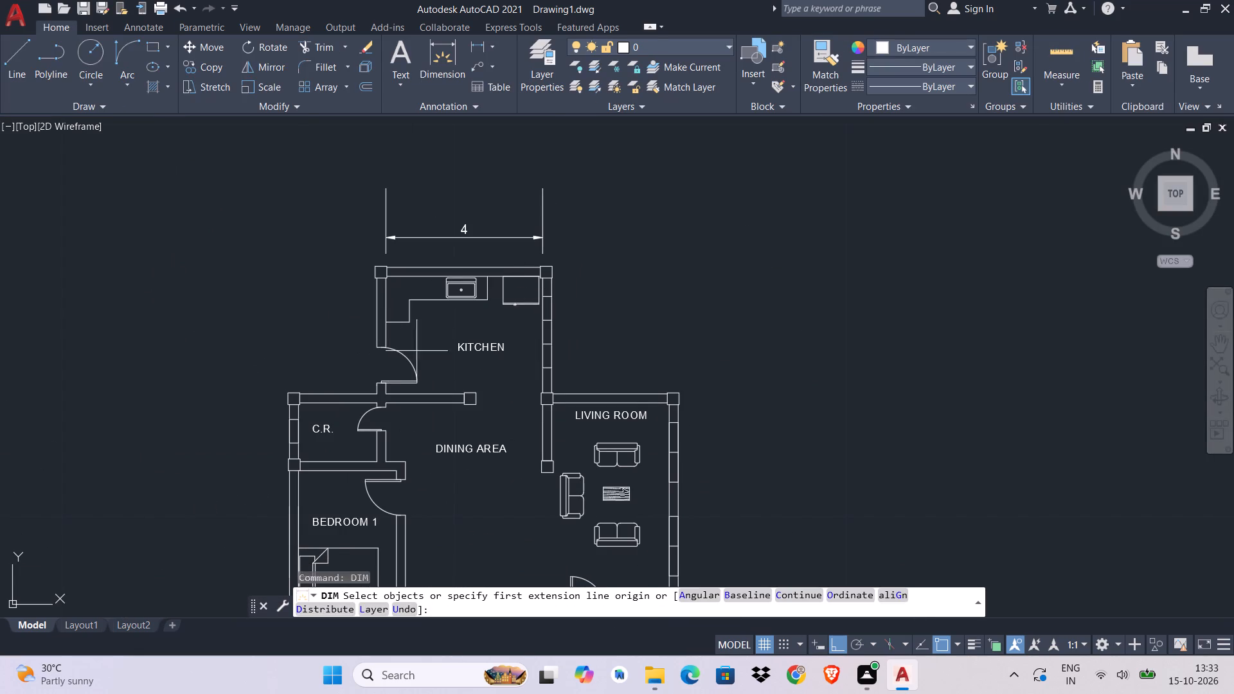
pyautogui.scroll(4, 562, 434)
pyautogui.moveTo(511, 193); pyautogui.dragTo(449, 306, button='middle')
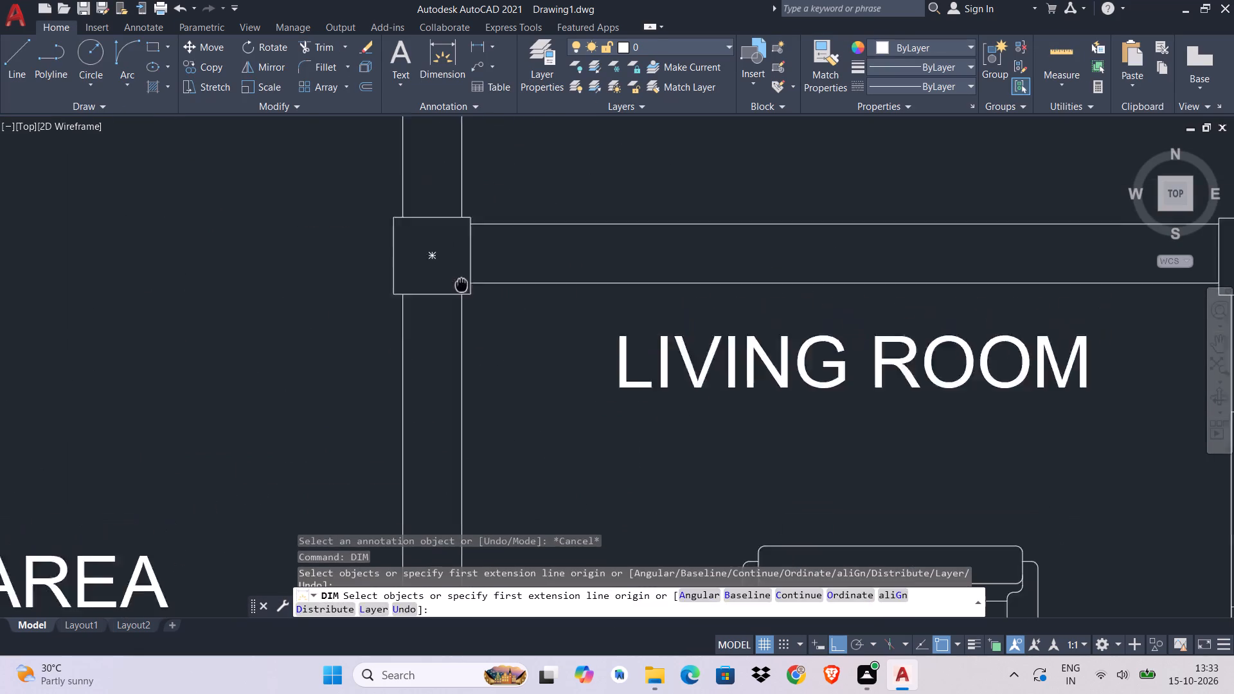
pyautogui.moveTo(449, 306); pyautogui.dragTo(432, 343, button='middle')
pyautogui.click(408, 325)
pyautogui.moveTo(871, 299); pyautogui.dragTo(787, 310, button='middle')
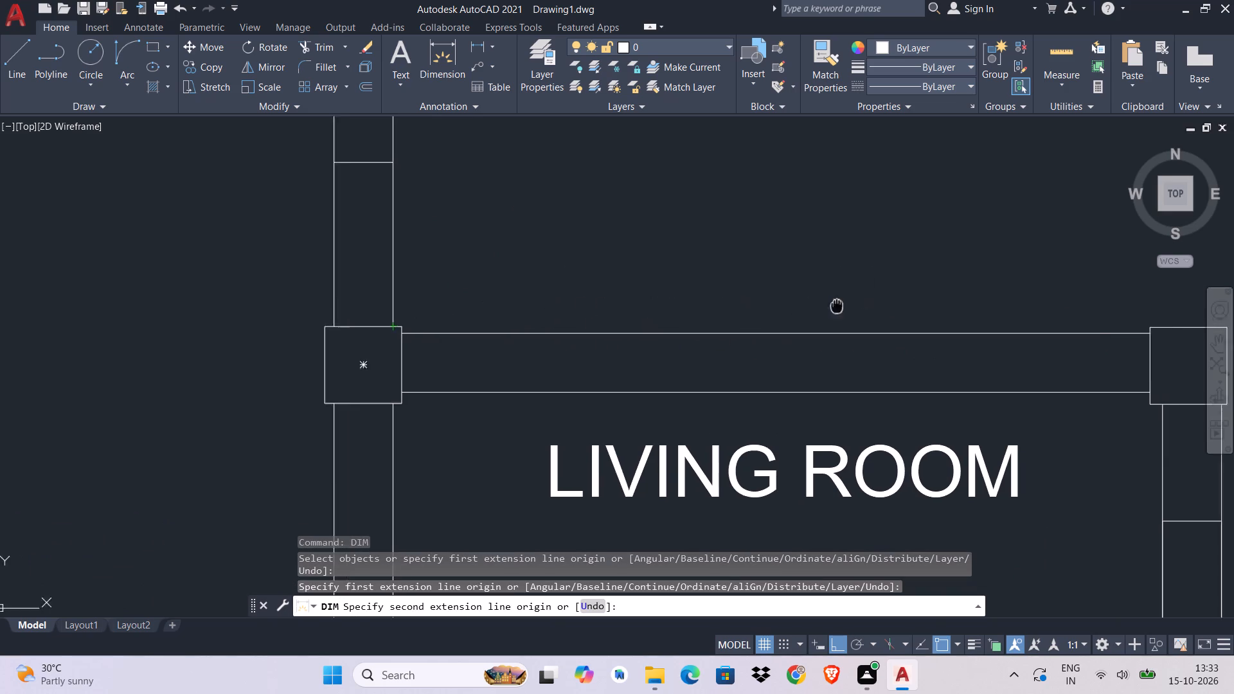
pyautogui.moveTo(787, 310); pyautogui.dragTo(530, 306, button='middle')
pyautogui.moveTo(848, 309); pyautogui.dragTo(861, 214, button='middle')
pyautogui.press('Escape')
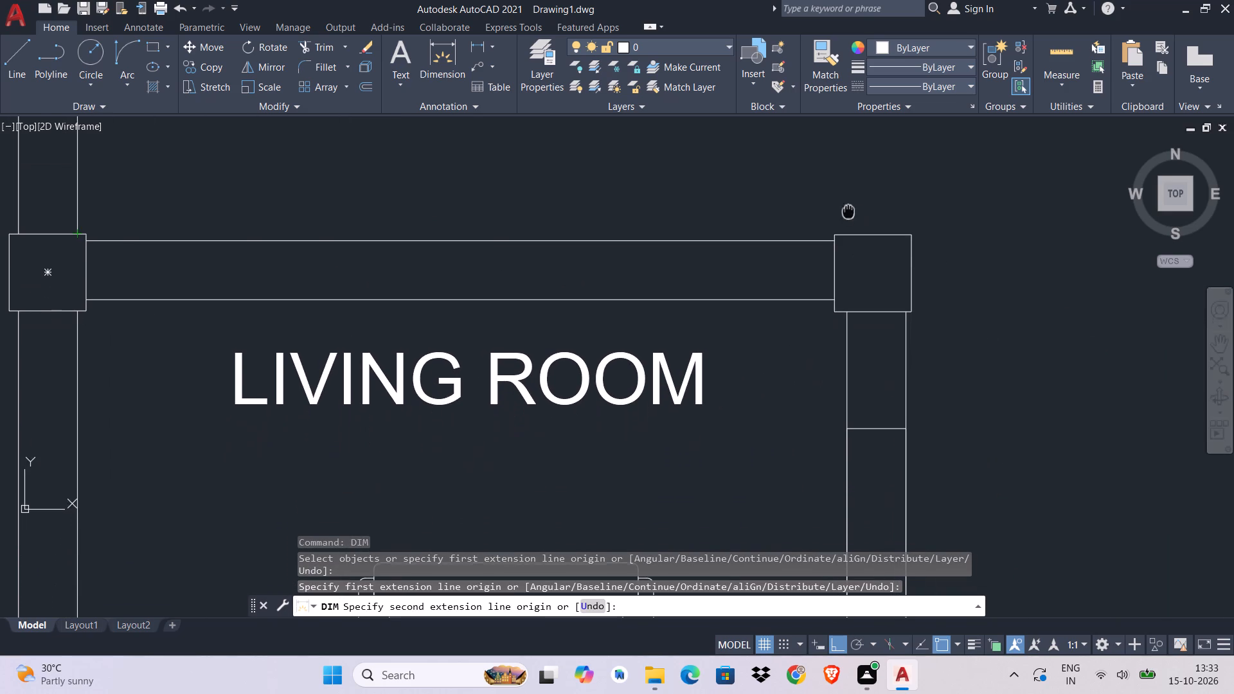
# Dimension the living room's width between the inner wall faces, placing the dimension line just above its top wall.
pyautogui.press('space')
pyautogui.press('space')
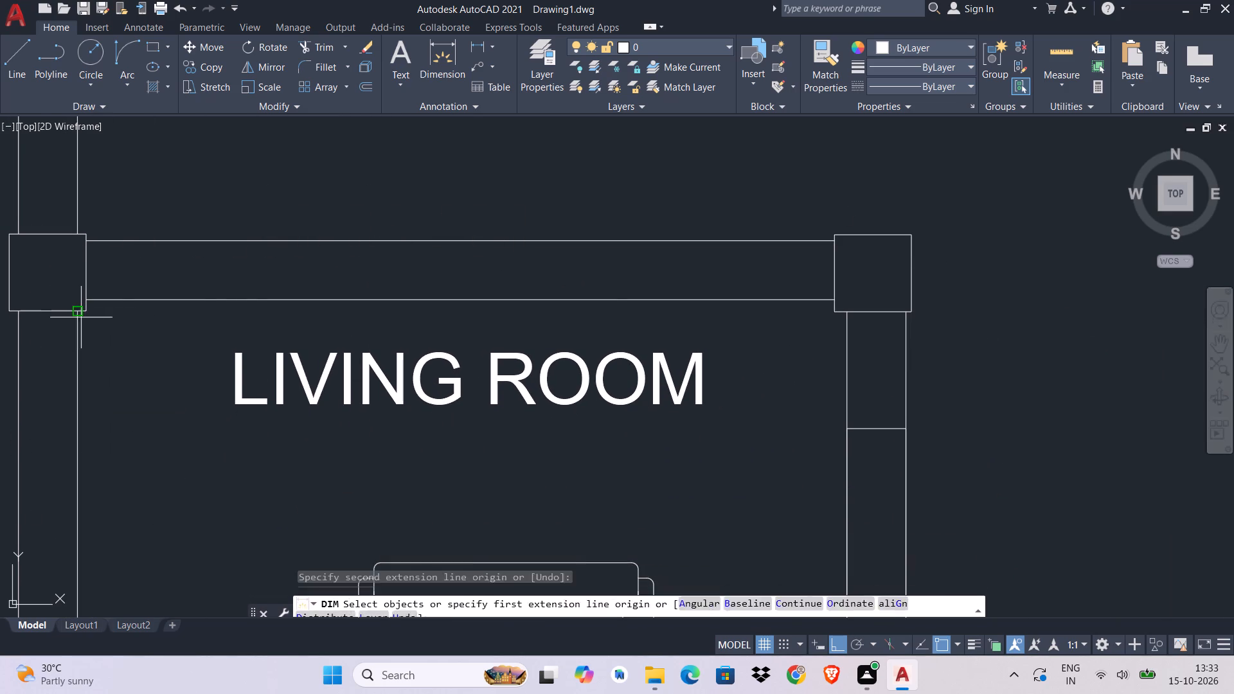
pyautogui.click(77, 315)
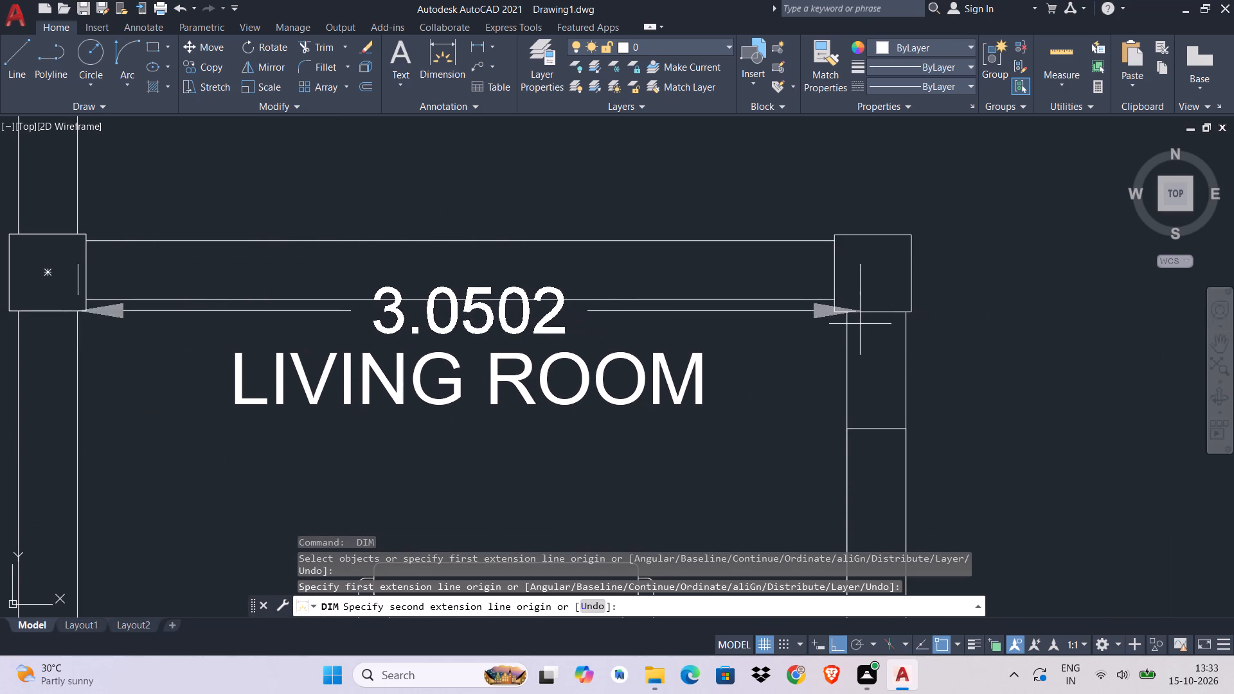
pyautogui.click(844, 311)
pyautogui.moveTo(844, 308); pyautogui.dragTo(854, 523, button='middle')
pyautogui.moveTo(859, 291); pyautogui.dragTo(864, 358, button='middle')
pyautogui.click(841, 449)
pyautogui.moveTo(855, 427); pyautogui.dragTo(954, 296, button='middle')
pyautogui.press('Escape')
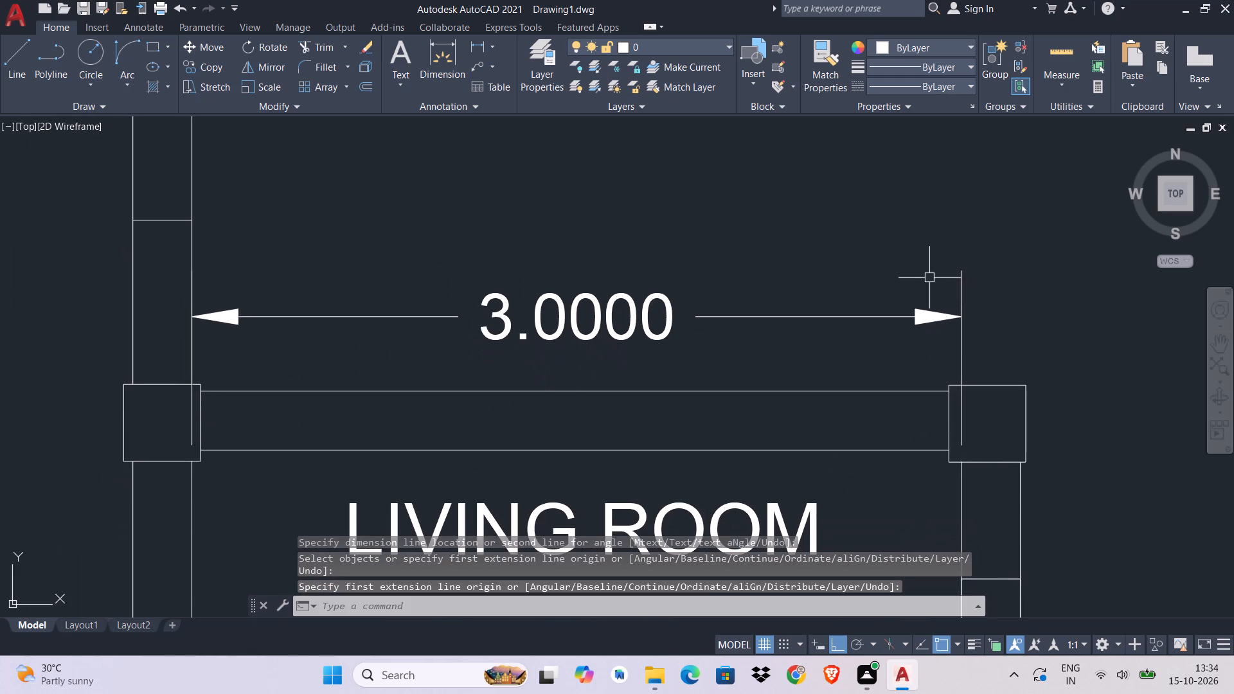
# Stretch both extension-line origins of the living room width dimension up to about the level of the kitchen's top wall.
pyautogui.moveTo(922, 278); pyautogui.dragTo(907, 294)
pyautogui.click(728, 367)
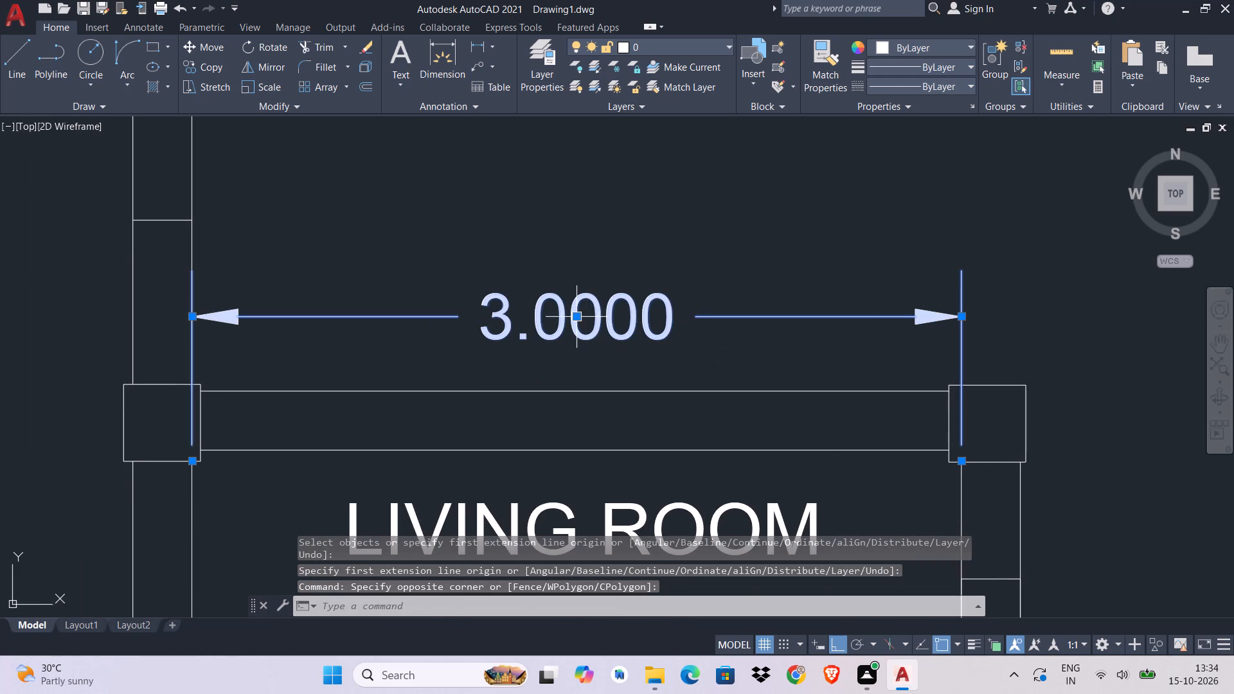
pyautogui.click(576, 316)
pyautogui.scroll(-5, 576, 316)
pyautogui.moveTo(575, 283); pyautogui.dragTo(571, 444, button='middle')
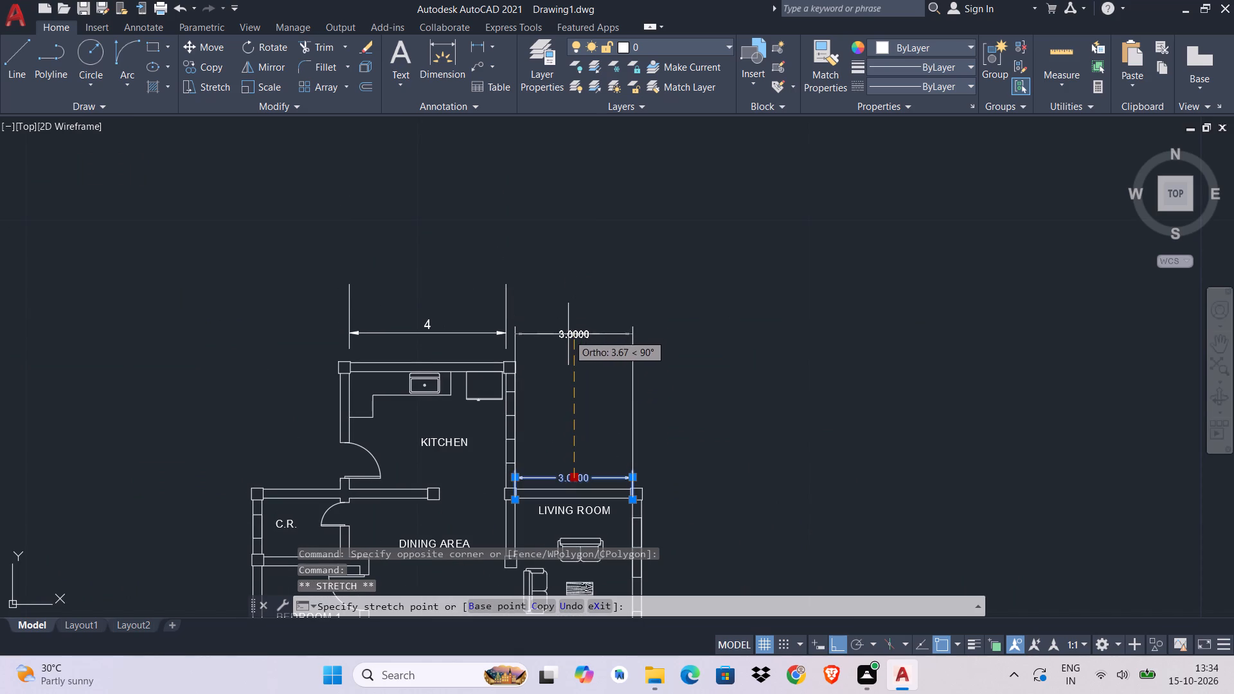
pyautogui.press('Escape')
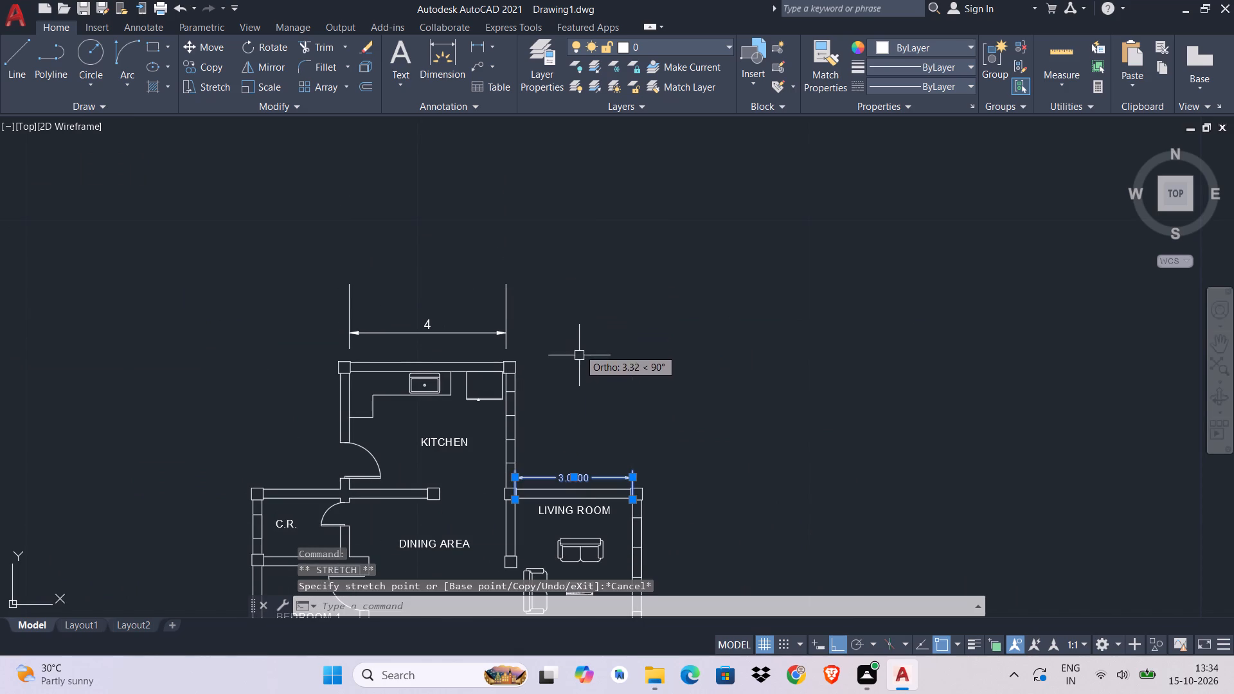
pyautogui.click(632, 503)
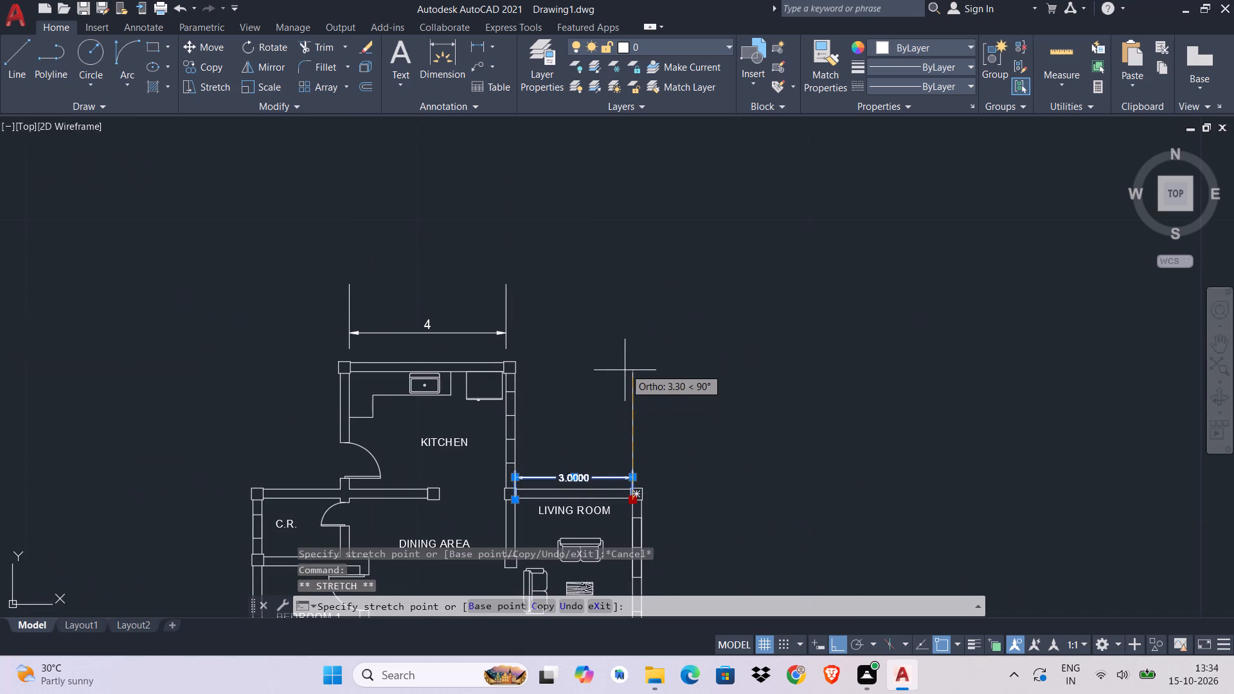
pyautogui.click(629, 350)
pyautogui.press('Escape')
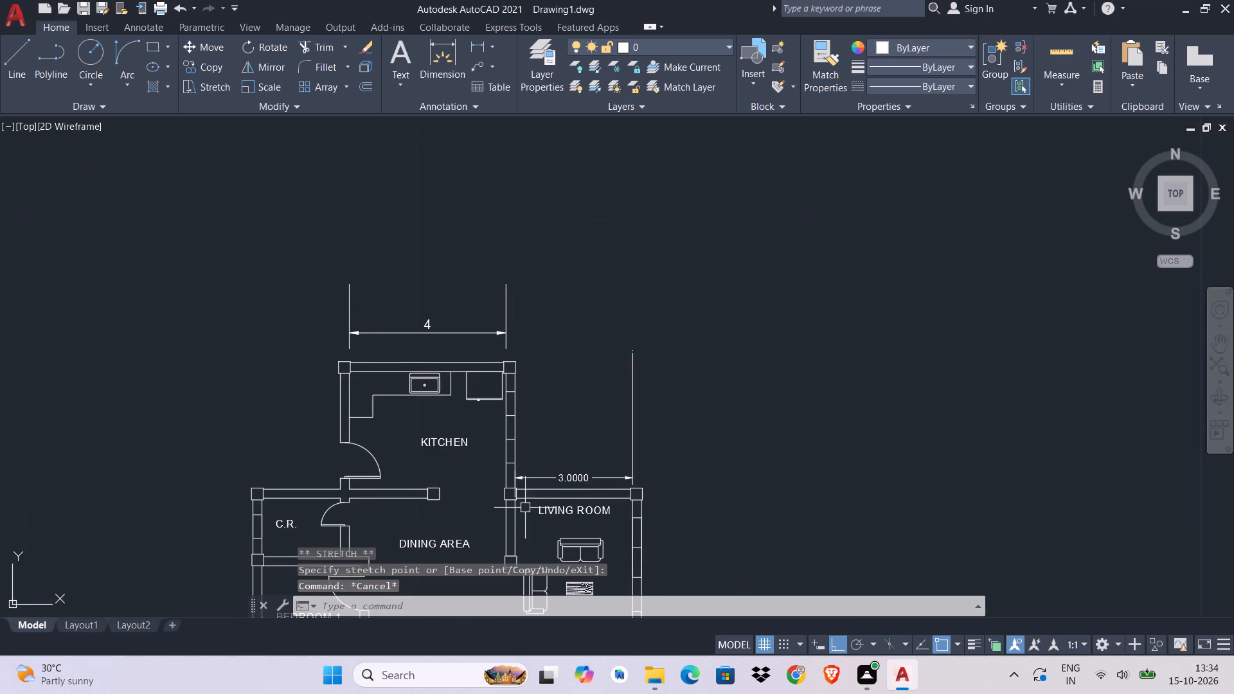
pyautogui.click(538, 474)
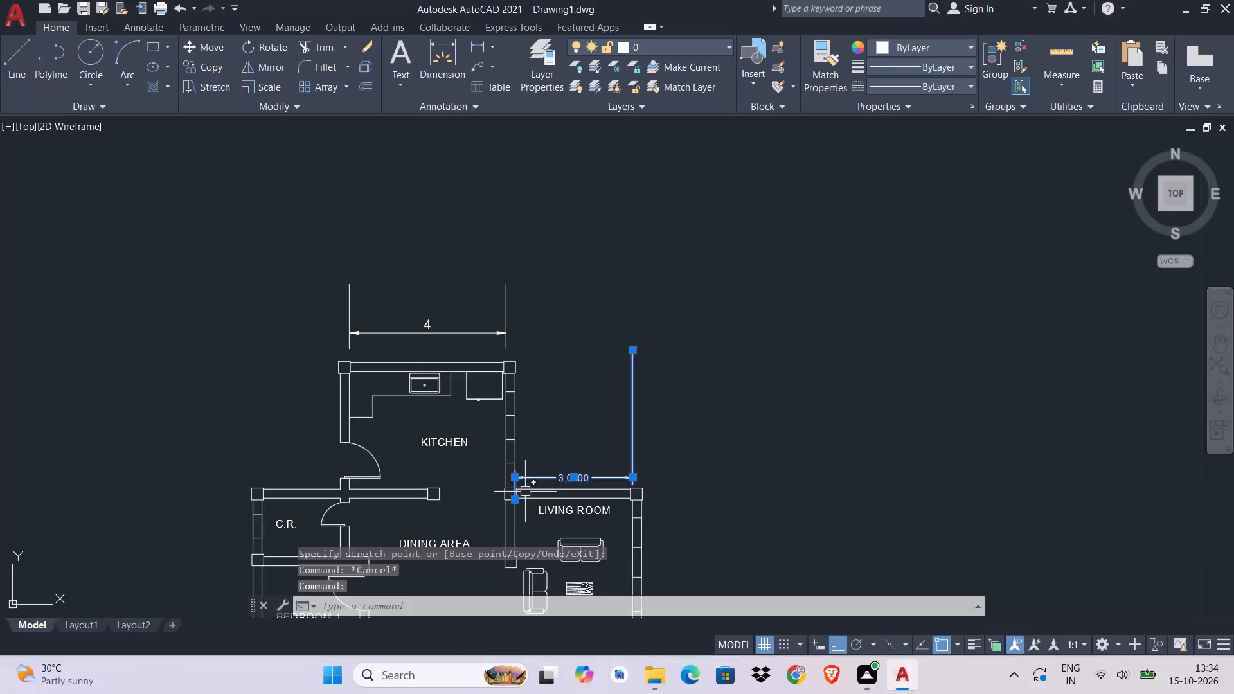
pyautogui.click(513, 498)
pyautogui.click(524, 358)
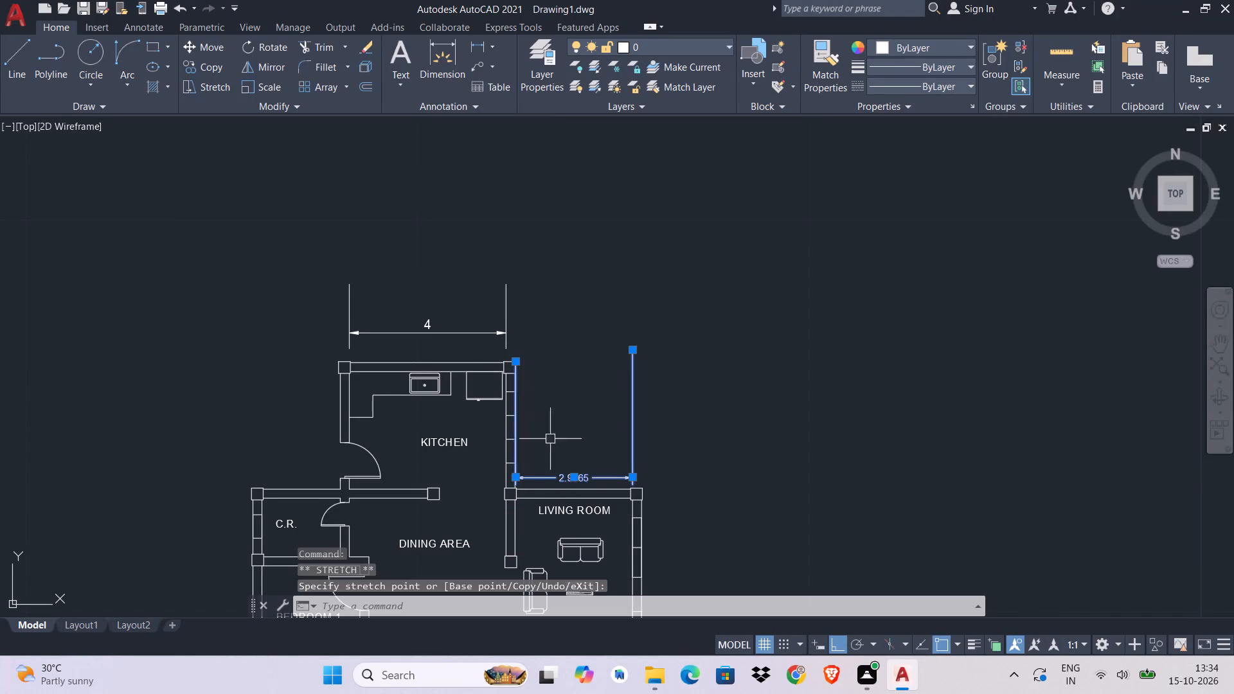
pyautogui.press('Escape')
# Move the living room width dimension line up to about the level of the kitchen dimension line.
pyautogui.click(569, 483)
pyautogui.click(571, 479)
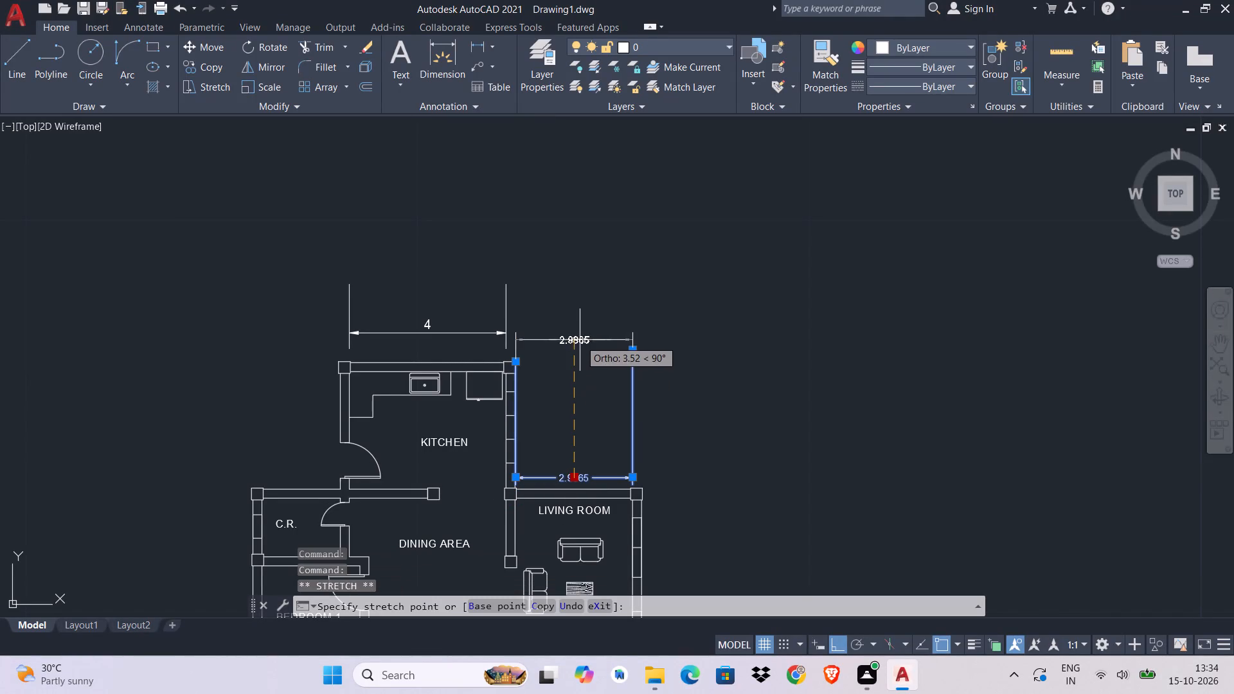
pyautogui.click(584, 337)
pyautogui.press('Escape')
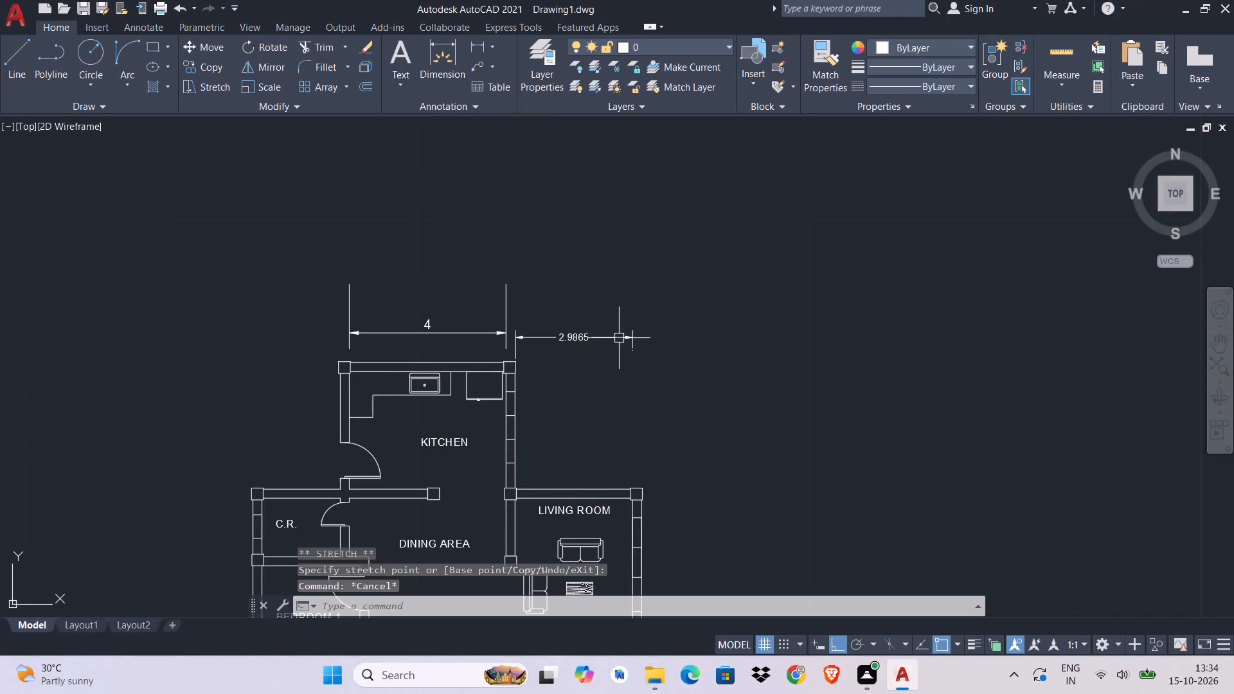
# Raise both extension-line origins of the kitchen width dimension to just above the kitchen's top wall.
pyautogui.scroll(1, 594, 372)
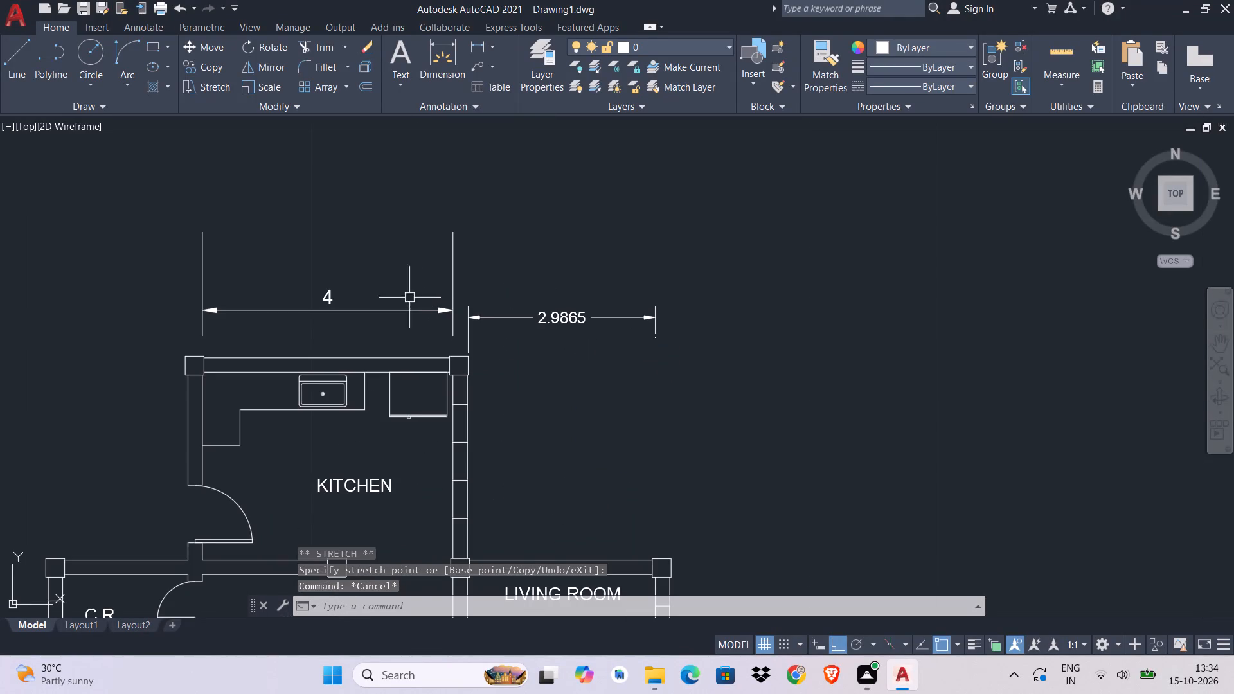
pyautogui.click(452, 265)
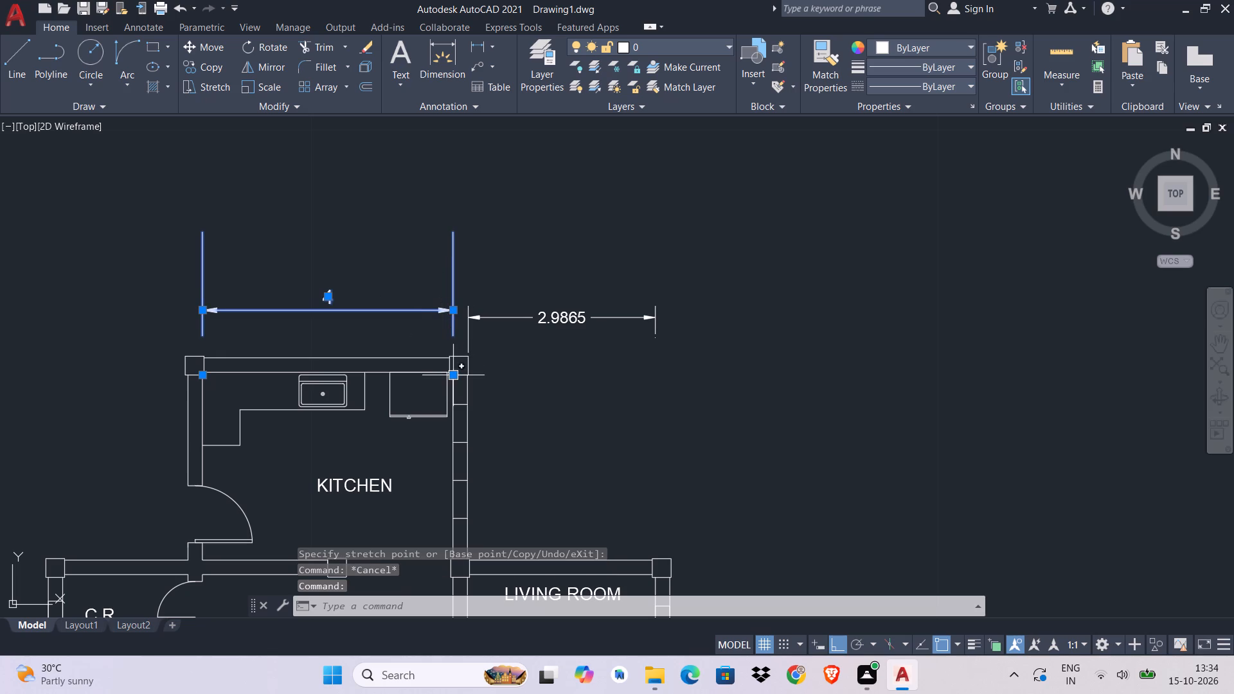
pyautogui.click(454, 377)
pyautogui.click(450, 330)
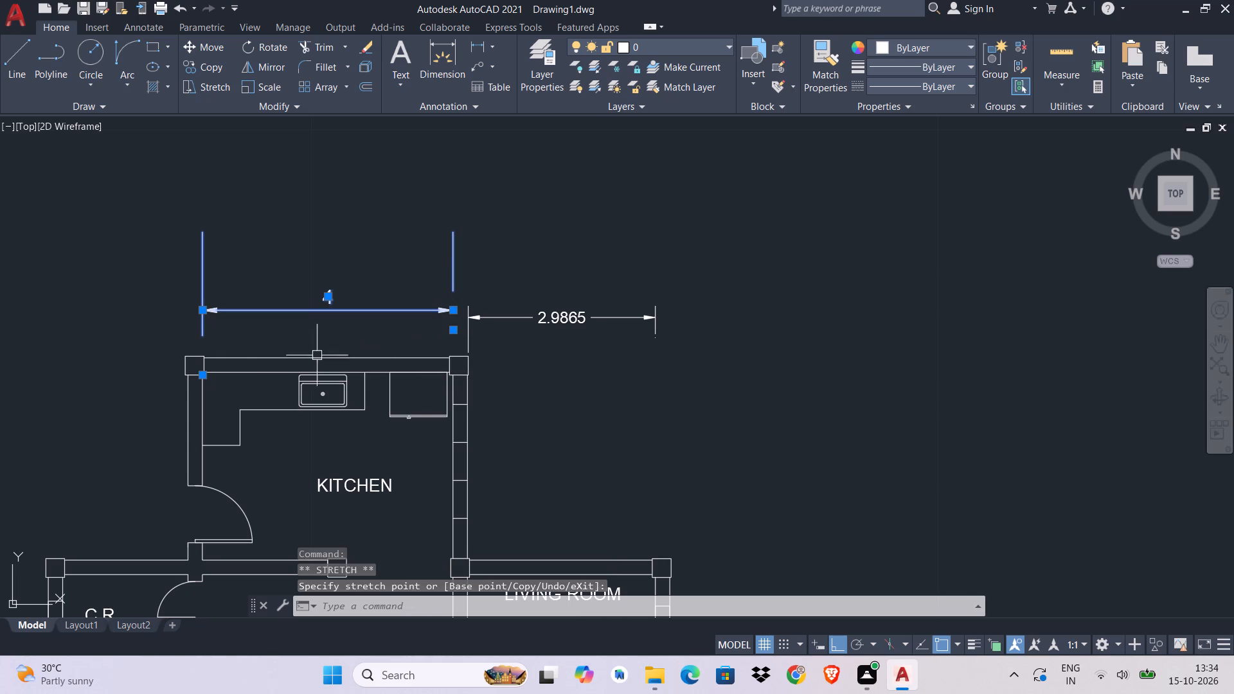
pyautogui.click(197, 375)
pyautogui.press('Escape')
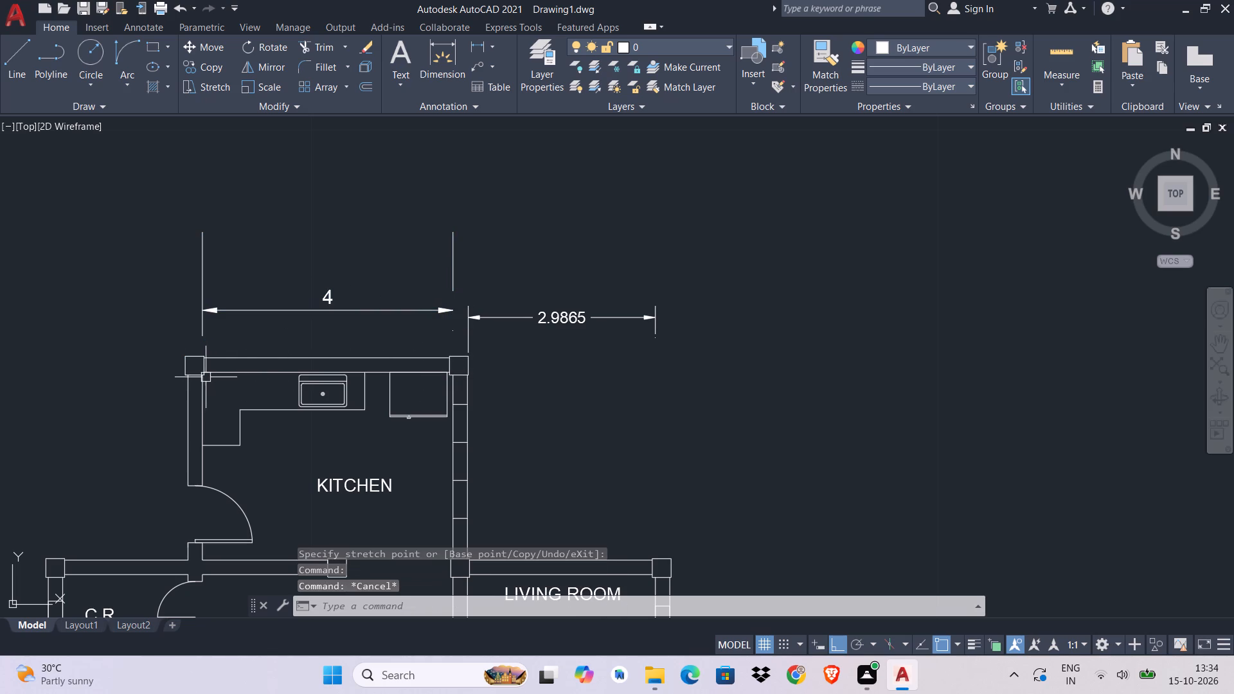
pyautogui.click(200, 303)
pyautogui.click(203, 375)
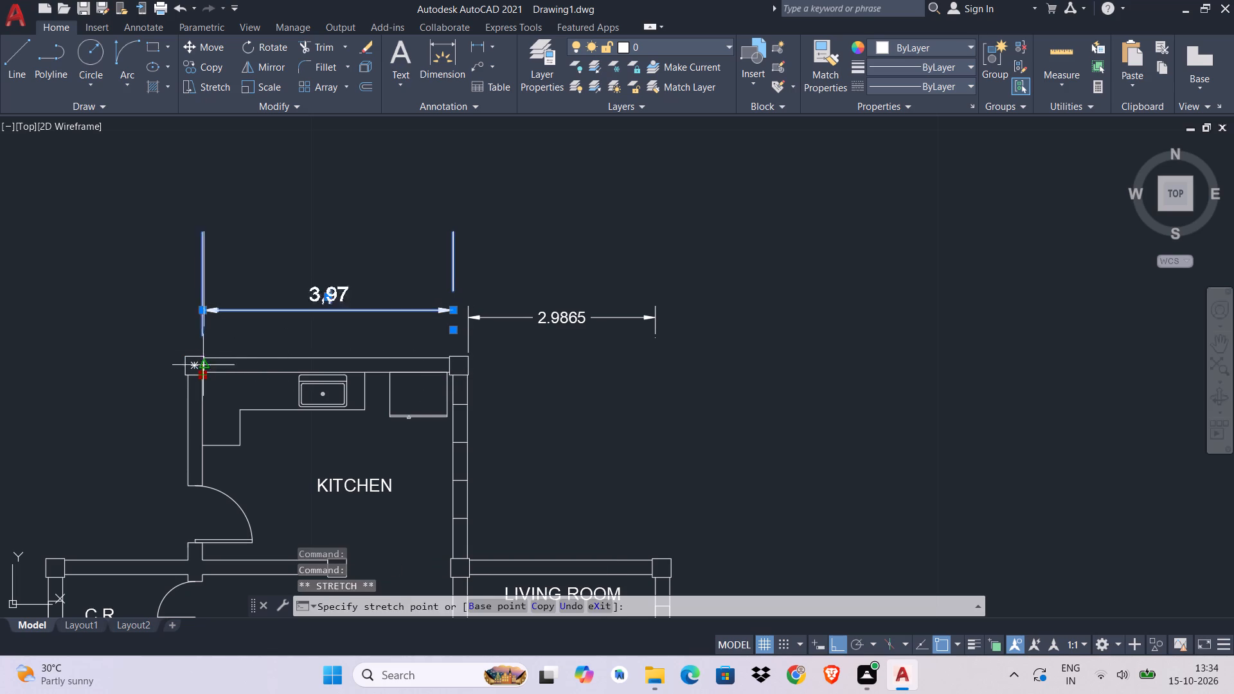
pyautogui.click(203, 341)
pyautogui.press('Escape')
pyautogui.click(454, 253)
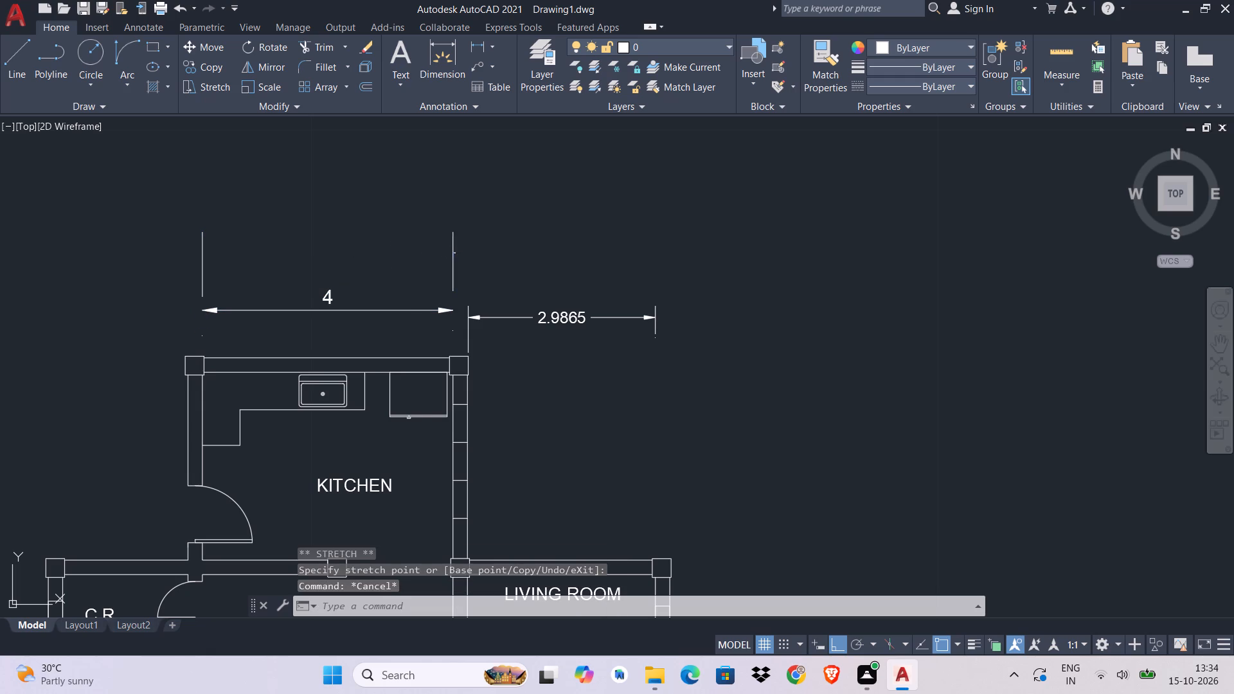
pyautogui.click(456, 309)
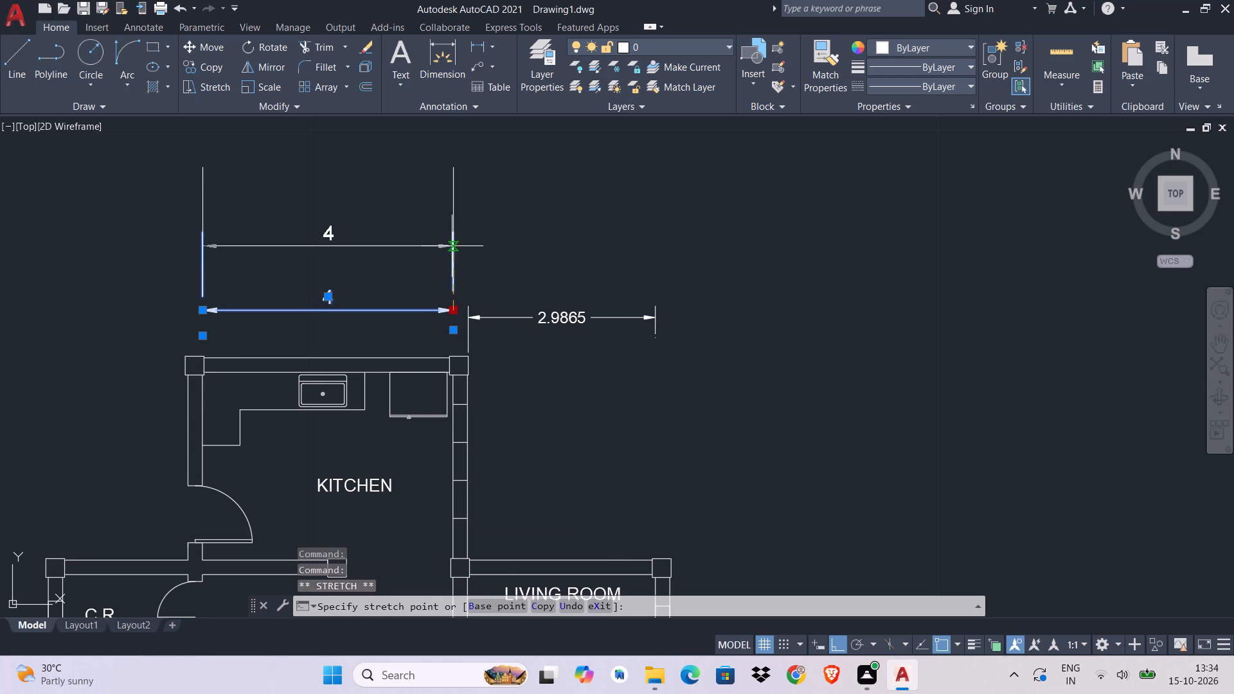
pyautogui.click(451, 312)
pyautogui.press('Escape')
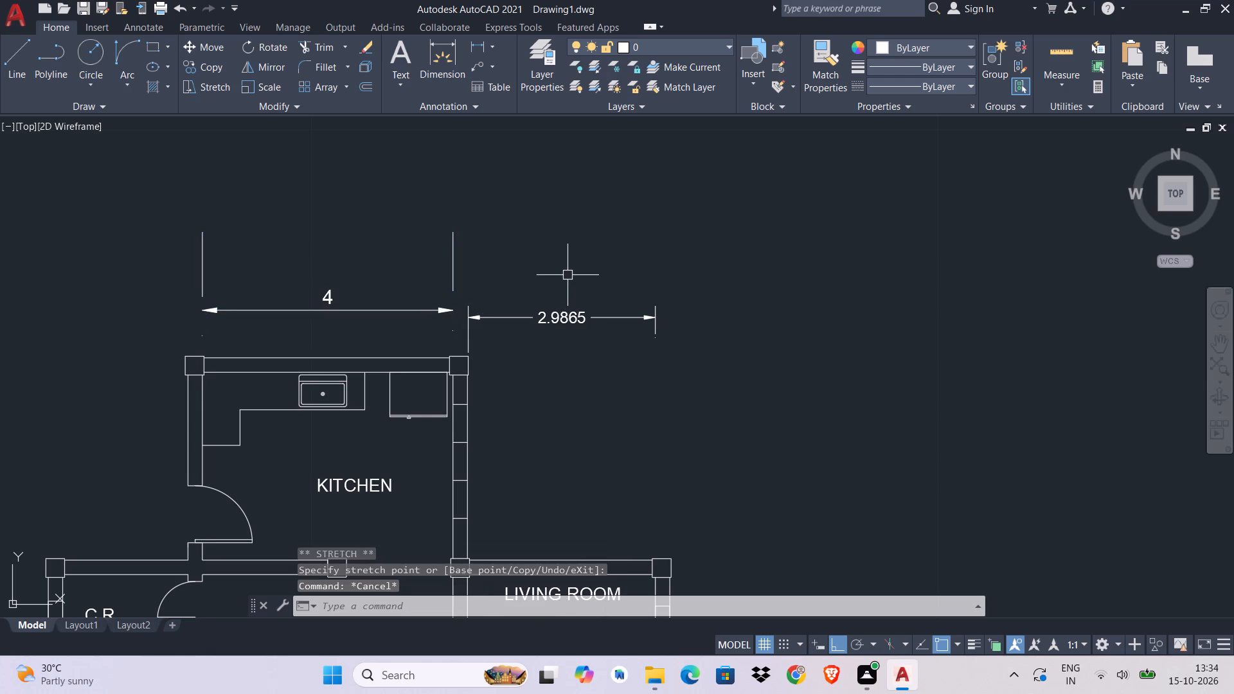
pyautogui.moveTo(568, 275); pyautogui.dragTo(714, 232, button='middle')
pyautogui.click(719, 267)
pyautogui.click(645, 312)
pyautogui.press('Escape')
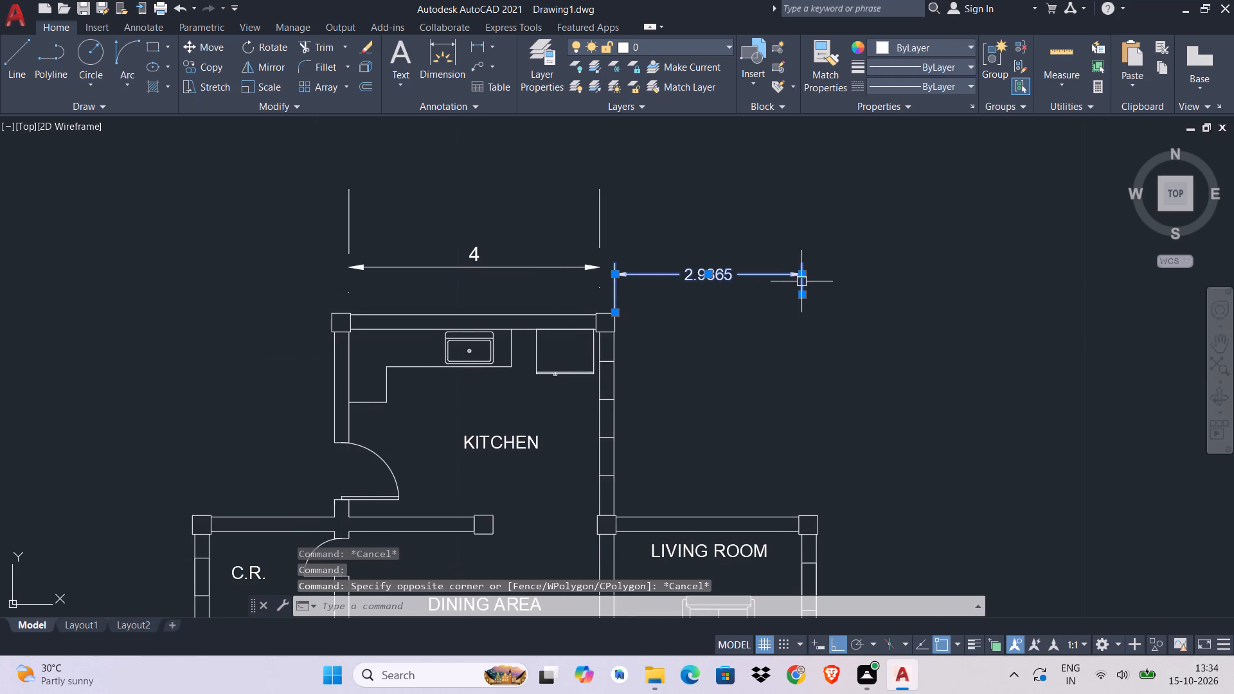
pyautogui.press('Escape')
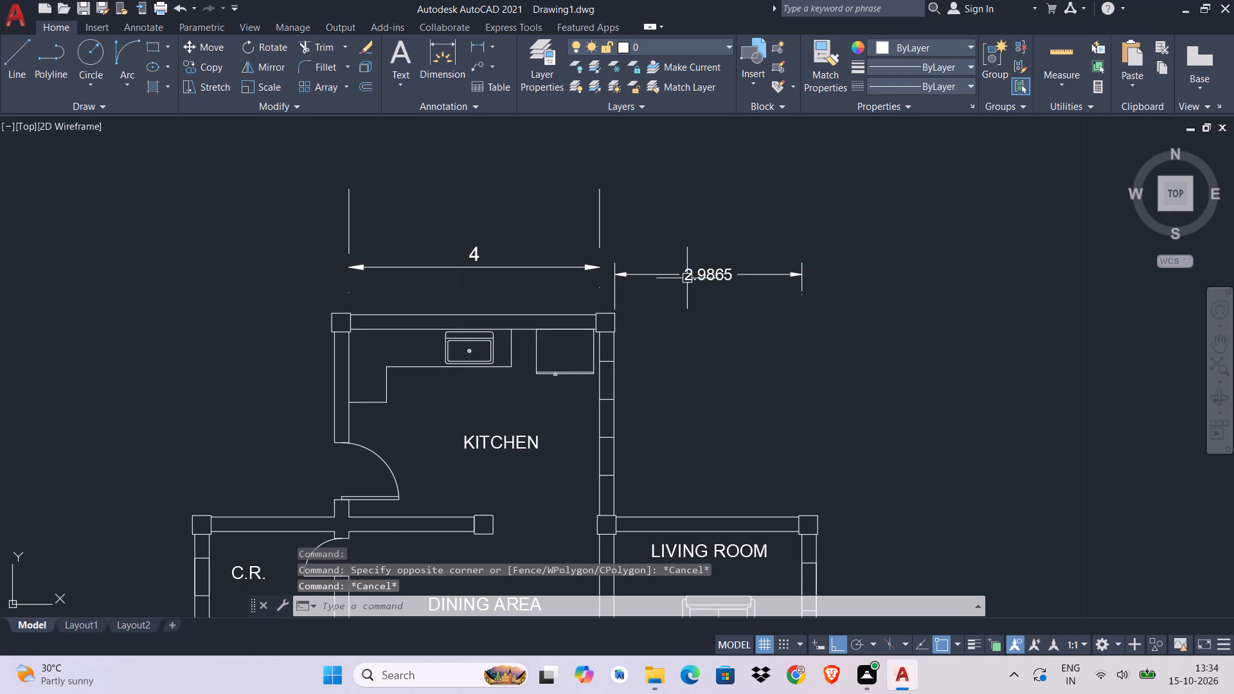
# Replace the living room width dimension's text with 3.00.
pyautogui.scroll(3, 703, 264)
pyautogui.doubleClick(704, 299)
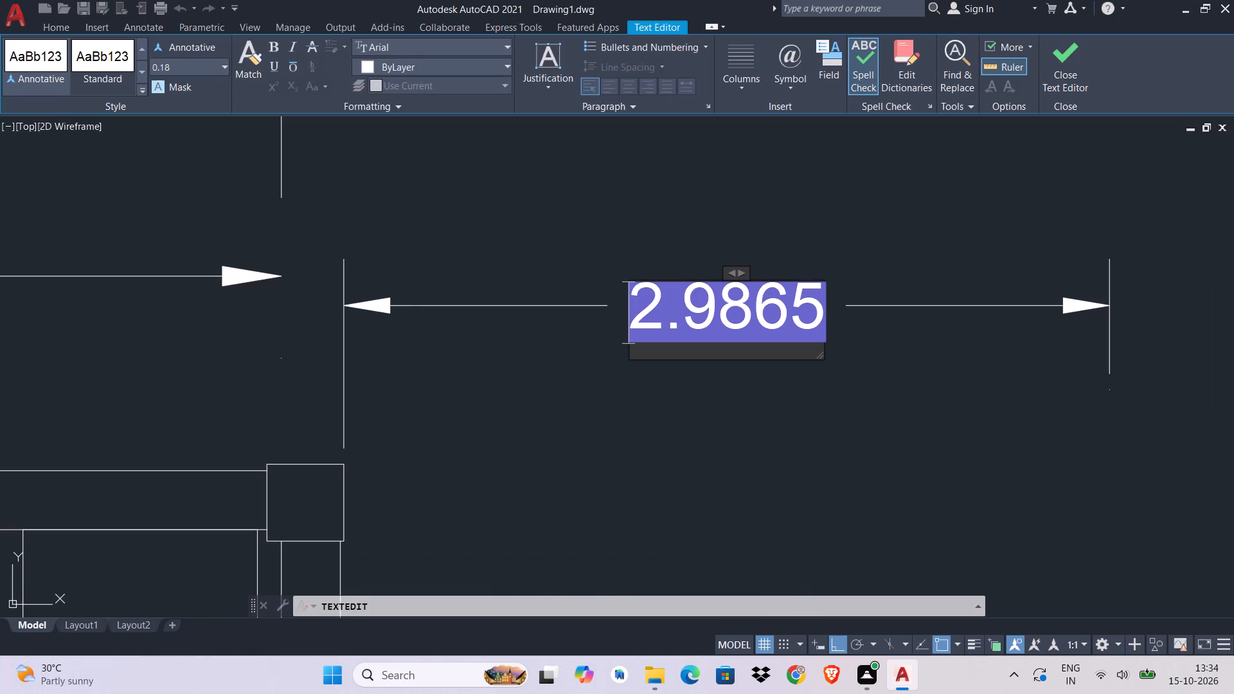
pyautogui.moveTo(825, 307); pyautogui.dragTo(879, 307)
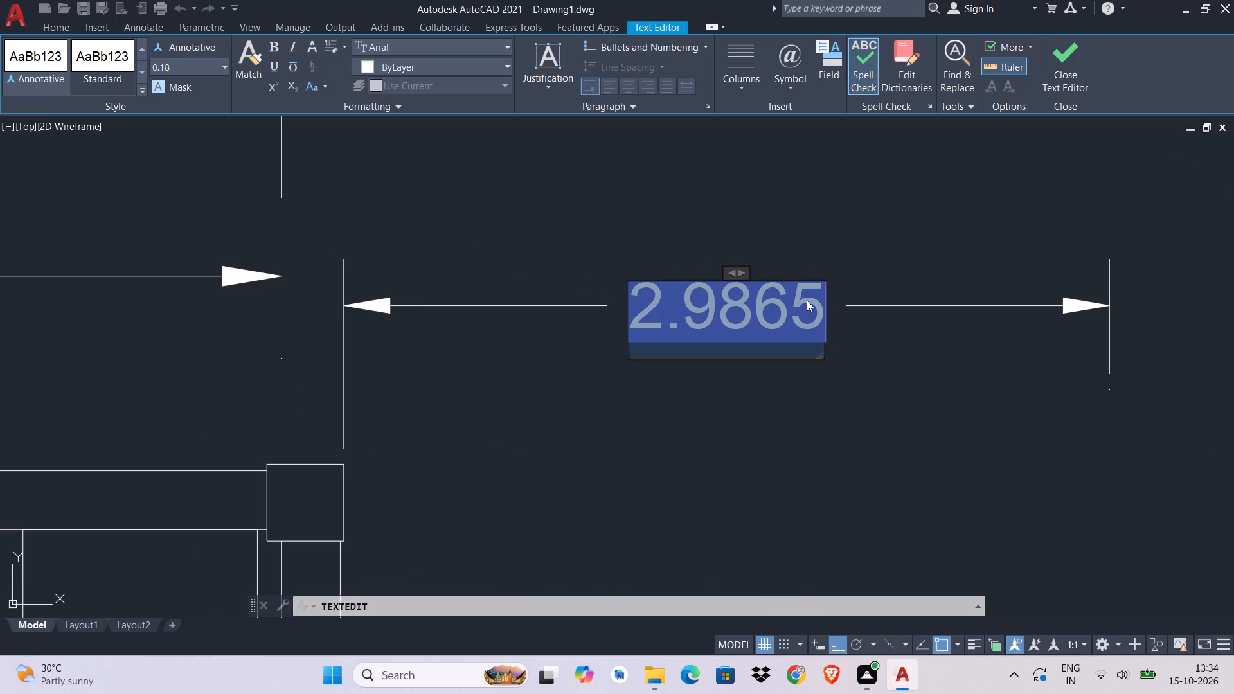
pyautogui.press('Escape')
pyautogui.doubleClick(797, 307)
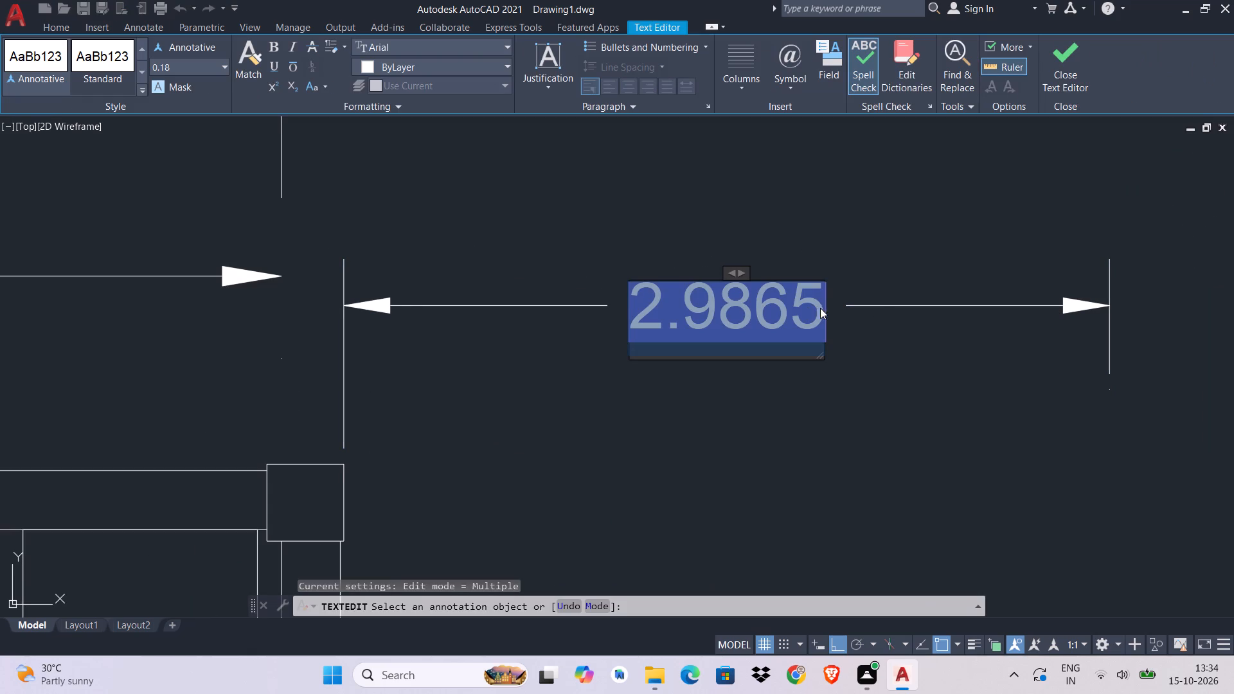
pyautogui.moveTo(824, 305); pyautogui.dragTo(949, 304)
pyautogui.moveTo(835, 307); pyautogui.dragTo(612, 309)
pyautogui.press('BackSpace')
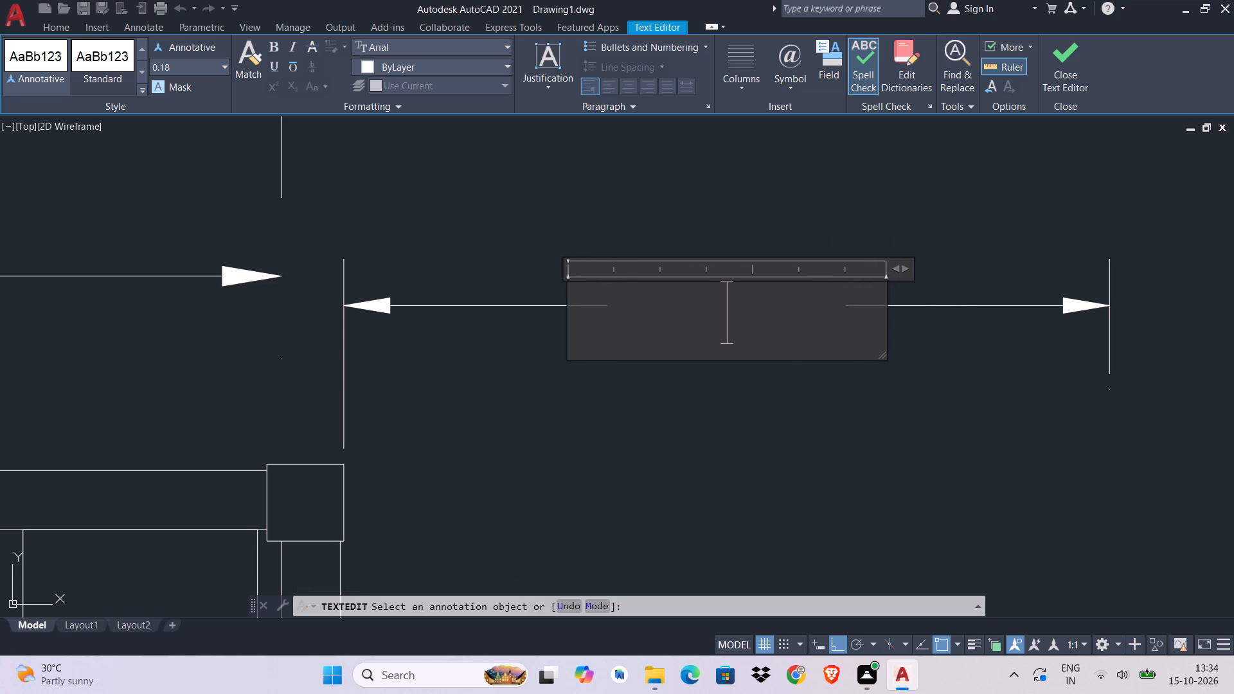
pyautogui.write('3.00')
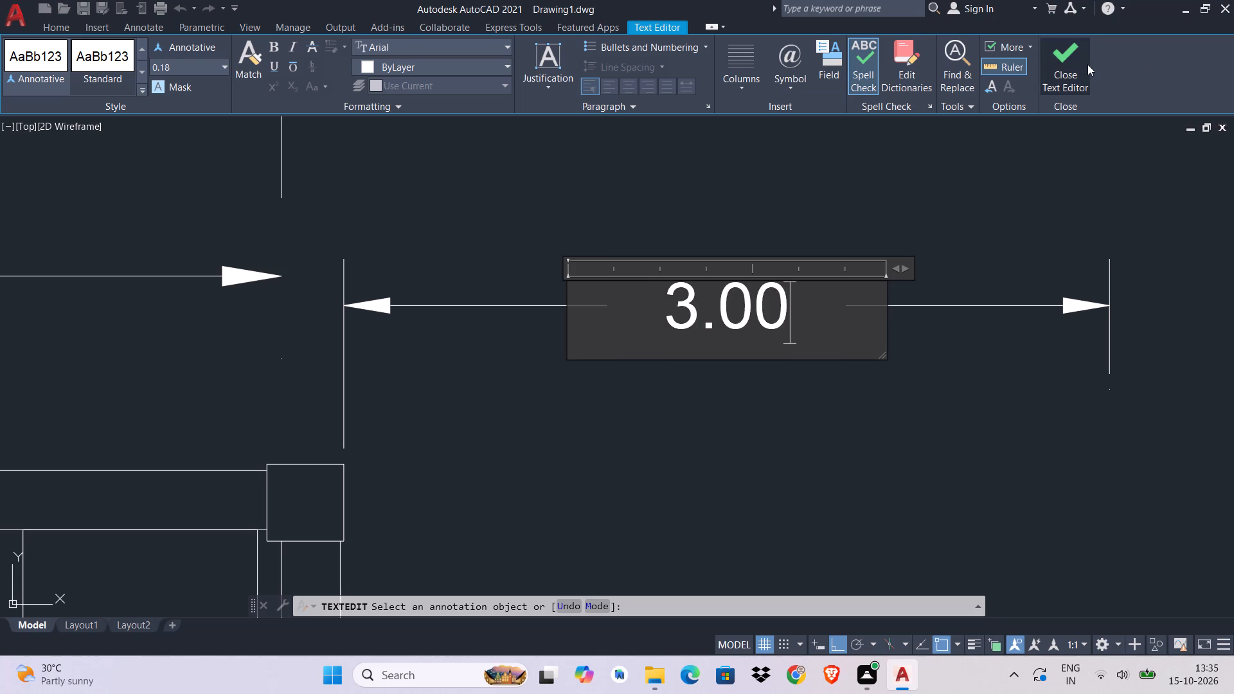
pyautogui.click(1087, 64)
pyautogui.scroll(-4, 863, 375)
pyautogui.moveTo(576, 366); pyautogui.dragTo(625, 312, button='middle')
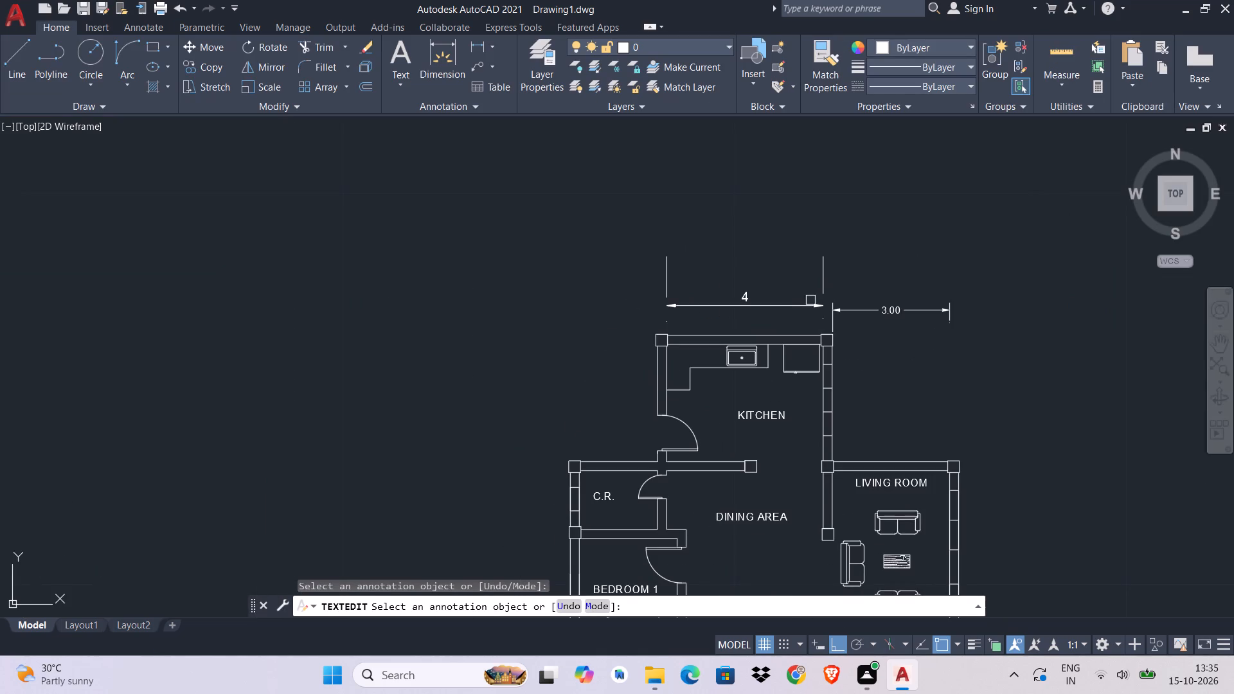
pyautogui.scroll(3, 814, 301)
pyautogui.press('Escape')
# Delete the width dimension above the kitchen's top wall.
pyautogui.click(622, 290)
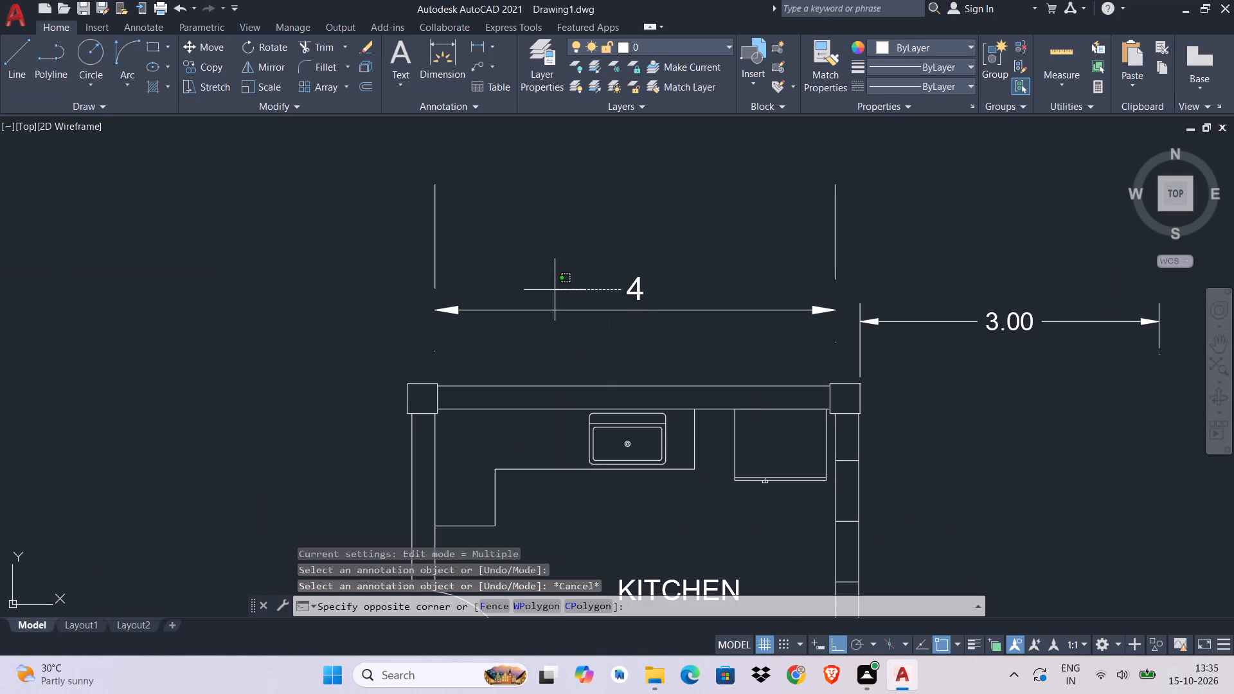
pyautogui.click(454, 330)
pyautogui.press('Escape')
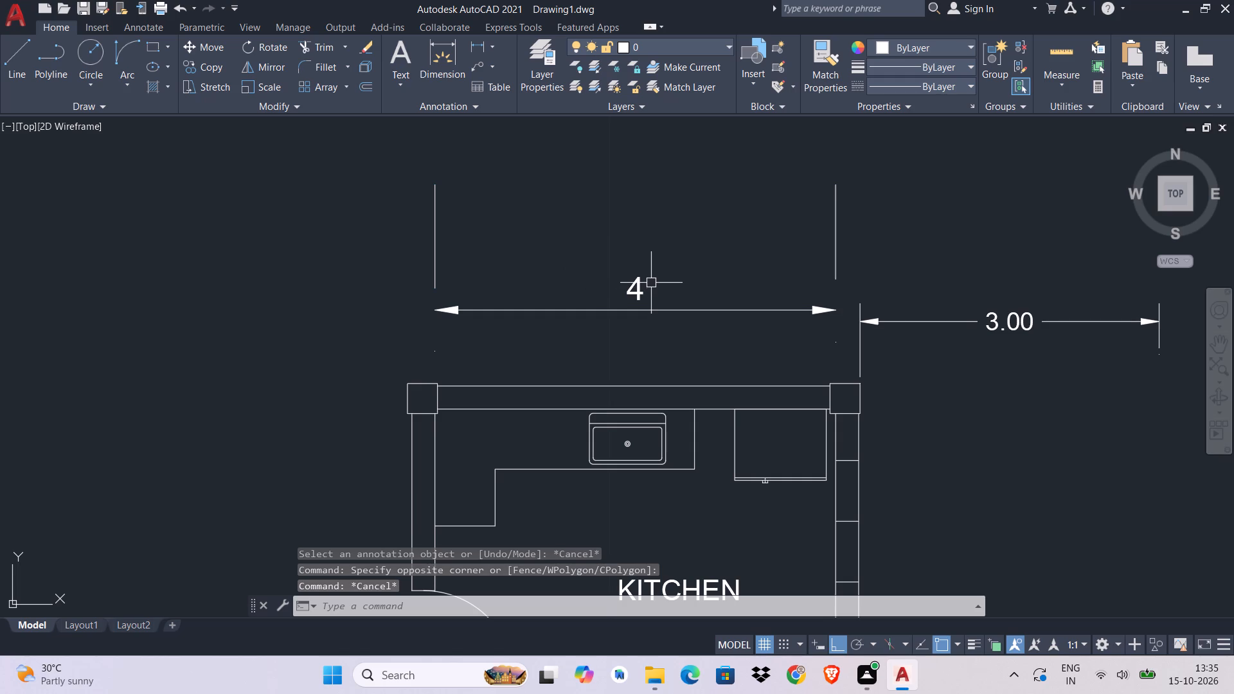
pyautogui.click(694, 313)
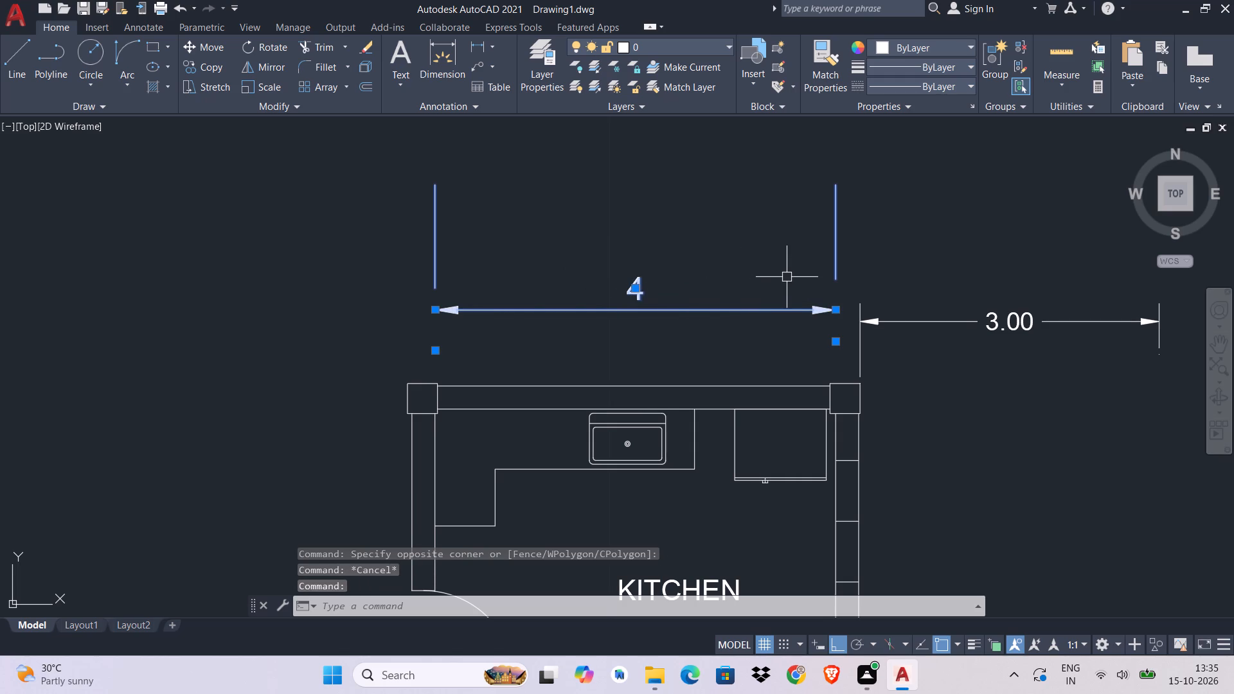
pyautogui.press('Delete')
# Copy the living room width dimension from the kitchen's top-right column corner to the outer corner of its top-left column.
pyautogui.click(843, 333)
pyautogui.click(920, 323)
pyautogui.click(864, 299)
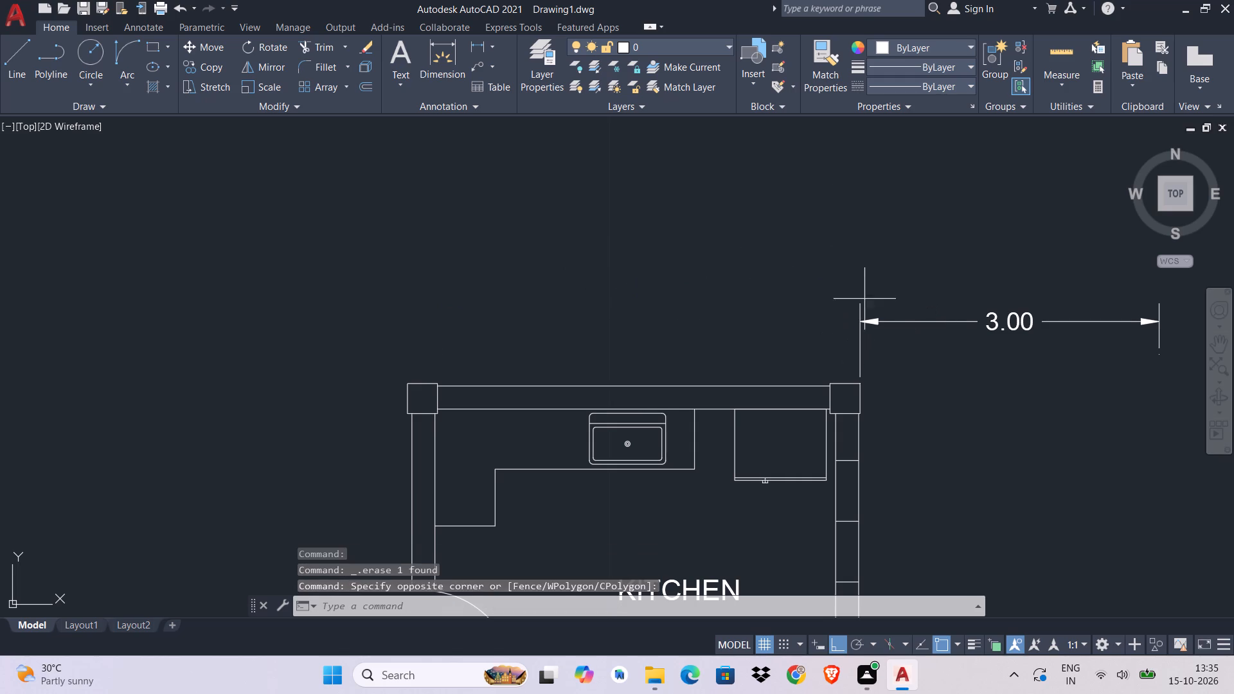
pyautogui.click(809, 346)
pyautogui.press('Escape')
pyautogui.write('CO')
pyautogui.press('space')
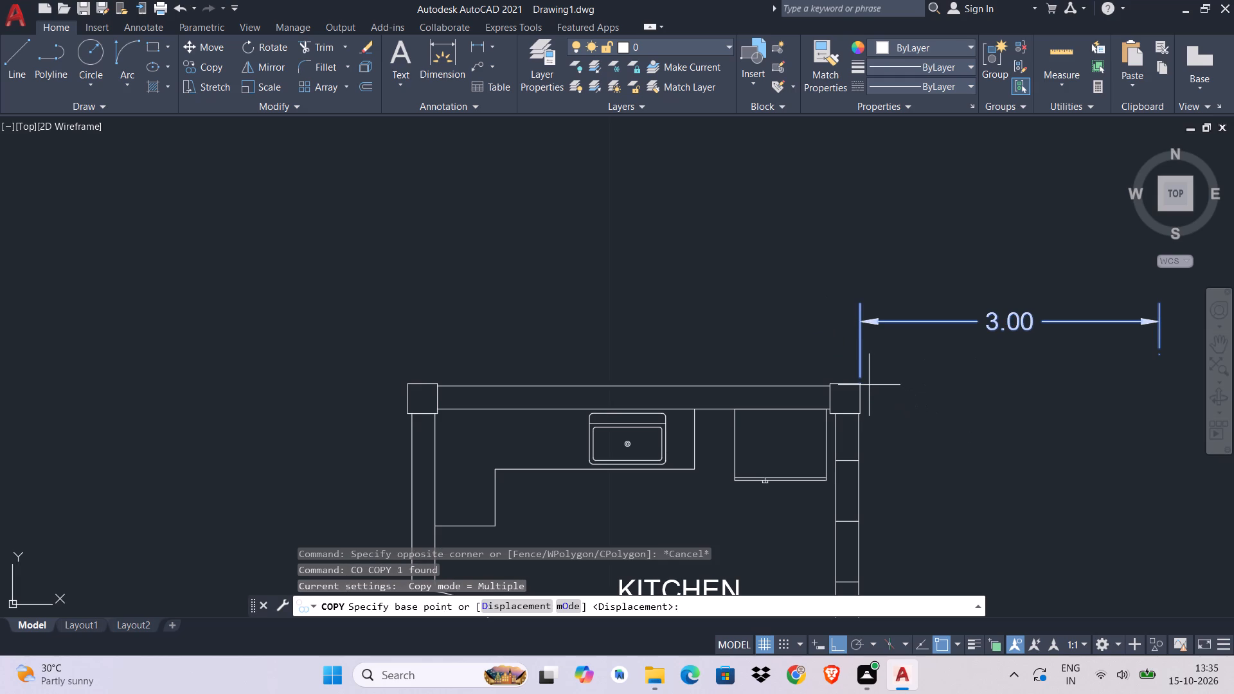
pyautogui.click(860, 381)
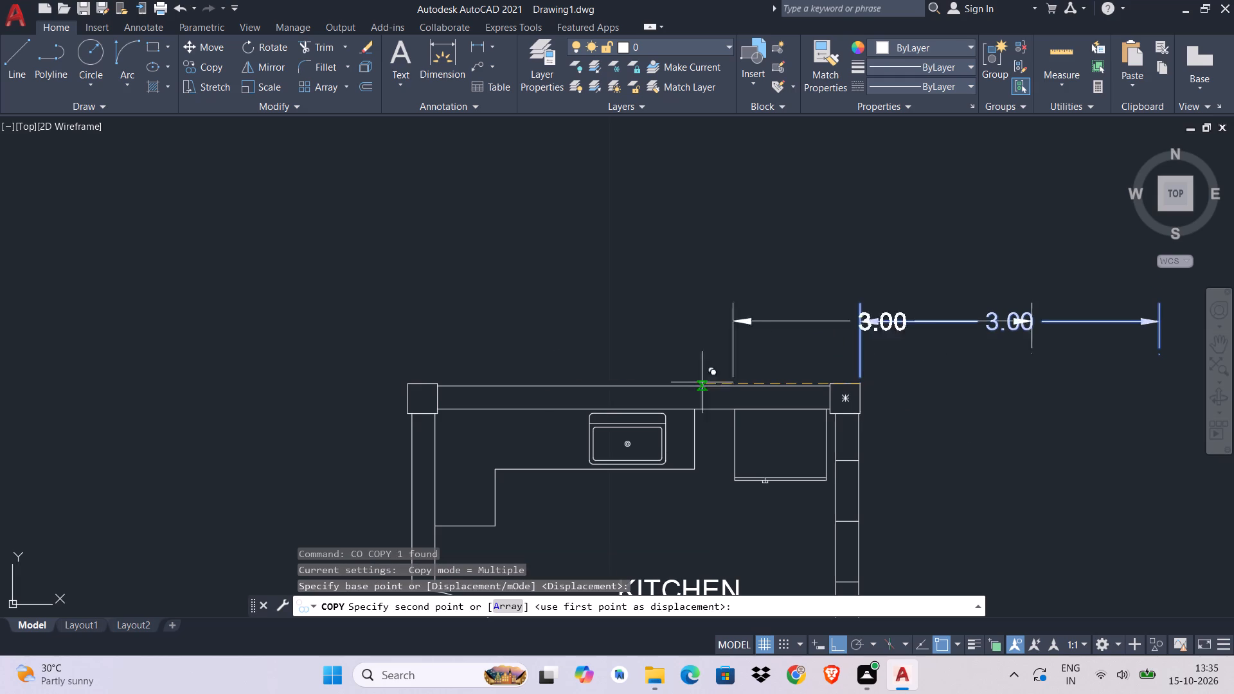
pyautogui.click(407, 387)
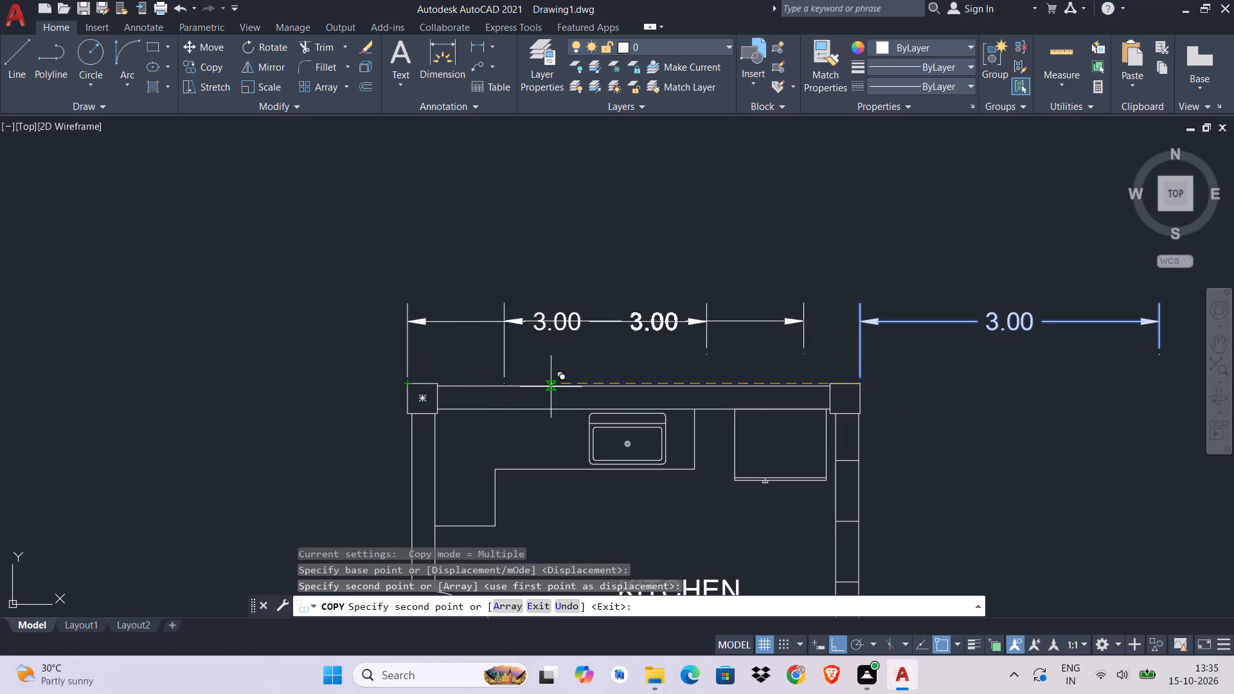
pyautogui.press('Escape')
# Stretch the copied dimension's right extension-line origin to the outer face of the kitchen's top-right column, raising its dimension line slightly.
pyautogui.click(693, 317)
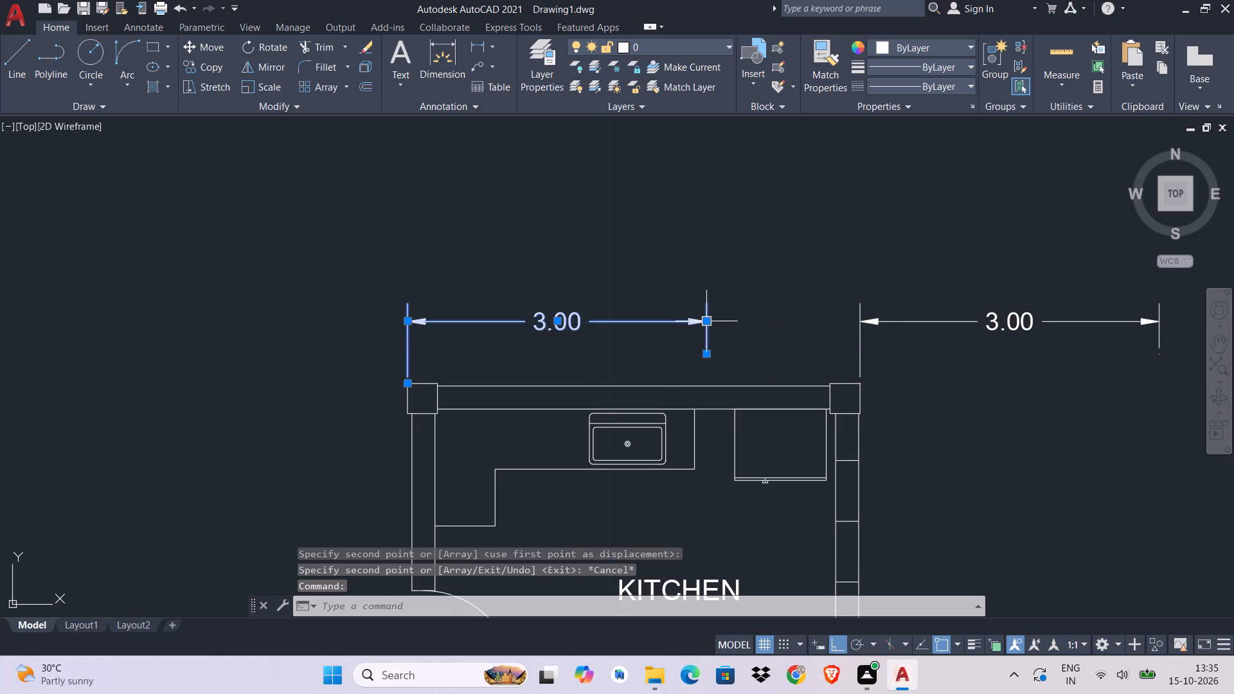
pyautogui.click(707, 321)
pyautogui.click(858, 325)
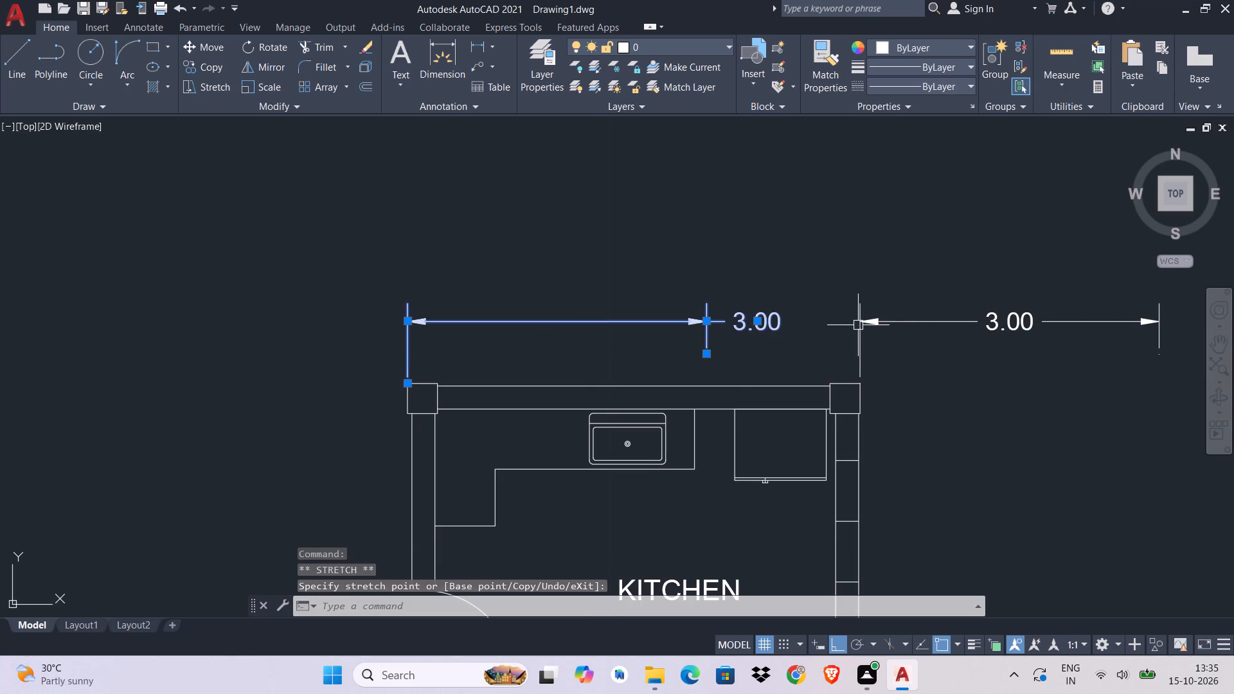
pyautogui.click(756, 319)
pyautogui.click(578, 278)
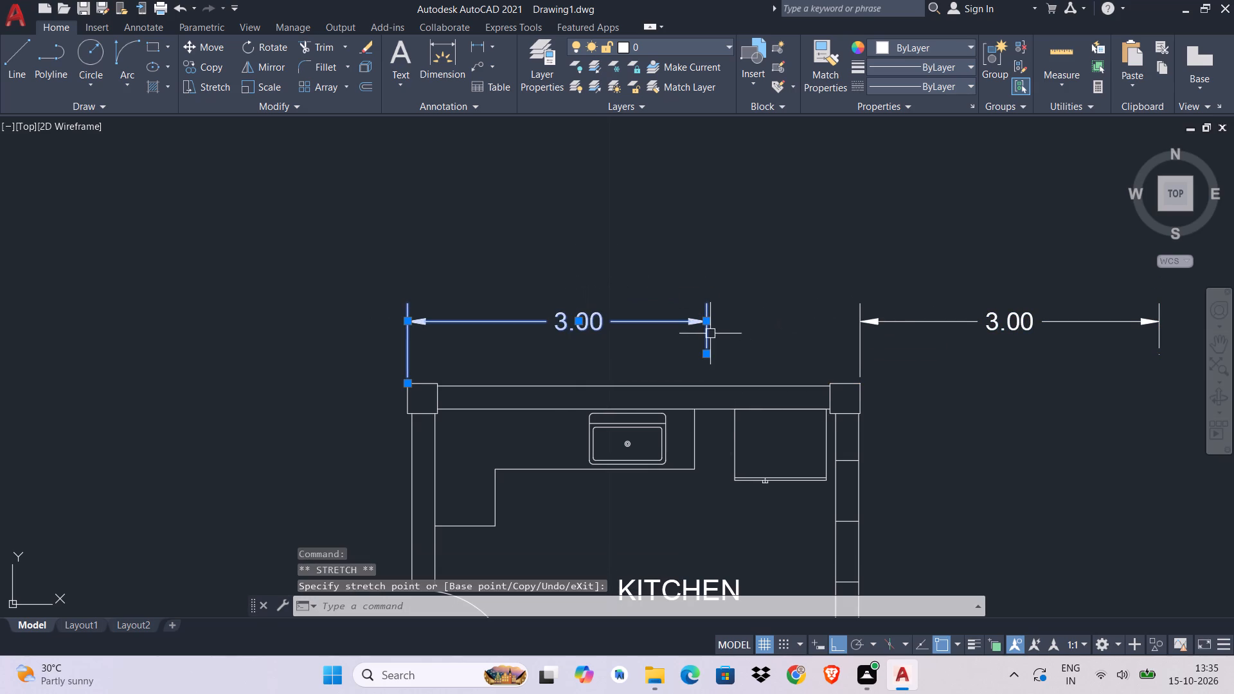
pyautogui.click(710, 324)
pyautogui.click(681, 313)
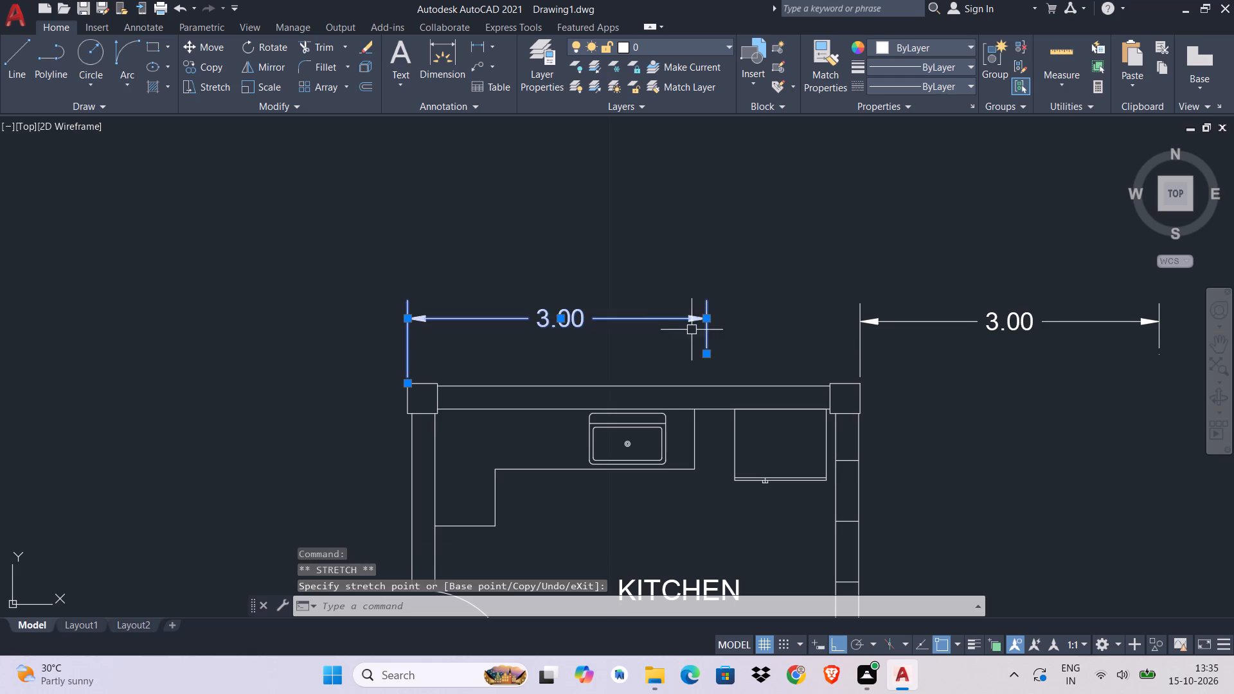
pyautogui.click(704, 351)
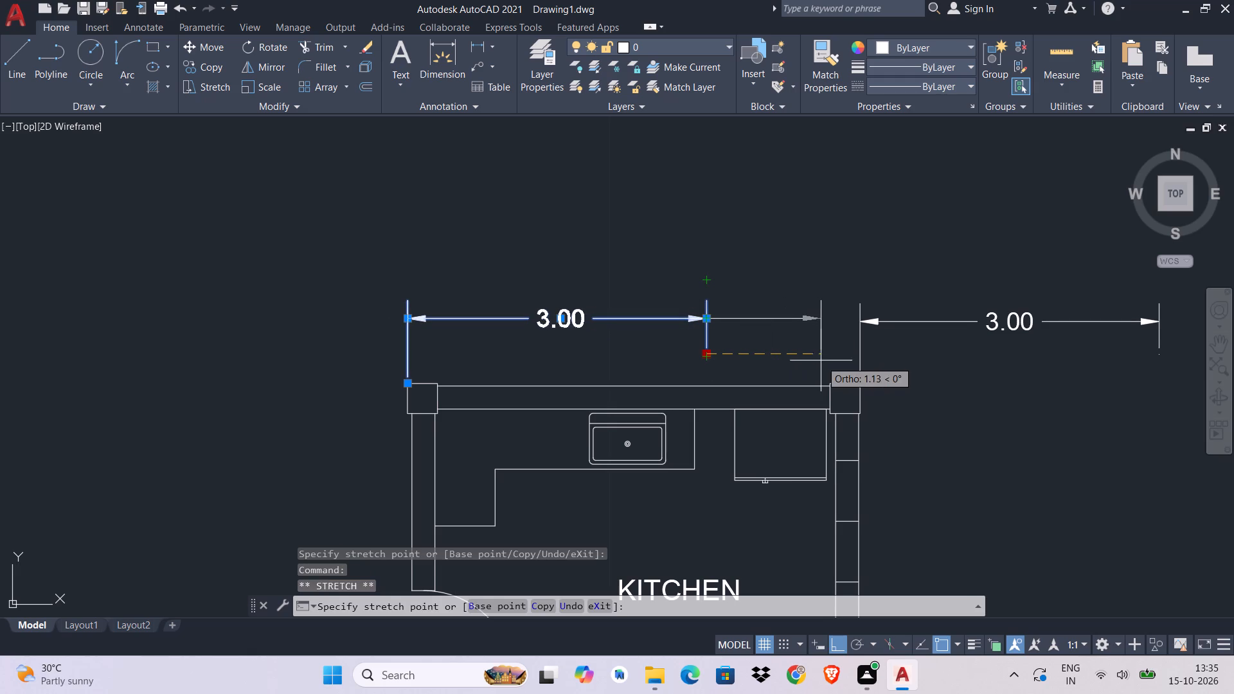
pyautogui.click(856, 364)
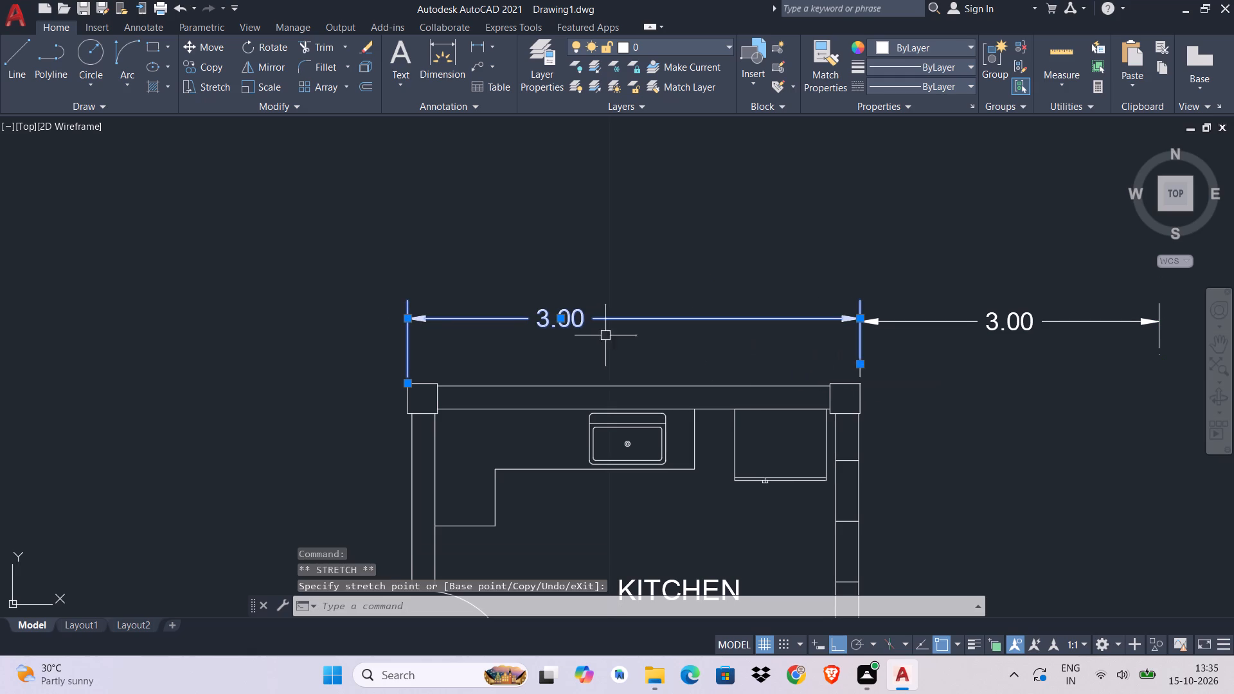
pyautogui.press('Escape')
# Move the copied dimension's text to about the middle of its dimension line above the kitchen.
pyautogui.click(566, 319)
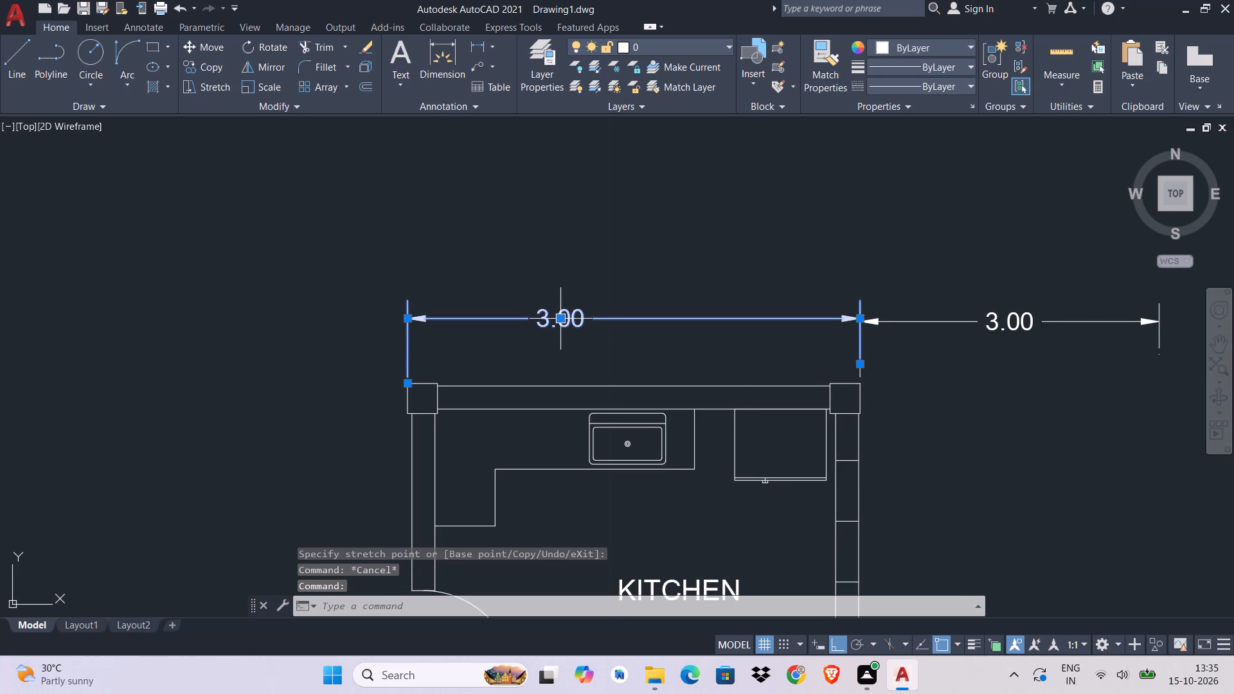
pyautogui.click(562, 321)
pyautogui.click(622, 324)
pyautogui.press('Escape')
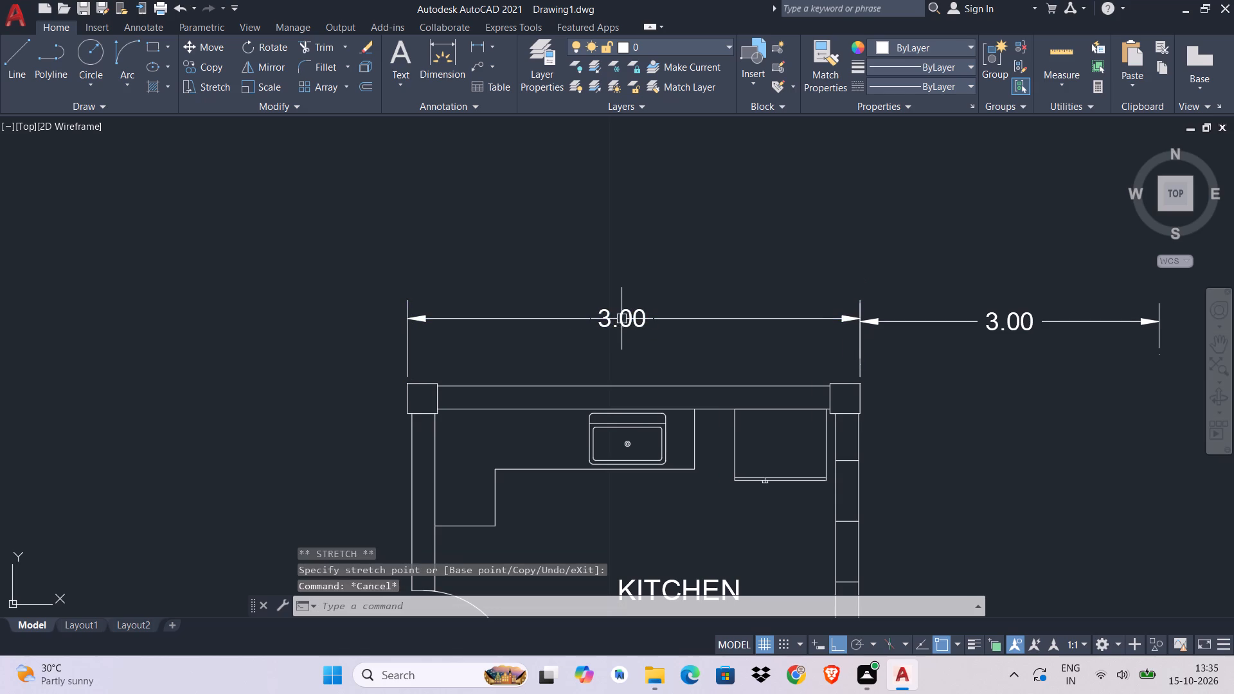
# Replace the kitchen width dimension's text with 4.00.
pyautogui.doubleClick(621, 318)
pyautogui.moveTo(648, 318); pyautogui.dragTo(567, 330)
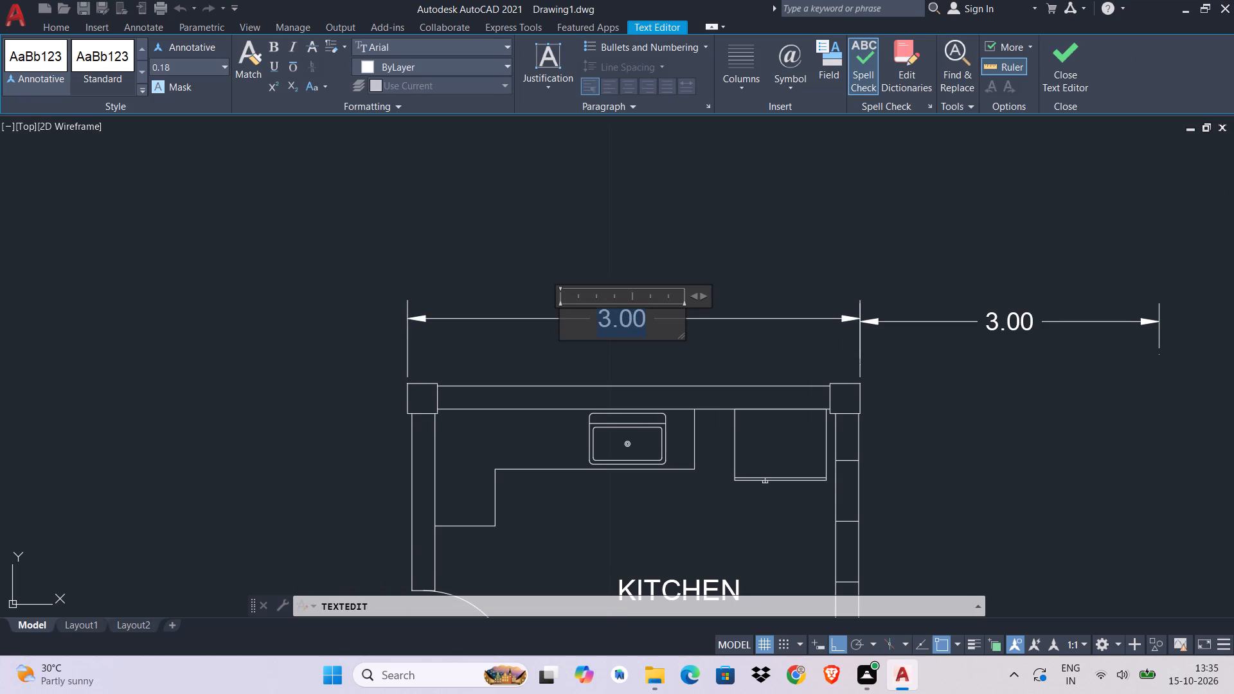
pyautogui.press('BackSpace')
pyautogui.write('4.00')
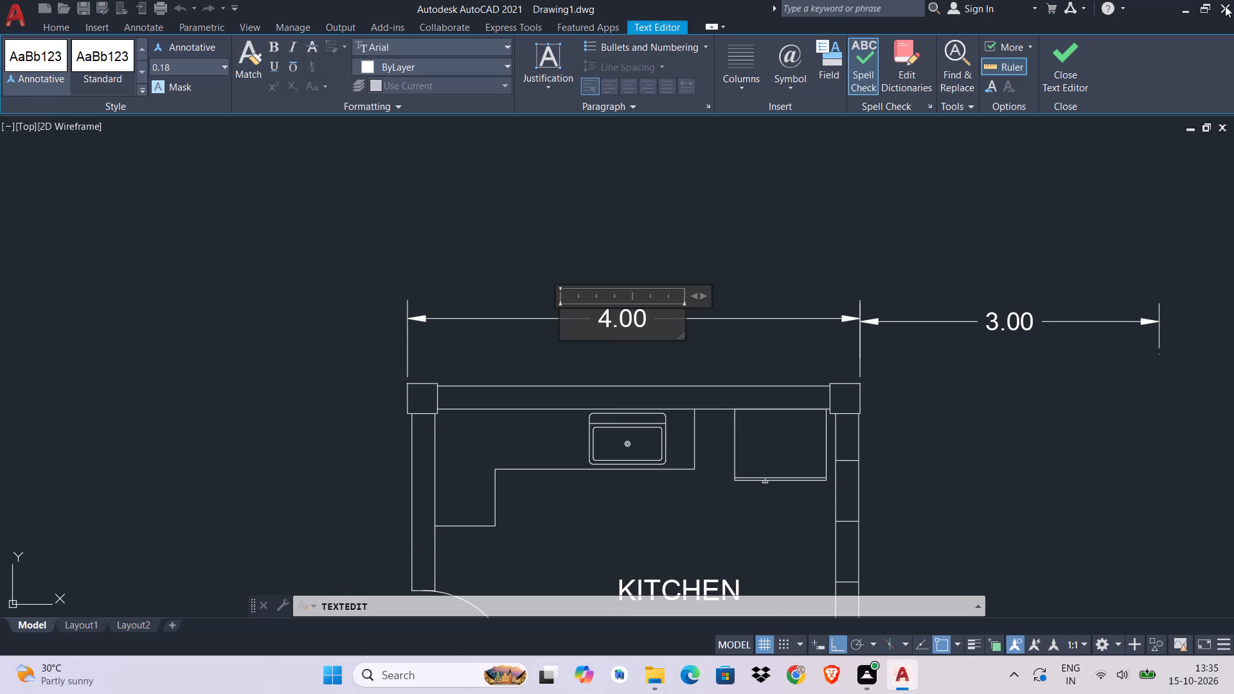
pyautogui.click(1059, 74)
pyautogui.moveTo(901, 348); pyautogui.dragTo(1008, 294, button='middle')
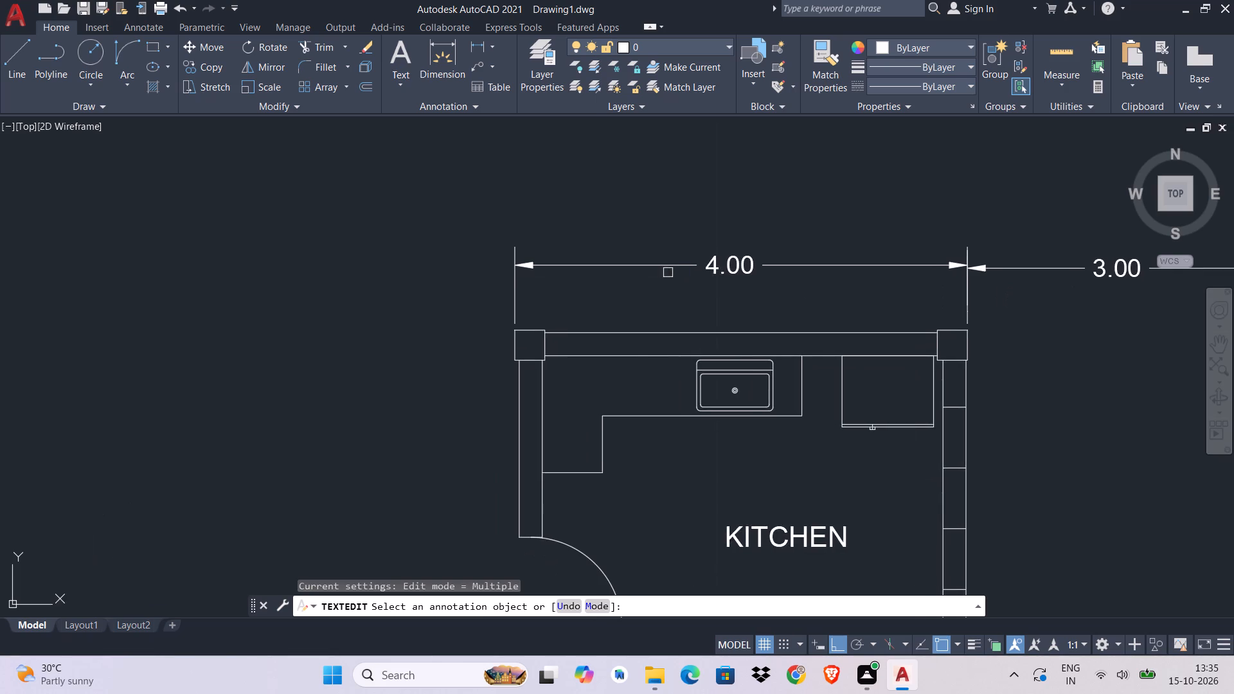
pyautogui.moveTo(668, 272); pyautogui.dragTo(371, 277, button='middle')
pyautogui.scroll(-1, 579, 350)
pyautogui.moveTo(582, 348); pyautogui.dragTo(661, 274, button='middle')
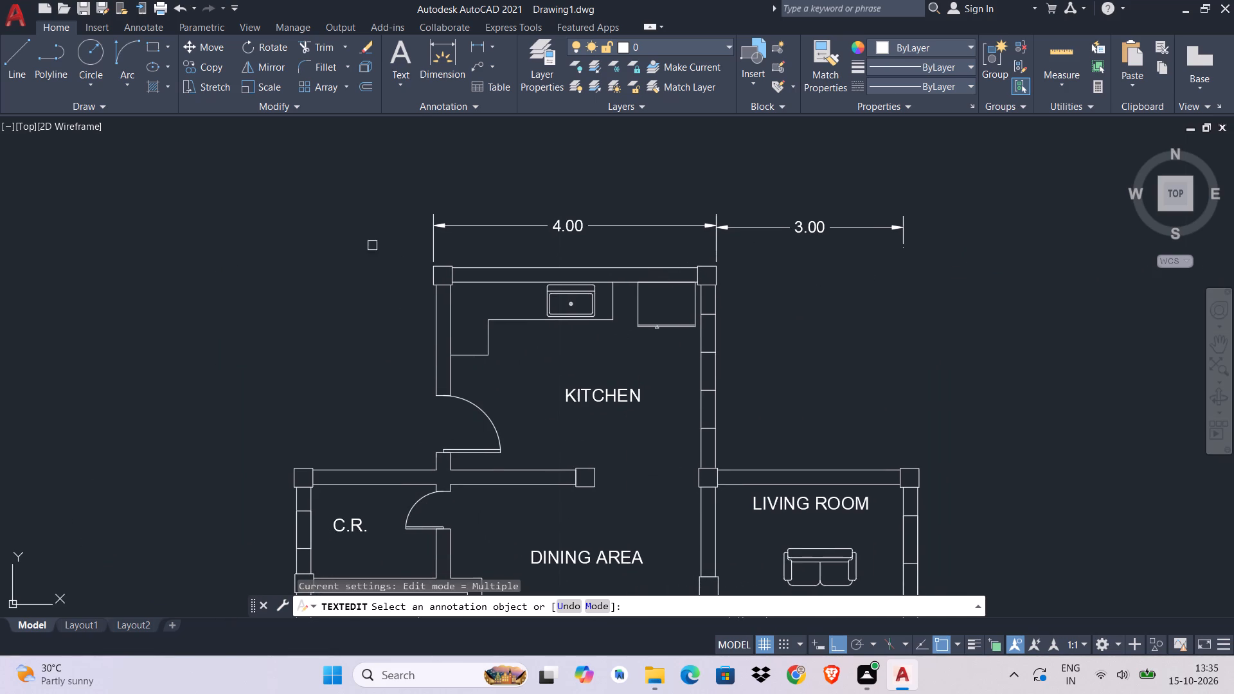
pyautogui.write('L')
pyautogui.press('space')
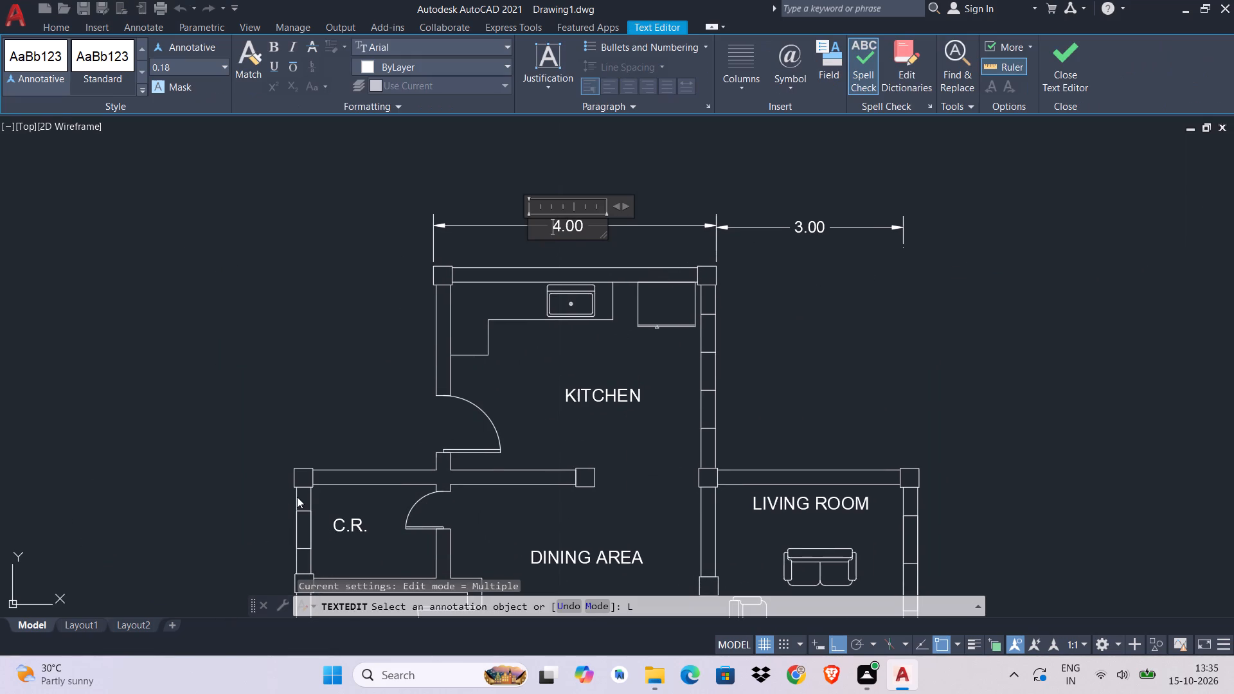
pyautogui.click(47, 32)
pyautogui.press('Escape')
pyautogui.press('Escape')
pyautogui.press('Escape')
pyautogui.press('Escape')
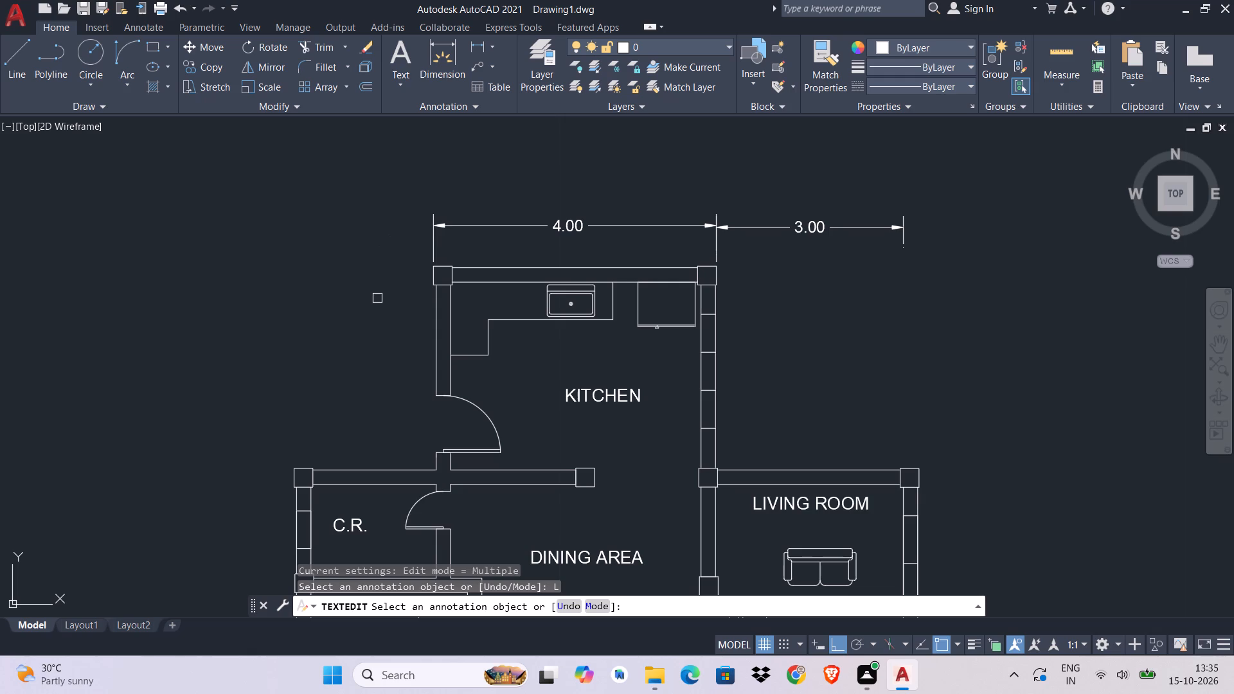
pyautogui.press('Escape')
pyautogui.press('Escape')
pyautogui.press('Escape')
# Draw a vertical guide line from the C.R.'s outer left wall up past the level of the kitchen width dimension.
pyautogui.press('l')
pyautogui.press('space')
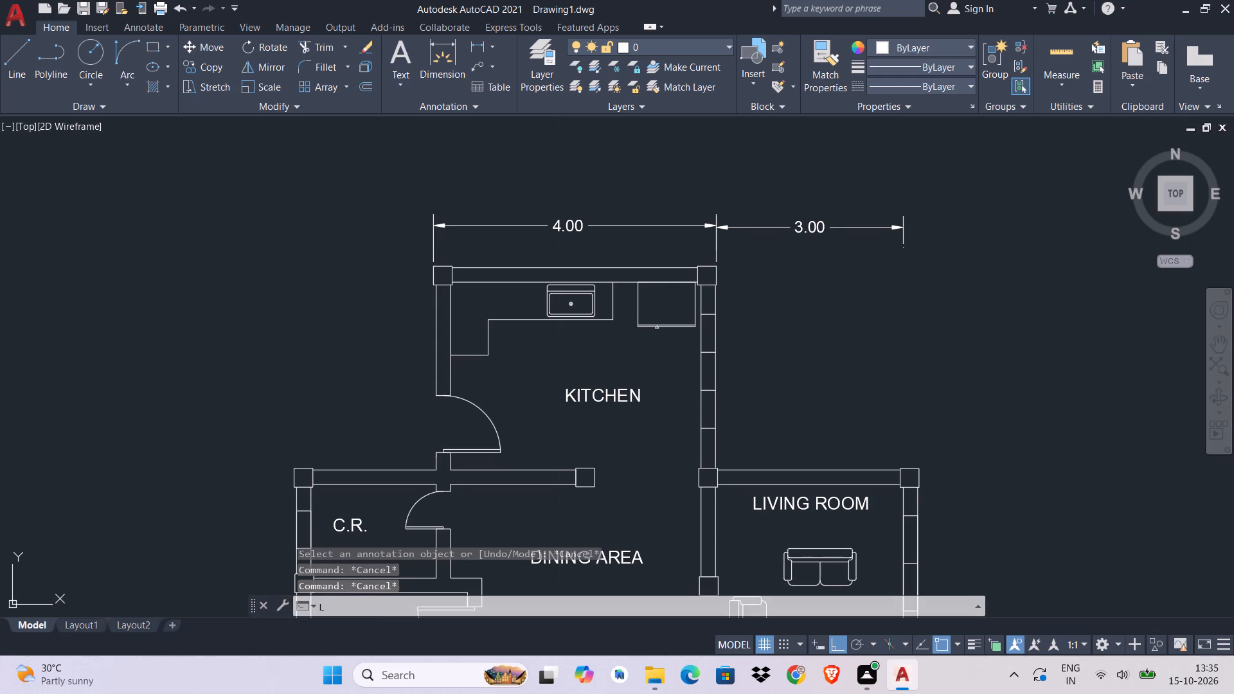
pyautogui.click(294, 513)
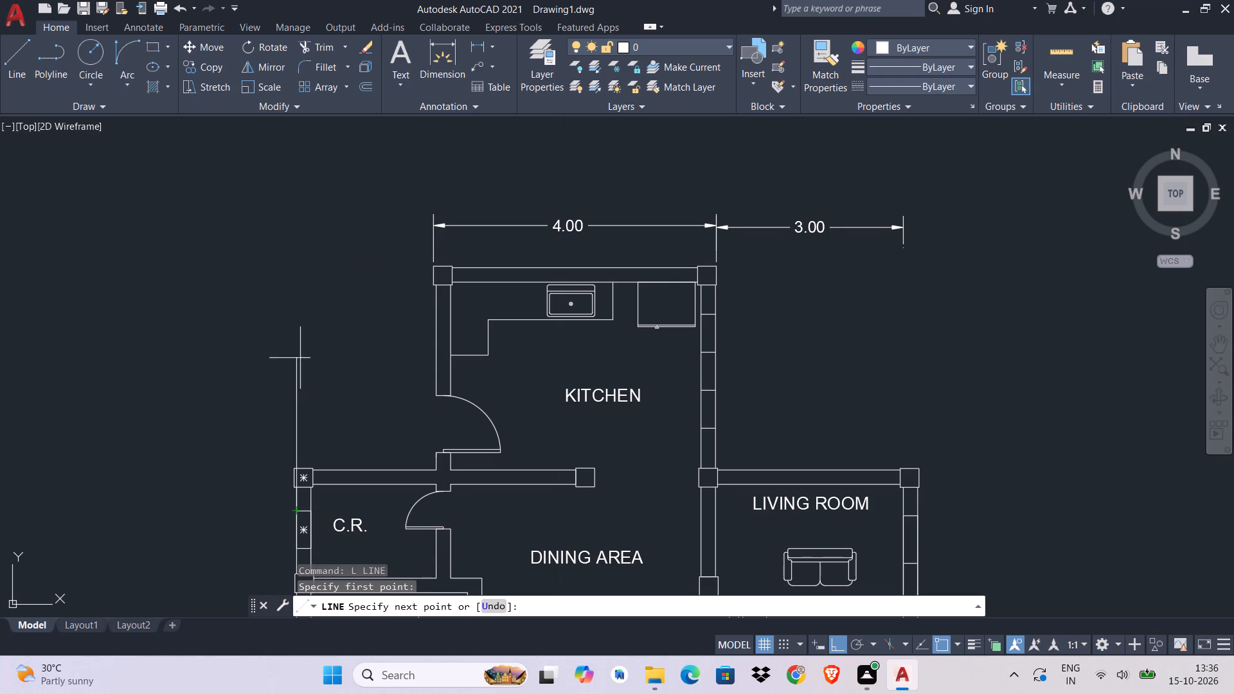
pyautogui.click(295, 166)
pyautogui.press('Escape')
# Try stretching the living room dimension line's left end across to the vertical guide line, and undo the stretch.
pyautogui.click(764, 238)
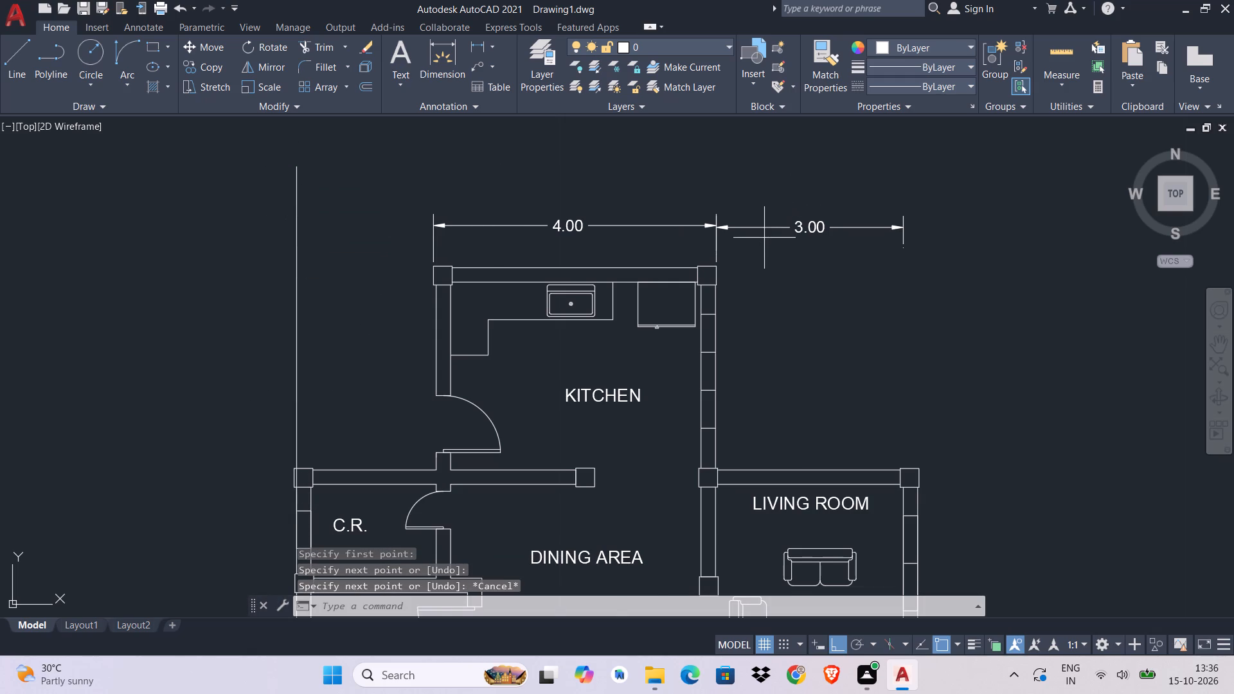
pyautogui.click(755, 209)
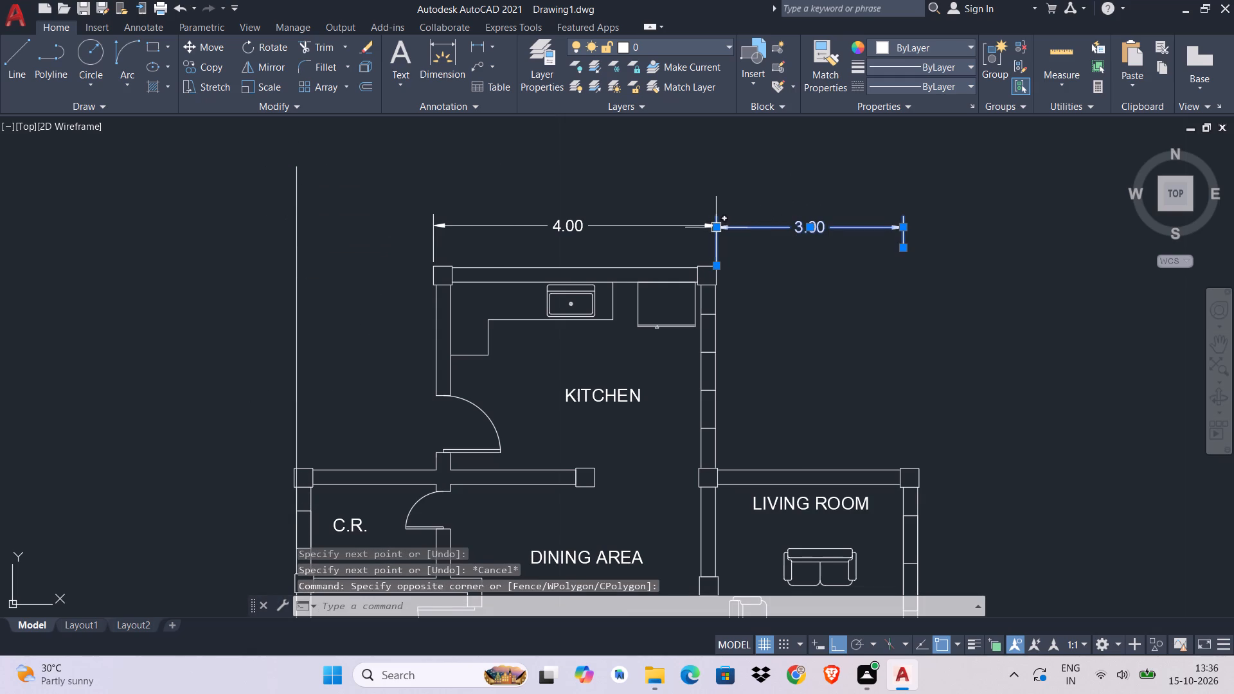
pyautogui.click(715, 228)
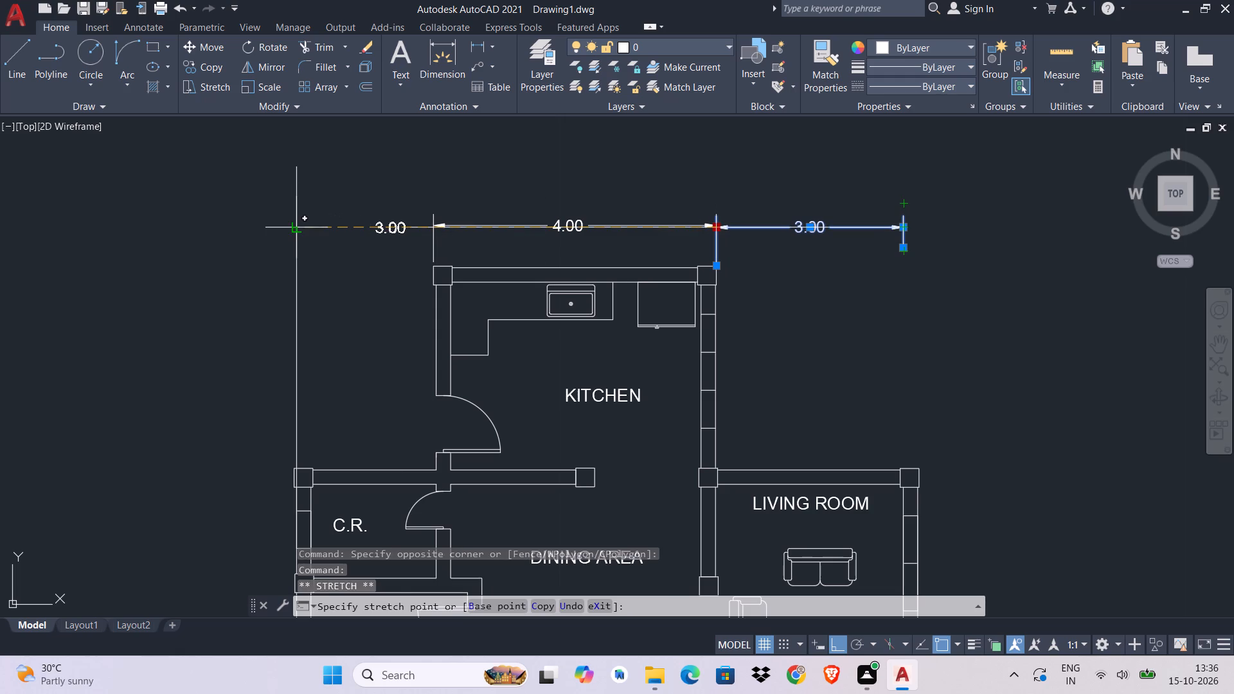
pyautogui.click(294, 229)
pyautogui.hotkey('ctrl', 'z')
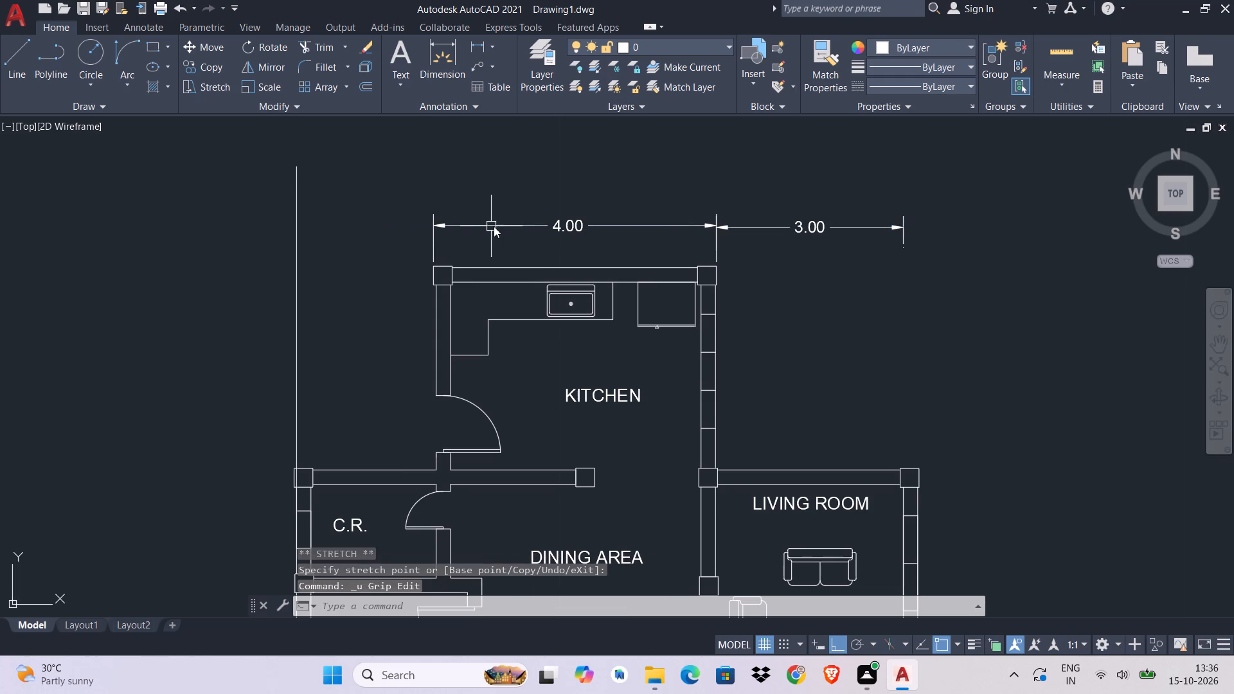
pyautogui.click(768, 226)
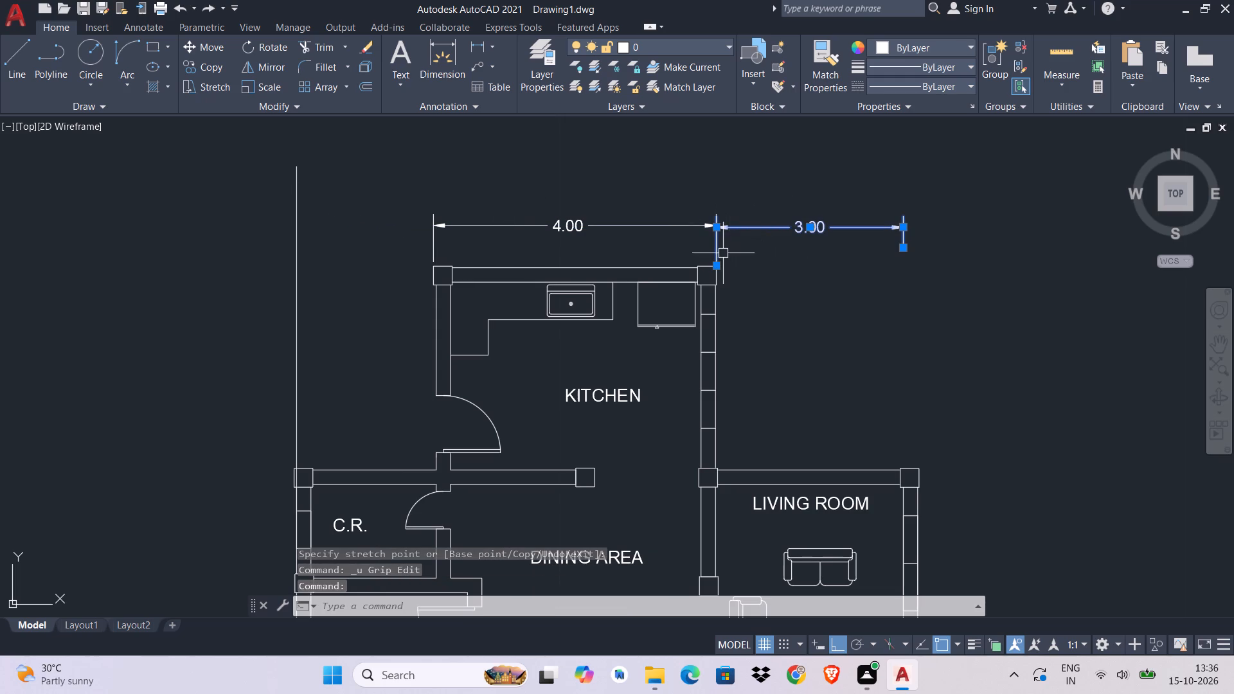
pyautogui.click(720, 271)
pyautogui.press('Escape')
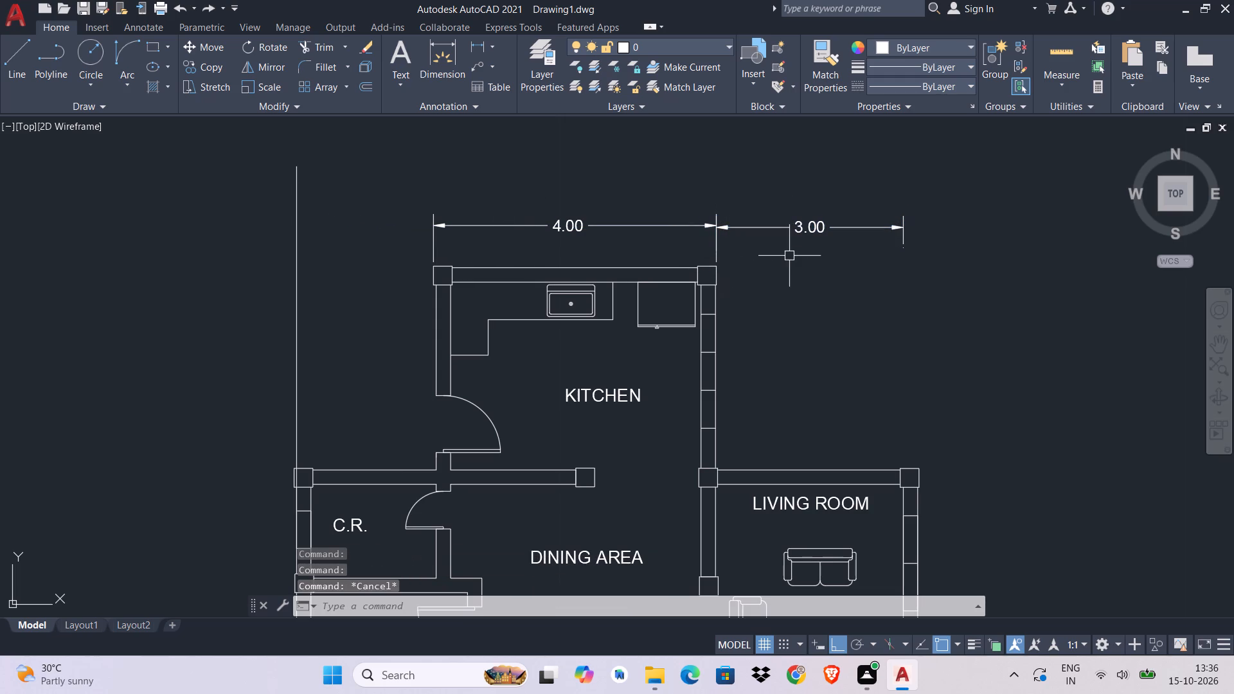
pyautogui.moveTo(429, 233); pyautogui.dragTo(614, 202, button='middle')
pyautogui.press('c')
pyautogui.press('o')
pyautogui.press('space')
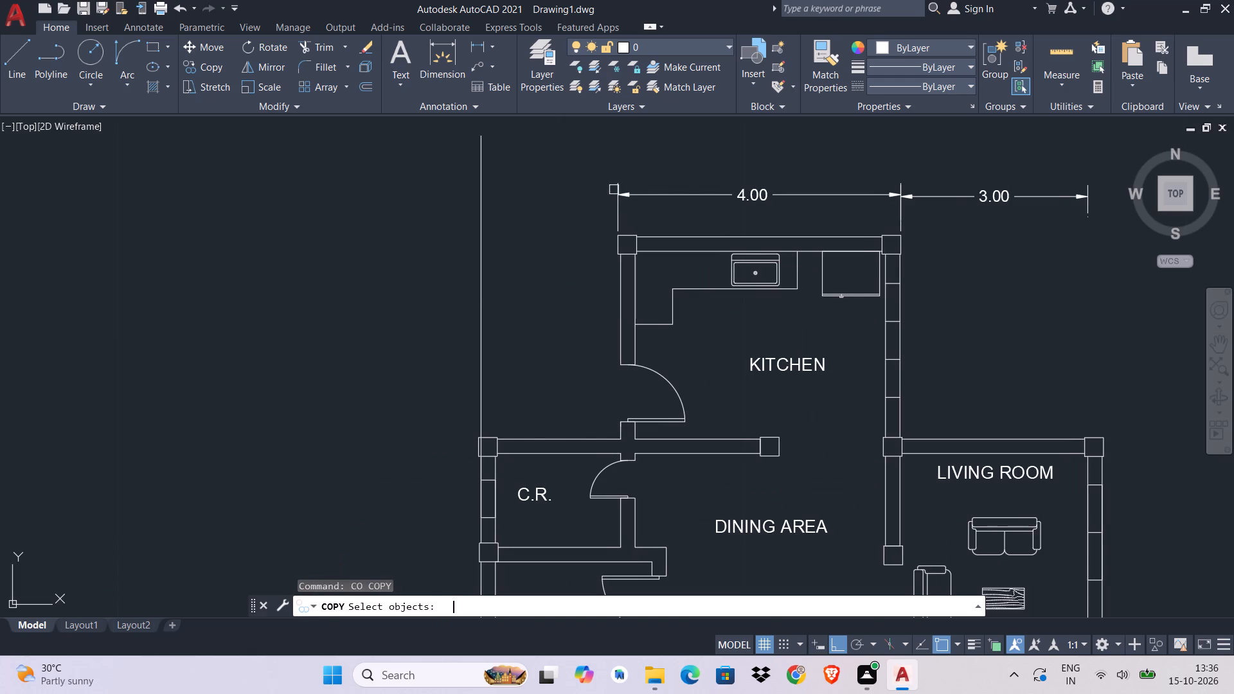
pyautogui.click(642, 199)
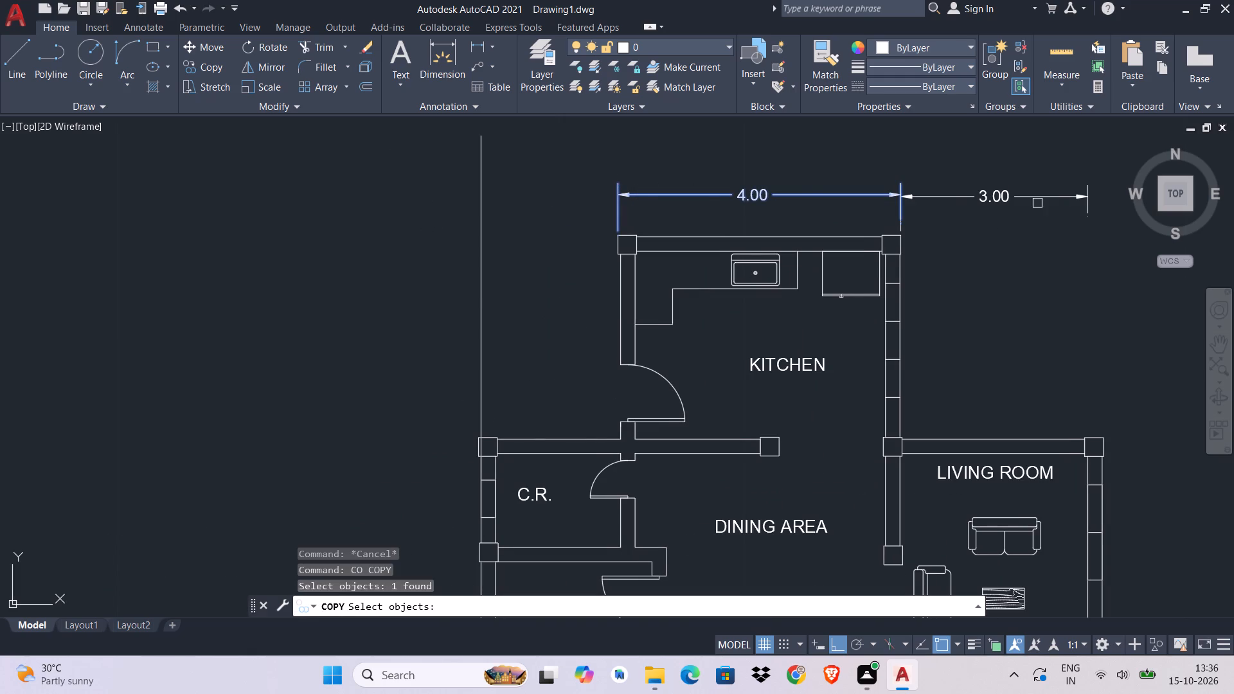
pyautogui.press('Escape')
# Copy the living room's 3.00 dimension horizontally so its right end meets the left end of the kitchen width dimension.
pyautogui.click(922, 193)
pyautogui.press('c')
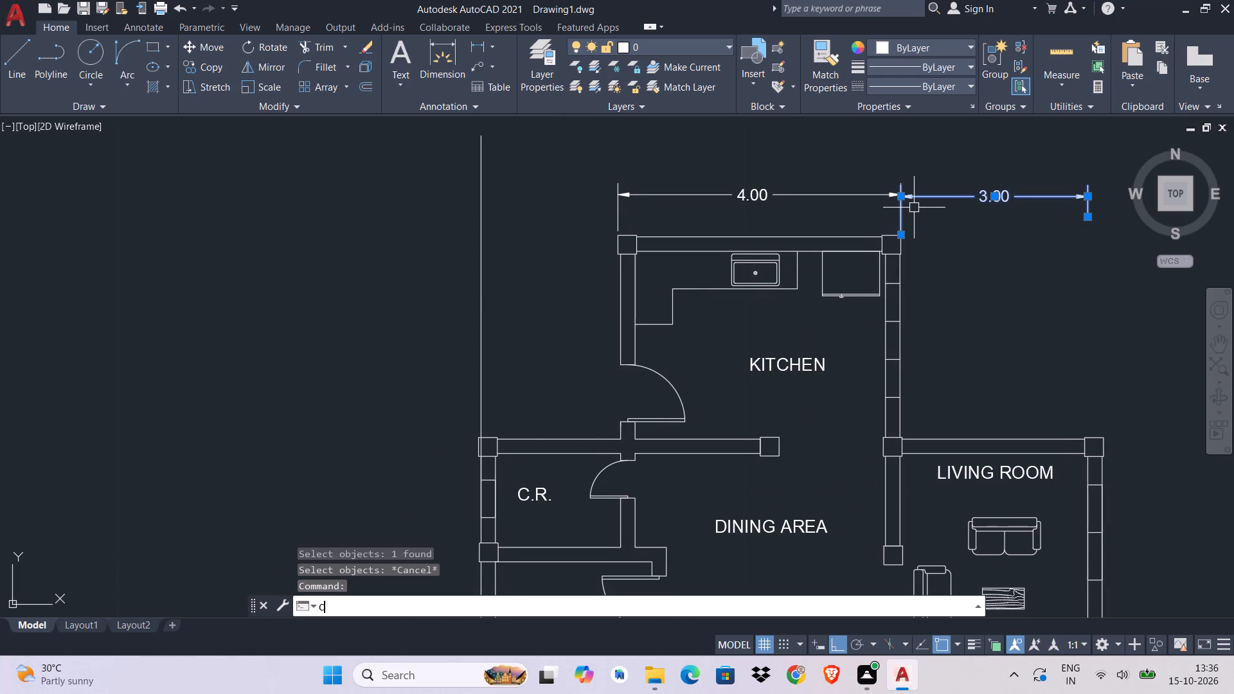
pyautogui.write('O')
pyautogui.press('space')
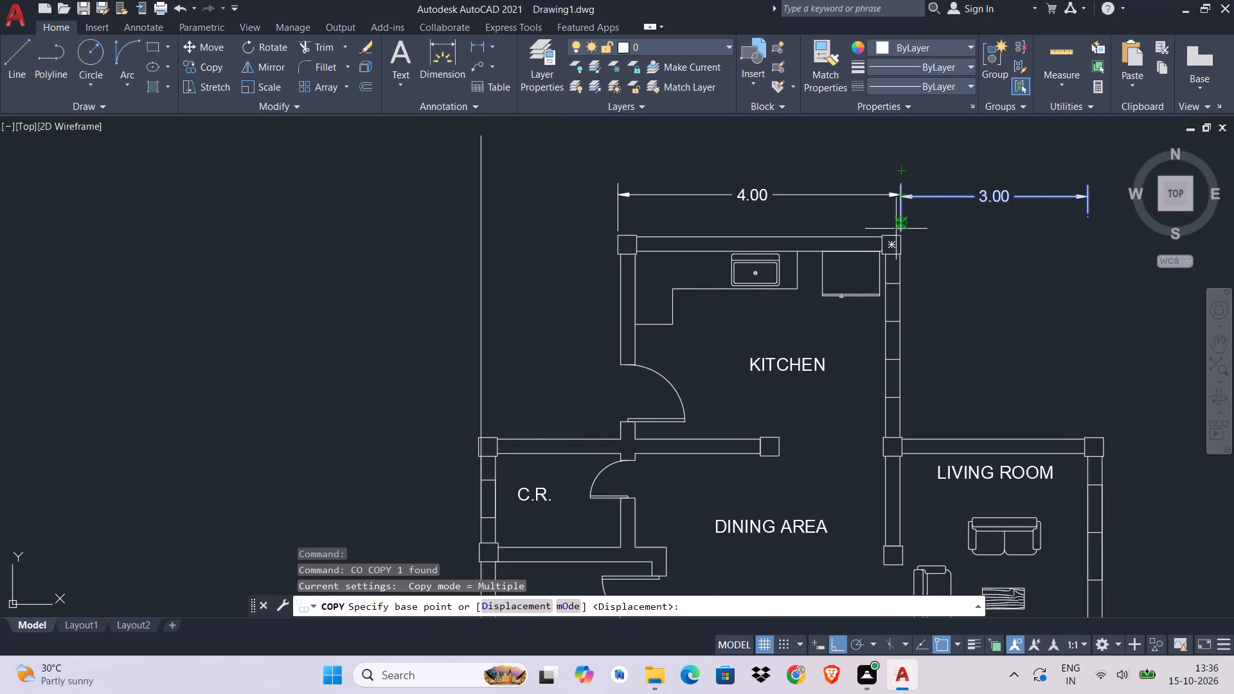
pyautogui.click(902, 227)
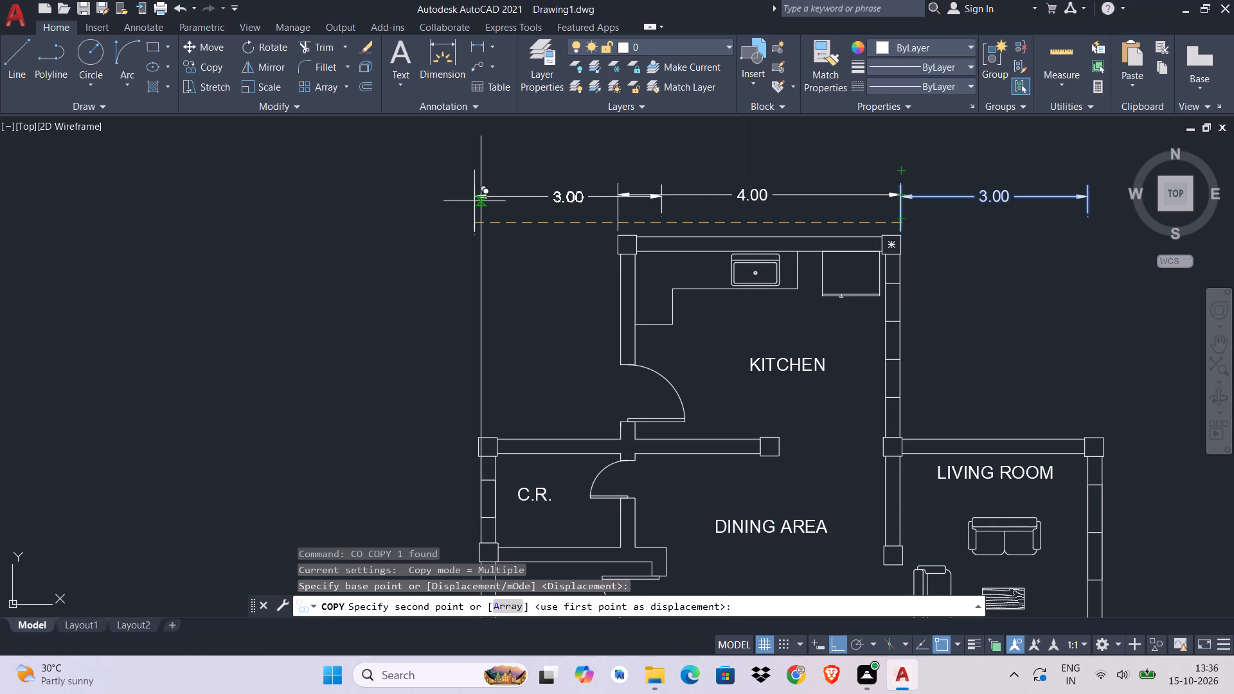
pyautogui.click(431, 215)
pyautogui.press('Escape')
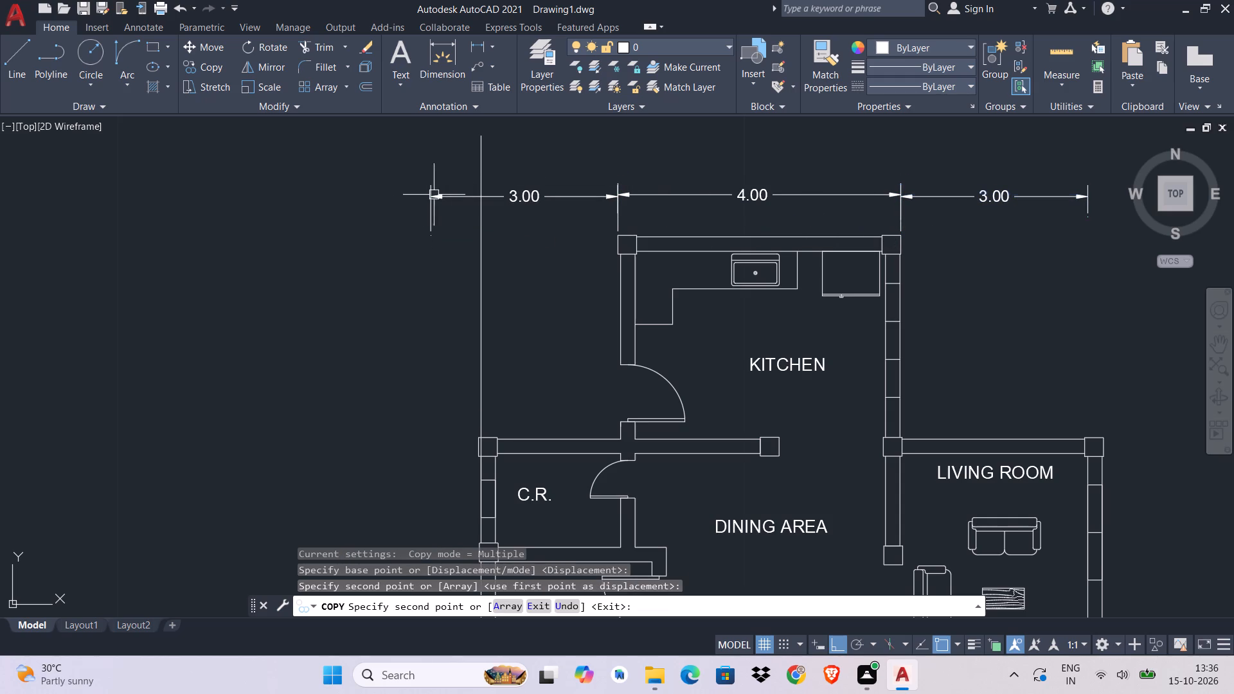
# Stretch the copied dimension's left extension point to the vertical guide line above the C.R.'s outer wall.
pyautogui.click(434, 197)
pyautogui.click(430, 237)
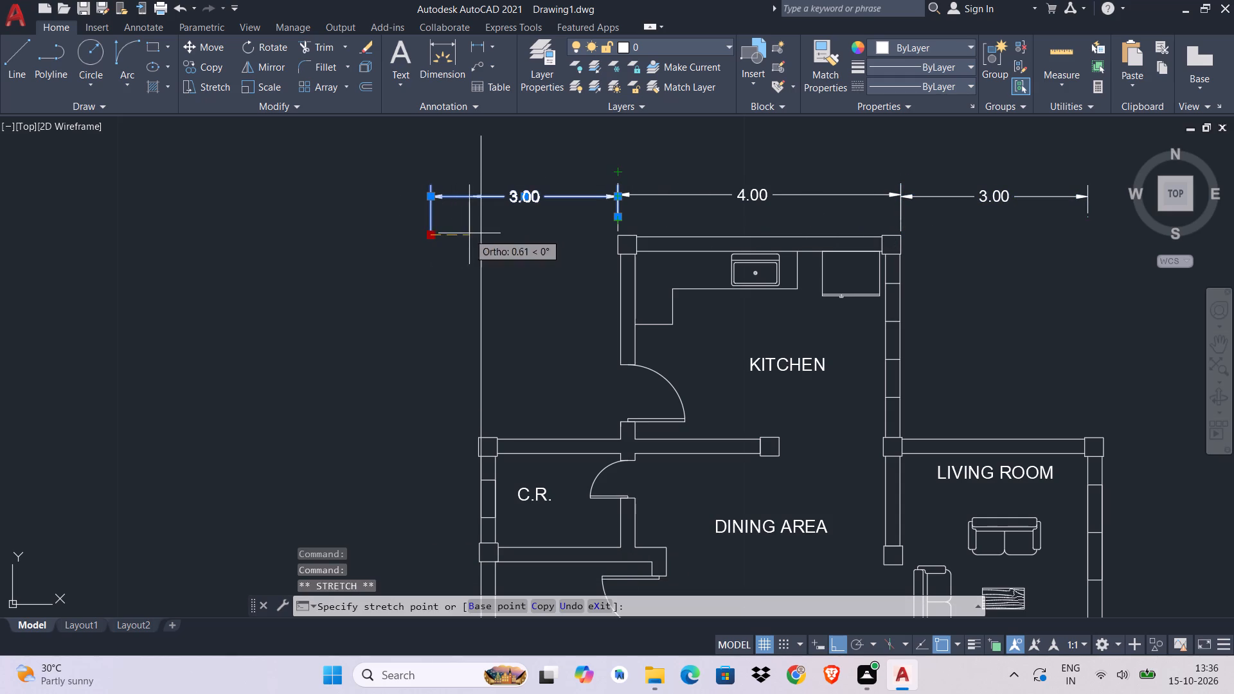
pyautogui.click(481, 236)
pyautogui.press('Escape')
# Move the copied dimension's text to about the middle of its shortened dimension line above the C.R.
pyautogui.click(530, 193)
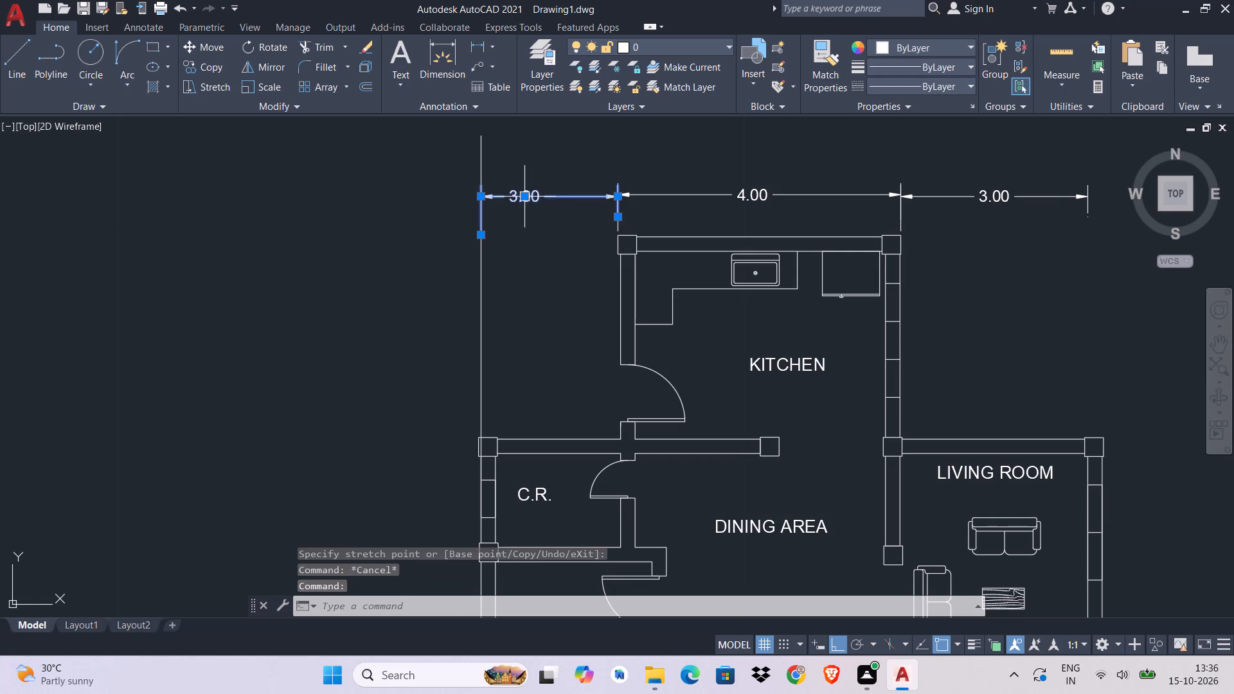
pyautogui.click(524, 196)
pyautogui.click(551, 196)
pyautogui.press('Escape')
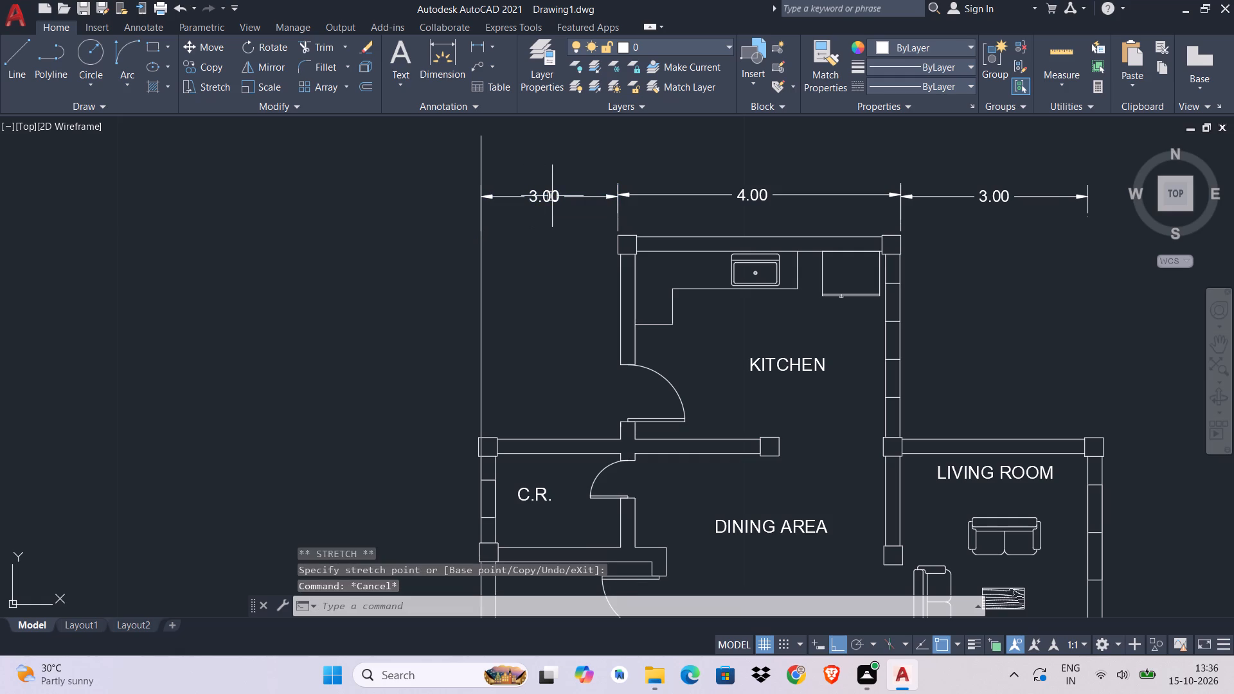
# Replace the C.R. width dimension's text with 2.00.
pyautogui.doubleClick(552, 196)
pyautogui.moveTo(575, 200); pyautogui.dragTo(539, 191)
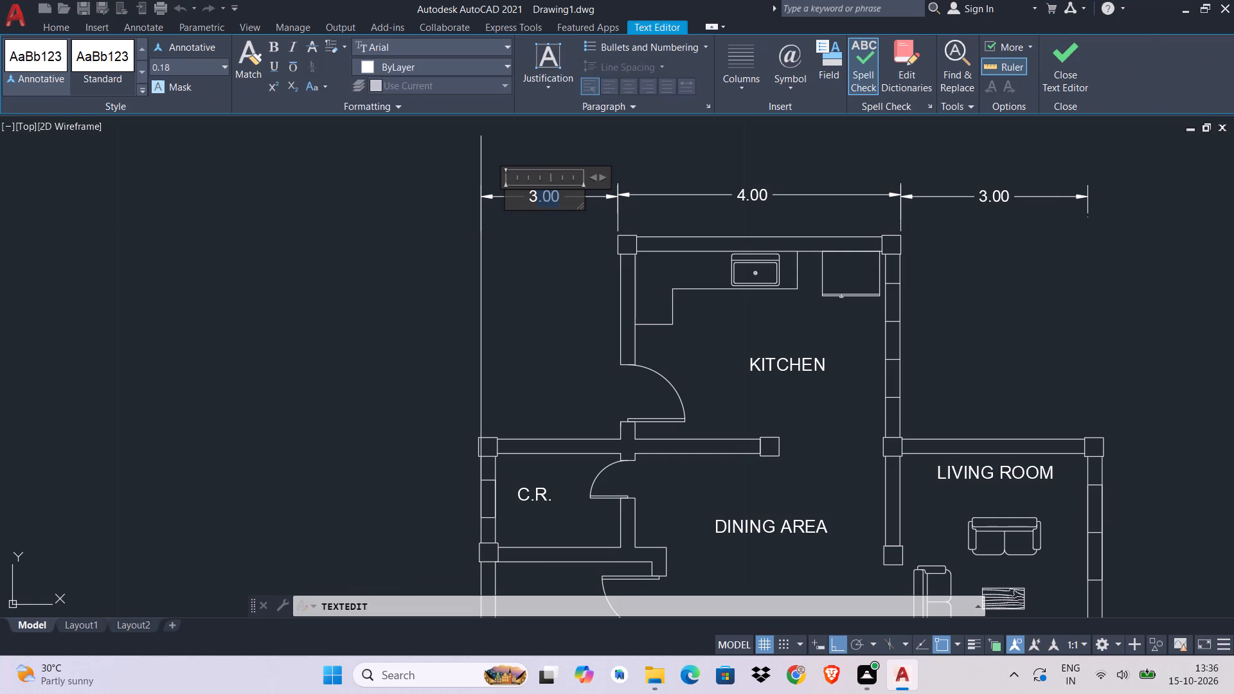
pyautogui.moveTo(539, 191); pyautogui.dragTo(542, 191)
pyautogui.click(568, 197)
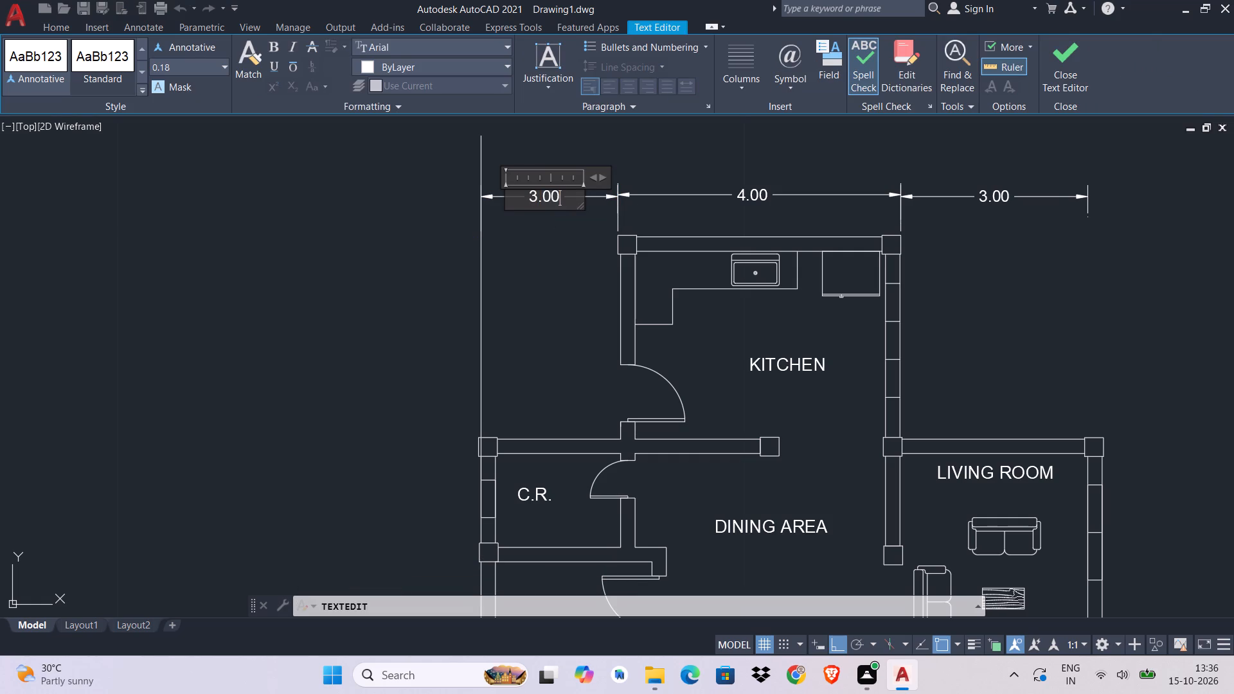
pyautogui.click(539, 196)
pyautogui.press('BackSpace')
pyautogui.press('2')
pyautogui.click(1066, 60)
pyautogui.scroll(-2, 737, 307)
pyautogui.moveTo(737, 307); pyautogui.dragTo(693, 283, button='middle')
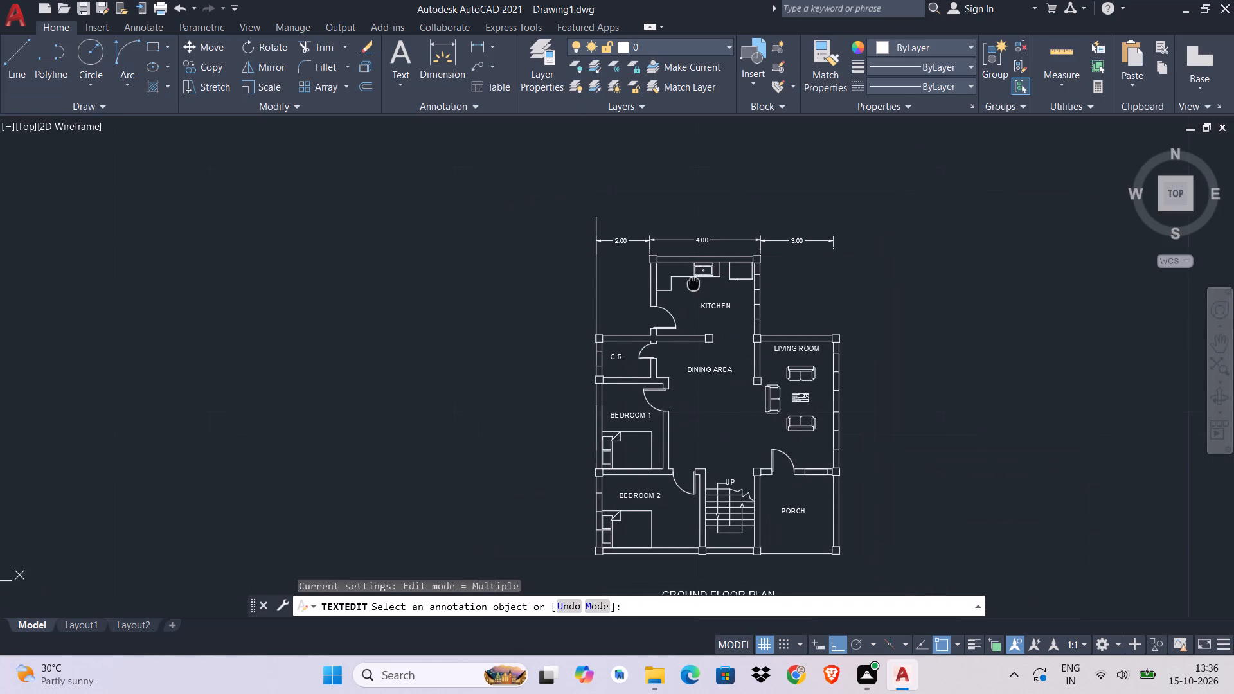
pyautogui.moveTo(693, 283); pyautogui.dragTo(693, 282, button='middle')
pyautogui.press('Escape')
# Delete the vertical guide line above the C.R.'s outer left wall.
pyautogui.click(595, 308)
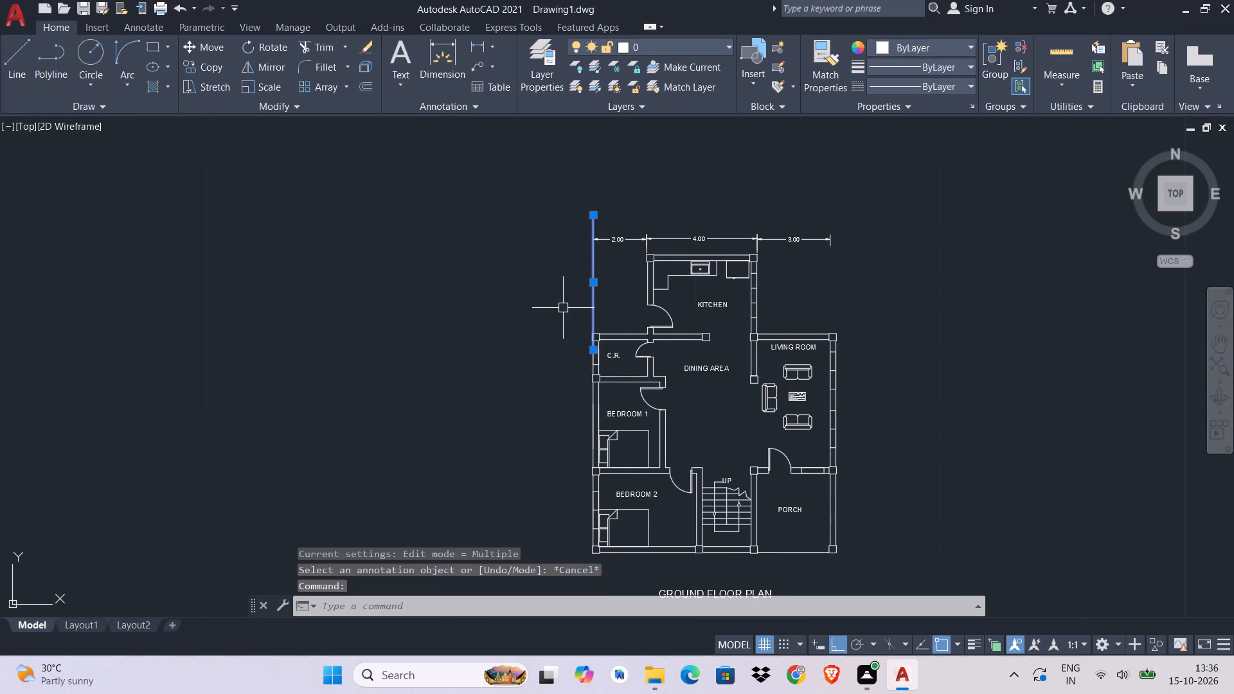
pyautogui.press('Delete')
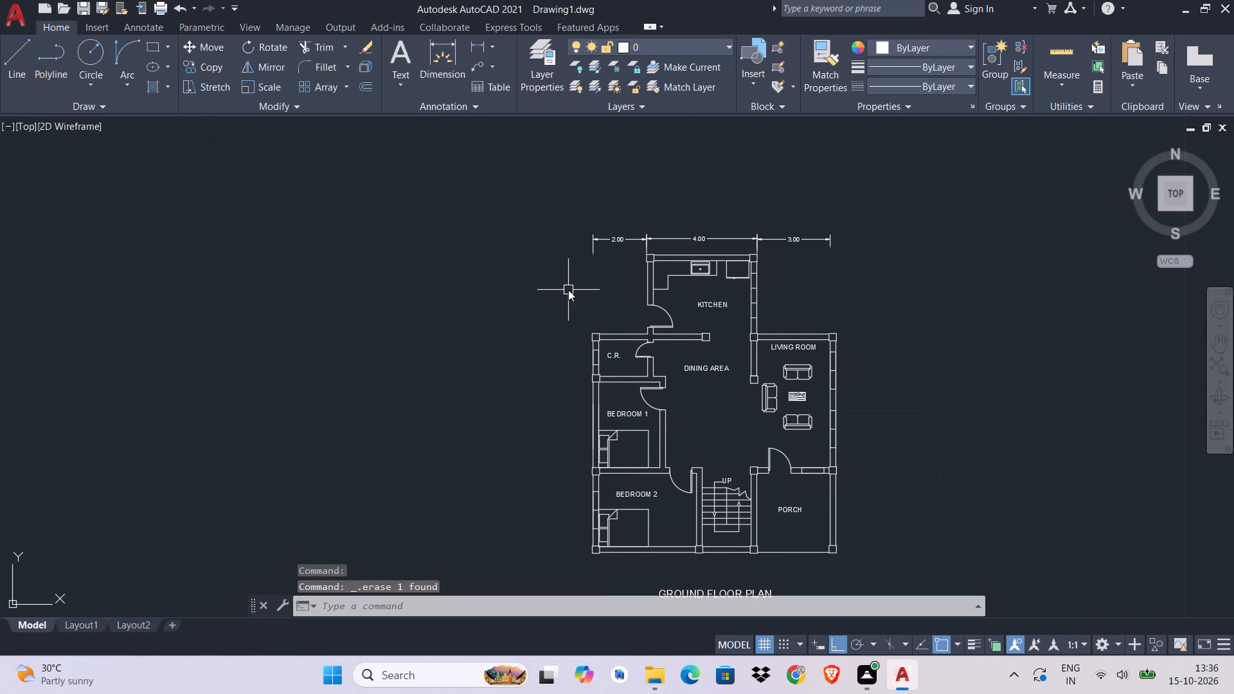
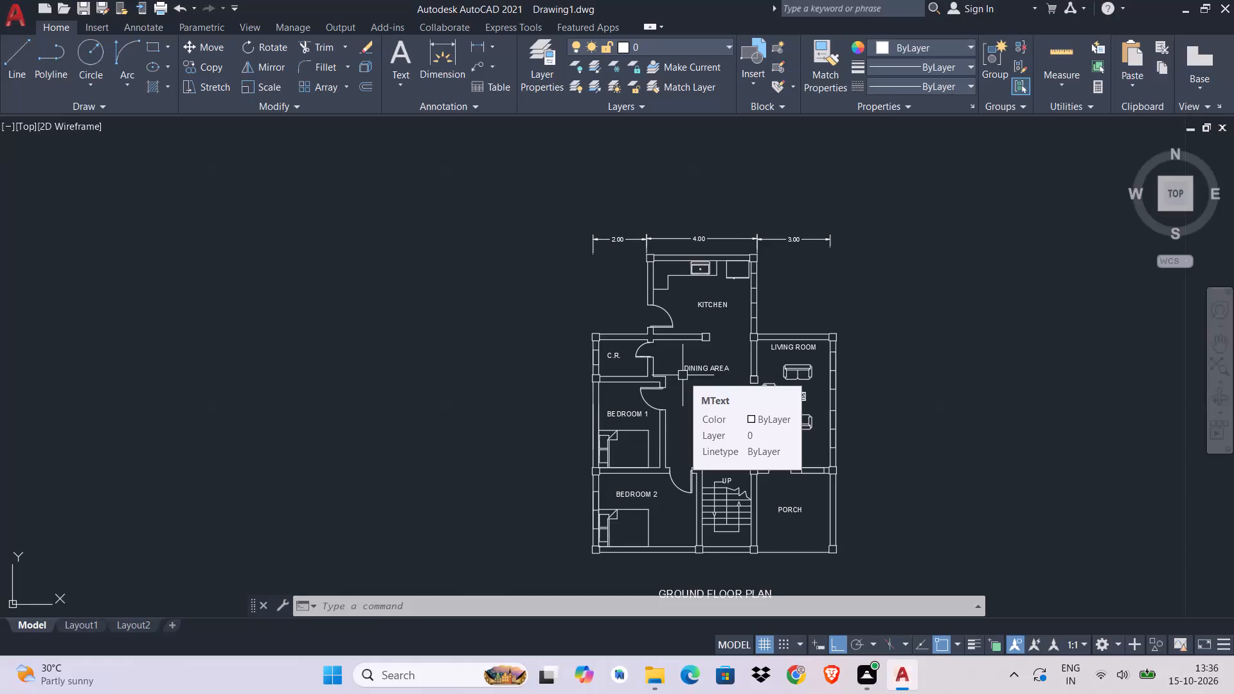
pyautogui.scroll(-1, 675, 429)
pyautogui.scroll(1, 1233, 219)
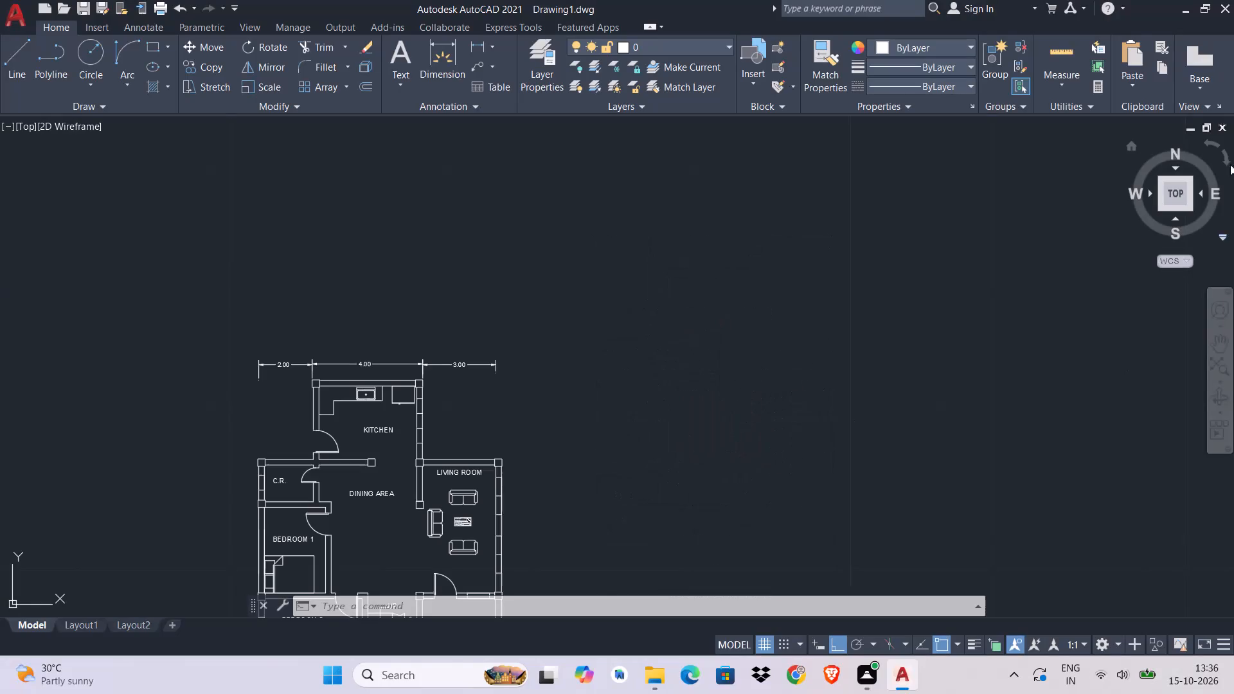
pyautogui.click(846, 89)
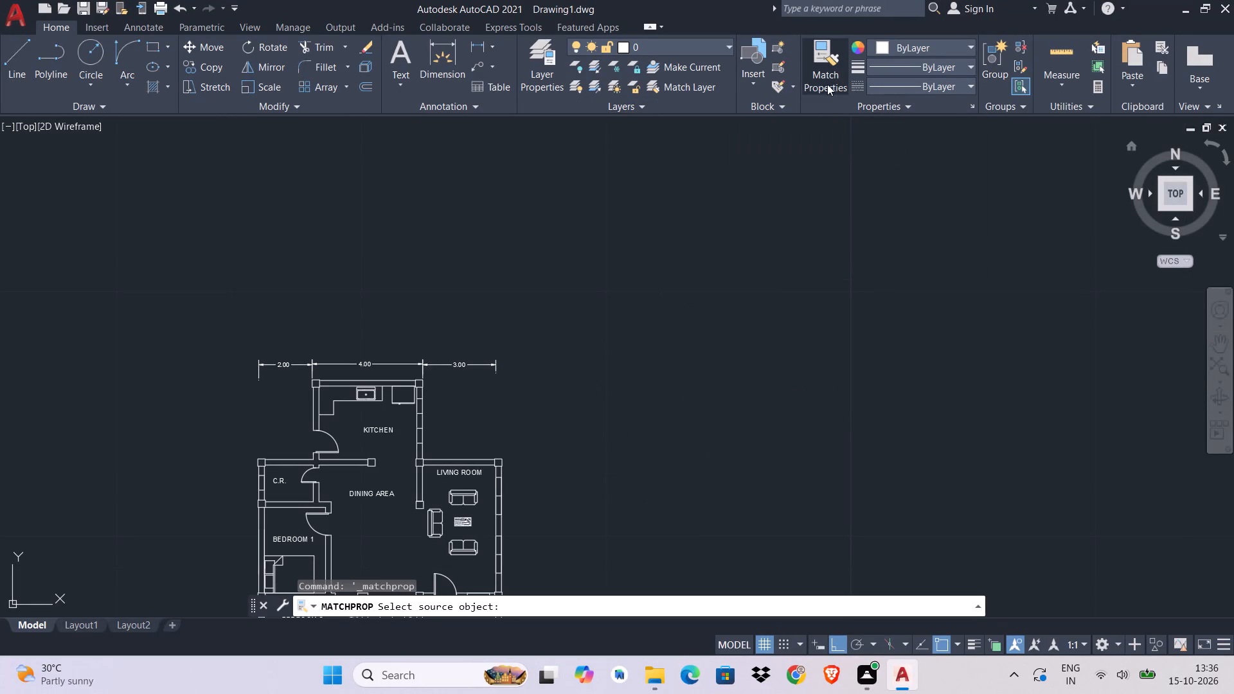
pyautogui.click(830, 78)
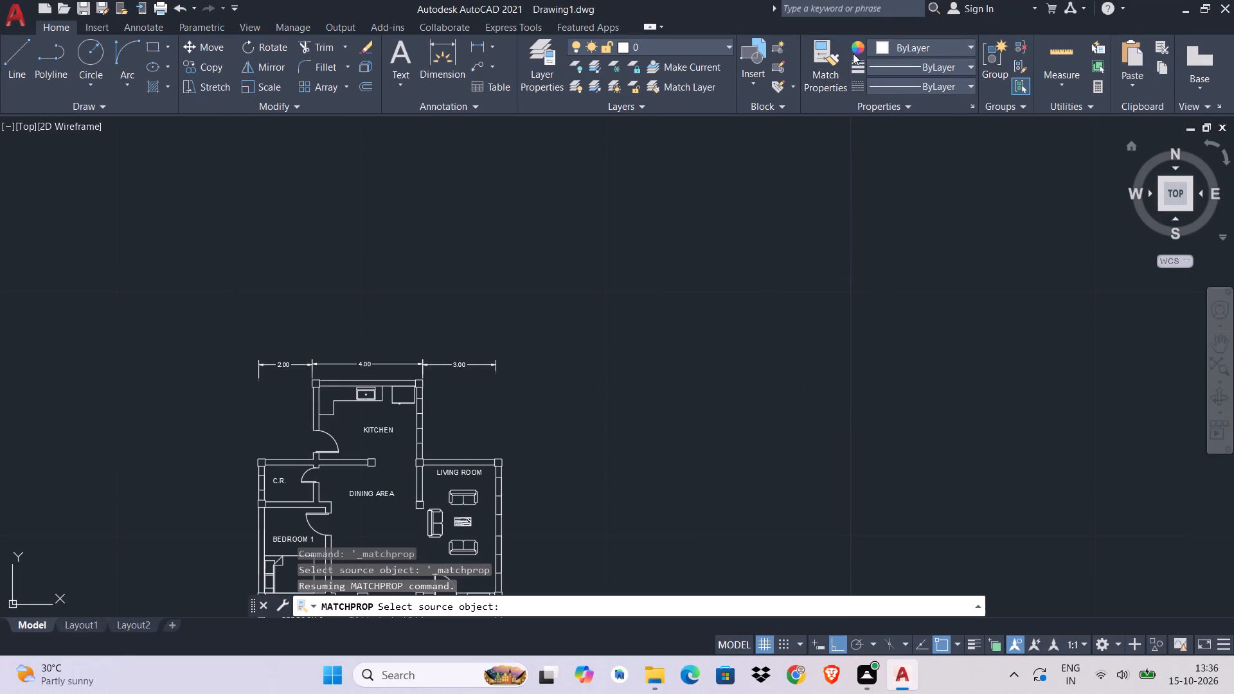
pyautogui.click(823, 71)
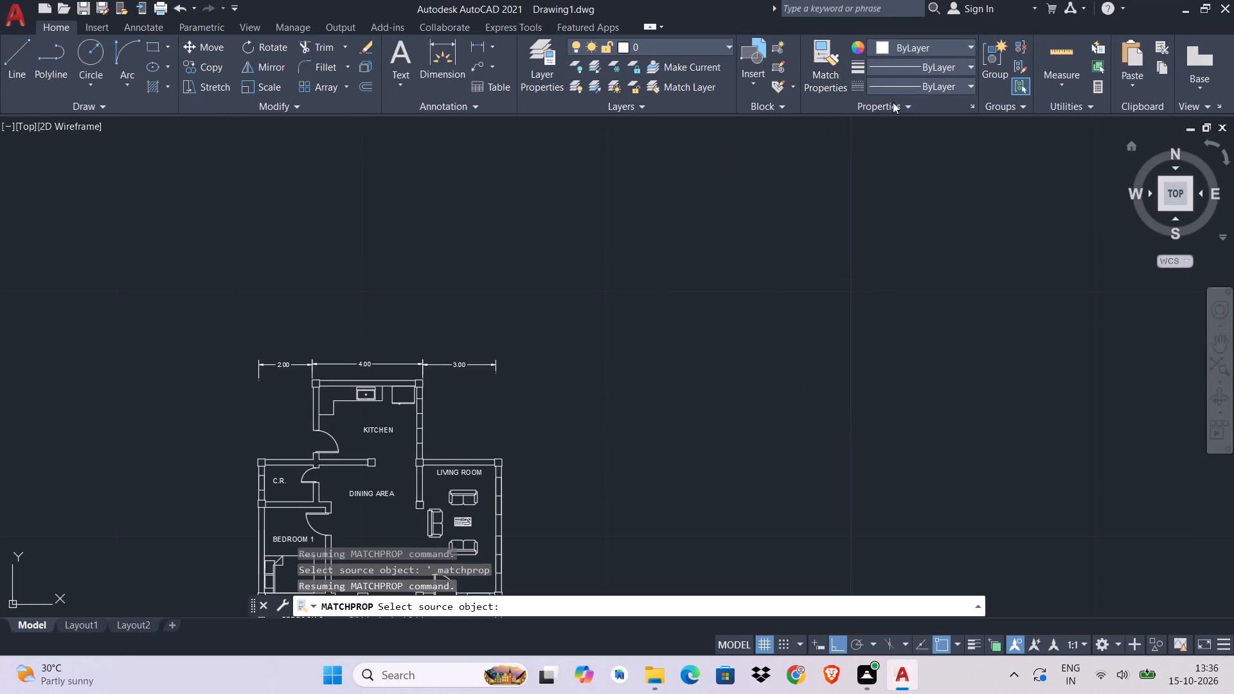
# Open the block libraries and load the 01-04-cad-blocks-net-sofas.dwg library file.
pyautogui.click(765, 91)
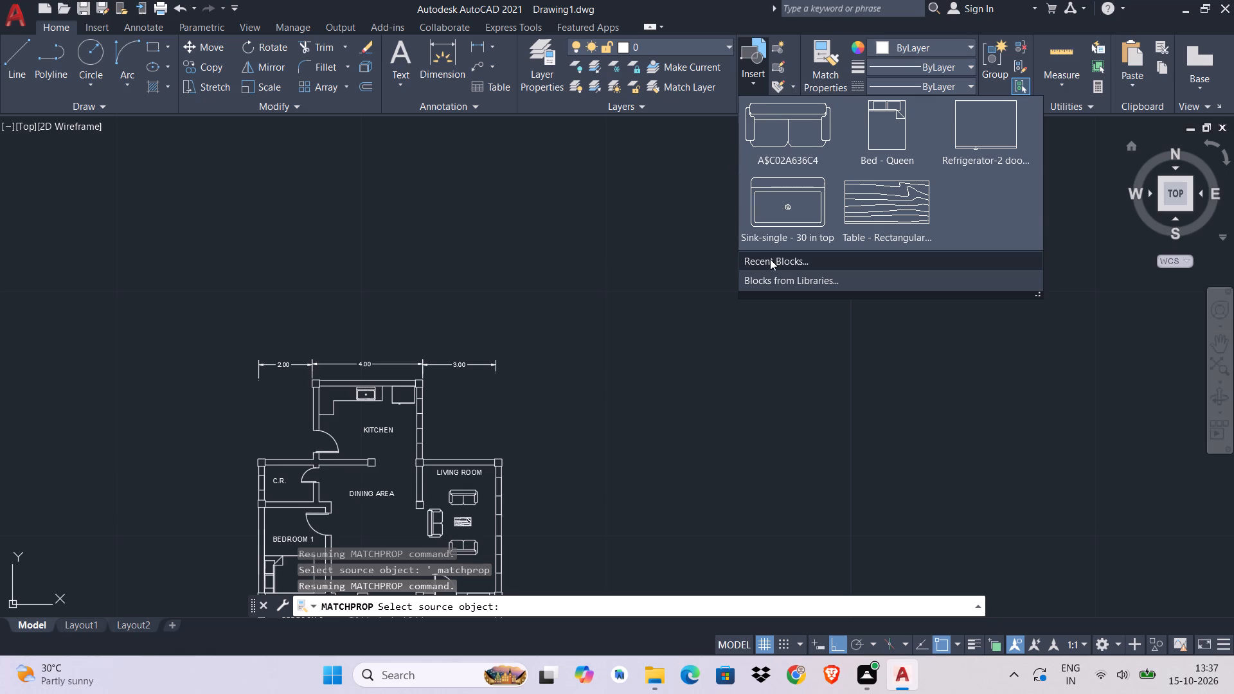
pyautogui.click(784, 276)
pyautogui.scroll(-2, 831, 292)
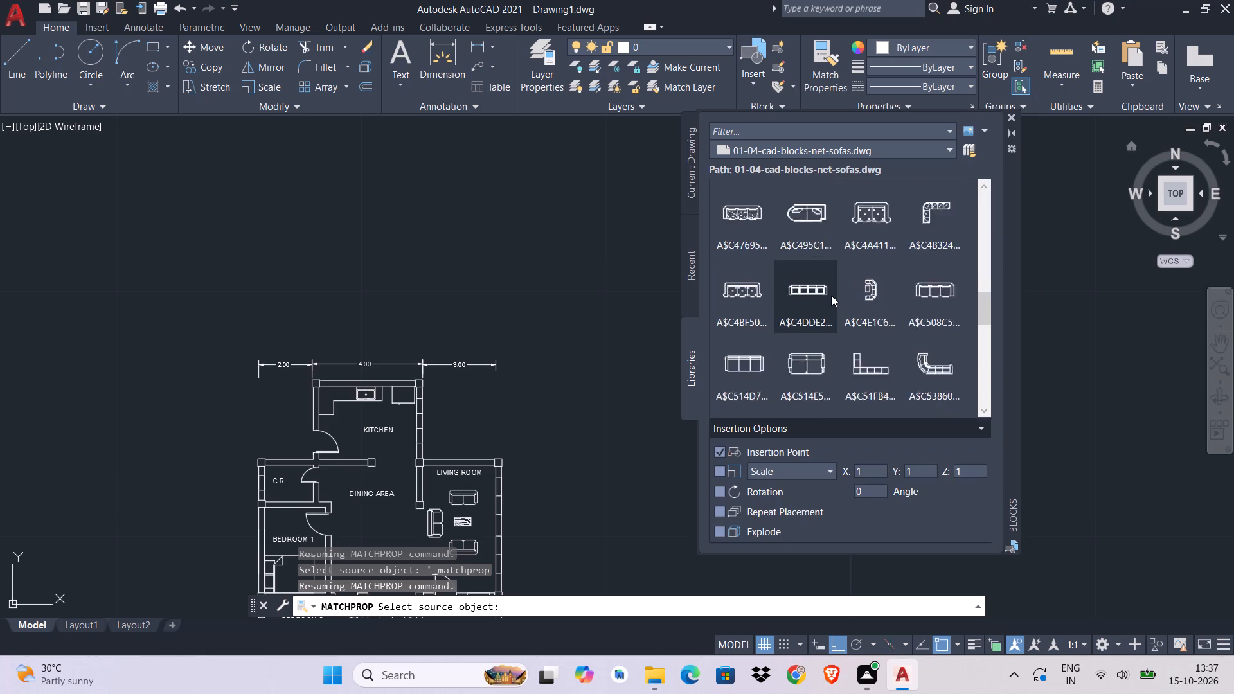
pyautogui.scroll(-3, 831, 295)
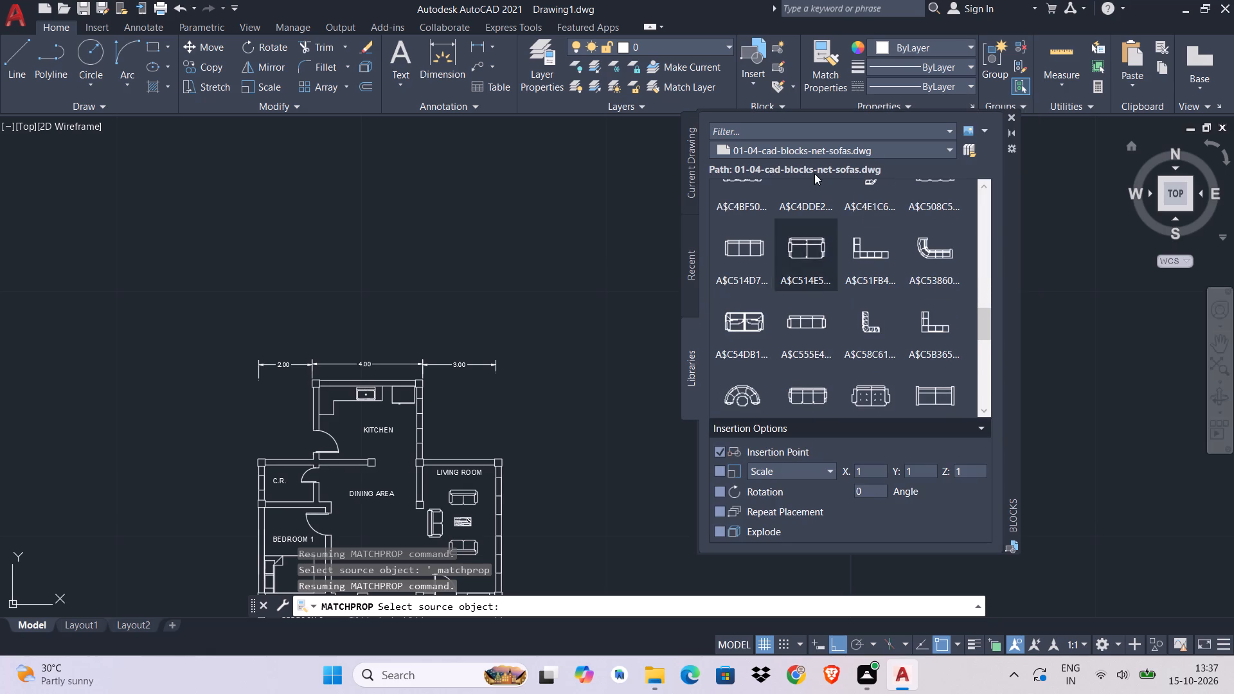
pyautogui.click(908, 152)
pyautogui.click(859, 191)
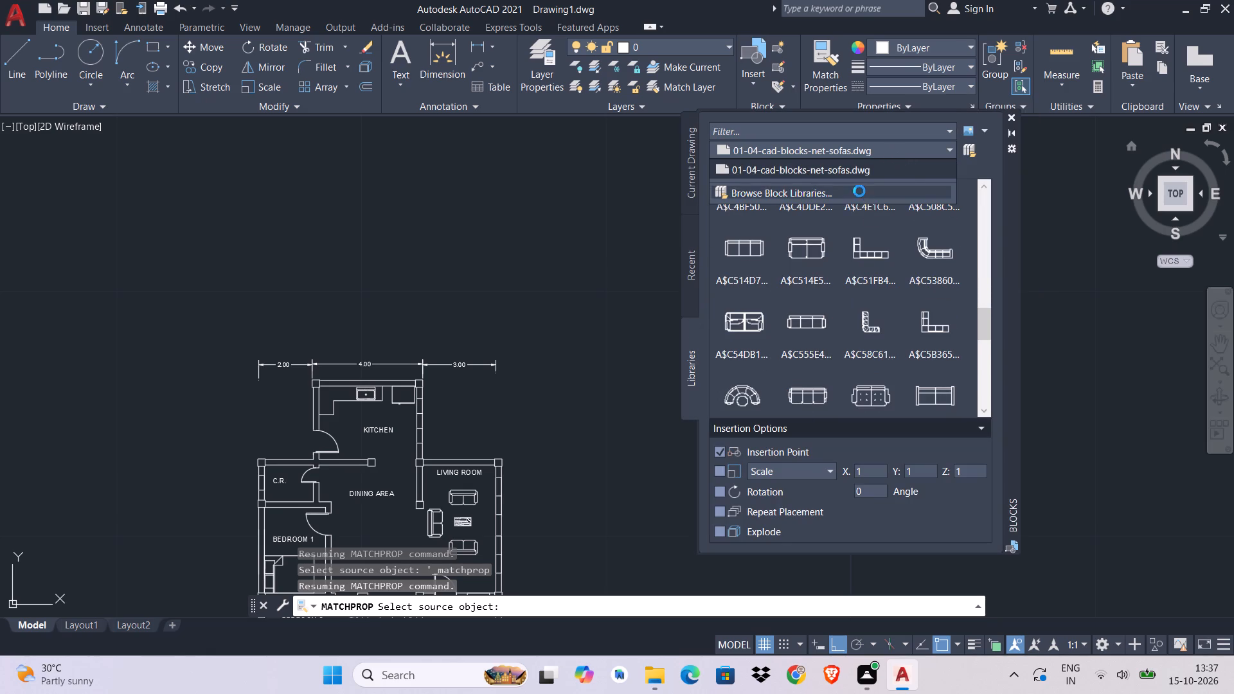
pyautogui.doubleClick(602, 242)
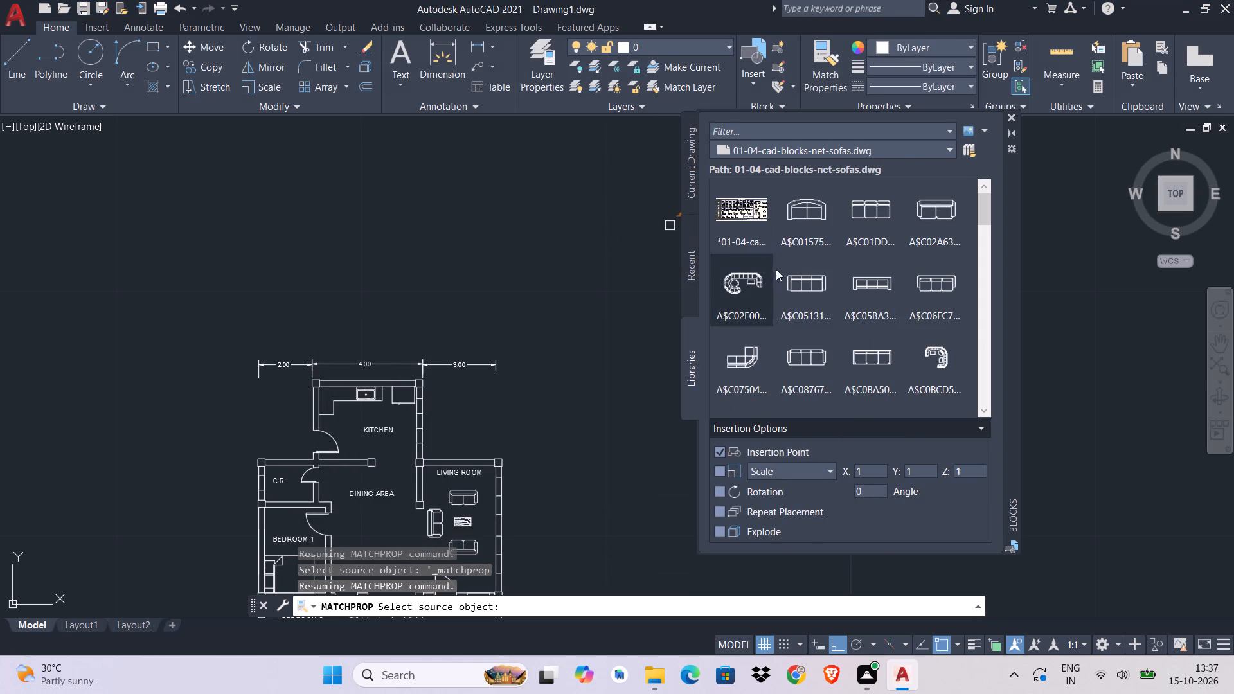
# Look through the sofa library, the current drawing's blocks and the recent blocks for suitable dining furniture.
pyautogui.scroll(-4, 836, 260)
pyautogui.scroll(1, 837, 259)
pyautogui.scroll(-3, 837, 259)
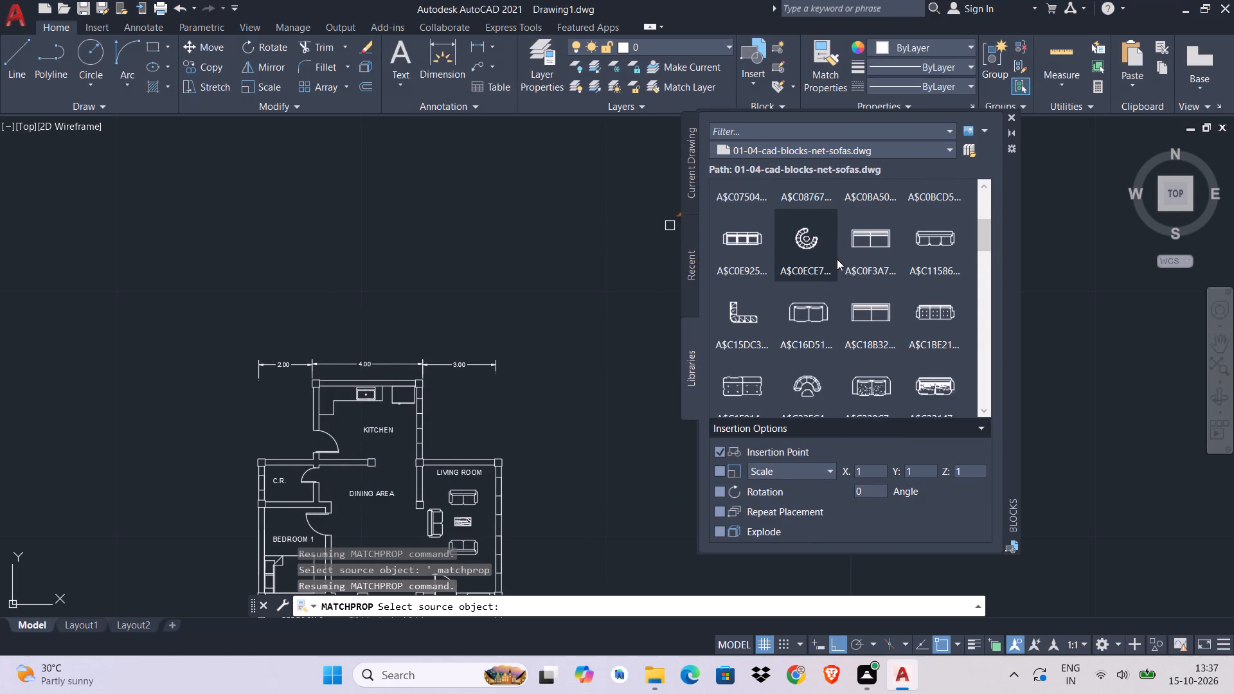
pyautogui.scroll(-12, 837, 259)
pyautogui.scroll(1, 837, 259)
pyautogui.scroll(-9, 837, 259)
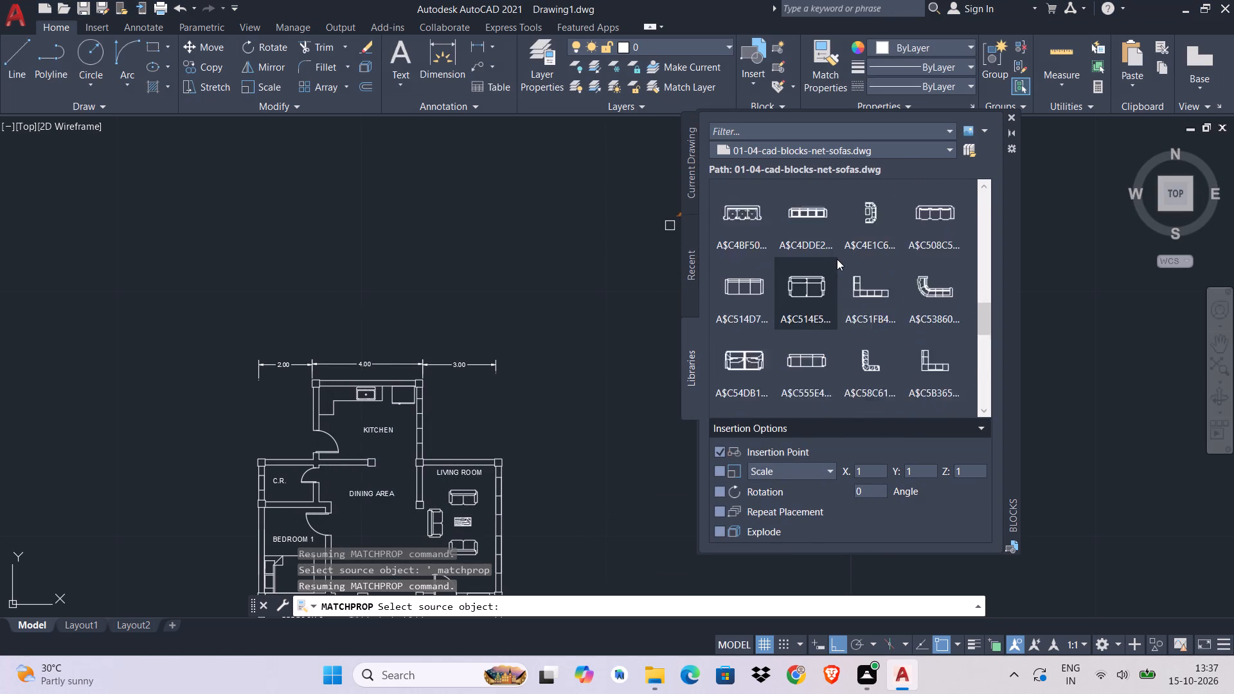
pyautogui.scroll(-7, 837, 259)
pyautogui.scroll(1, 837, 258)
pyautogui.scroll(-4, 837, 258)
pyautogui.scroll(1, 837, 258)
pyautogui.scroll(-8, 837, 258)
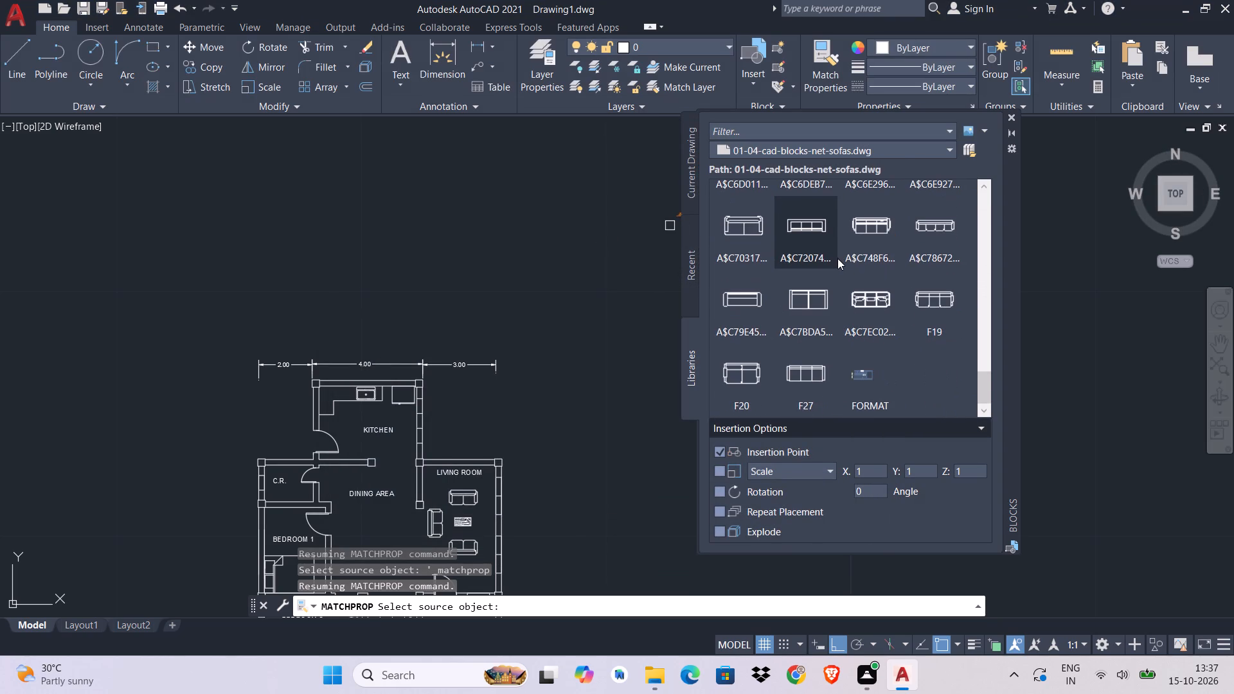
pyautogui.scroll(-4, 837, 258)
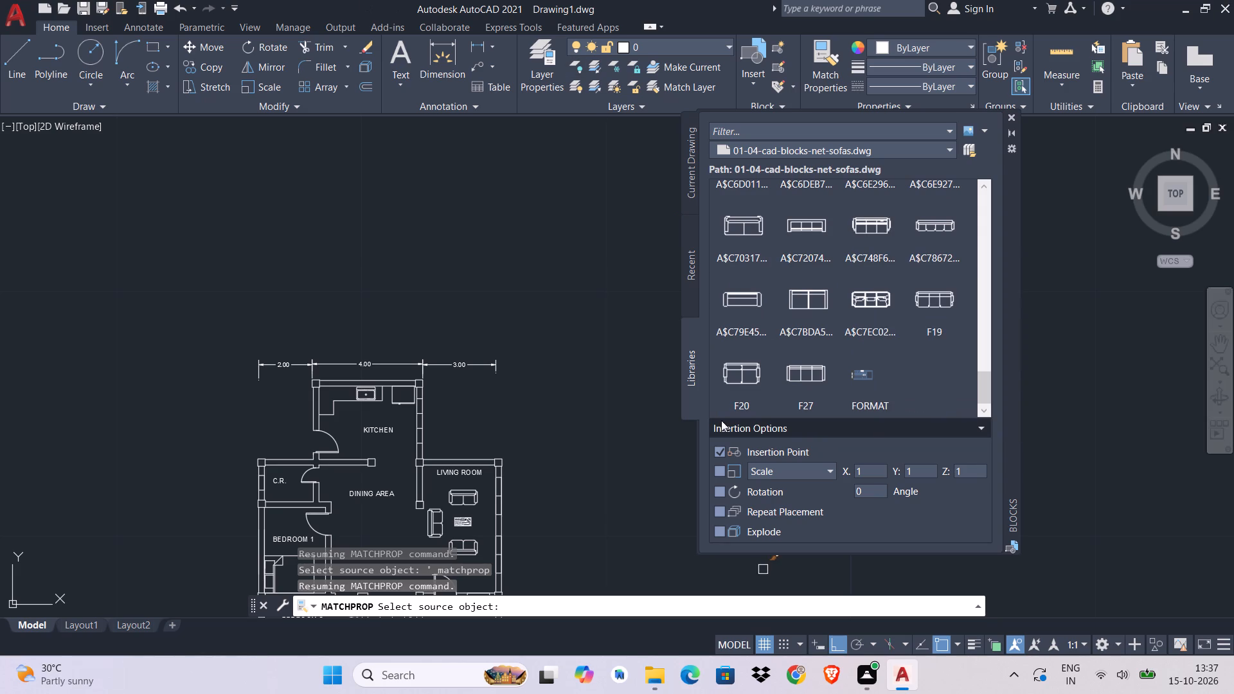
pyautogui.scroll(2, 767, 239)
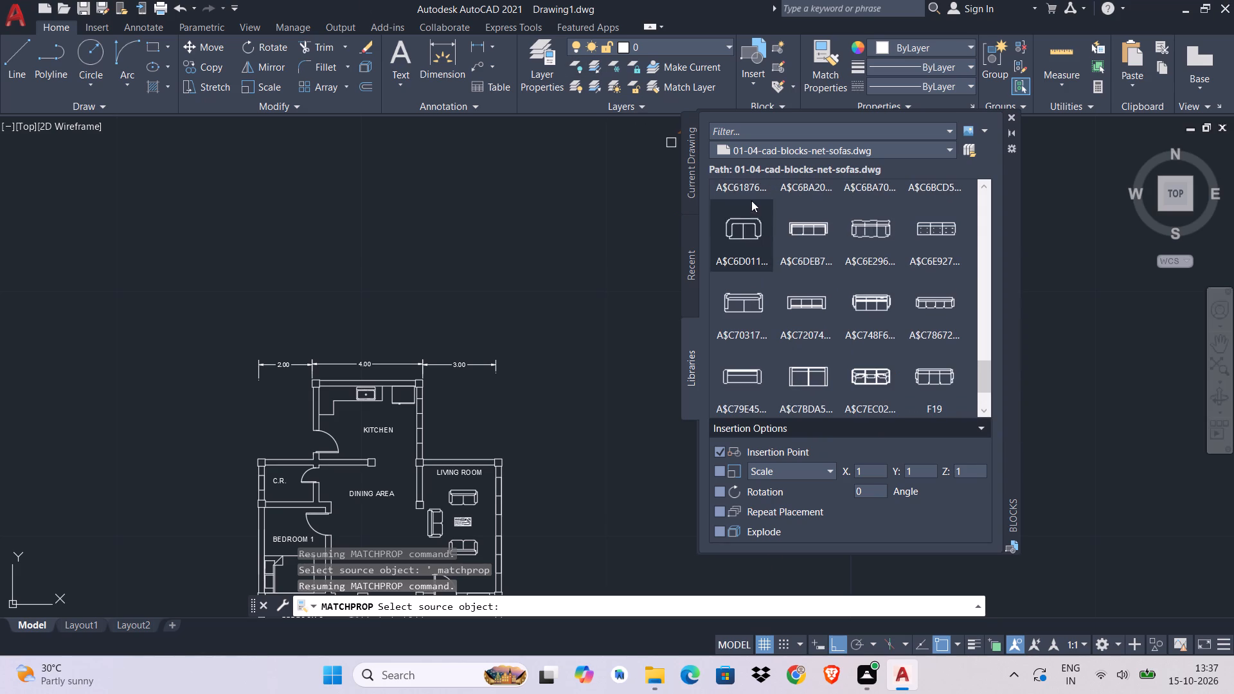
pyautogui.click(690, 178)
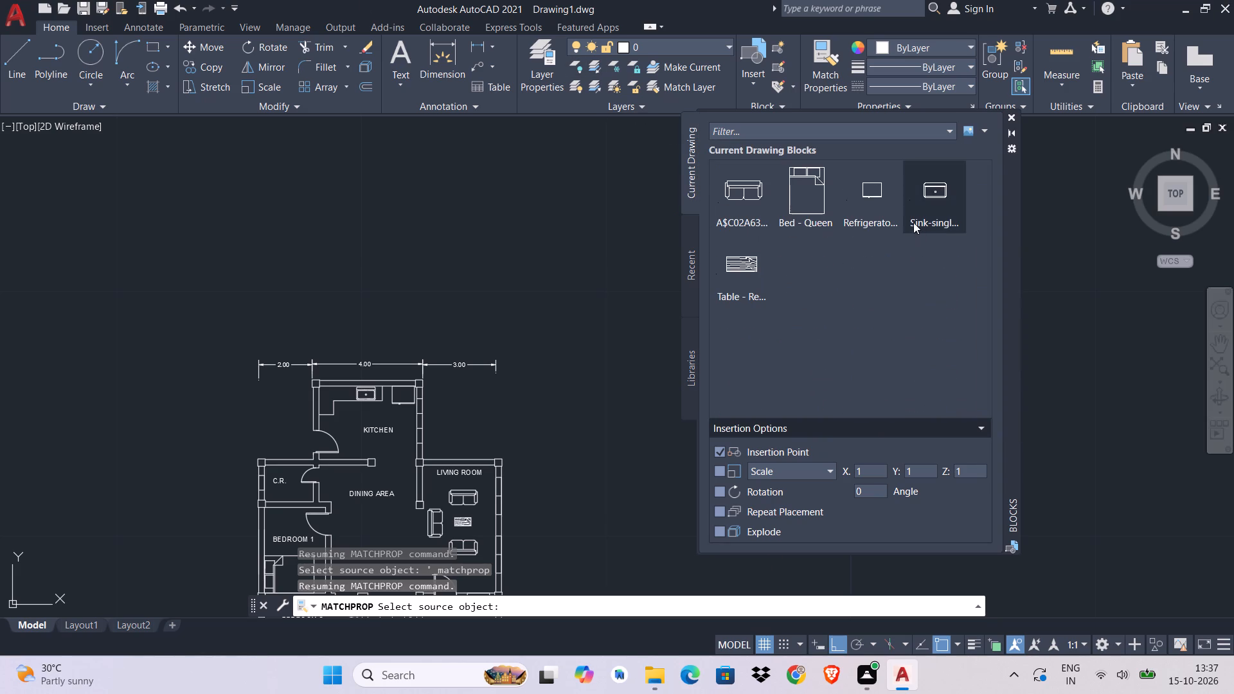
pyautogui.scroll(2, 786, 258)
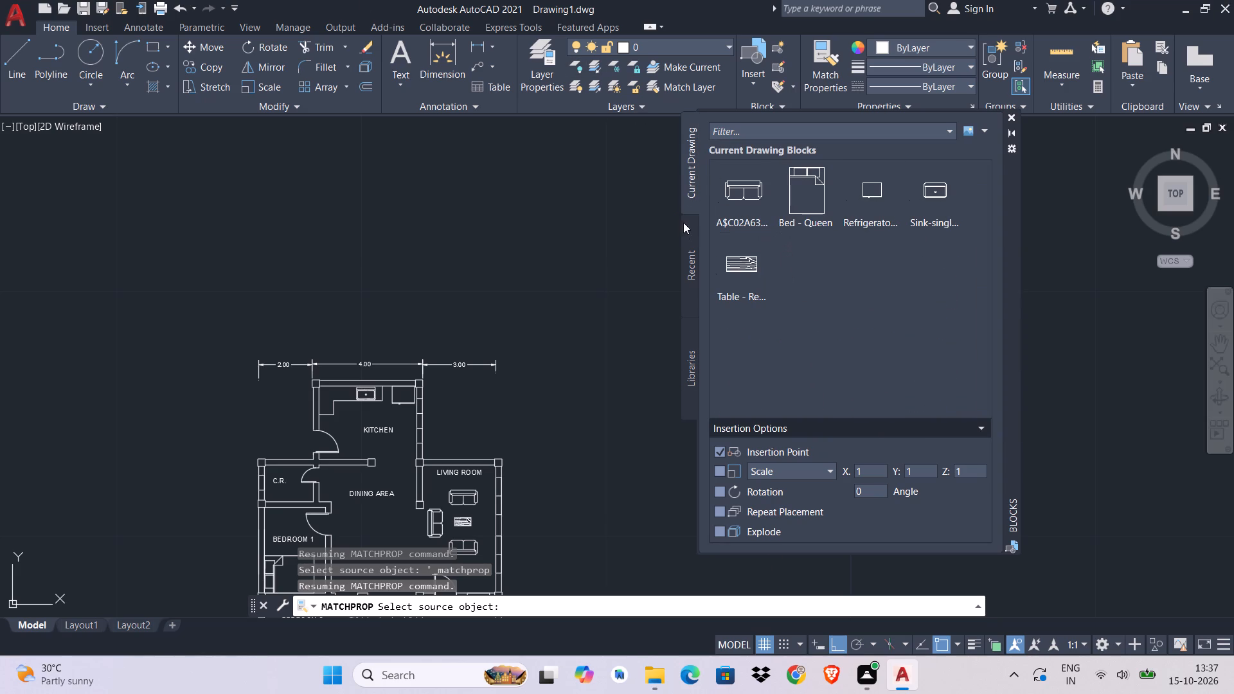
pyautogui.click(683, 264)
pyautogui.scroll(6, 812, 203)
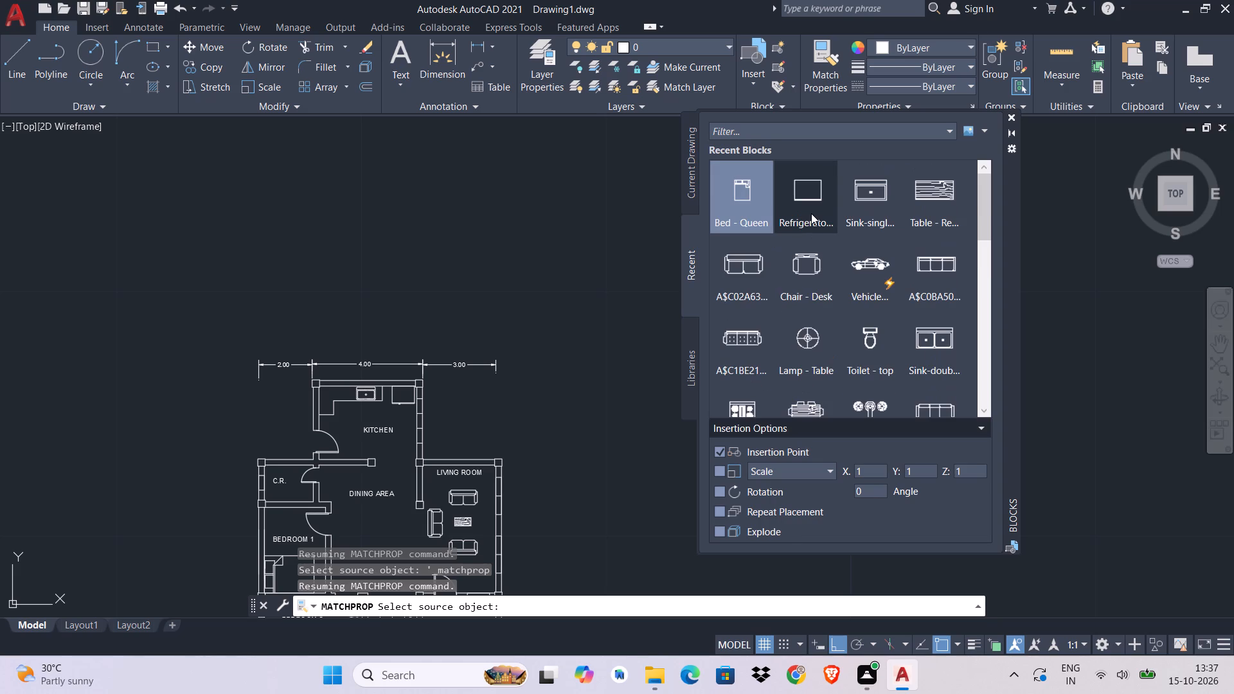
pyautogui.scroll(2, 811, 213)
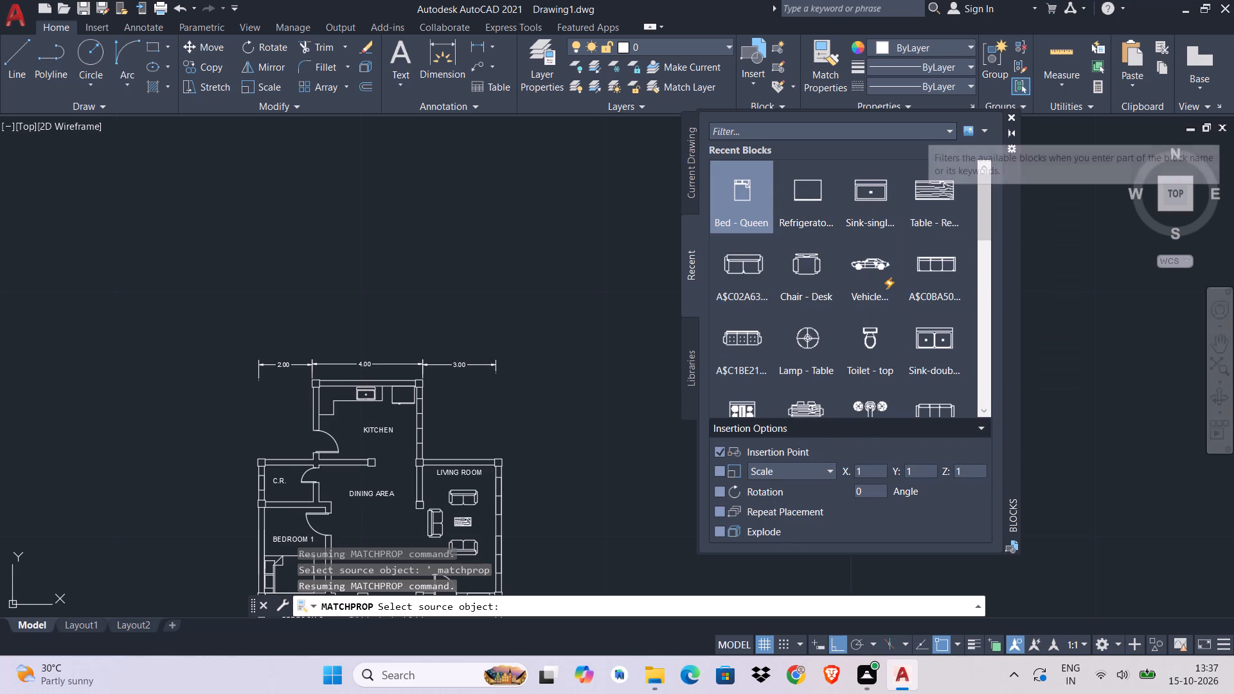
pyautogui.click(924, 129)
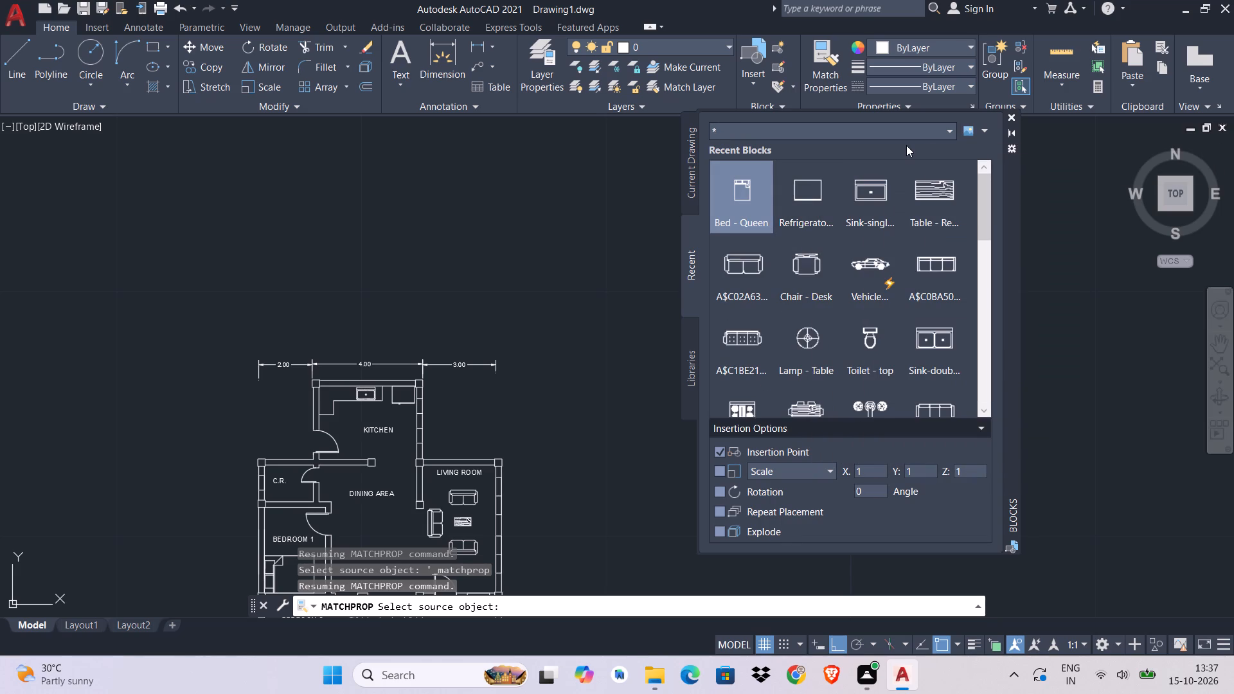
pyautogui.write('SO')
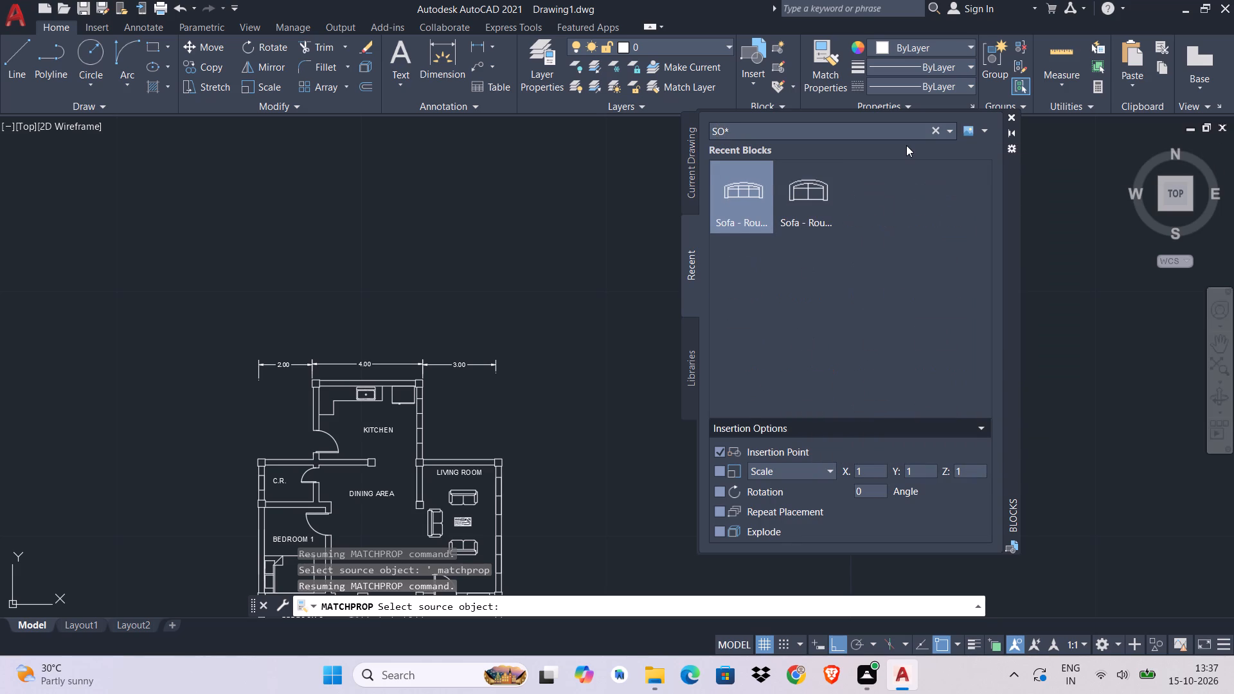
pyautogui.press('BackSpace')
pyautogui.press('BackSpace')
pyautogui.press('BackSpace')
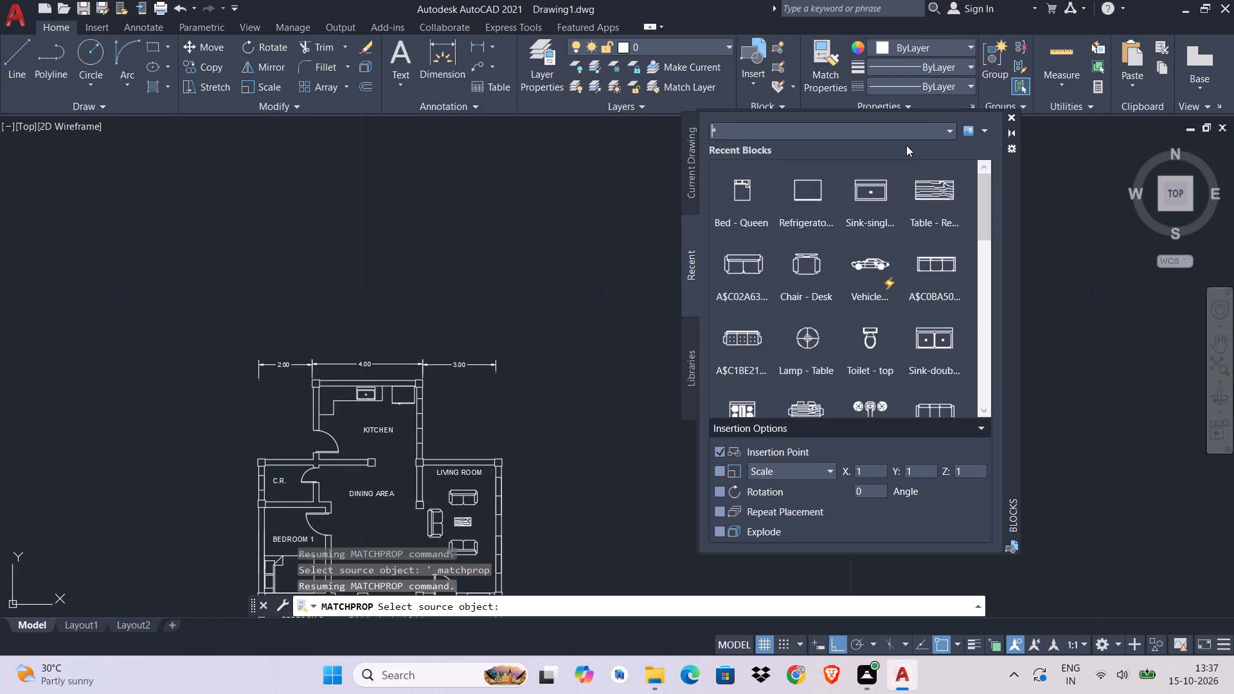
# Filter the recent blocks by D and insert the dining set block in the empty space above the floor plan.
pyautogui.press('d')
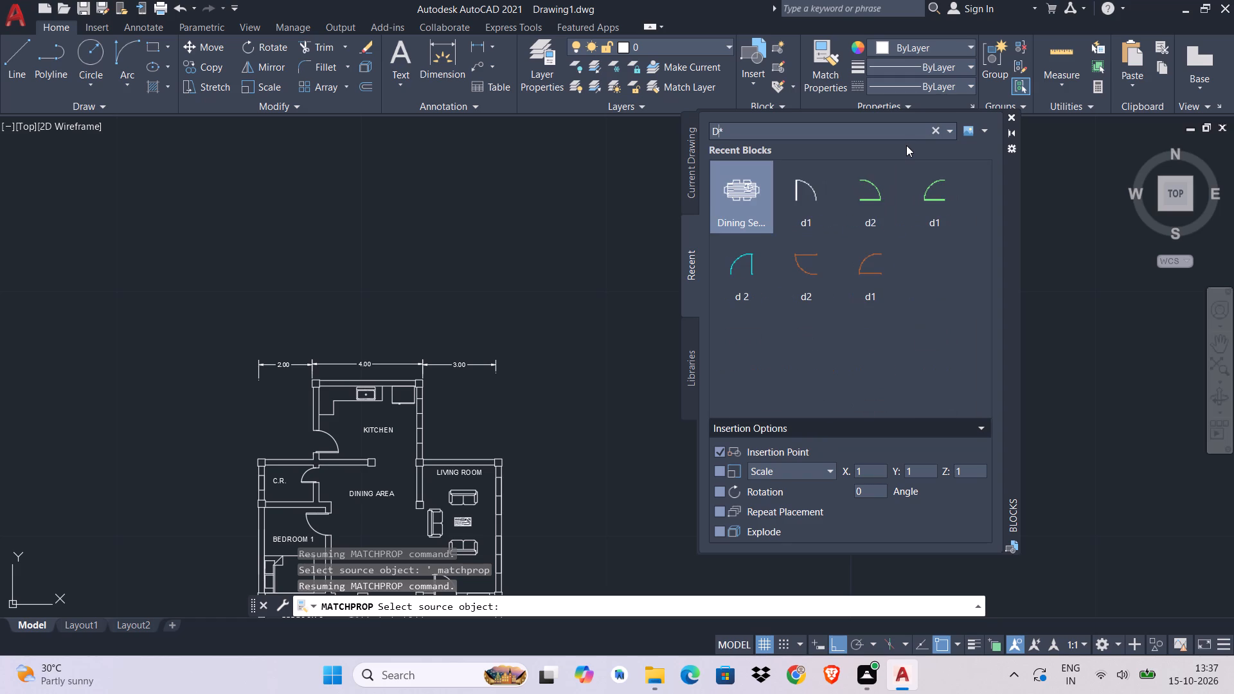
pyautogui.moveTo(755, 193); pyautogui.dragTo(541, 211)
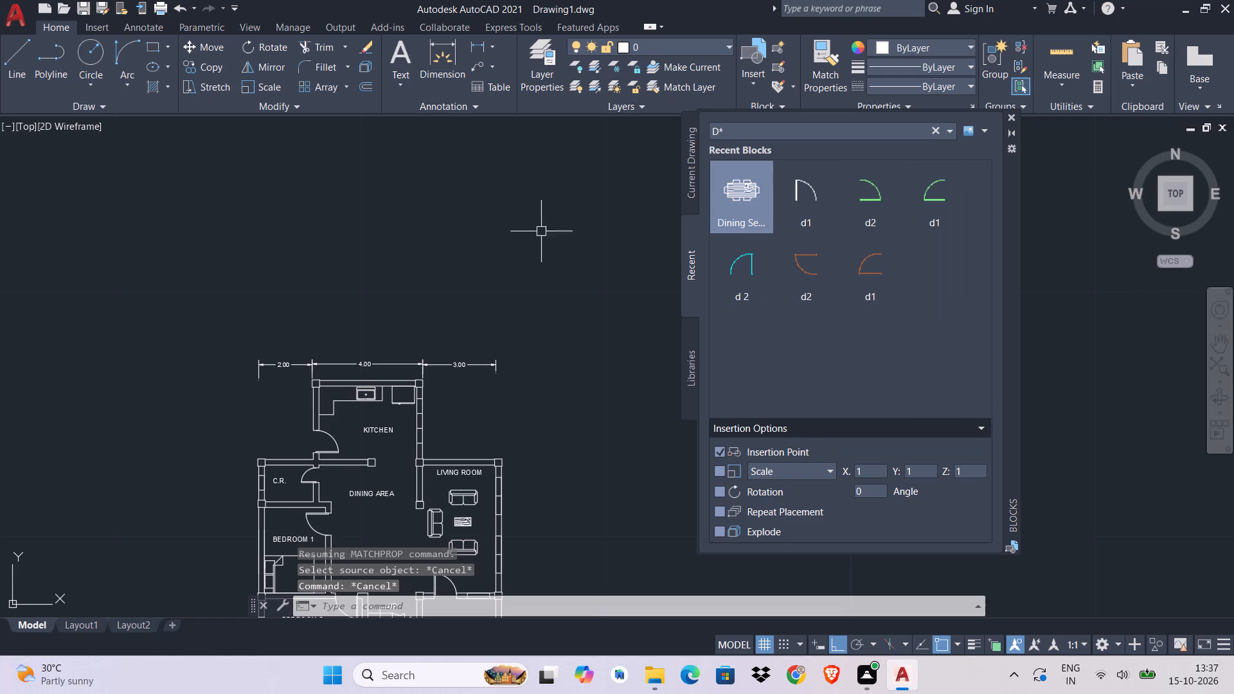
pyautogui.moveTo(740, 179); pyautogui.dragTo(613, 219)
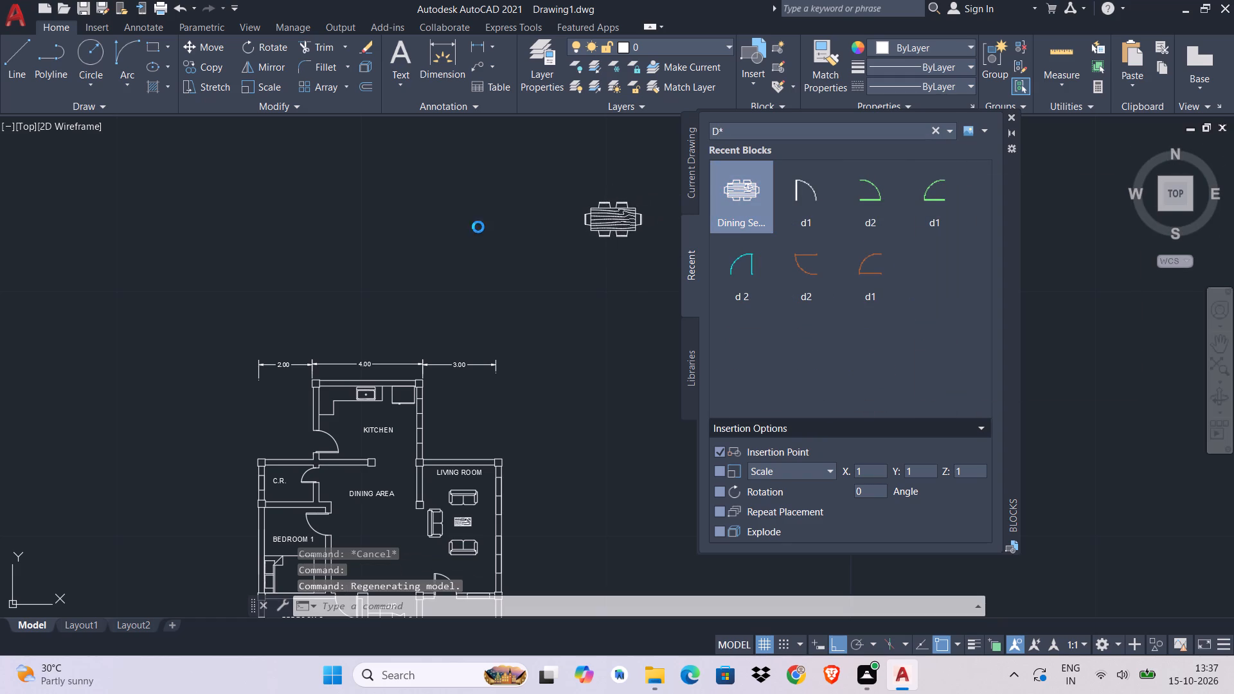
pyautogui.click(1014, 117)
# Rotate the dining set a quarter turn about its centre so its long side runs vertically.
pyautogui.moveTo(733, 267); pyautogui.dragTo(965, 197, button='middle')
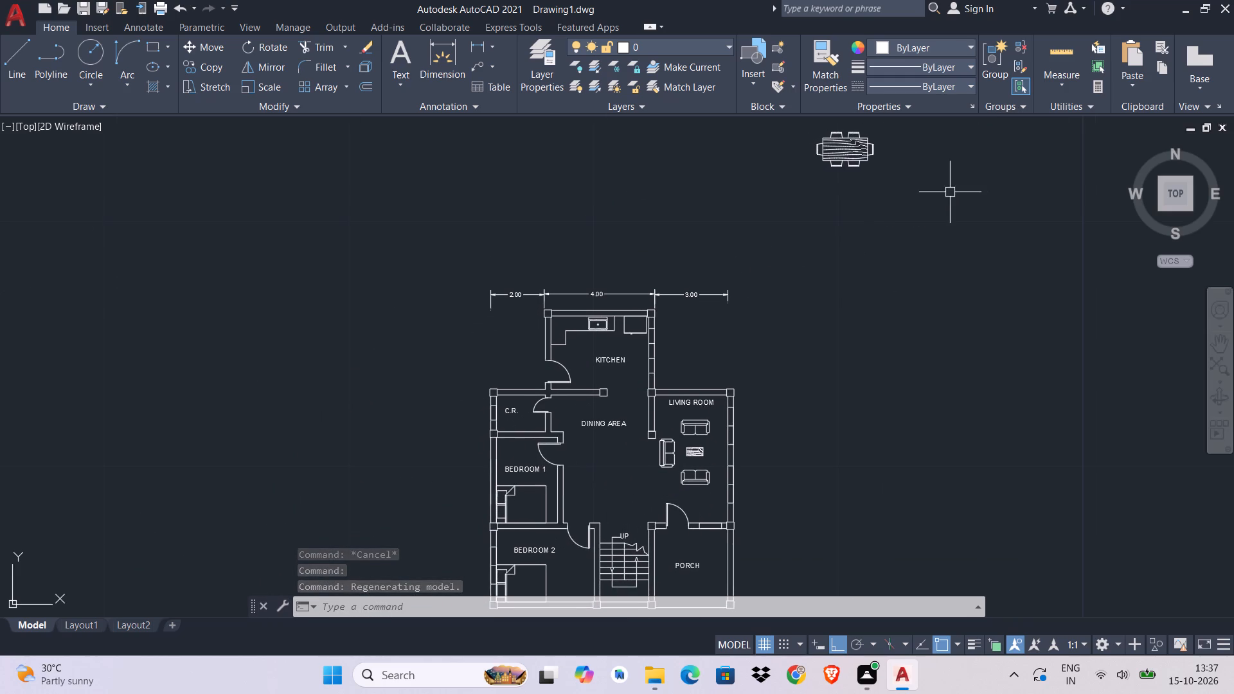
pyautogui.click(839, 155)
pyautogui.write('RO')
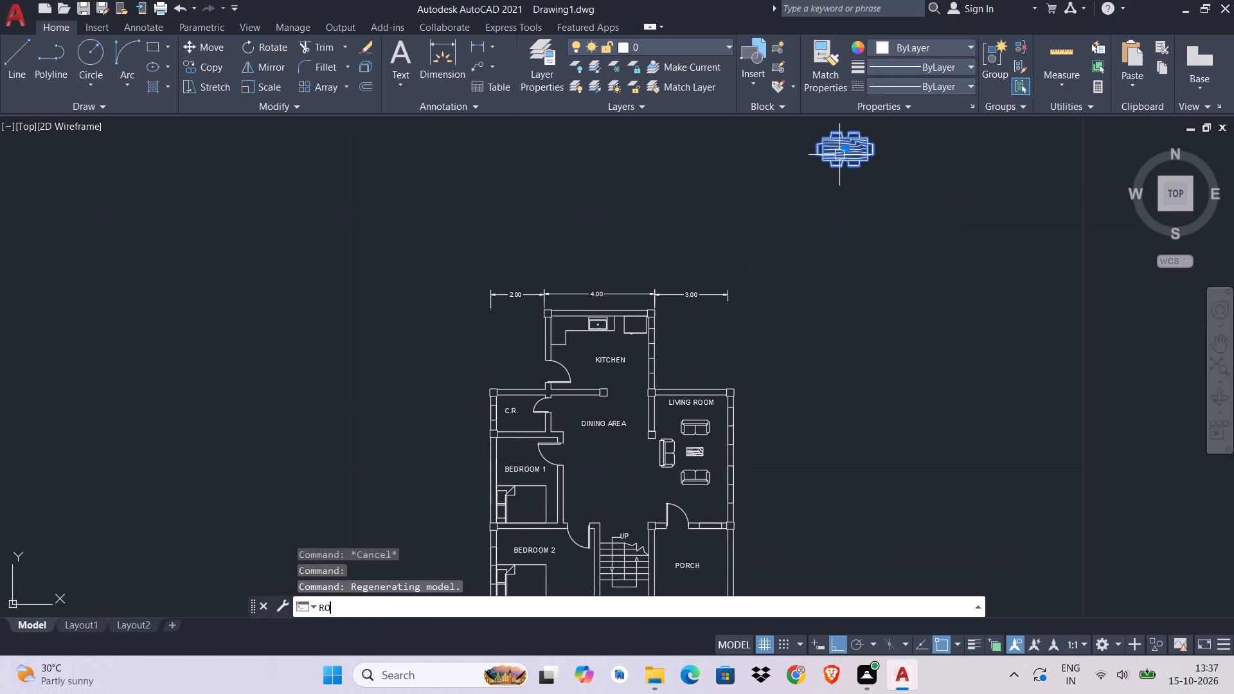
pyautogui.press('space')
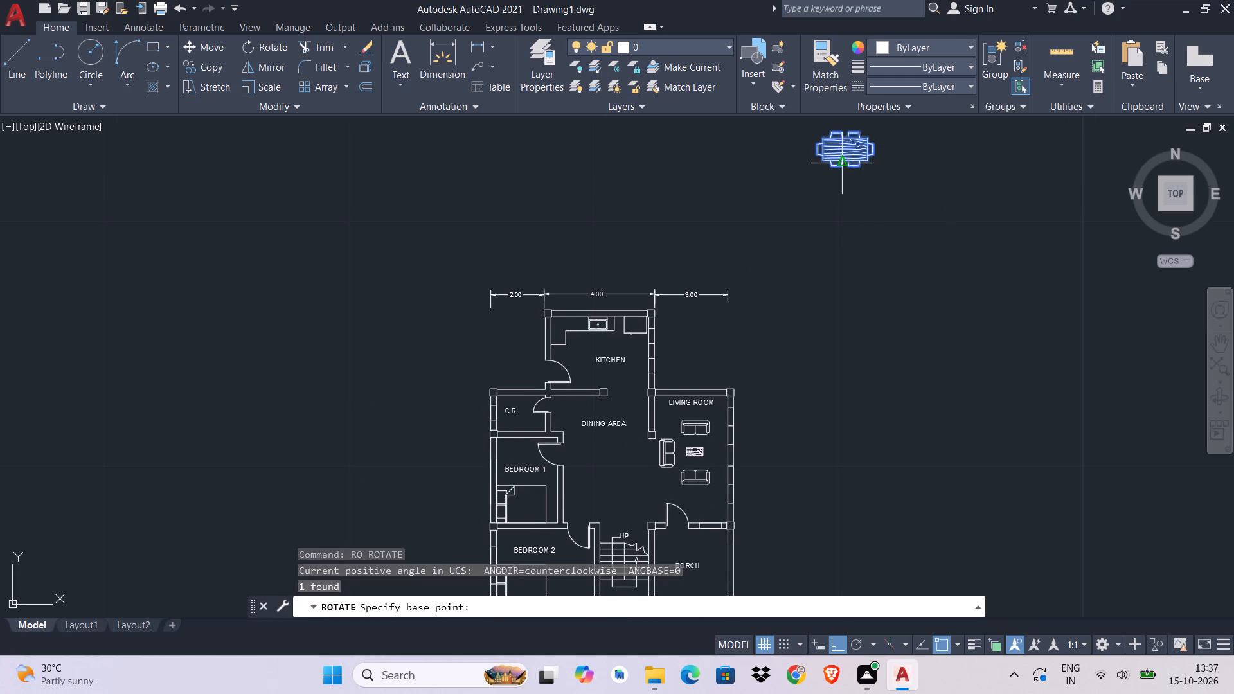
pyautogui.click(846, 148)
pyautogui.click(831, 238)
# Move the dining set into the dining area, just below the DINING AREA label, with Ortho switched off.
pyautogui.click(836, 166)
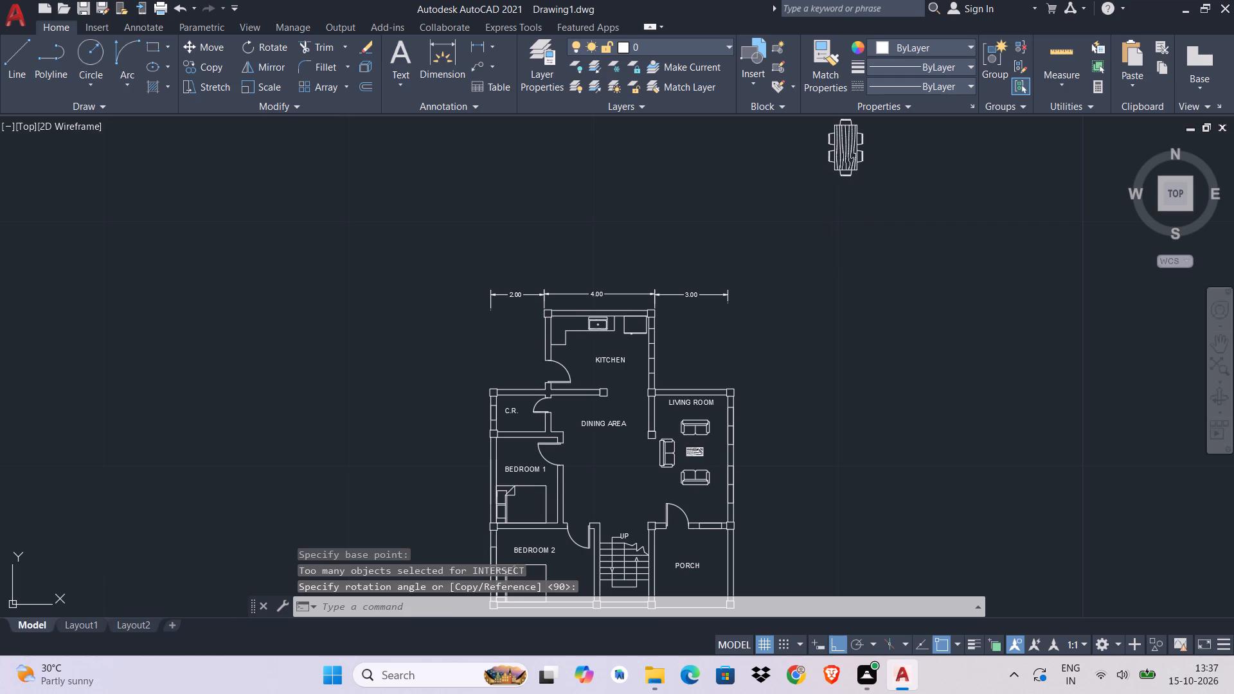
pyautogui.write('M')
pyautogui.press('space')
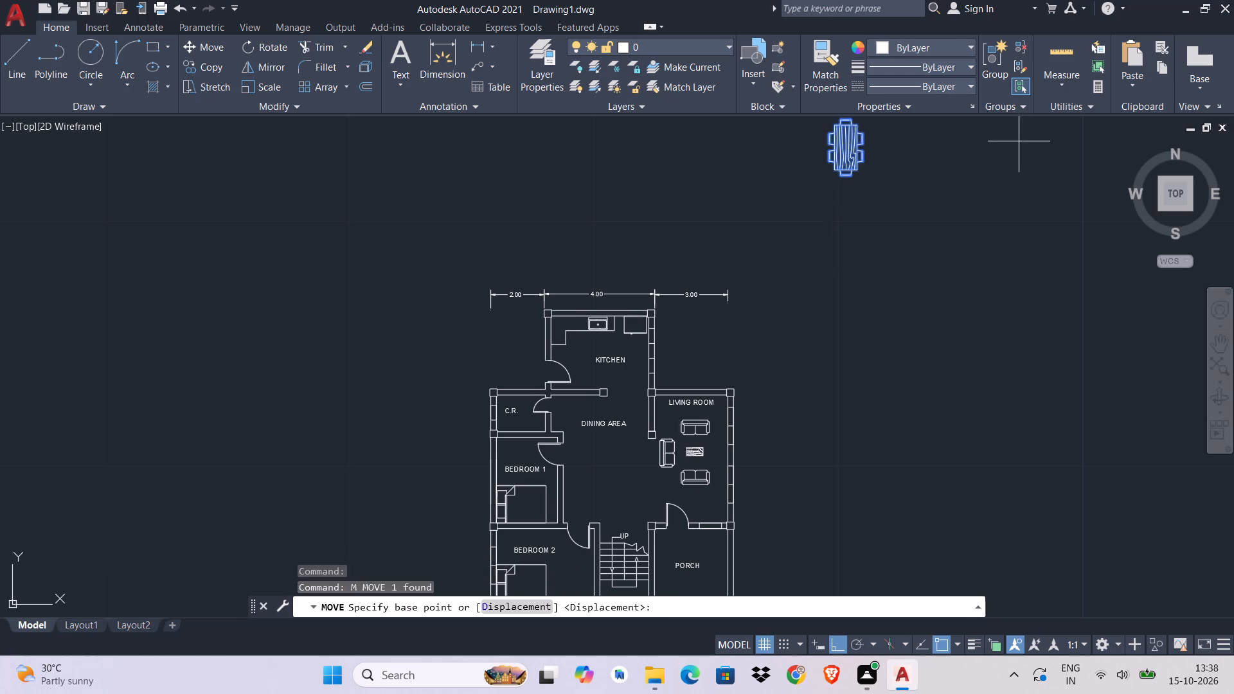
pyautogui.click(845, 153)
pyautogui.moveTo(663, 418); pyautogui.dragTo(815, 287, button='middle')
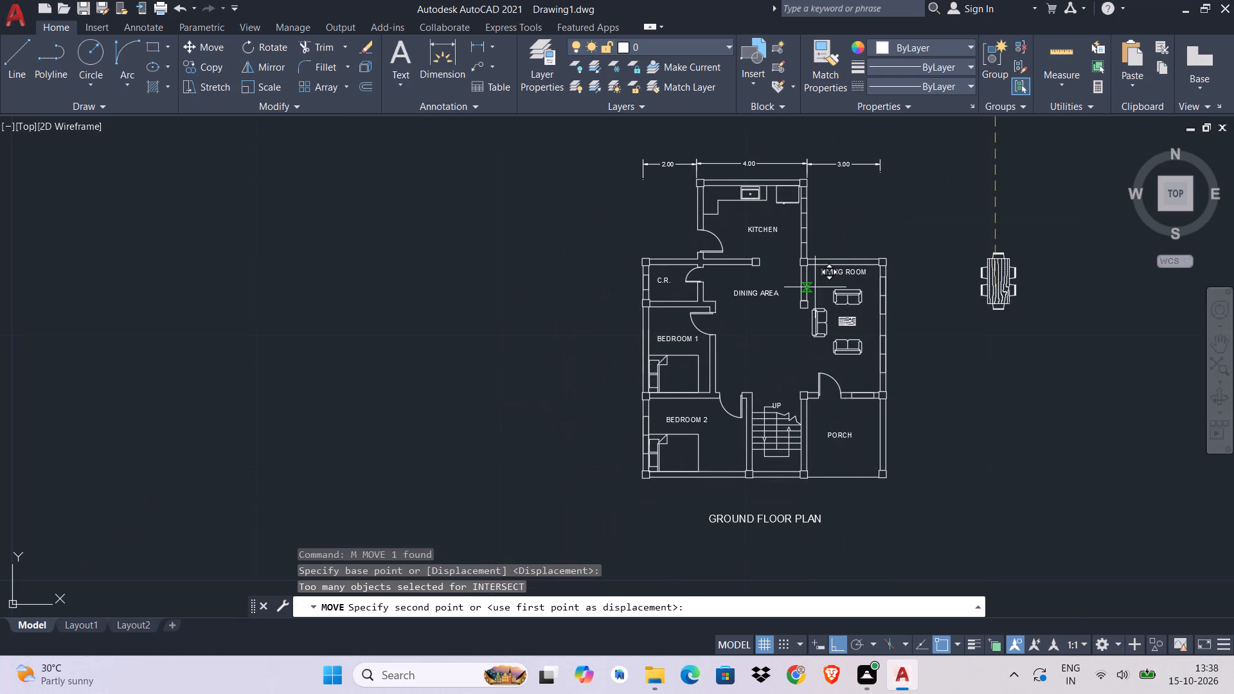
pyautogui.hotkey('ctrl', 'l')
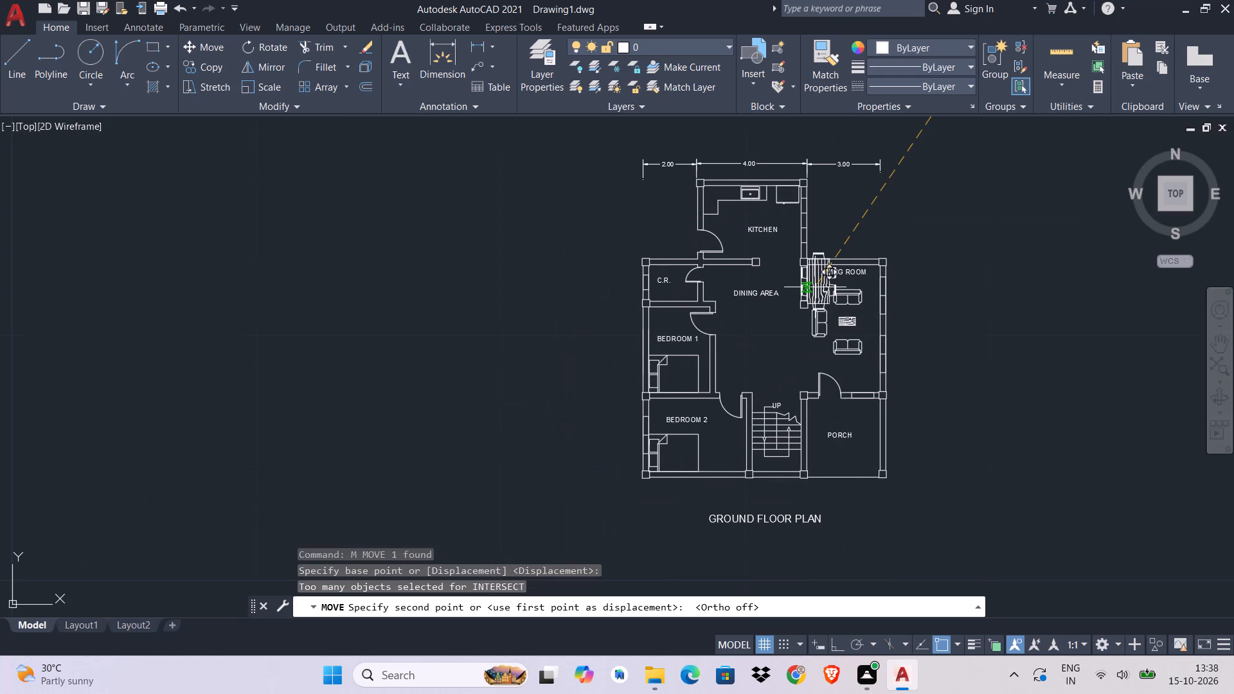
pyautogui.click(759, 342)
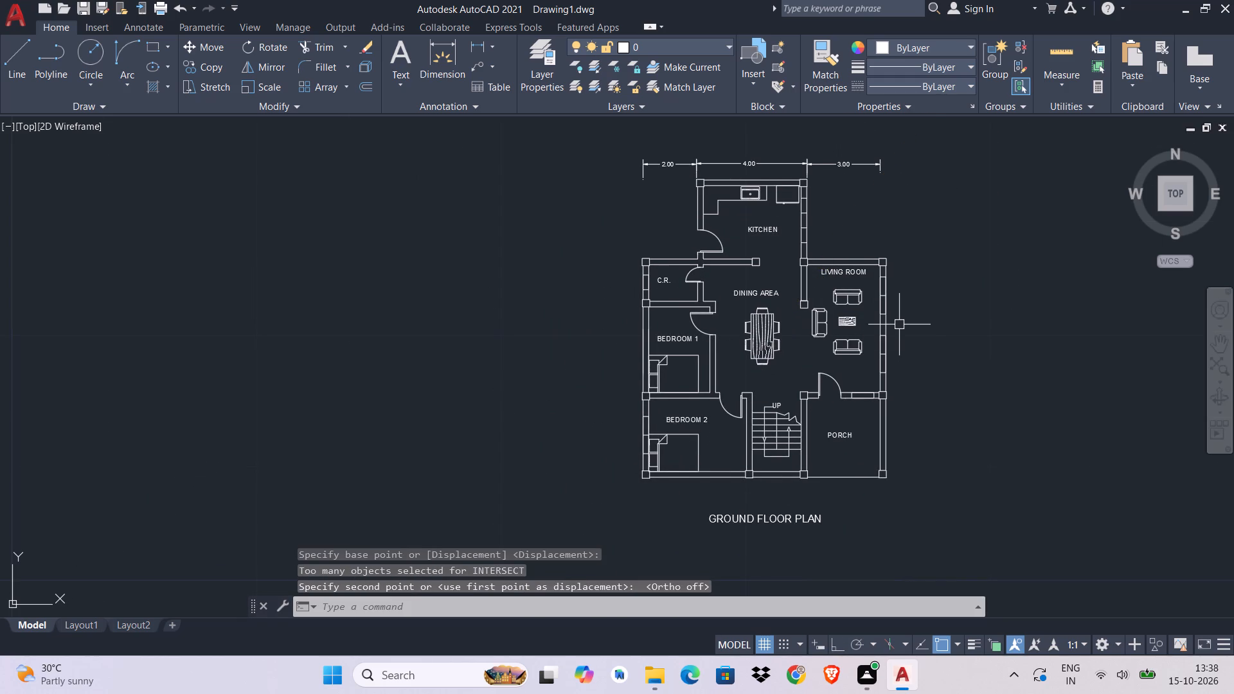
pyautogui.press('Escape')
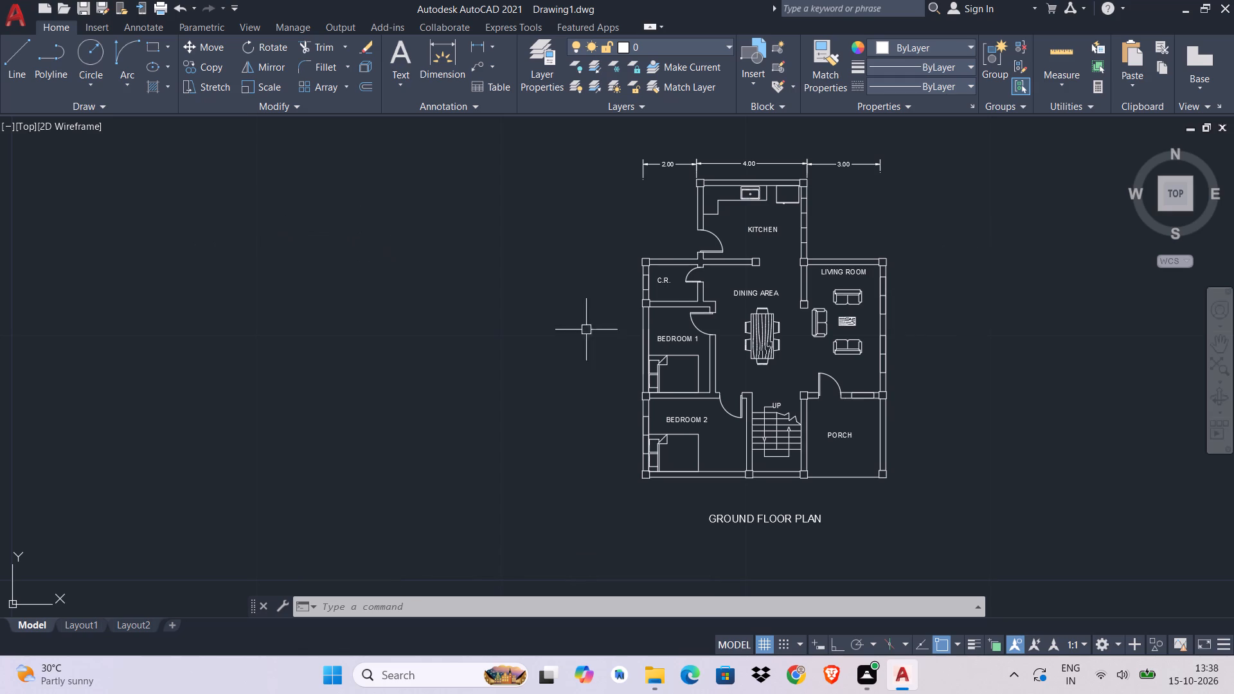
# Copy the 2.00 dimension above the floor plan to the empty space left of the plan.
pyautogui.scroll(4, 677, 304)
pyautogui.moveTo(625, 260); pyautogui.dragTo(747, 505, button='middle')
pyautogui.scroll(-2, 756, 468)
pyautogui.moveTo(756, 468); pyautogui.dragTo(758, 449, button='middle')
pyautogui.moveTo(733, 307); pyautogui.dragTo(687, 464, button='middle')
pyautogui.moveTo(652, 219); pyautogui.dragTo(629, 256)
pyautogui.click(562, 330)
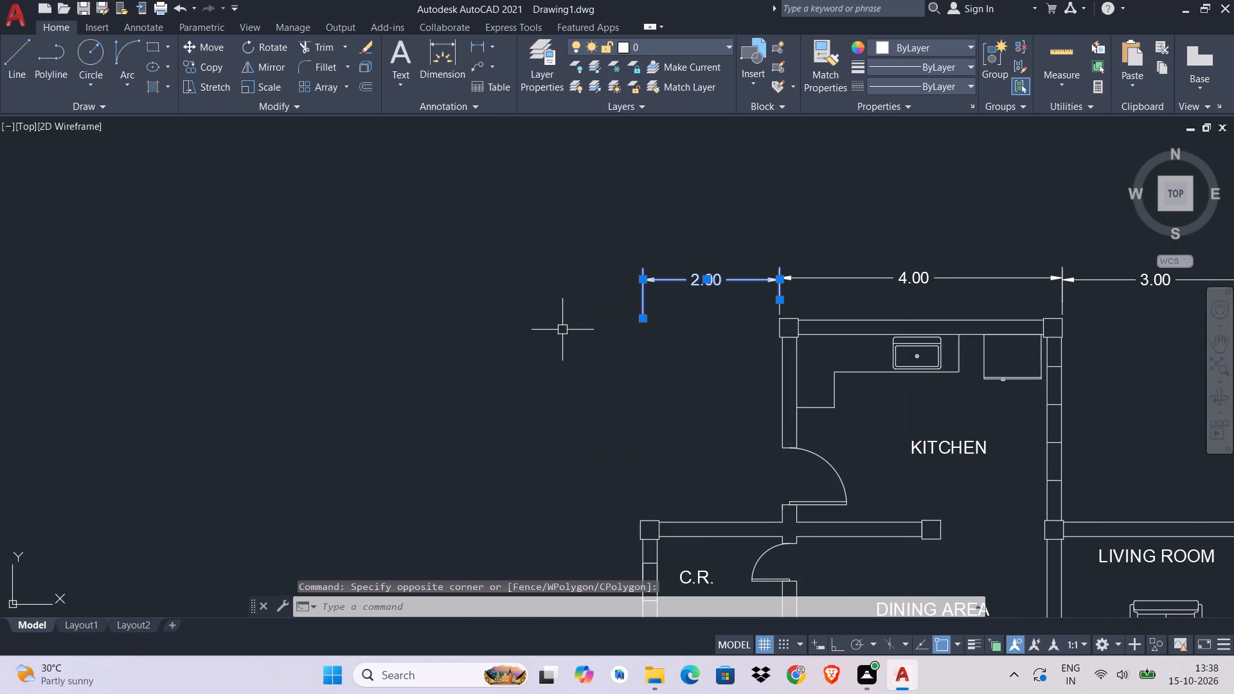
pyautogui.write('CO')
pyautogui.press('space')
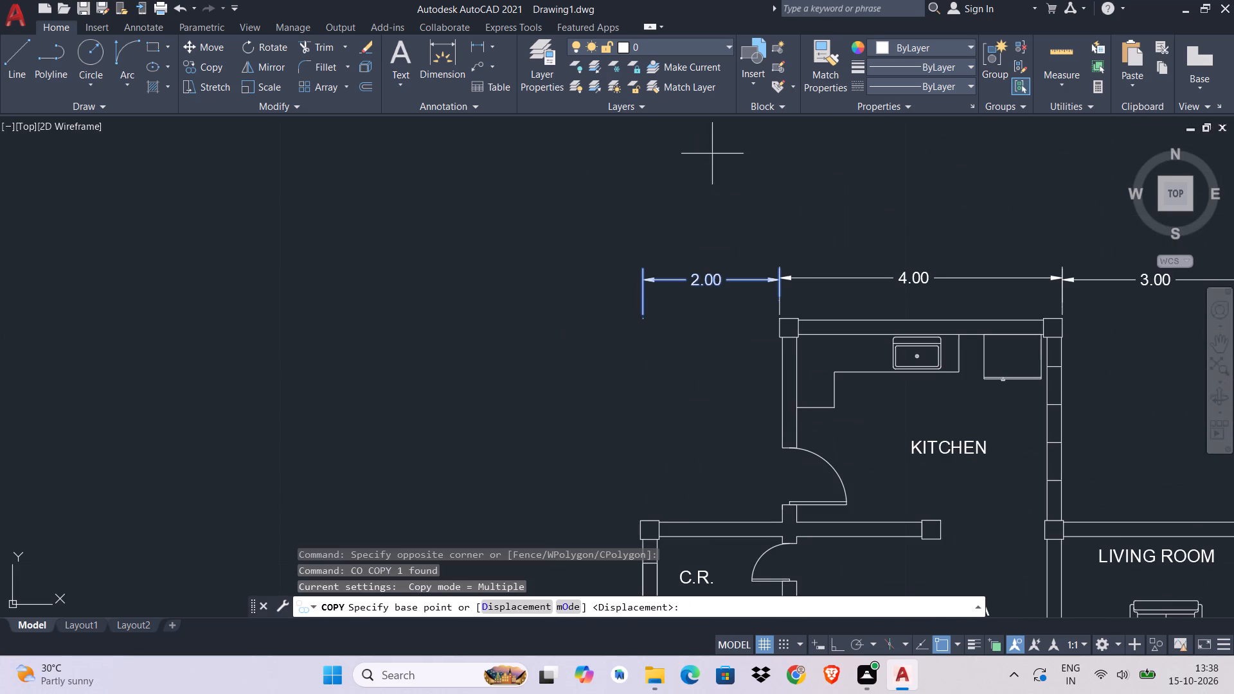
pyautogui.click(647, 280)
pyautogui.moveTo(369, 357); pyautogui.dragTo(591, 250, button='middle')
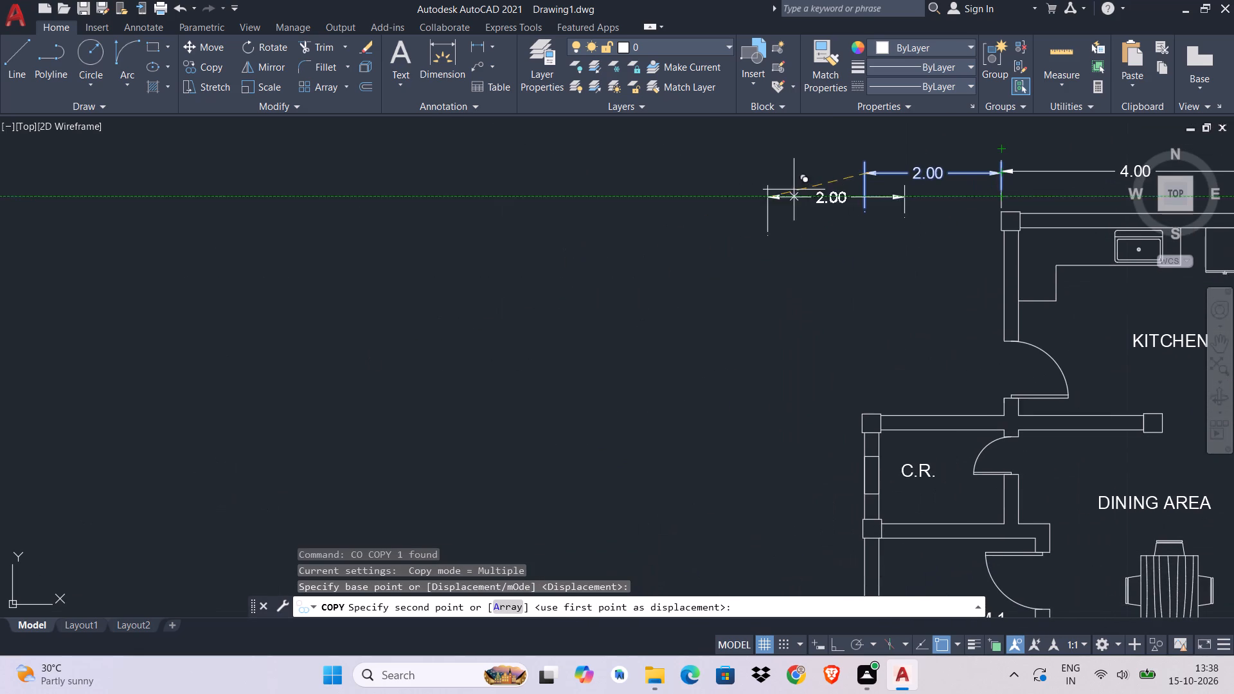
pyautogui.click(526, 411)
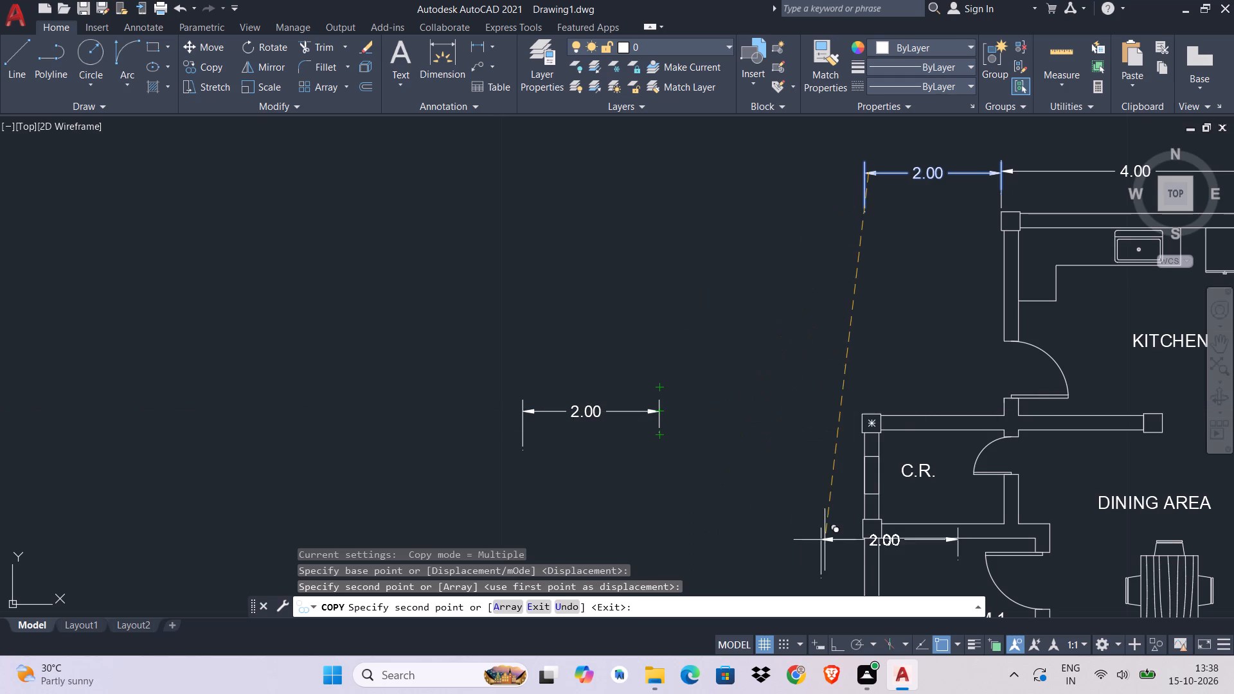
pyautogui.press('Escape')
# Rotate the copied 2.00 dimension a quarter turn about its arrow end so it runs vertically, with Ortho switched on.
pyautogui.click(653, 339)
pyautogui.click(292, 418)
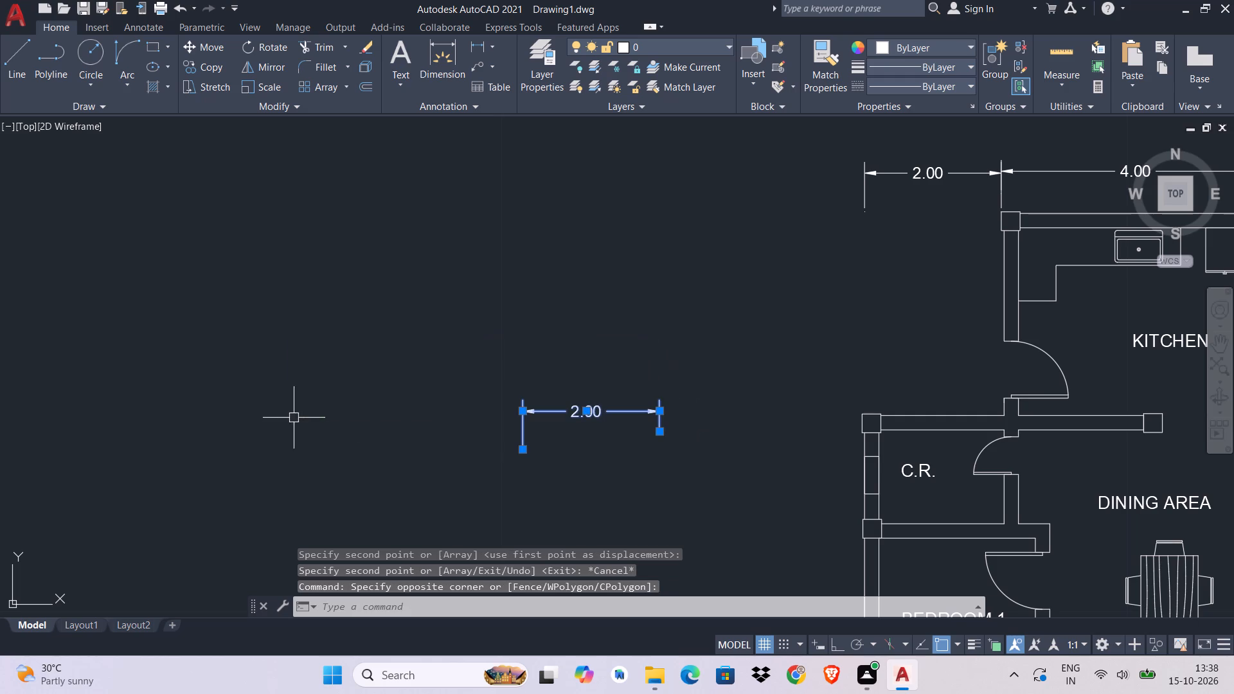
pyautogui.press('r')
pyautogui.write('O')
pyautogui.press('space')
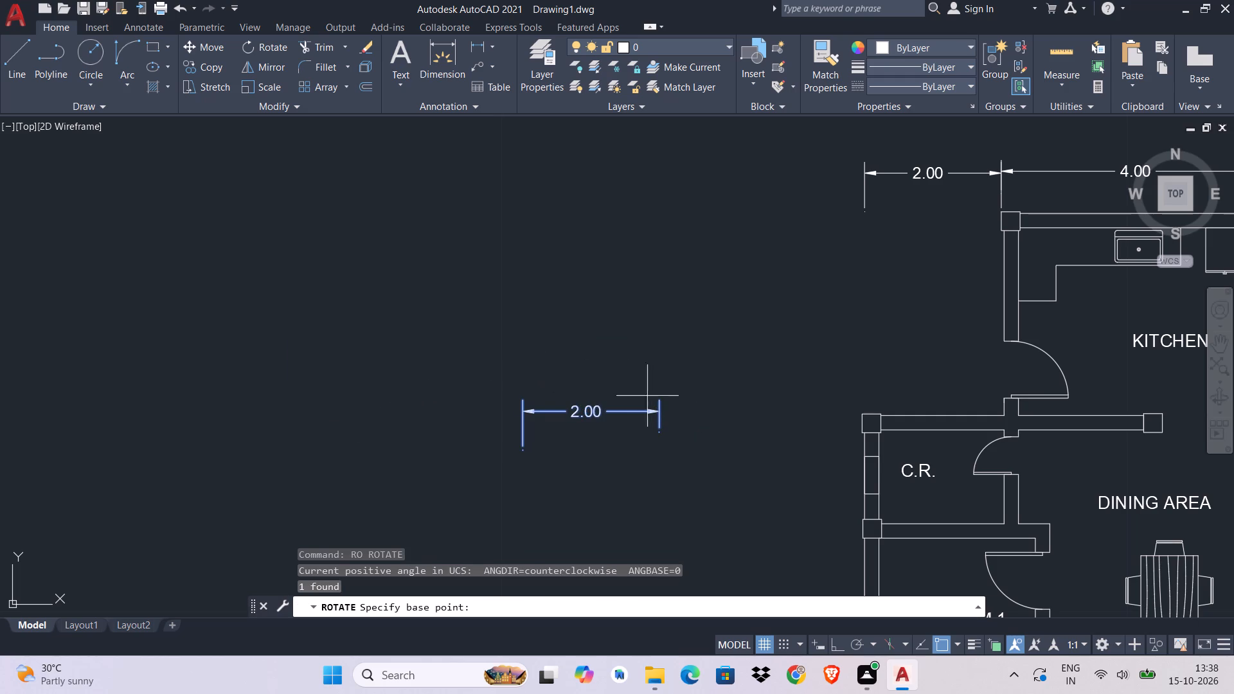
pyautogui.click(663, 412)
pyautogui.hotkey('ctrl', 'l')
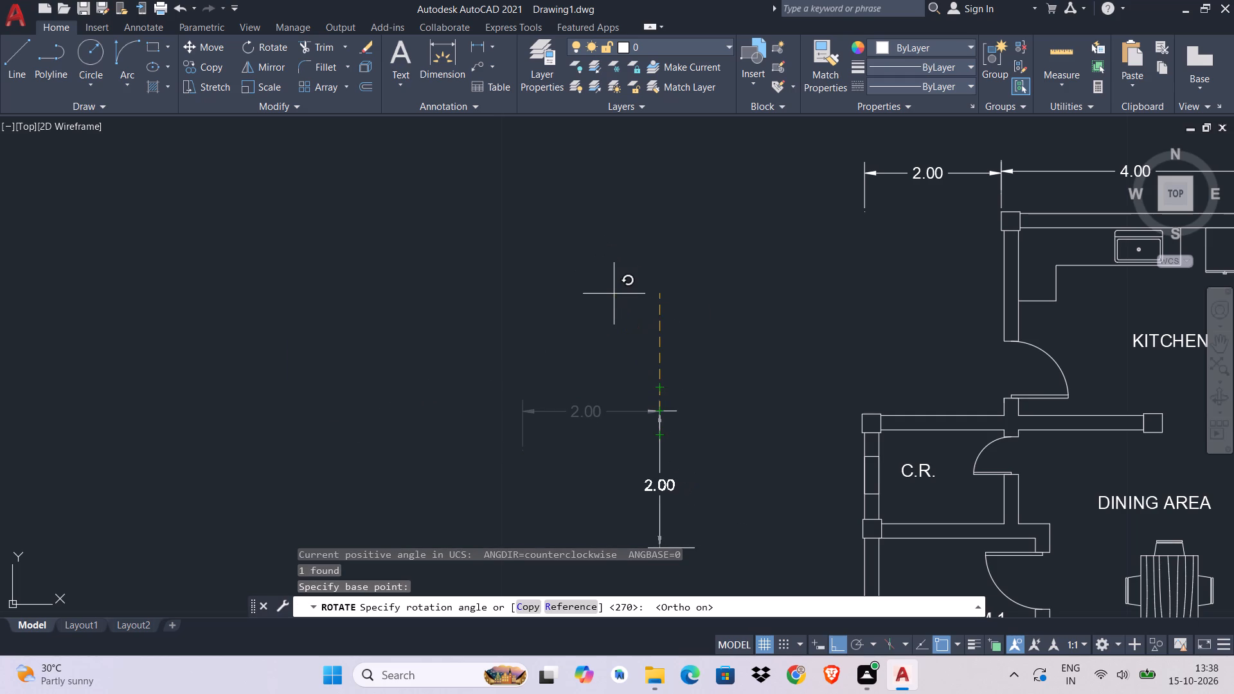
pyautogui.click(614, 294)
pyautogui.moveTo(683, 278); pyautogui.dragTo(564, 193, button='middle')
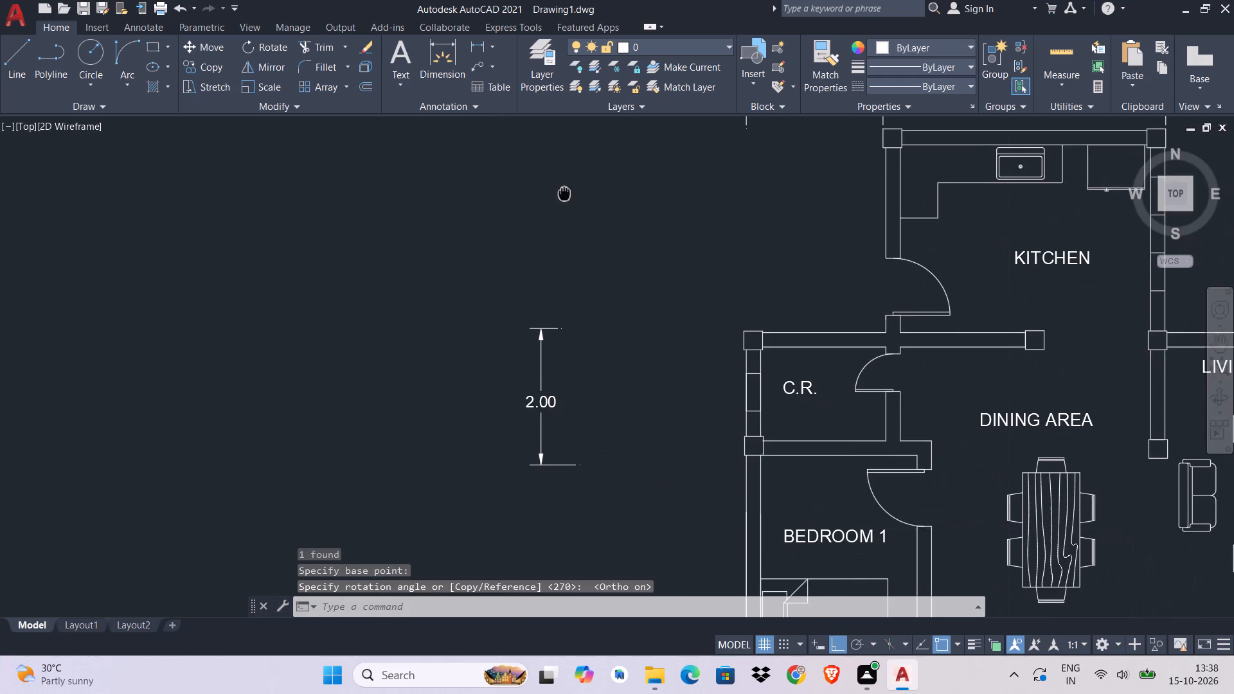
pyautogui.moveTo(564, 193); pyautogui.dragTo(564, 191, button='middle')
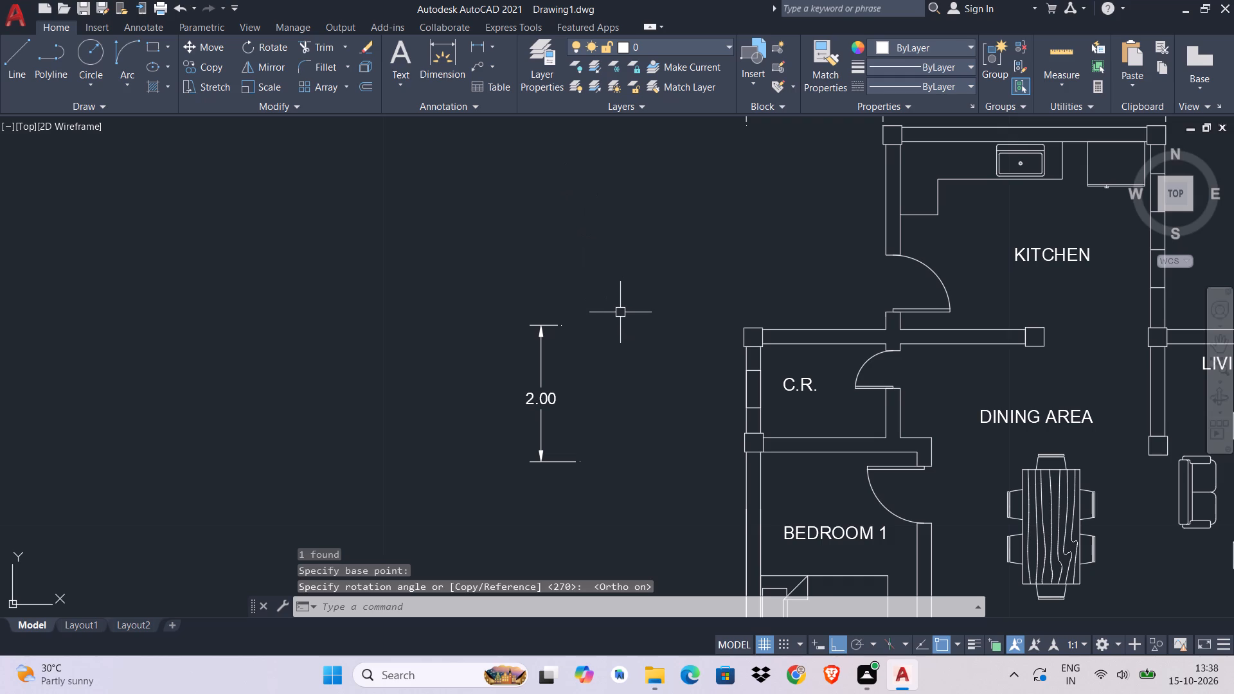
pyautogui.press('Escape')
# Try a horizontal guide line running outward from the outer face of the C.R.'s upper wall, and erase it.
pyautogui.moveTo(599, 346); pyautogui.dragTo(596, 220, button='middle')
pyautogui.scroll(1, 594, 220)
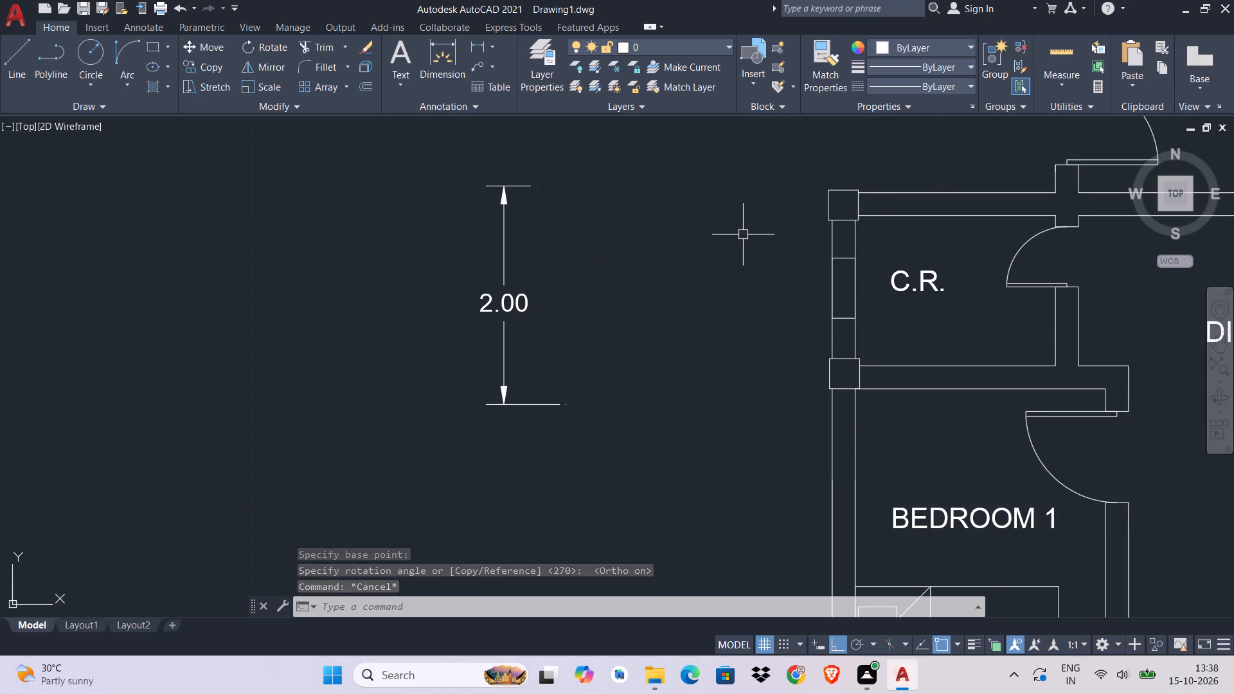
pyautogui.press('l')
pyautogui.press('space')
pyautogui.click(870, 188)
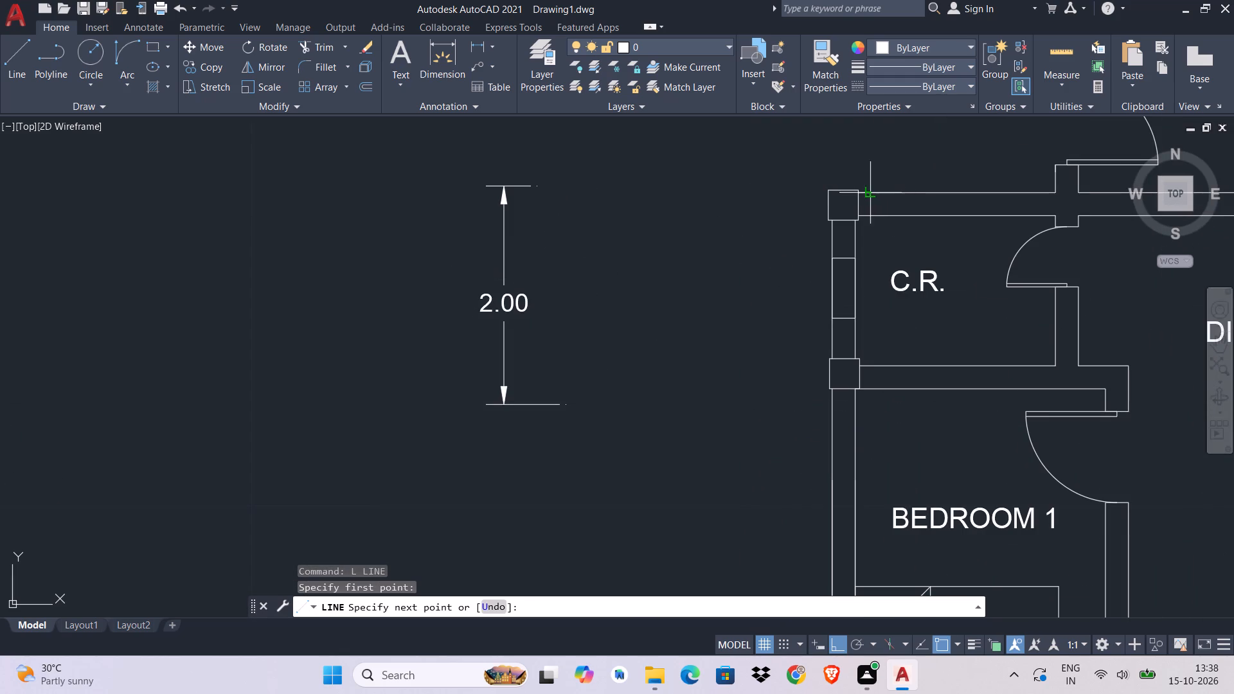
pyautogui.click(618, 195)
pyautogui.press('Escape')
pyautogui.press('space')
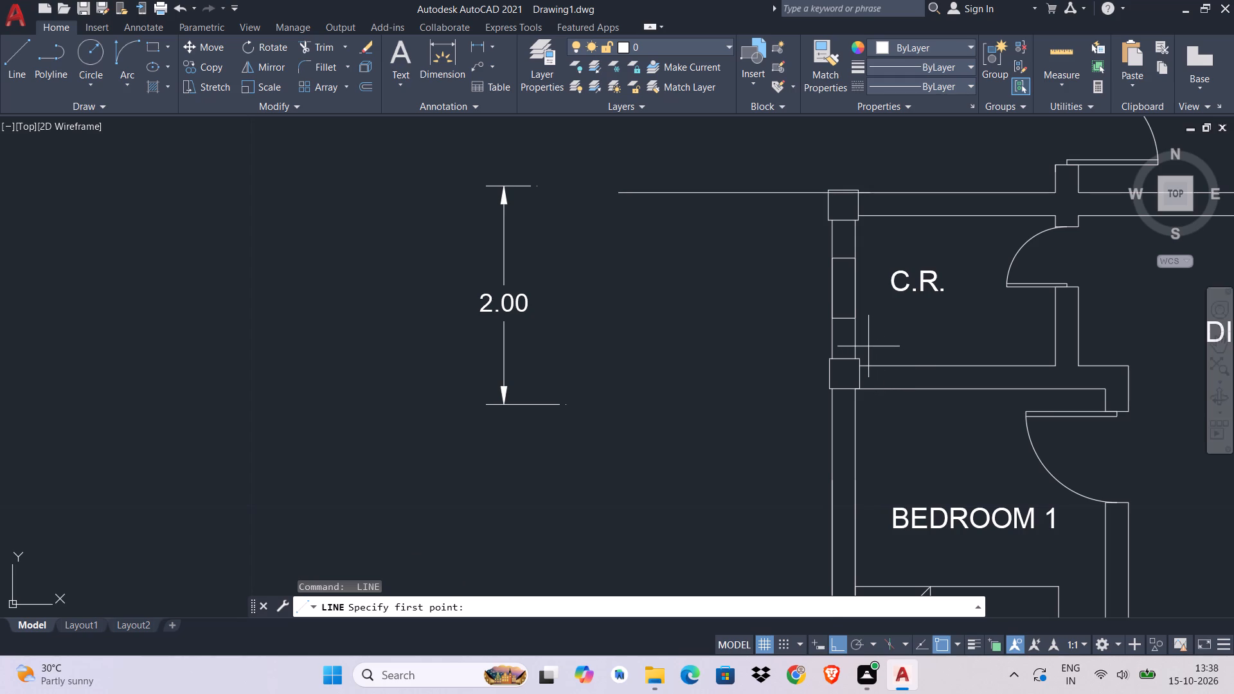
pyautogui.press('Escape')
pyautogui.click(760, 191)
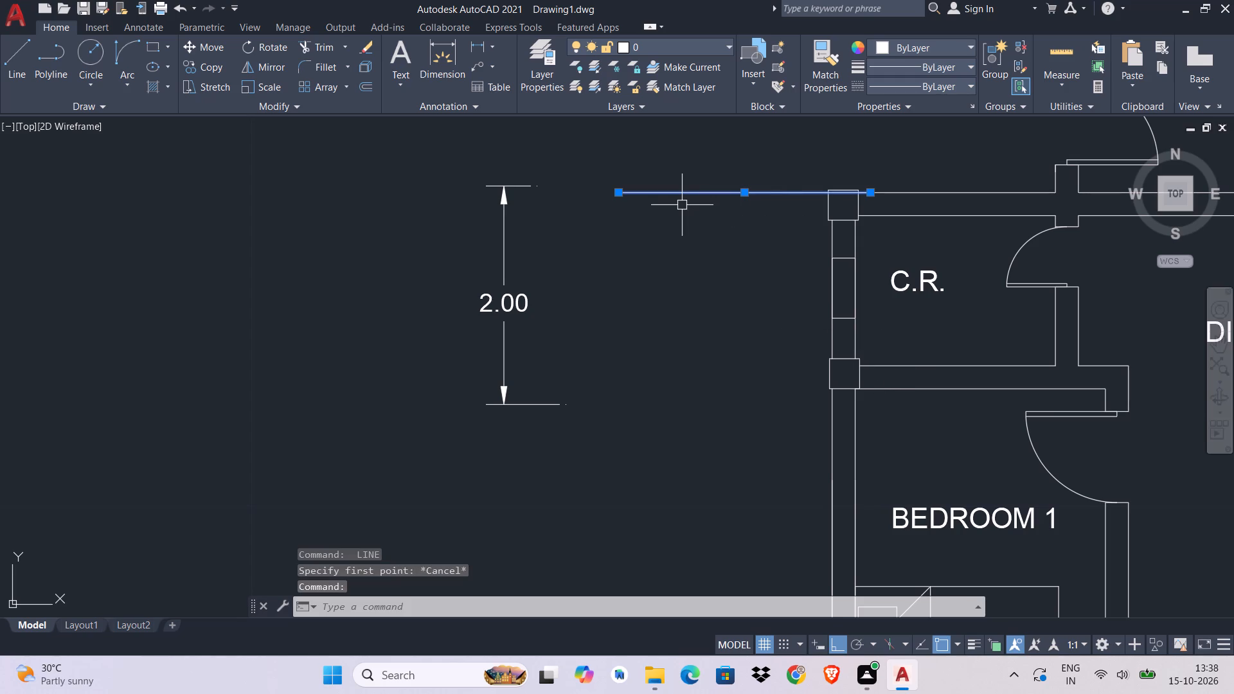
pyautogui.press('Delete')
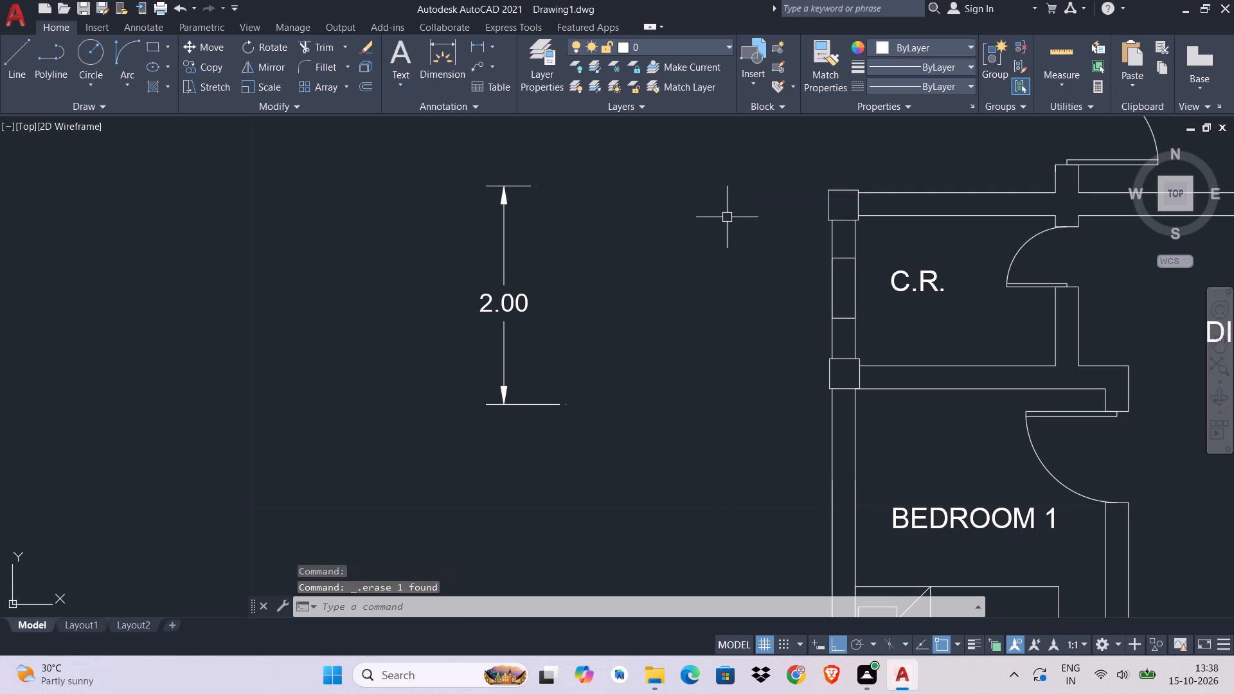
# Draw two horizontal guide lines extending left past the plan from the inner faces of the C.R.'s upper and lower walls.
pyautogui.write('L')
pyautogui.press('space')
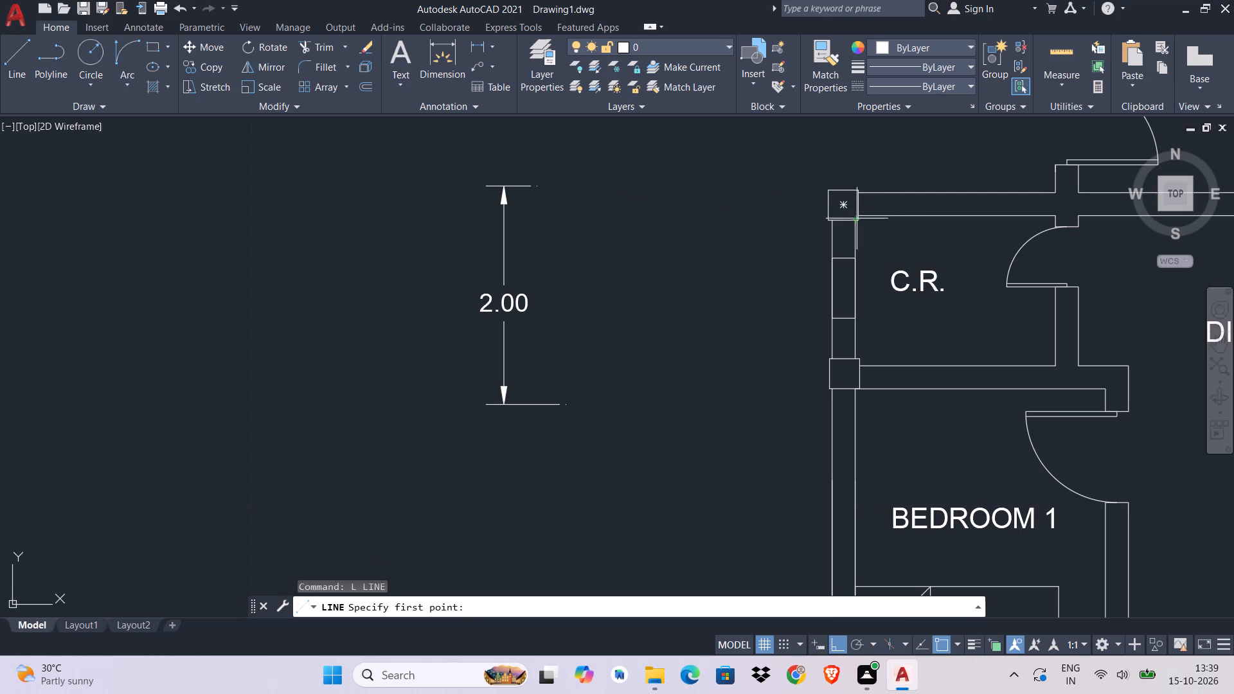
pyautogui.click(859, 214)
pyautogui.click(444, 219)
pyautogui.press('Escape')
pyautogui.press('space')
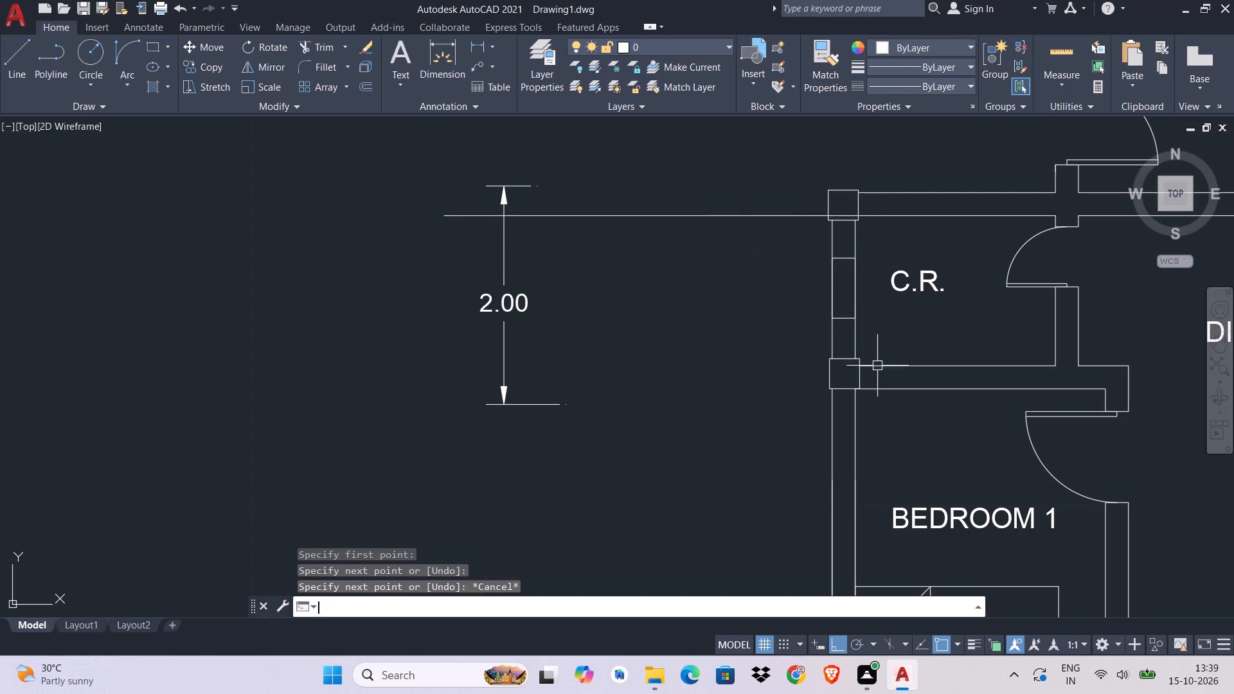
pyautogui.click(857, 367)
pyautogui.click(476, 373)
pyautogui.press('Escape')
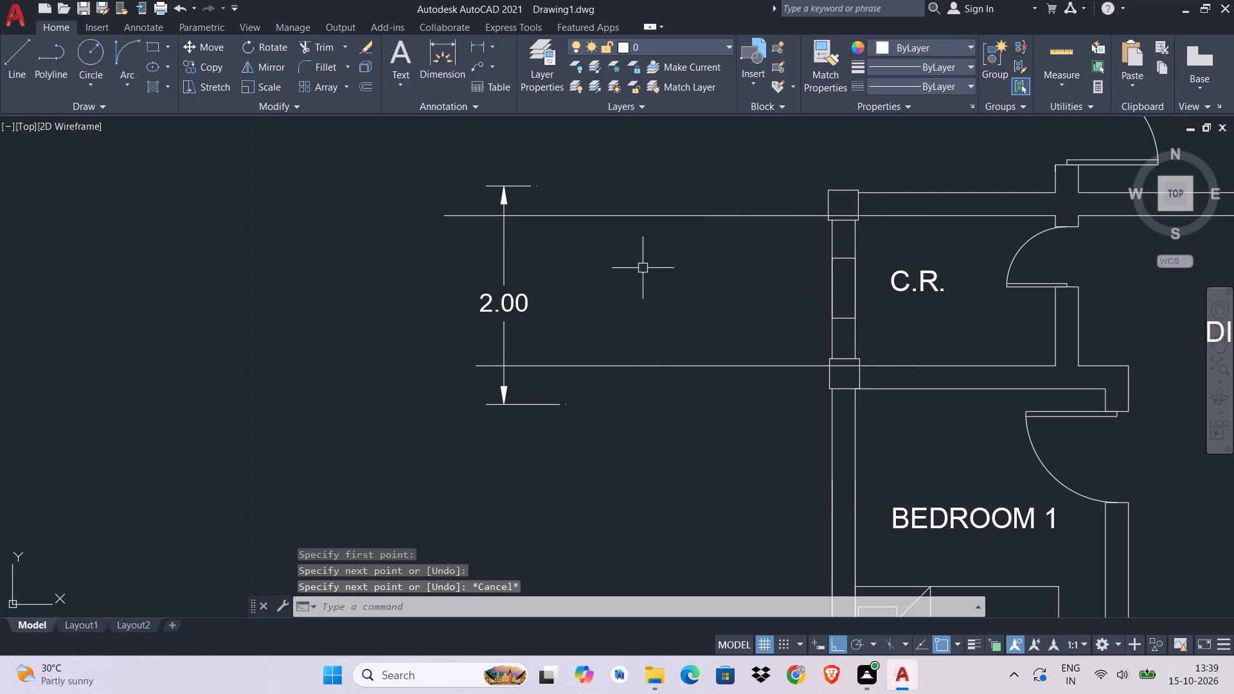
# Move the vertical dimension closer to the C.R. wall with its lower end on the lower guide line.
pyautogui.click(638, 262)
pyautogui.click(299, 312)
pyautogui.press('m')
pyautogui.press('space')
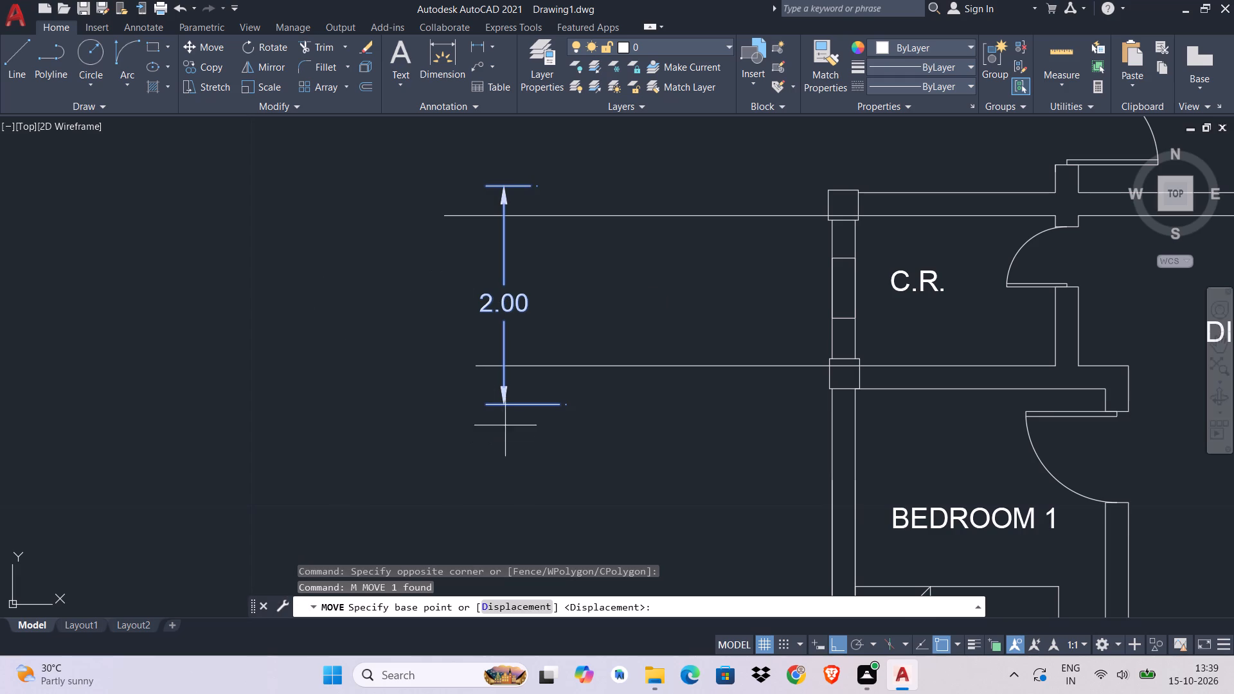
pyautogui.click(505, 404)
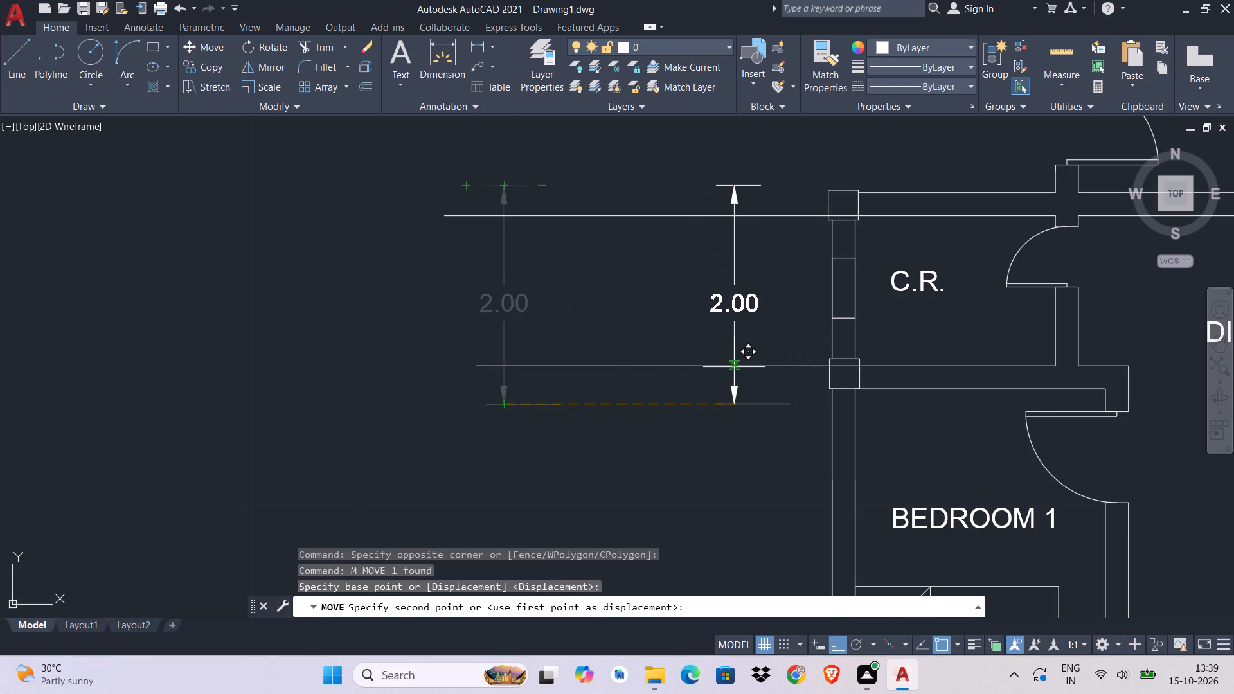
pyautogui.click(734, 367)
pyautogui.press('Escape')
# Stretch the vertical dimension's upper end to the upper guide line and centre its text between the arrows.
pyautogui.click(767, 150)
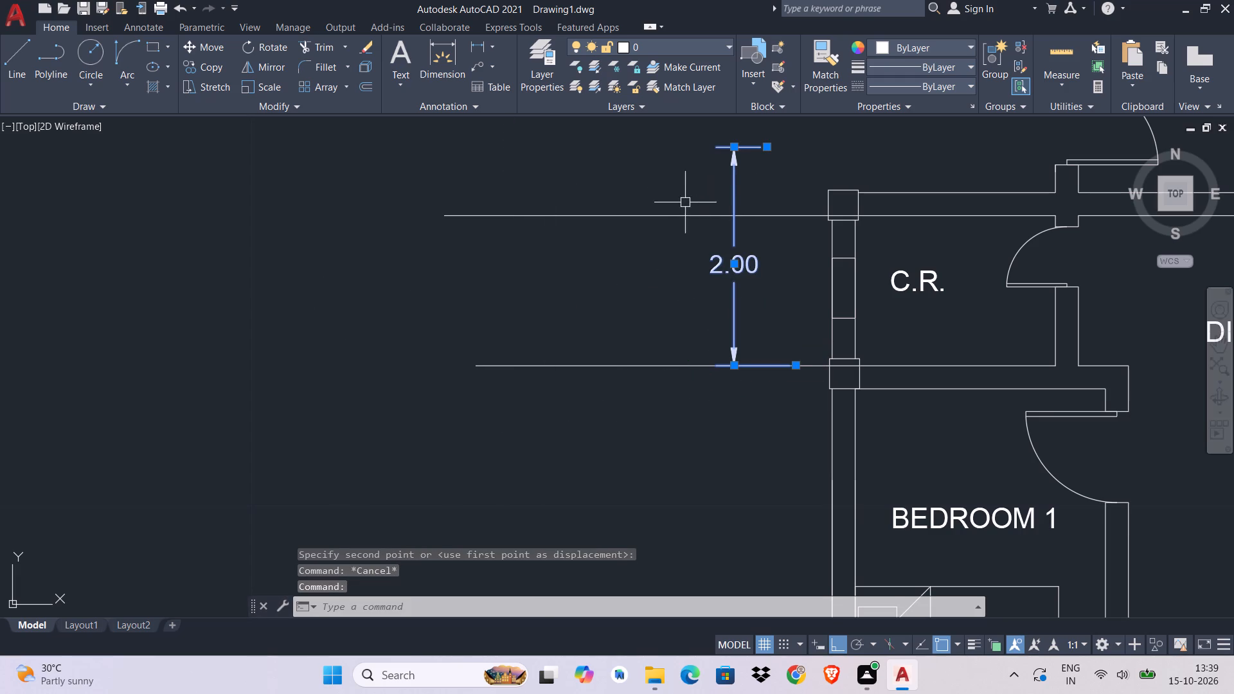
pyautogui.click(767, 150)
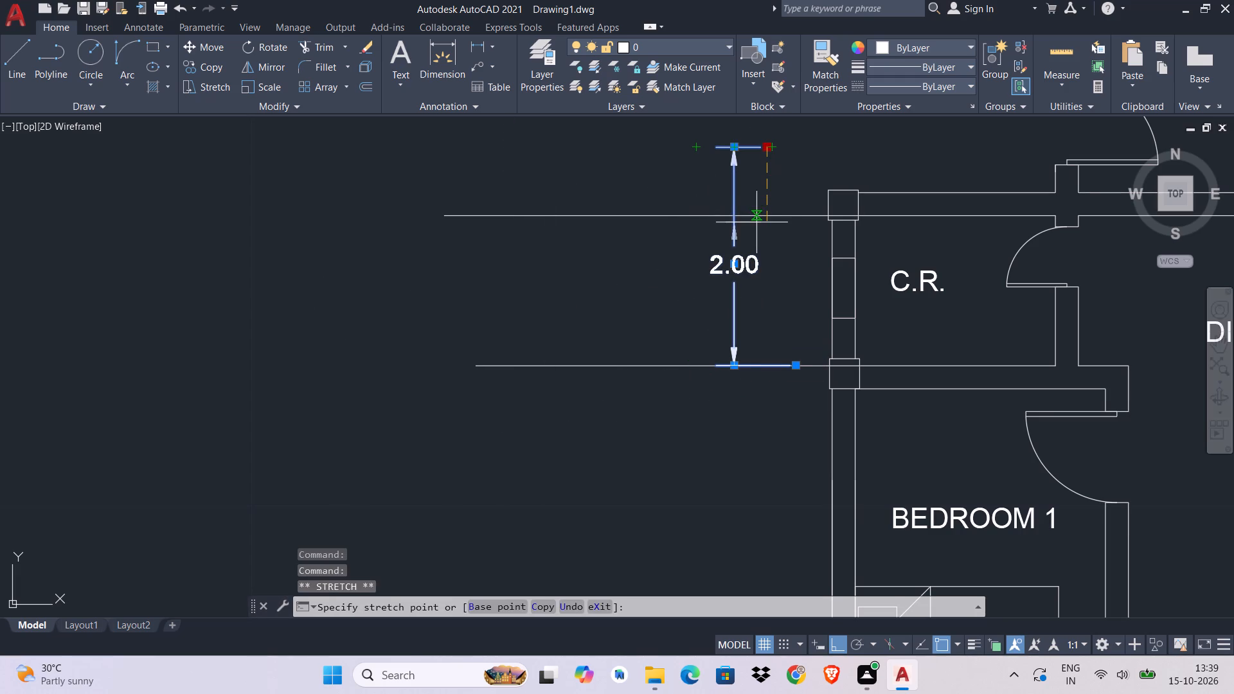
pyautogui.click(764, 216)
pyautogui.press('Escape')
pyautogui.click(739, 261)
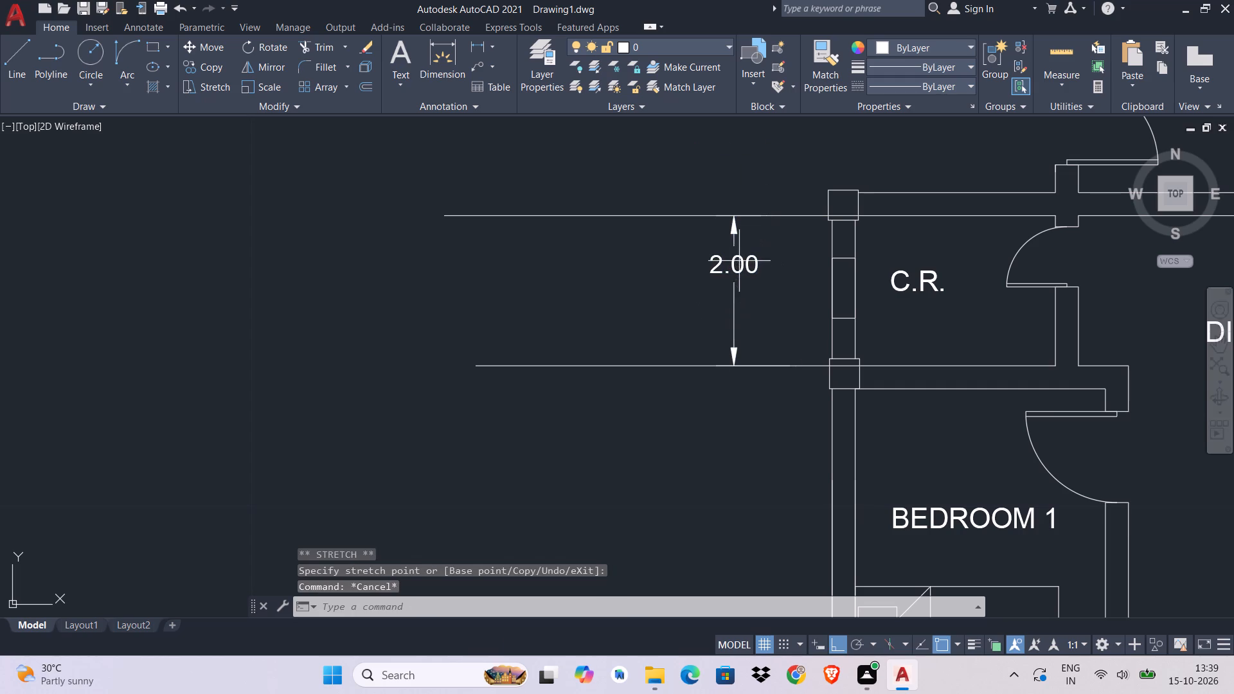
pyautogui.click(733, 263)
pyautogui.click(727, 291)
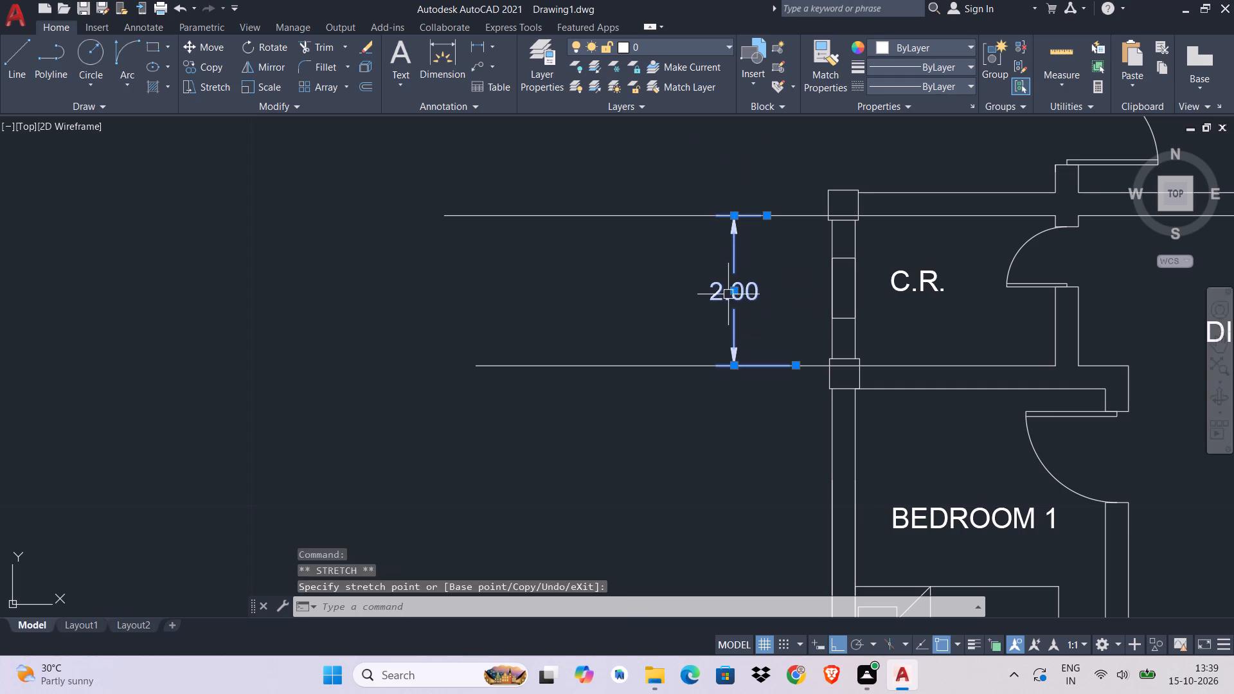
pyautogui.press('Escape')
# Change the text of the vertical C.R. dimension to 1.50.
pyautogui.doubleClick(745, 292)
pyautogui.moveTo(765, 292); pyautogui.dragTo(652, 299)
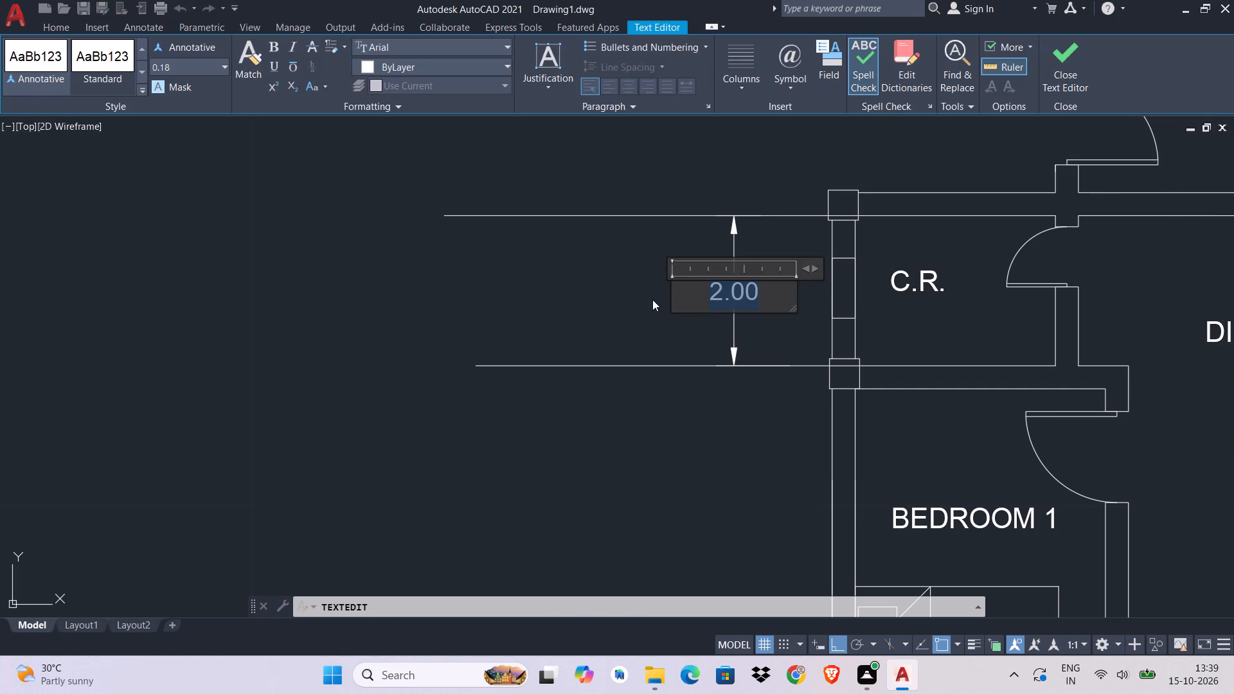
pyautogui.press('BackSpace')
pyautogui.write('1.50')
pyautogui.press('Return')
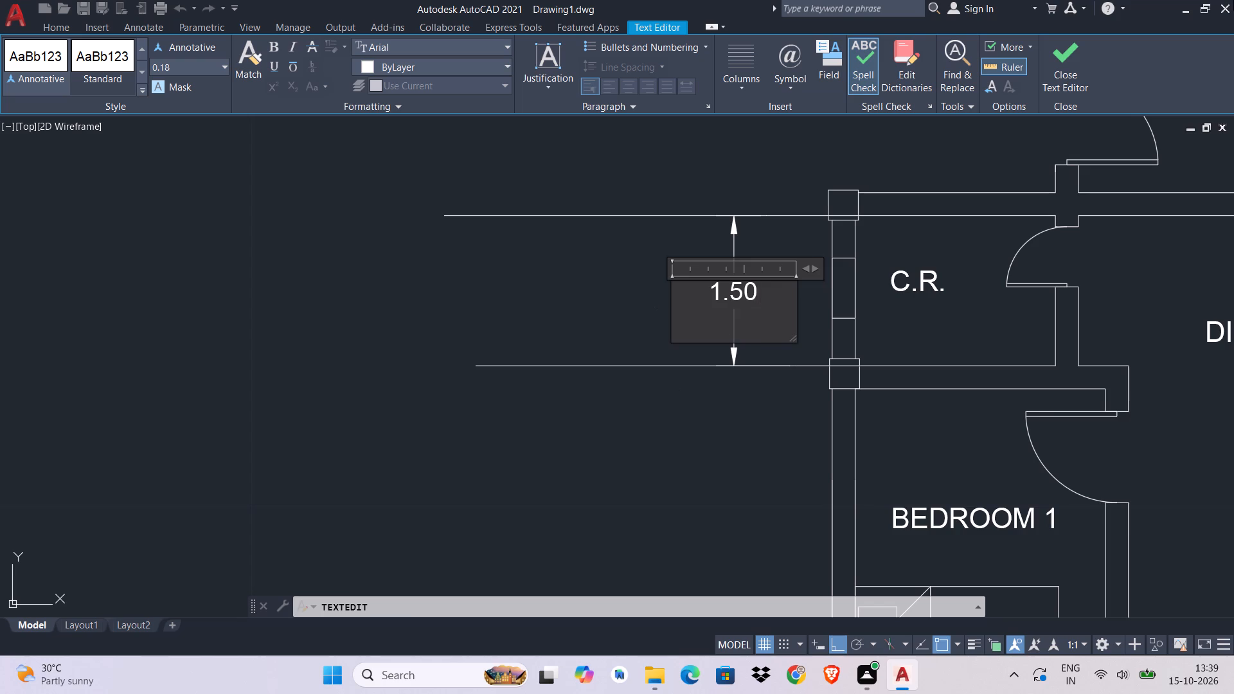
pyautogui.click(1060, 79)
pyautogui.moveTo(558, 177); pyautogui.dragTo(460, 144, button='middle')
pyautogui.click(467, 139)
pyautogui.press('Escape')
# Erase the two horizontal guide lines beside the C.R.
pyautogui.click(445, 161)
pyautogui.click(127, 526)
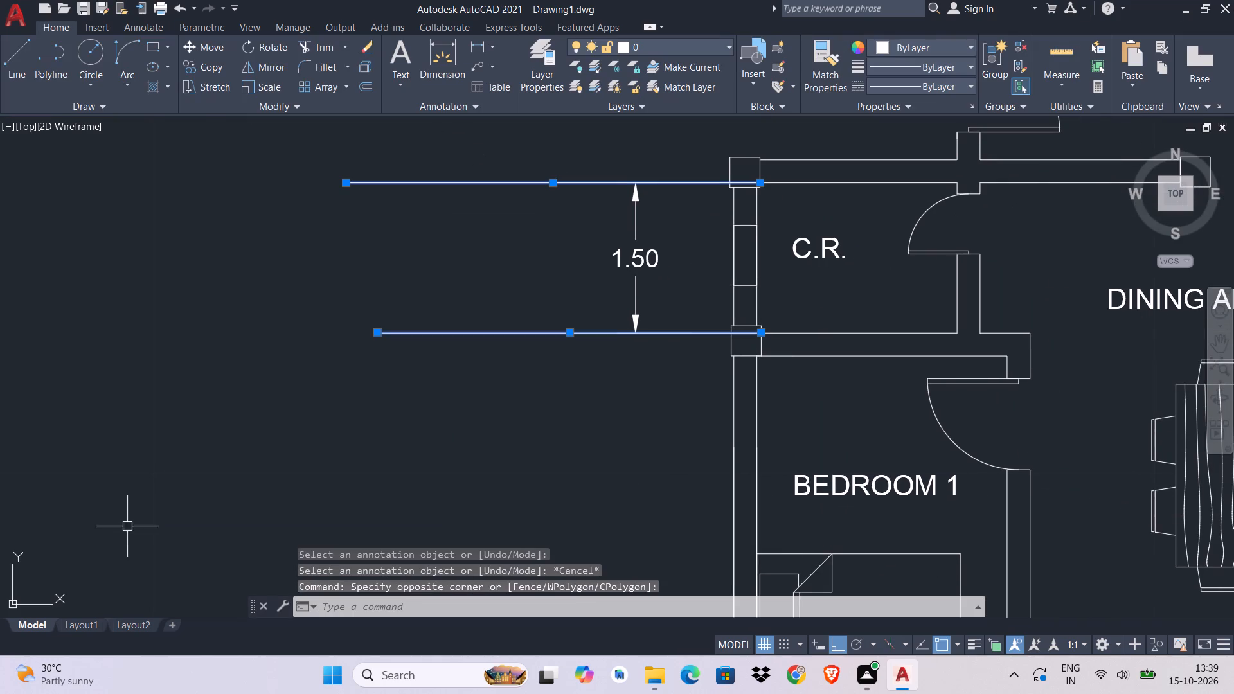
pyautogui.press('Delete')
# Draw a horizontal guide line extending left past the plan from the Bedroom 1 face of the wall between Bedrooms 1 and 2.
pyautogui.moveTo(559, 448); pyautogui.dragTo(445, 326, button='middle')
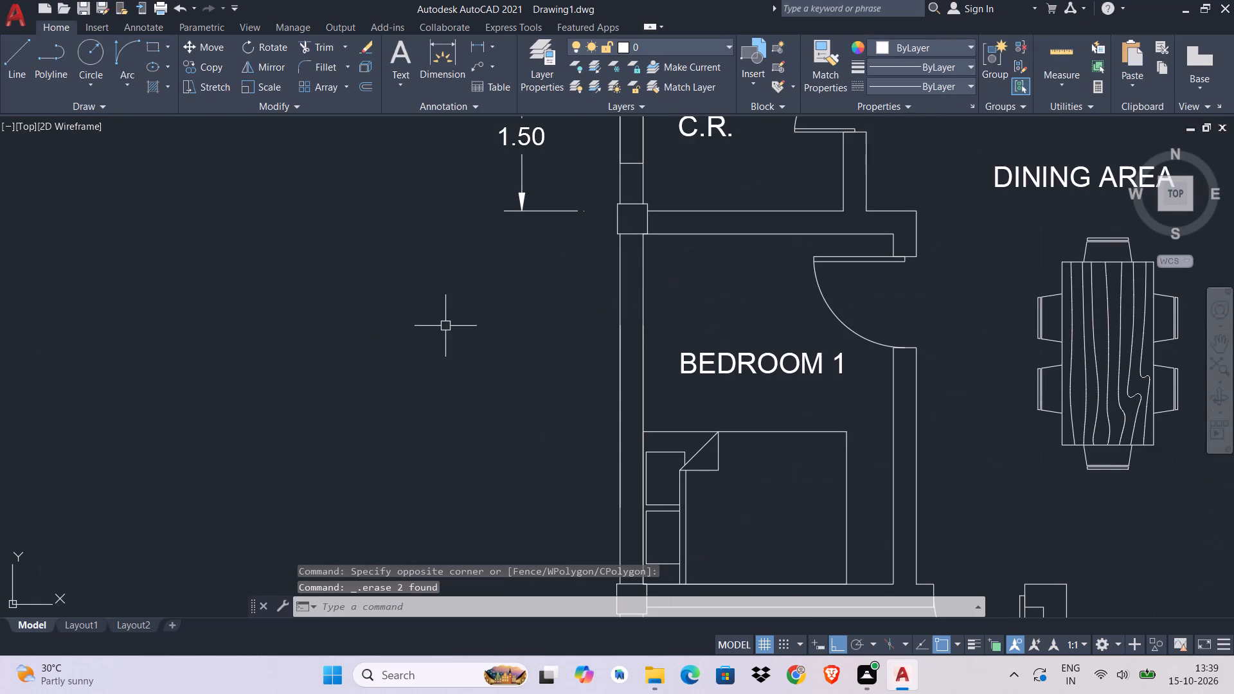
pyautogui.moveTo(542, 347); pyautogui.dragTo(580, 222, button='middle')
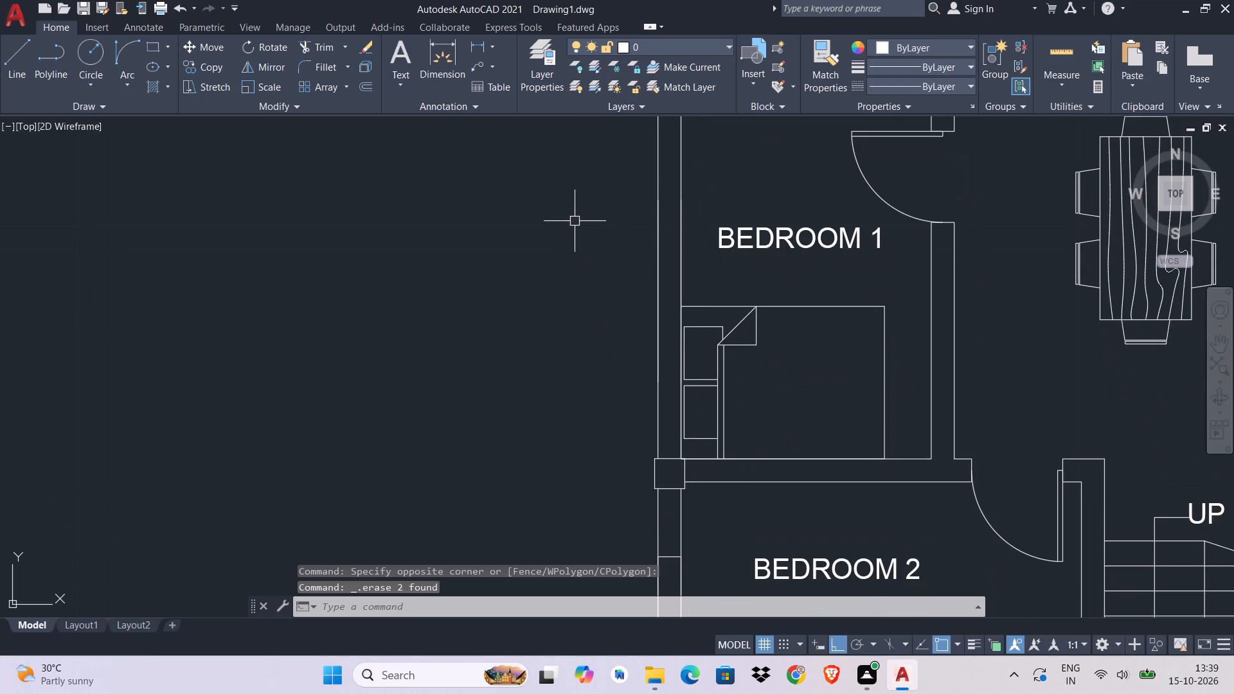
pyautogui.press('l')
pyautogui.press('space')
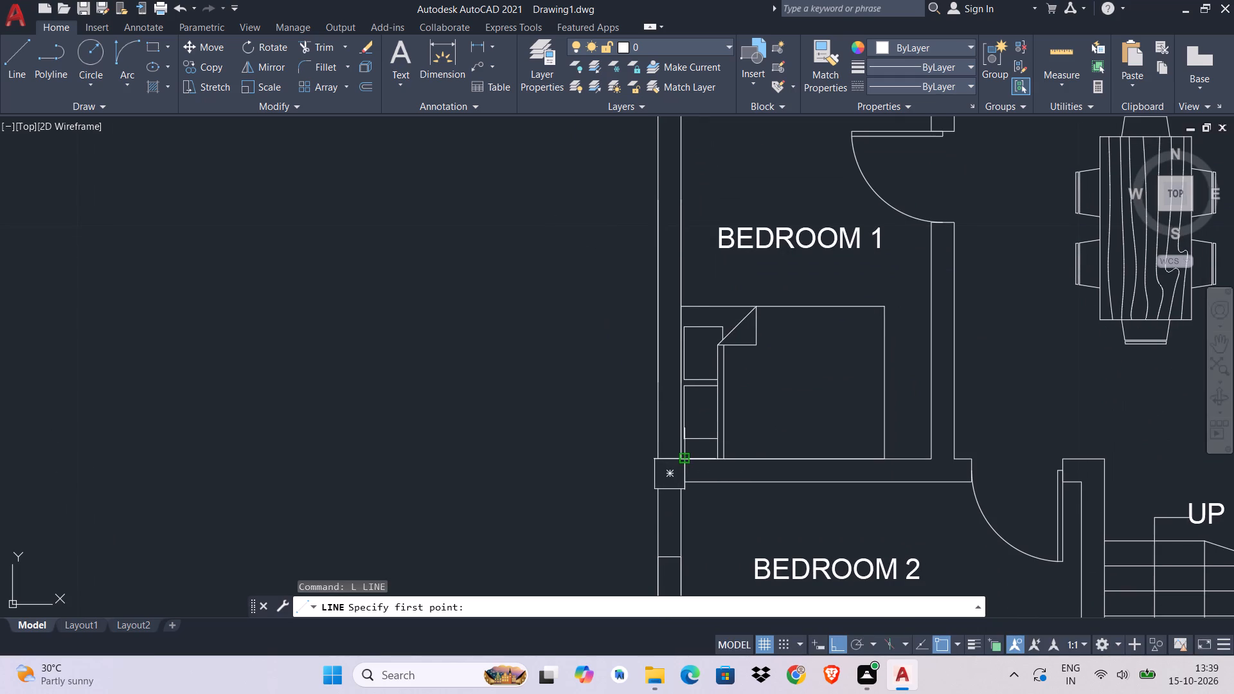
pyautogui.click(687, 460)
pyautogui.click(409, 467)
pyautogui.press('Escape')
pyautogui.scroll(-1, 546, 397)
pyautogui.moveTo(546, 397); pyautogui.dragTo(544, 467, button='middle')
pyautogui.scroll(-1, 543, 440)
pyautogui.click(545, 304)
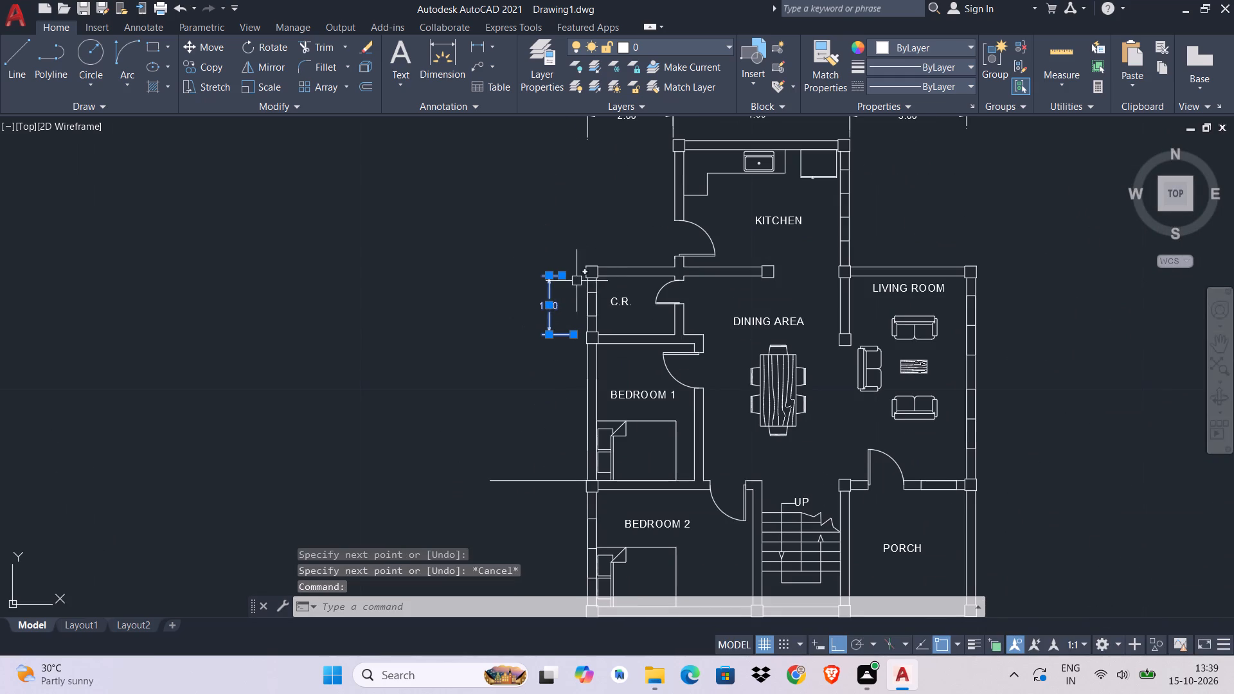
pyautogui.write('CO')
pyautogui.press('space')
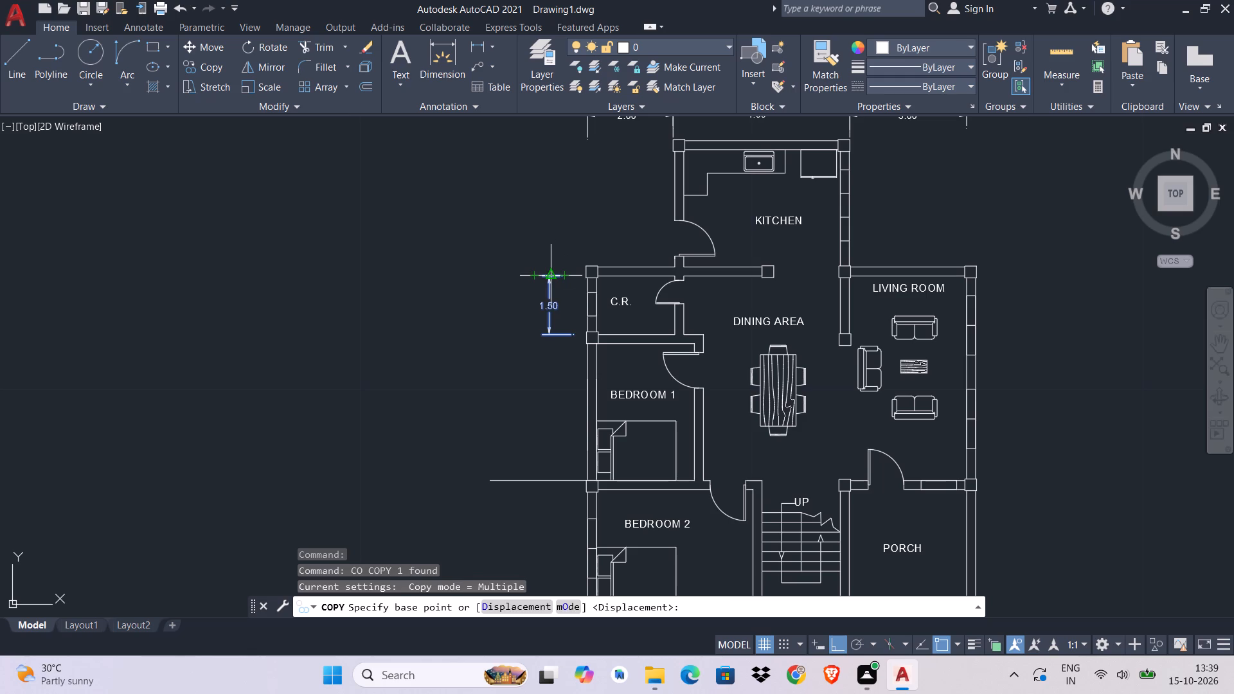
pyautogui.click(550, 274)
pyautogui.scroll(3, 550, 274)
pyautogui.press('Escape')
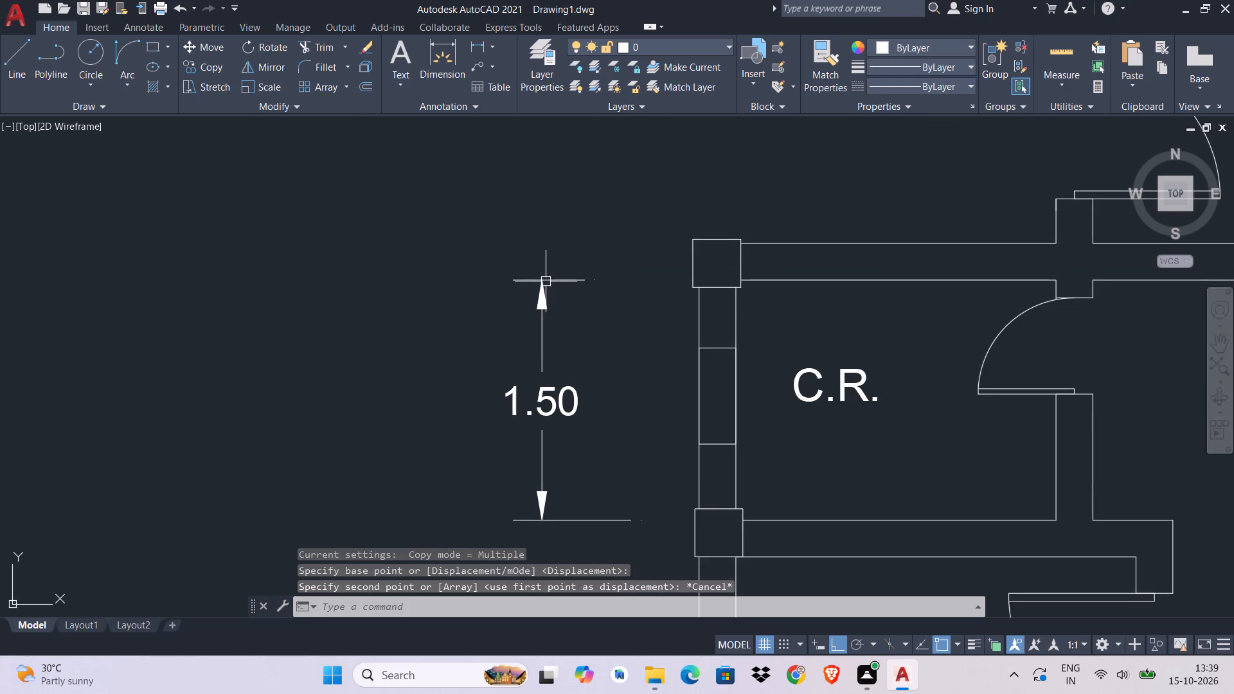
# Copy the vertical 1.50 dimension straight down so the copy starts at the original's lower end, beside Bedroom 1.
pyautogui.click(544, 286)
pyautogui.write('CO')
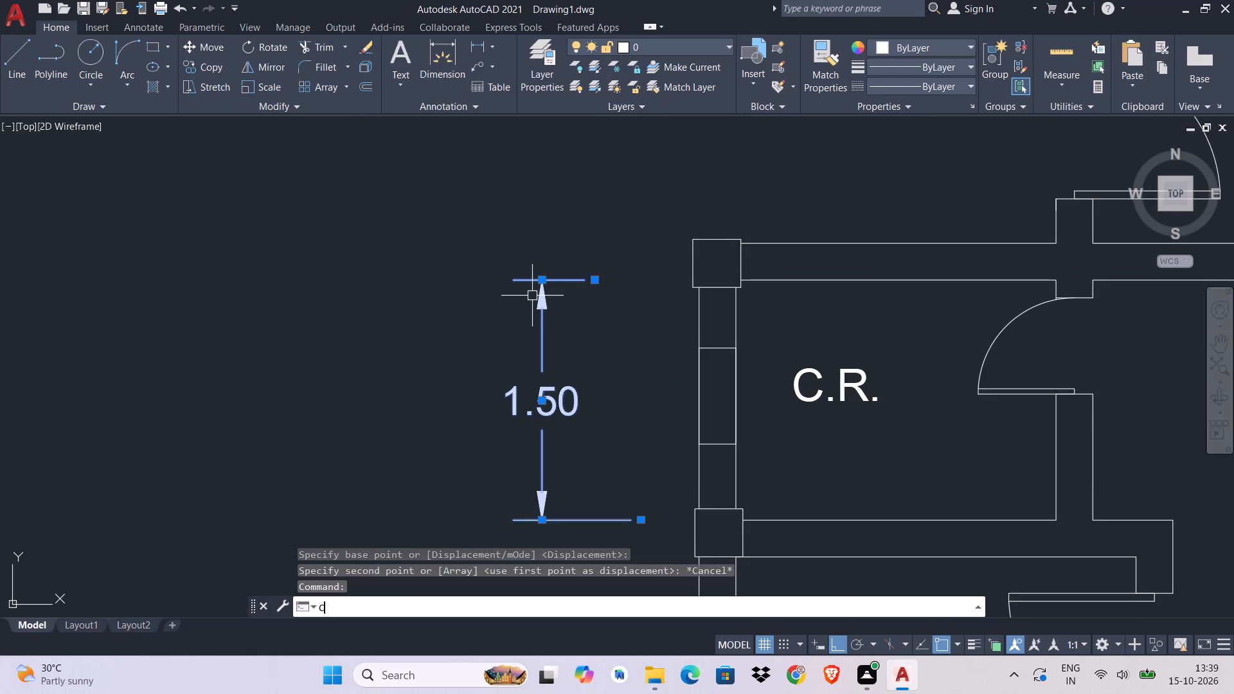
pyautogui.press('space')
pyautogui.click(539, 276)
pyautogui.moveTo(550, 392); pyautogui.dragTo(553, 361, button='middle')
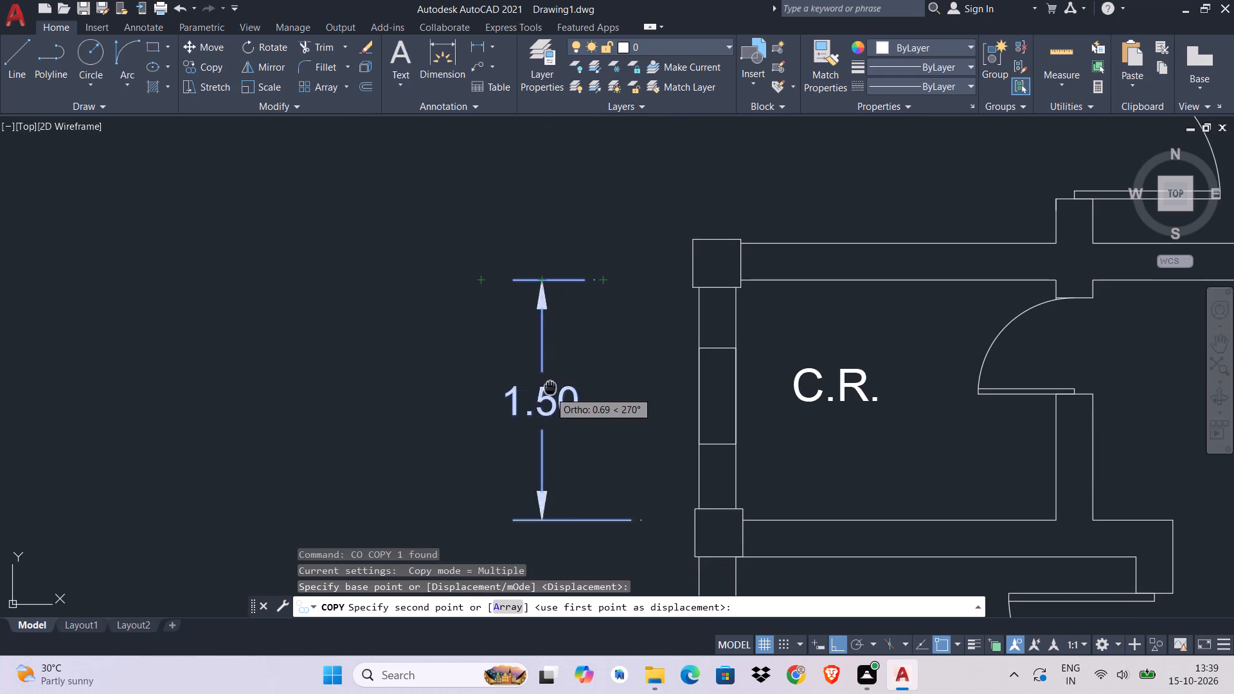
pyautogui.moveTo(553, 361); pyautogui.dragTo(549, 211, button='middle')
pyautogui.click(541, 343)
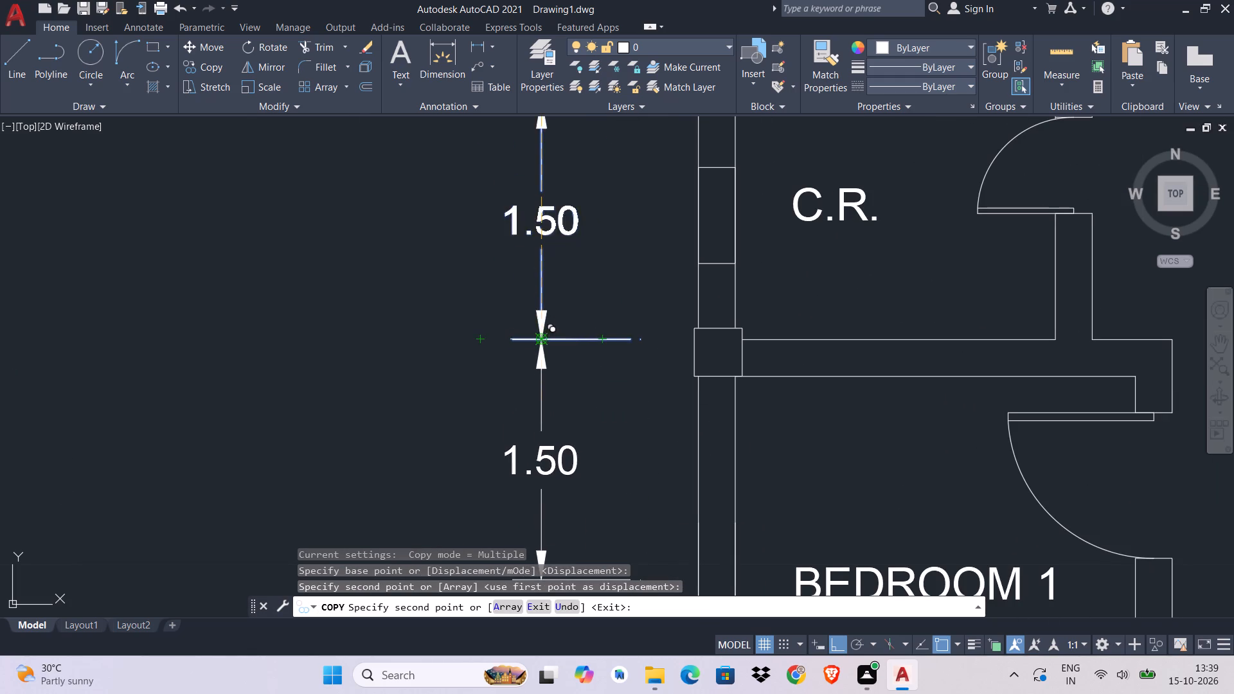
# Stretch the lower end of the copied Bedroom 1 dimension down to the guide line at the wall between Bedrooms 1 and 2.
pyautogui.moveTo(600, 454); pyautogui.dragTo(597, 159, button='middle')
pyautogui.press('Escape')
pyautogui.click(536, 269)
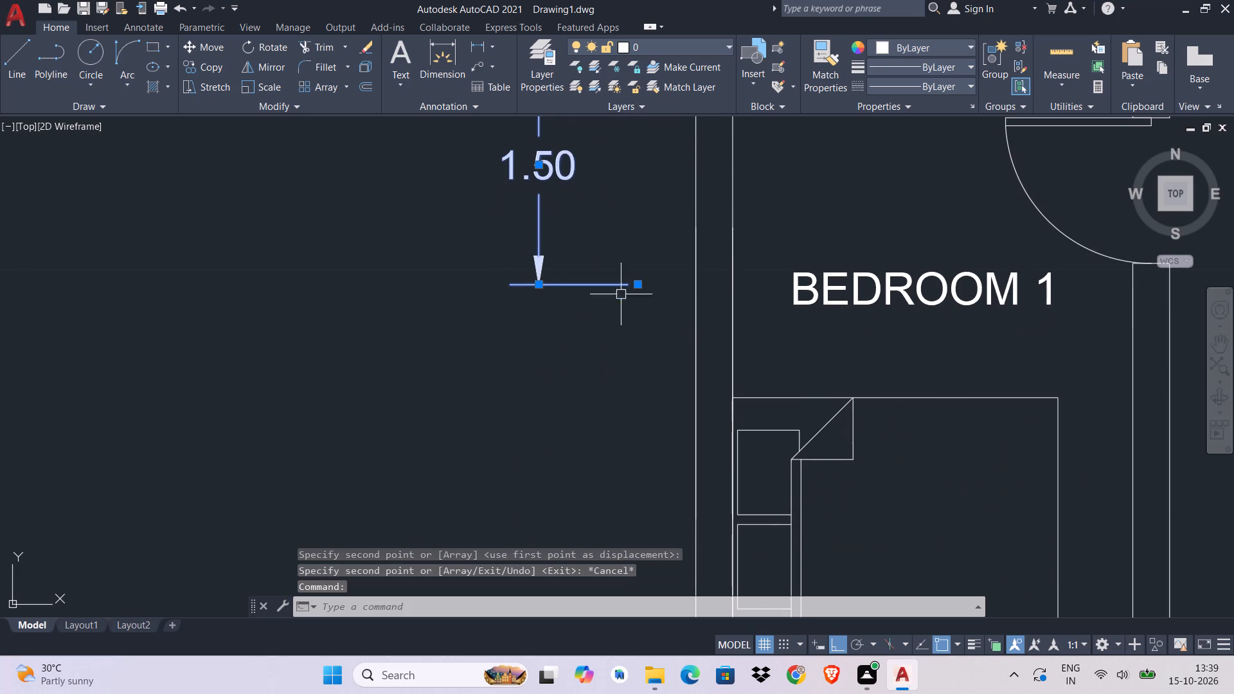
pyautogui.click(639, 282)
pyautogui.scroll(-2, 634, 282)
pyautogui.moveTo(634, 282); pyautogui.dragTo(596, 152, button='middle')
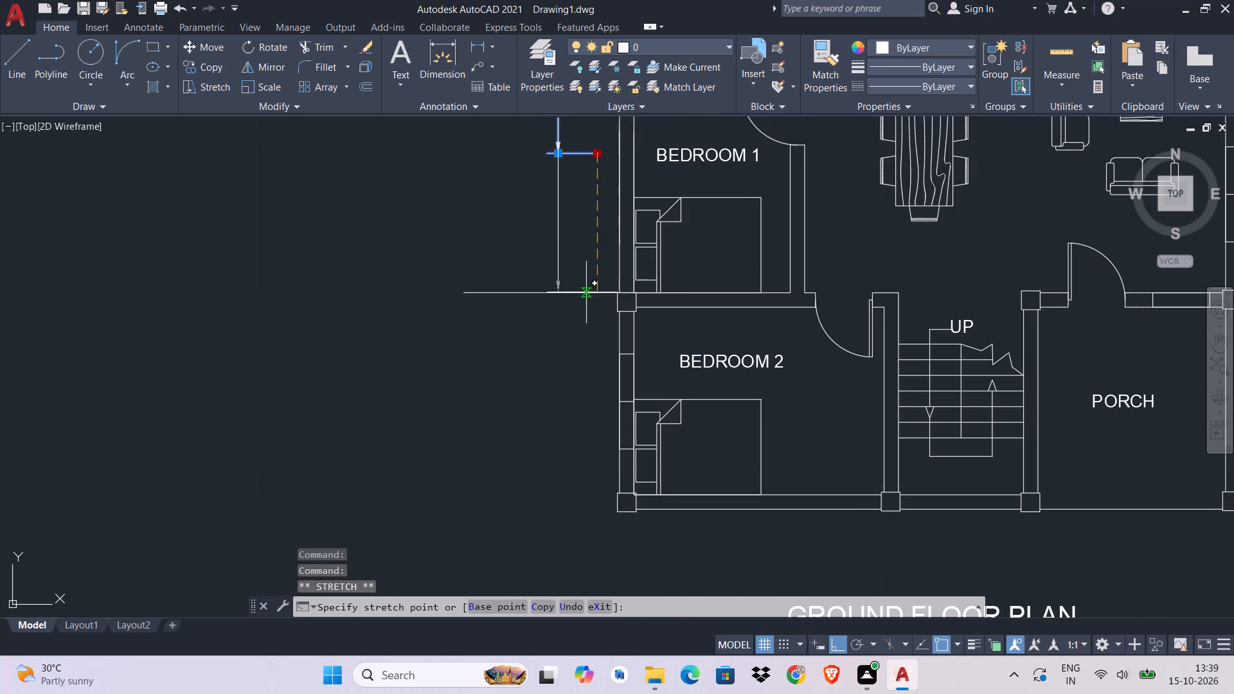
pyautogui.click(590, 292)
pyautogui.moveTo(601, 248); pyautogui.dragTo(605, 423, button='middle')
pyautogui.press('Escape')
# Move the Bedroom 1 dimension's text down to the midpoint of its dimension line.
pyautogui.click(554, 286)
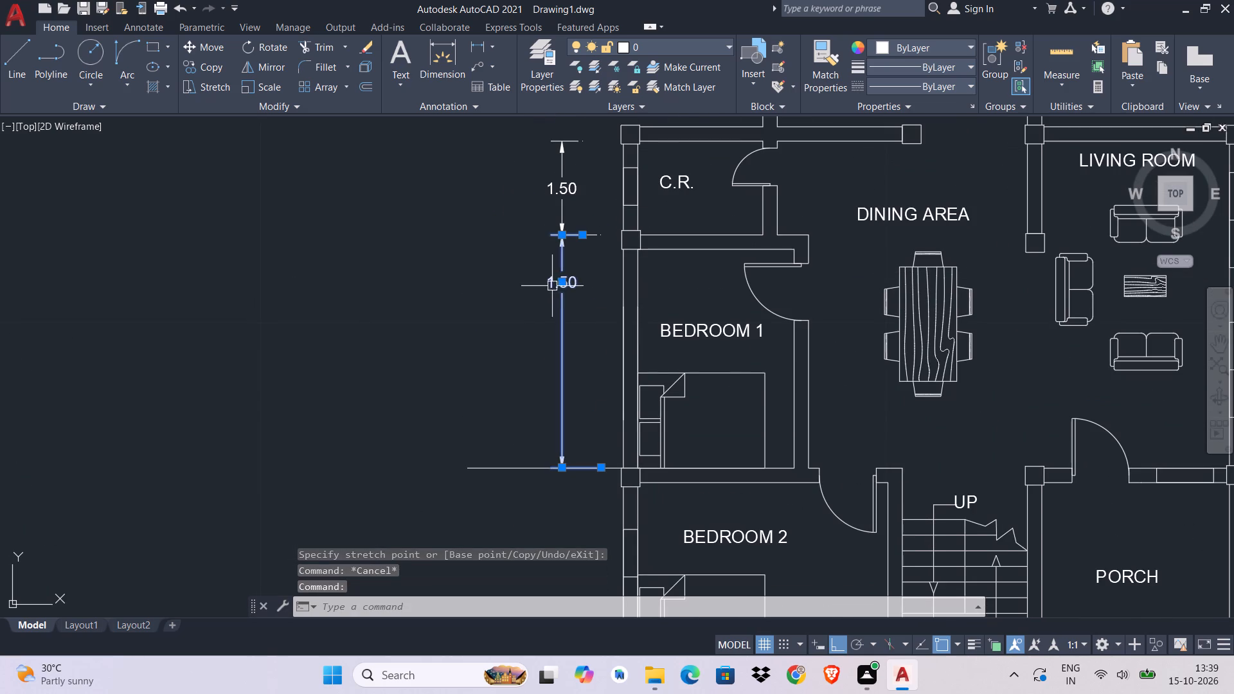
pyautogui.click(563, 281)
pyautogui.click(560, 348)
pyautogui.press('Escape')
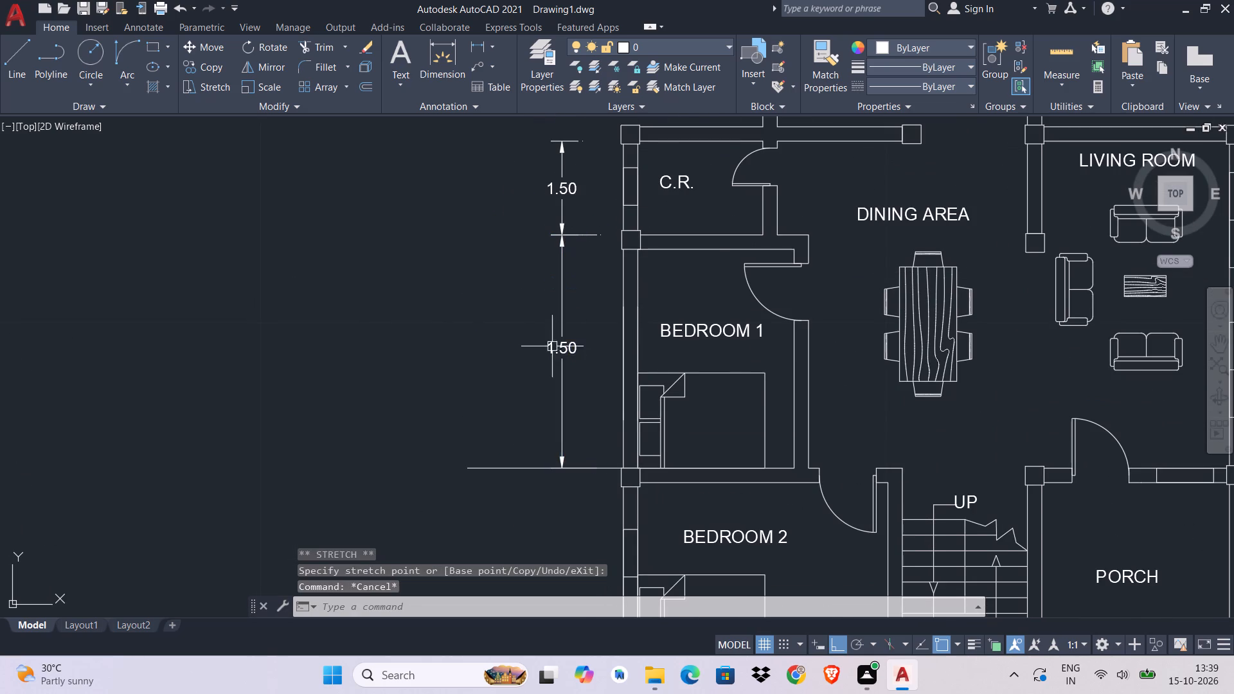
# Change the text of the vertical Bedroom 1 dimension to 3.50.
pyautogui.doubleClick(552, 342)
pyautogui.moveTo(582, 353); pyautogui.dragTo(521, 346)
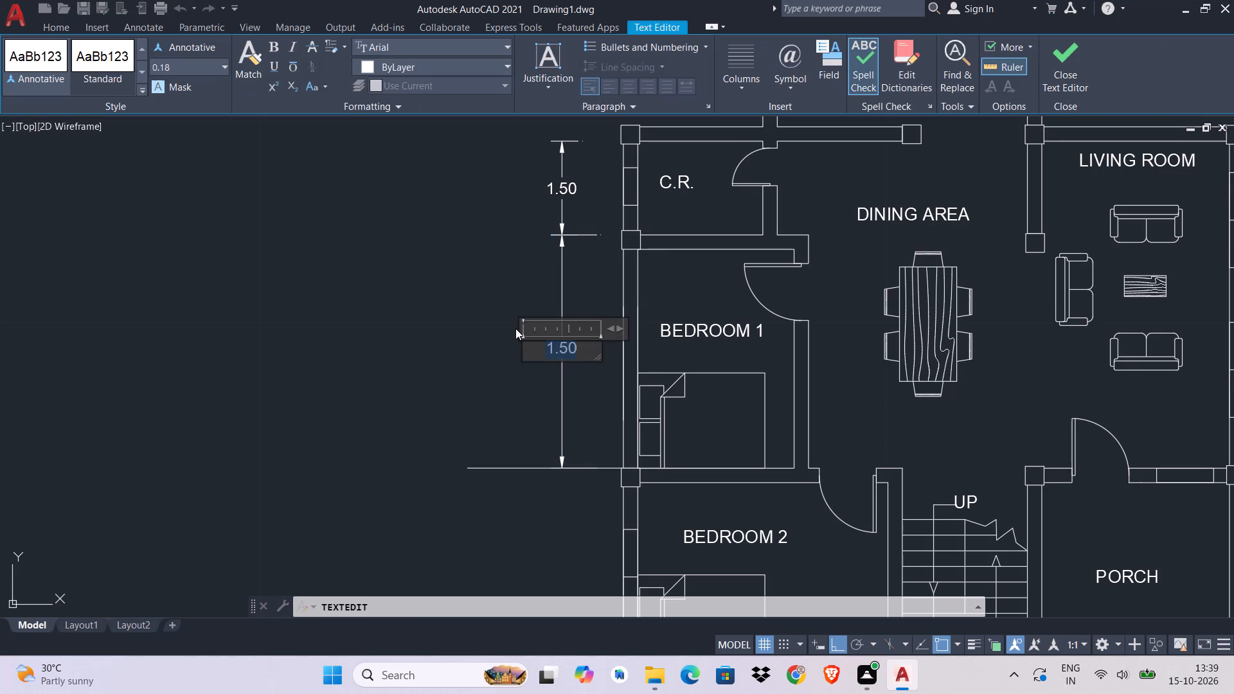
pyautogui.press('BackSpace')
pyautogui.write('3.50')
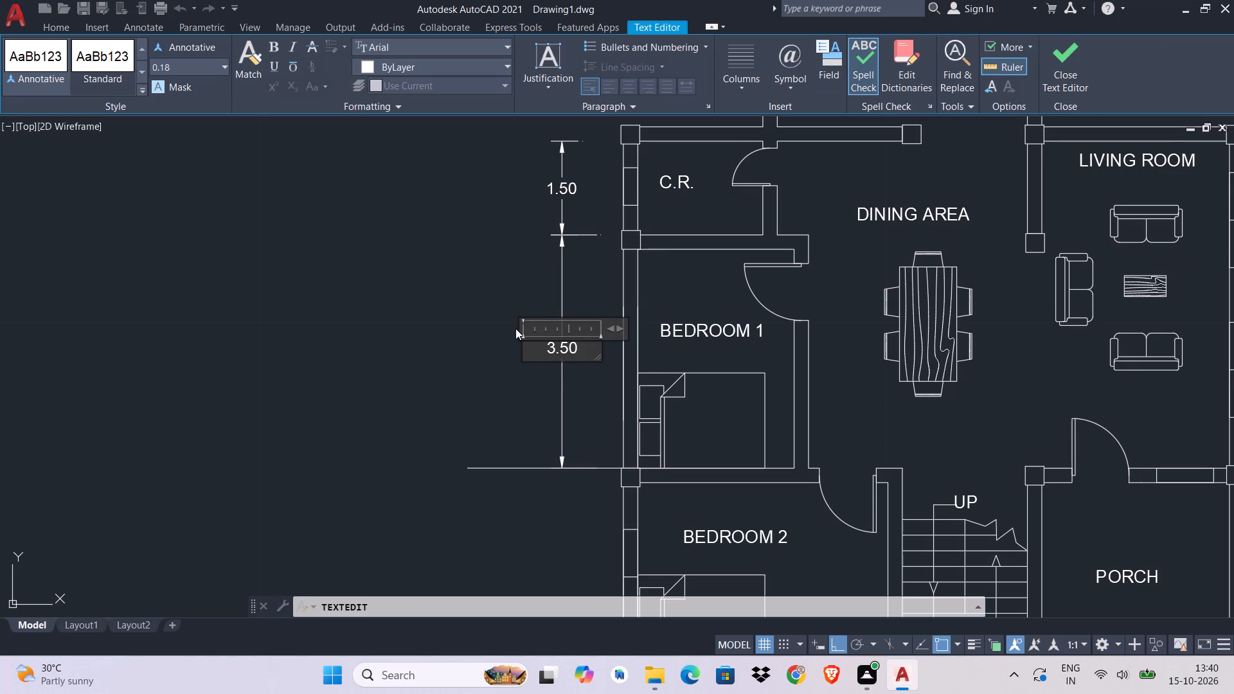
pyautogui.press('Return')
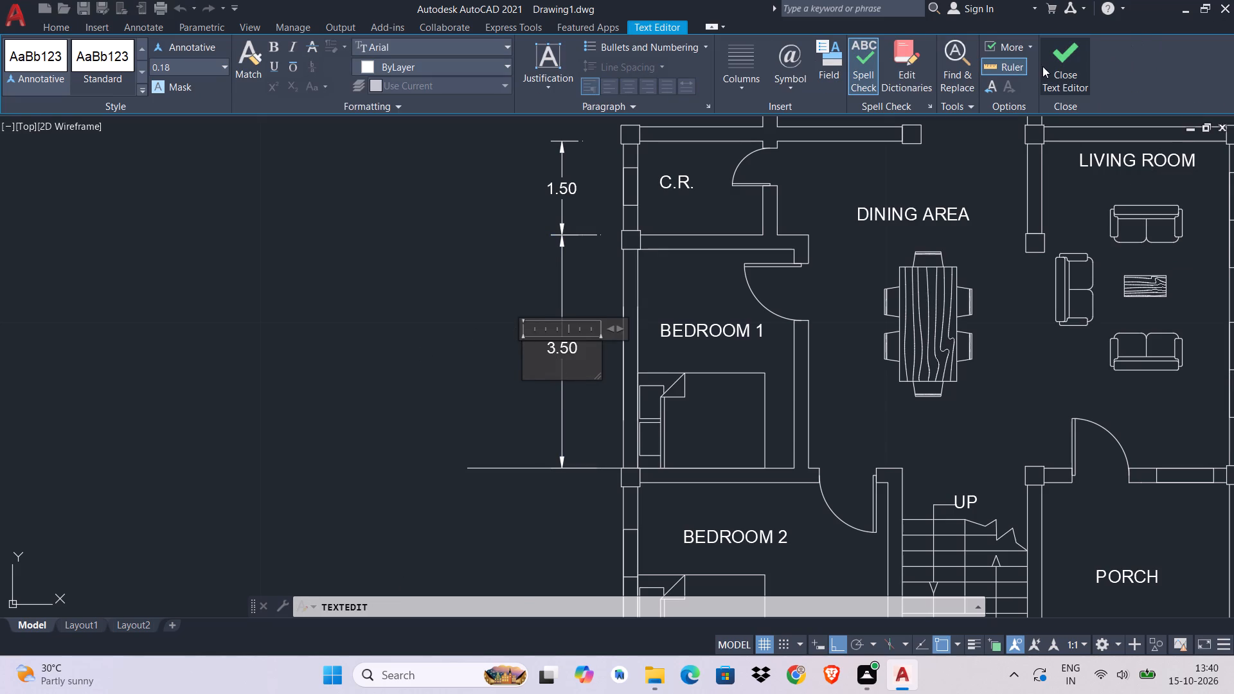
pyautogui.click(1042, 66)
pyautogui.scroll(-1, 890, 378)
pyautogui.moveTo(890, 378); pyautogui.dragTo(895, 278, button='middle')
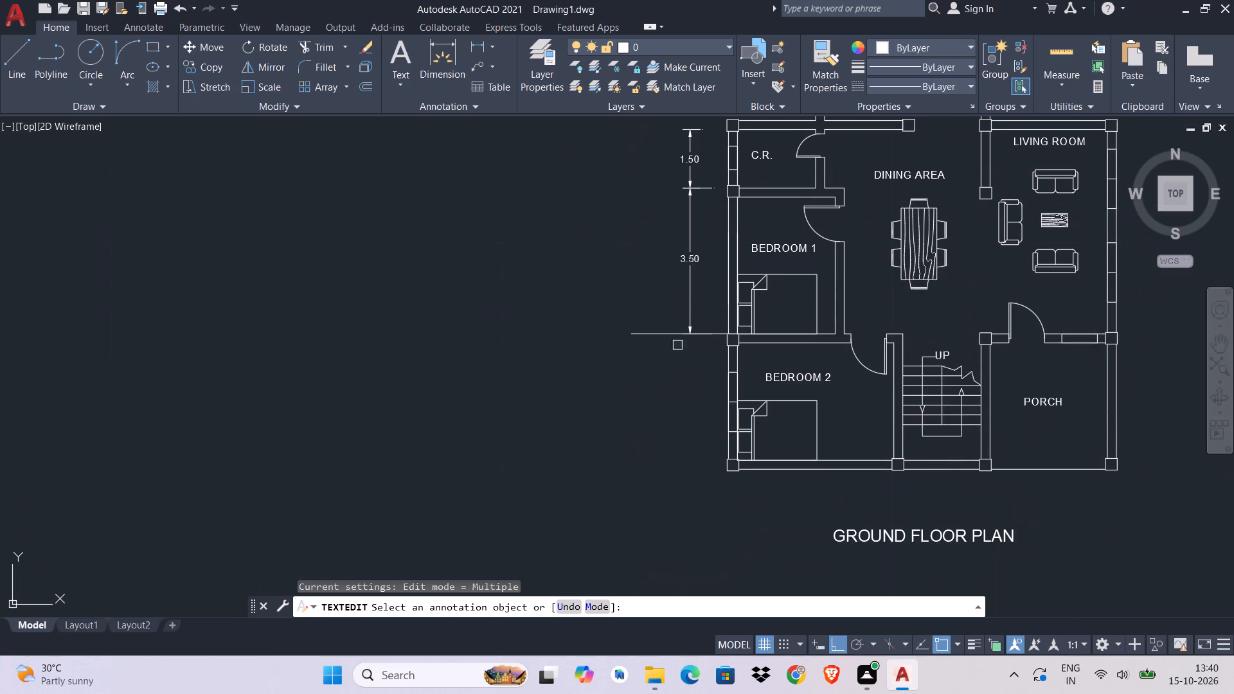
pyautogui.press('Escape')
# Erase the horizontal guide line at the wall between Bedrooms 1 and 2.
pyautogui.click(666, 337)
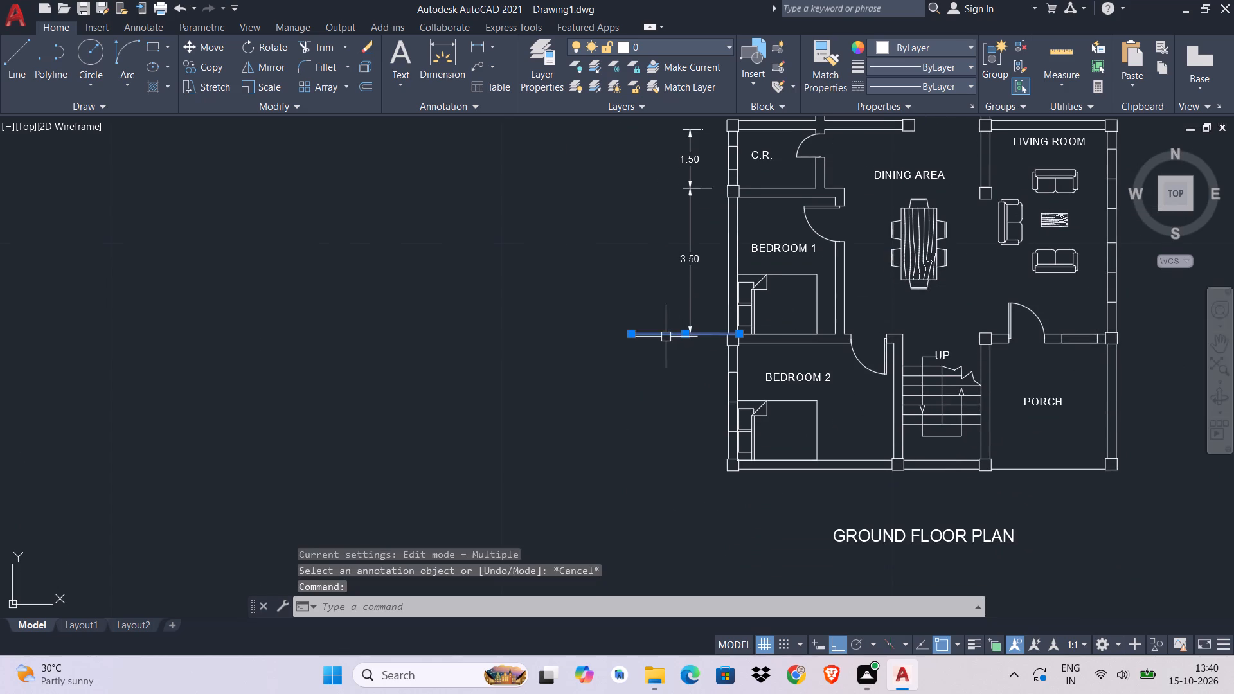
pyautogui.press('Delete')
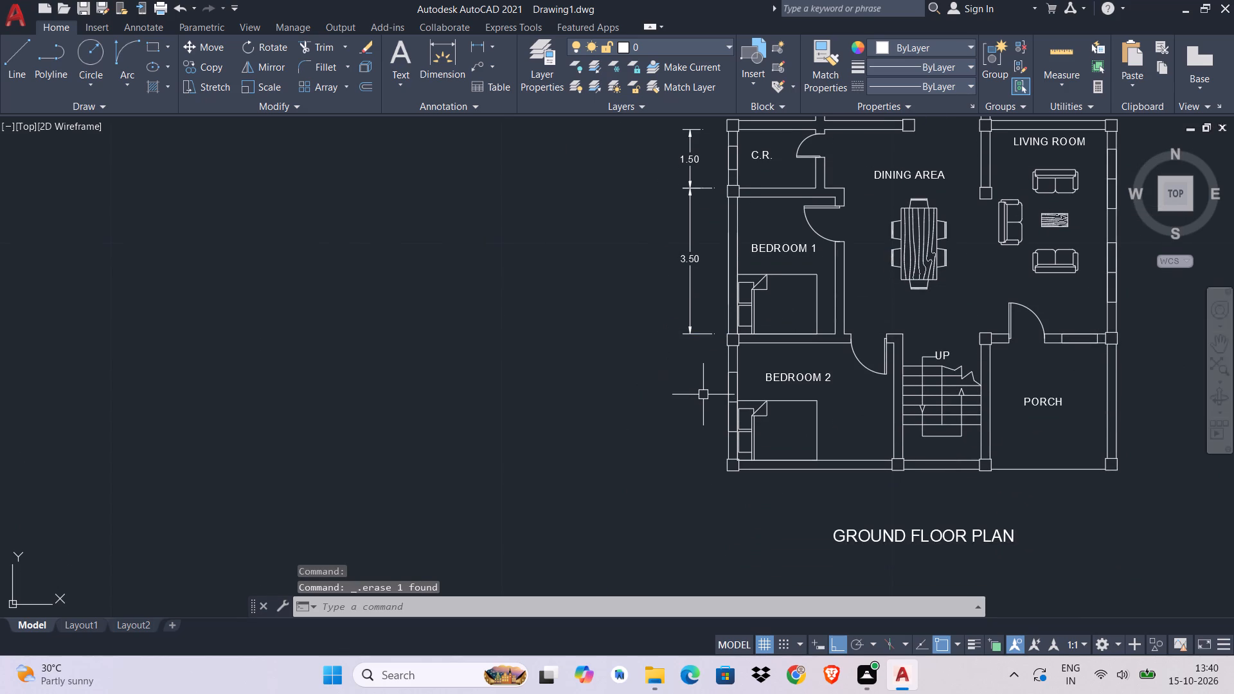
# Draw a horizontal guide line extending left past the plan from the inner face of Bedroom 2's bottom wall.
pyautogui.press('l')
pyautogui.press('space')
pyautogui.scroll(3, 753, 454)
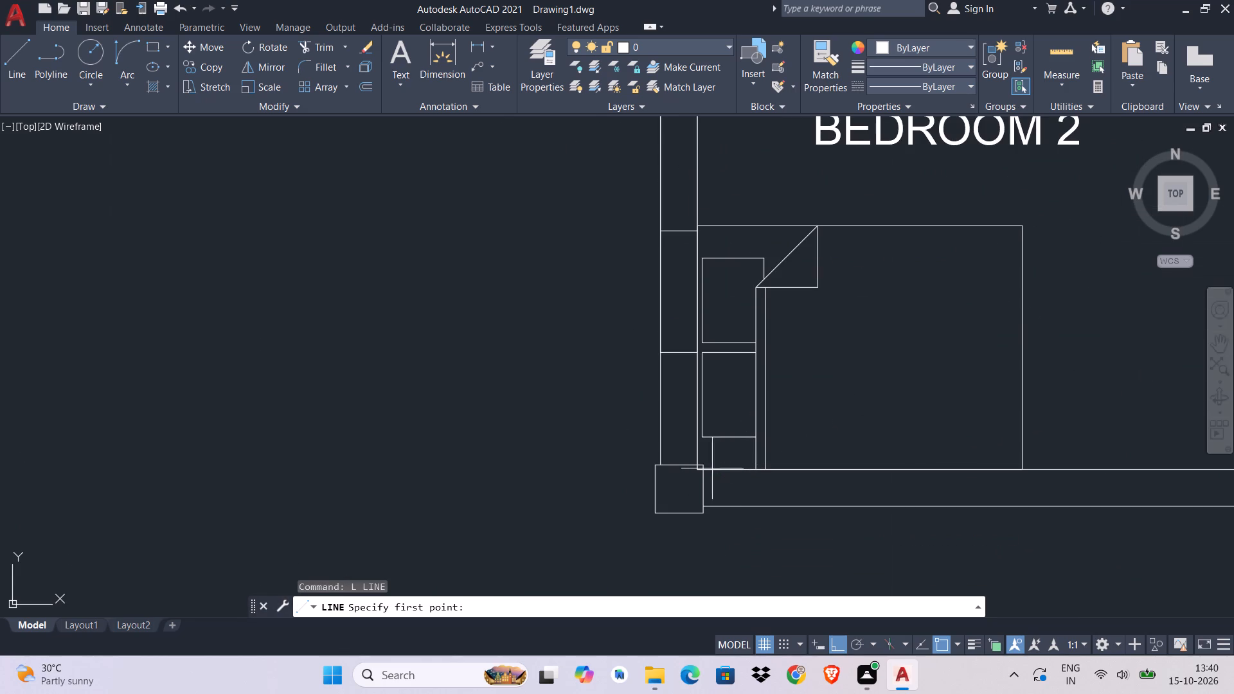
pyautogui.moveTo(706, 468); pyautogui.dragTo(697, 468)
pyautogui.click(384, 471)
pyautogui.scroll(-3, 549, 488)
pyautogui.moveTo(560, 497); pyautogui.dragTo(720, 485, button='middle')
pyautogui.press('Escape')
pyautogui.press('Escape')
# Copy the vertical 1.50 C.R. dimension down so its upper end meets the lower end of the 3.50 dimension, beside Bedroom 2.
pyautogui.click(713, 172)
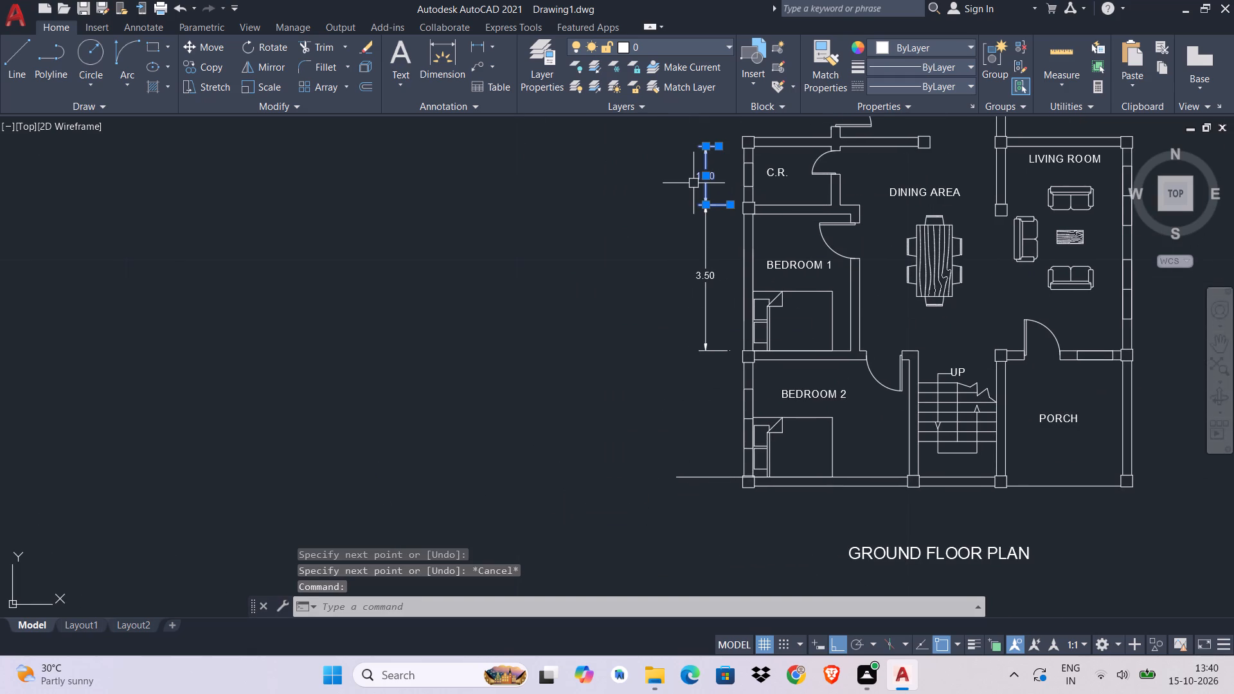
pyautogui.write('CO')
pyautogui.press('space')
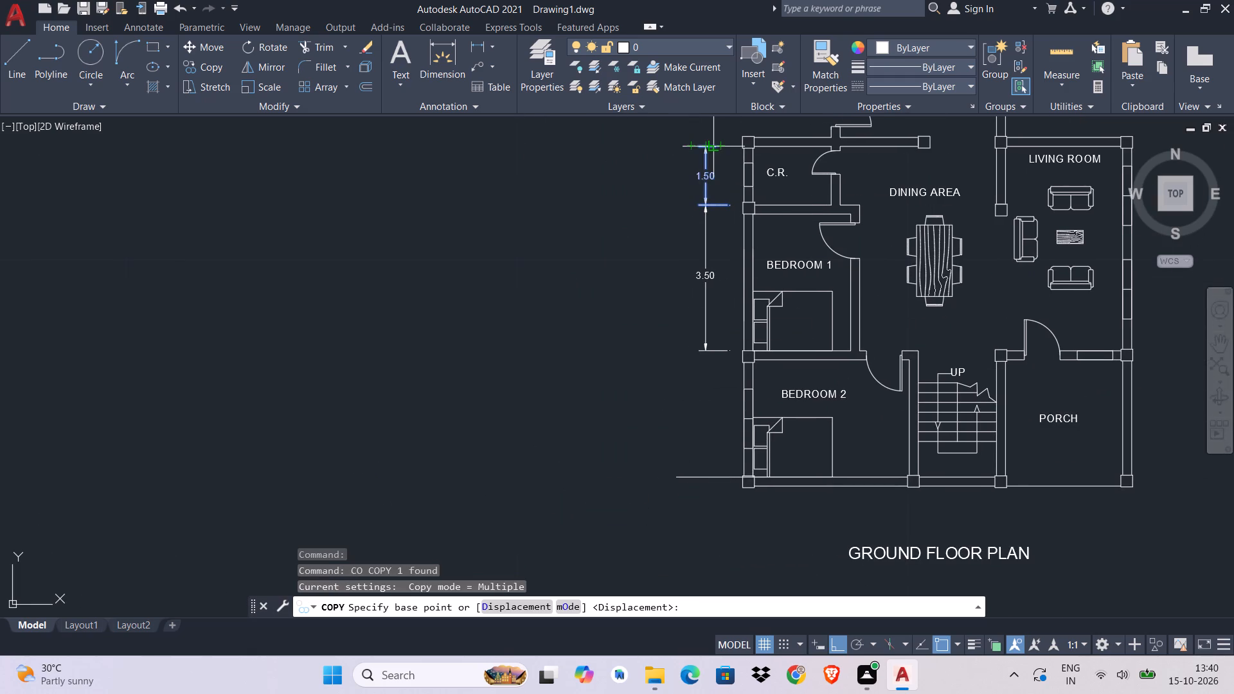
pyautogui.scroll(3, 704, 146)
pyautogui.click(724, 148)
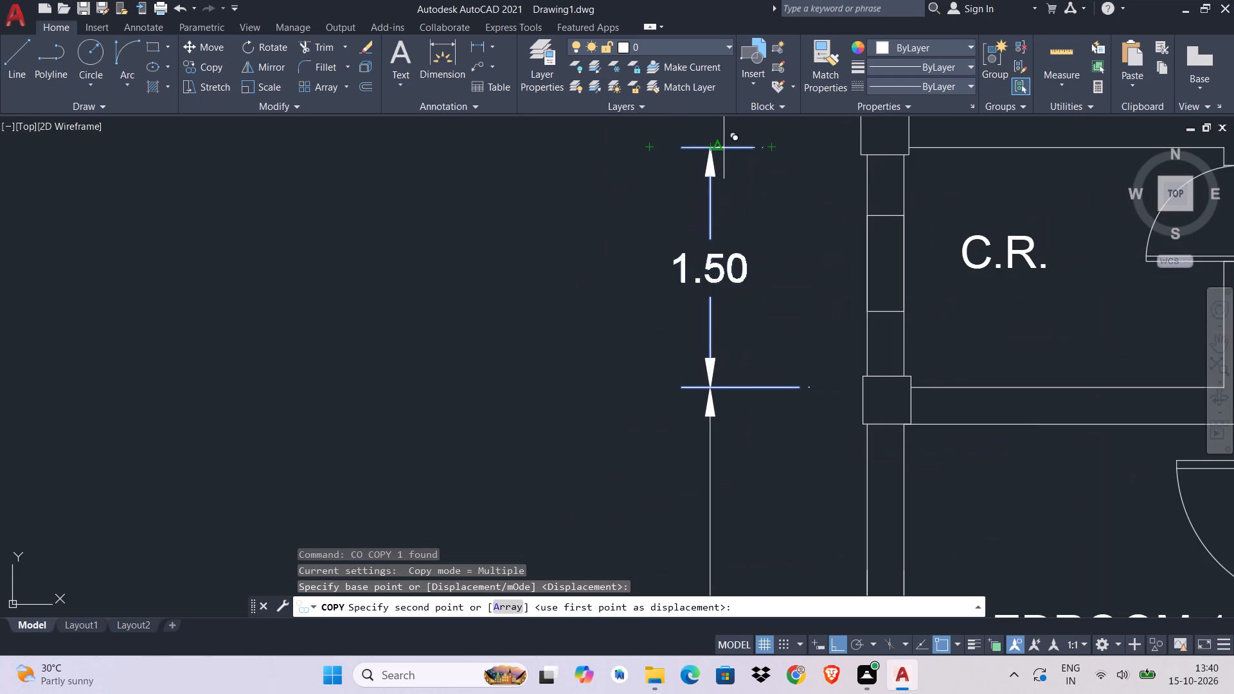
pyautogui.moveTo(684, 407); pyautogui.dragTo(695, 49, button='middle')
pyautogui.moveTo(680, 334); pyautogui.dragTo(681, 80, button='middle')
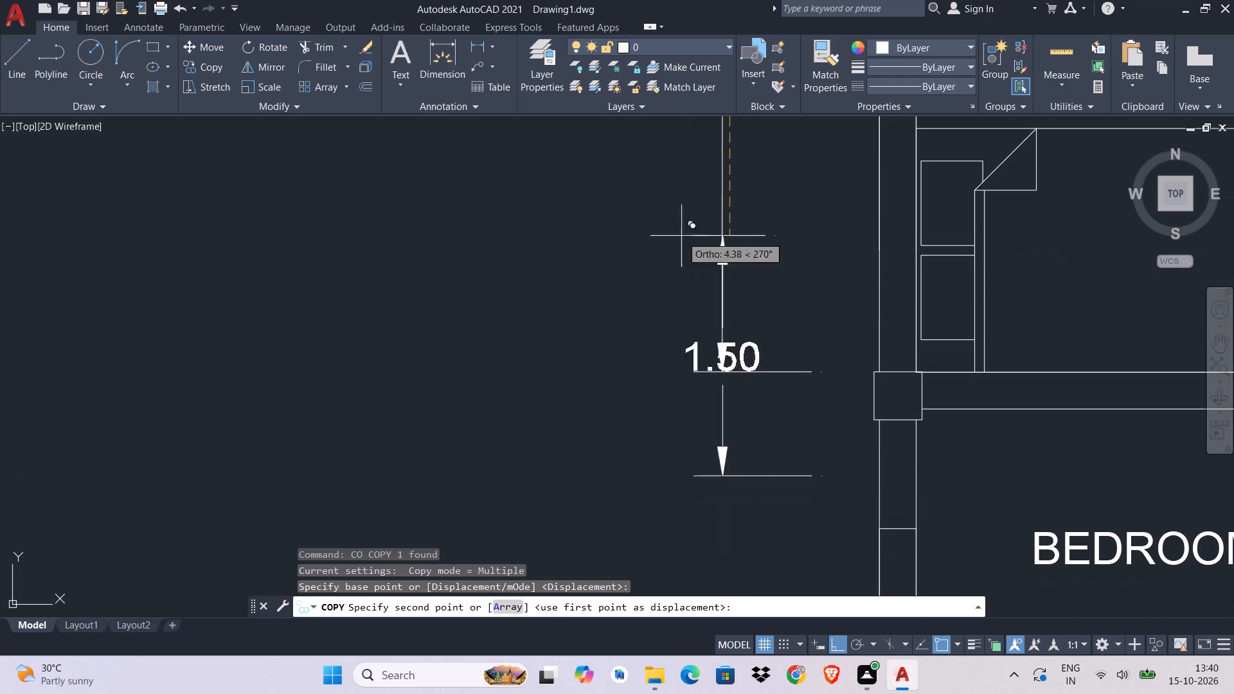
pyautogui.click(723, 371)
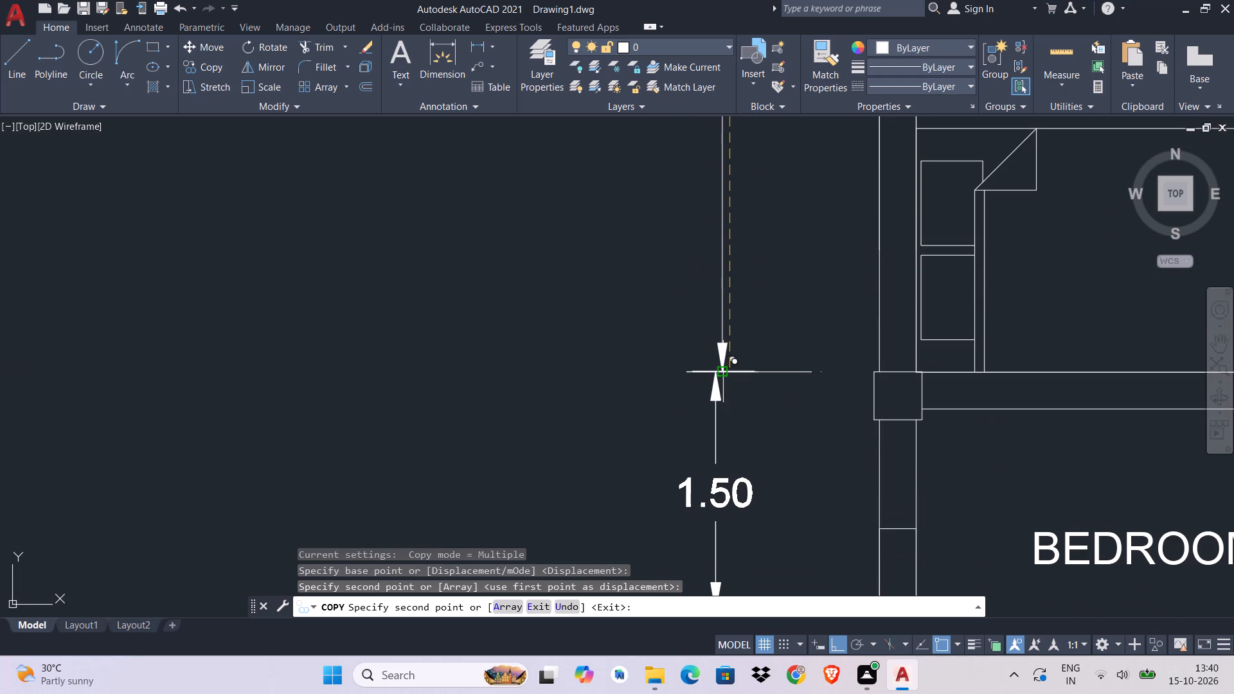
pyautogui.moveTo(767, 377); pyautogui.dragTo(675, 145, button='middle')
pyautogui.press('Escape')
# Stretch the lower end of the copied Bedroom 2 dimension down to the guide line at the bottom wall.
pyautogui.moveTo(611, 276); pyautogui.dragTo(605, 357, button='middle')
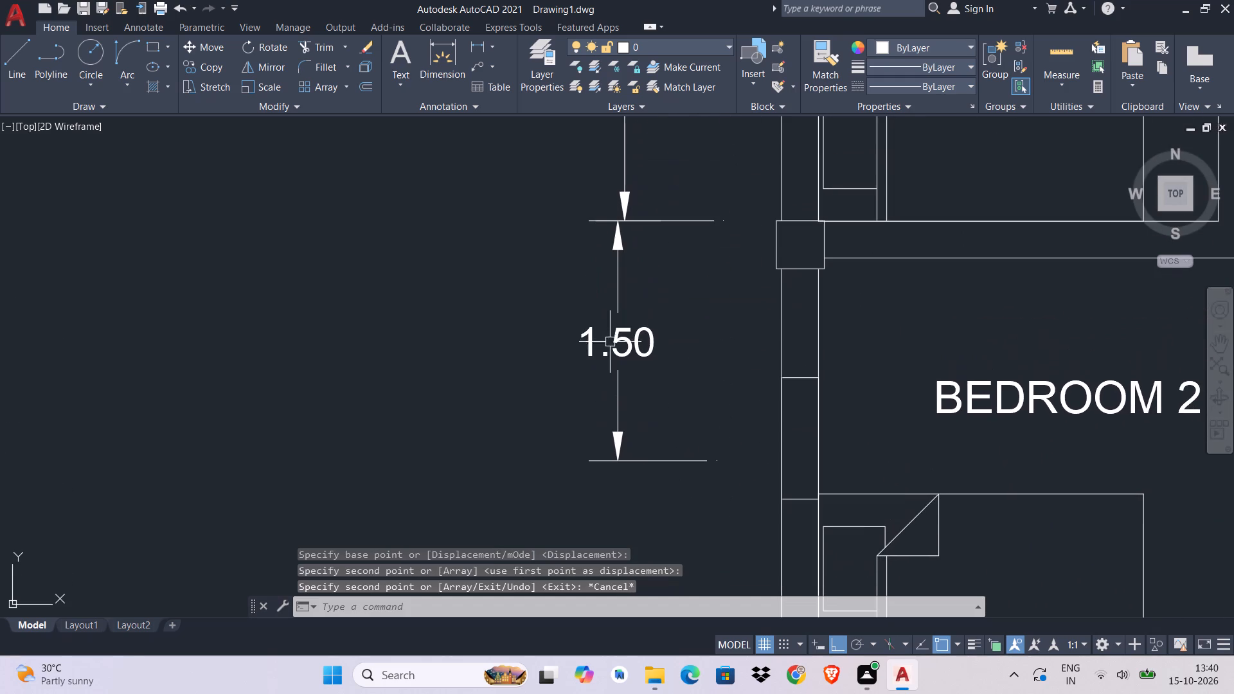
pyautogui.press('Escape')
pyautogui.moveTo(628, 369); pyautogui.dragTo(618, 371)
pyautogui.click(593, 398)
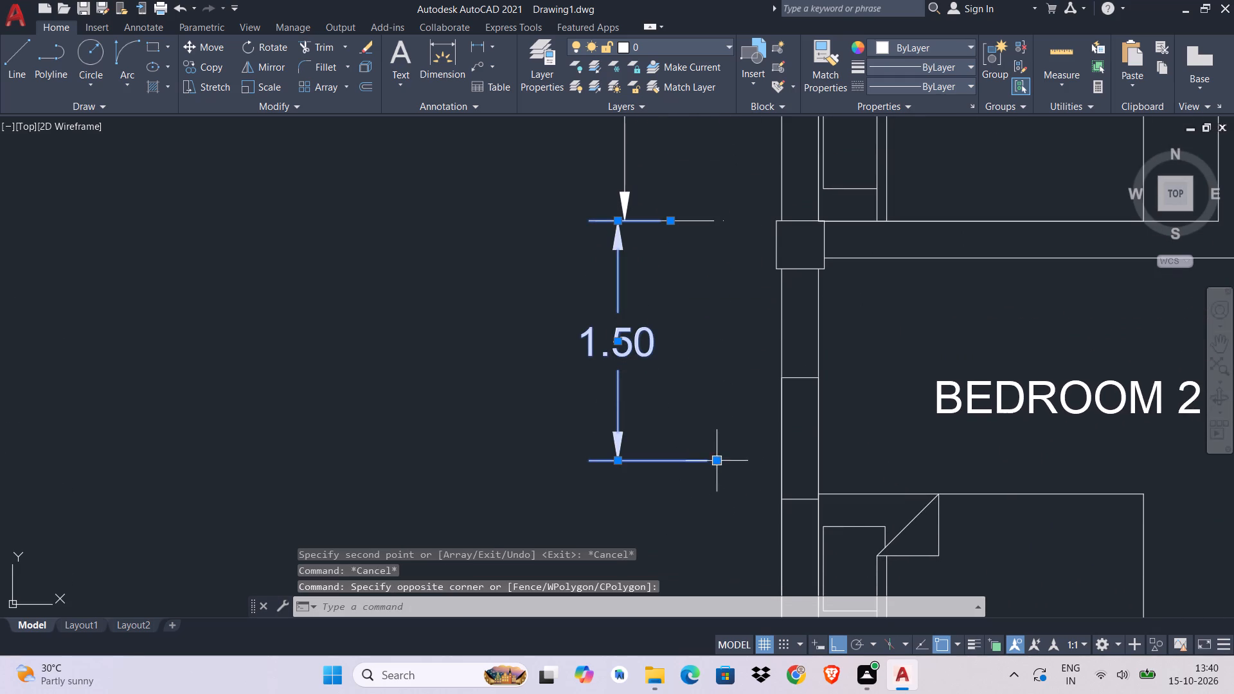
pyautogui.click(719, 454)
pyautogui.press('Escape')
pyautogui.click(719, 465)
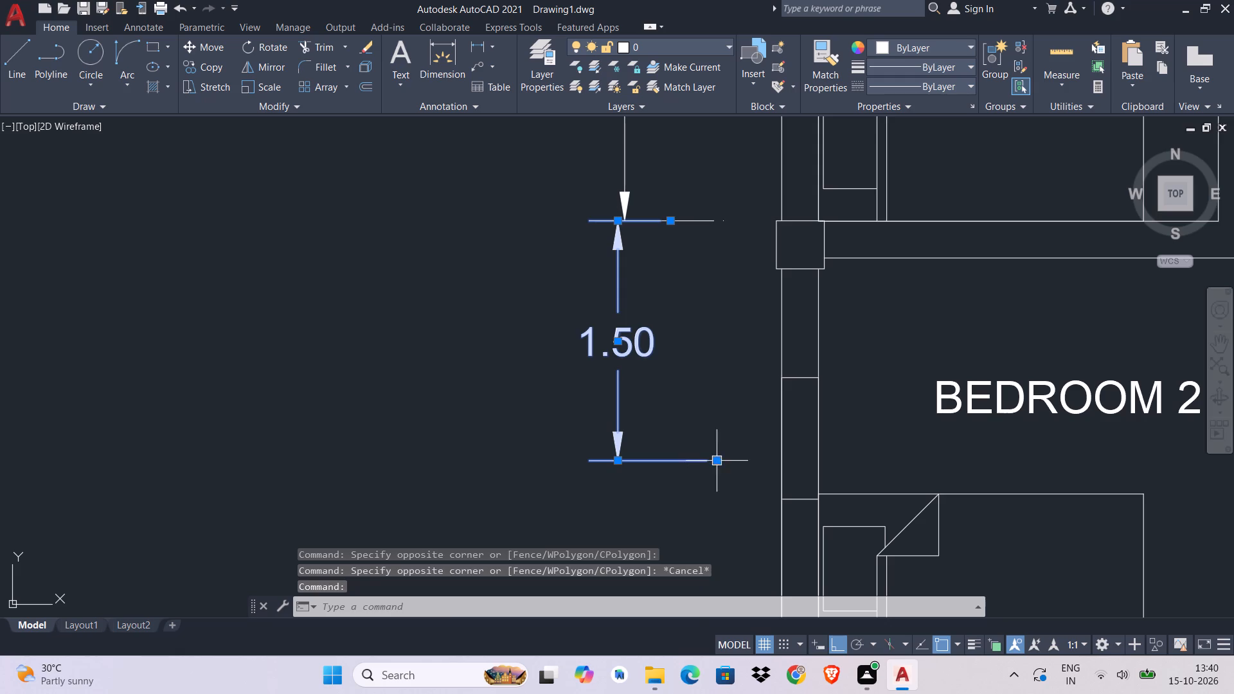
pyautogui.click(720, 463)
pyautogui.scroll(-2, 711, 468)
pyautogui.moveTo(711, 468); pyautogui.dragTo(697, 262, button='middle')
pyautogui.scroll(-1, 697, 263)
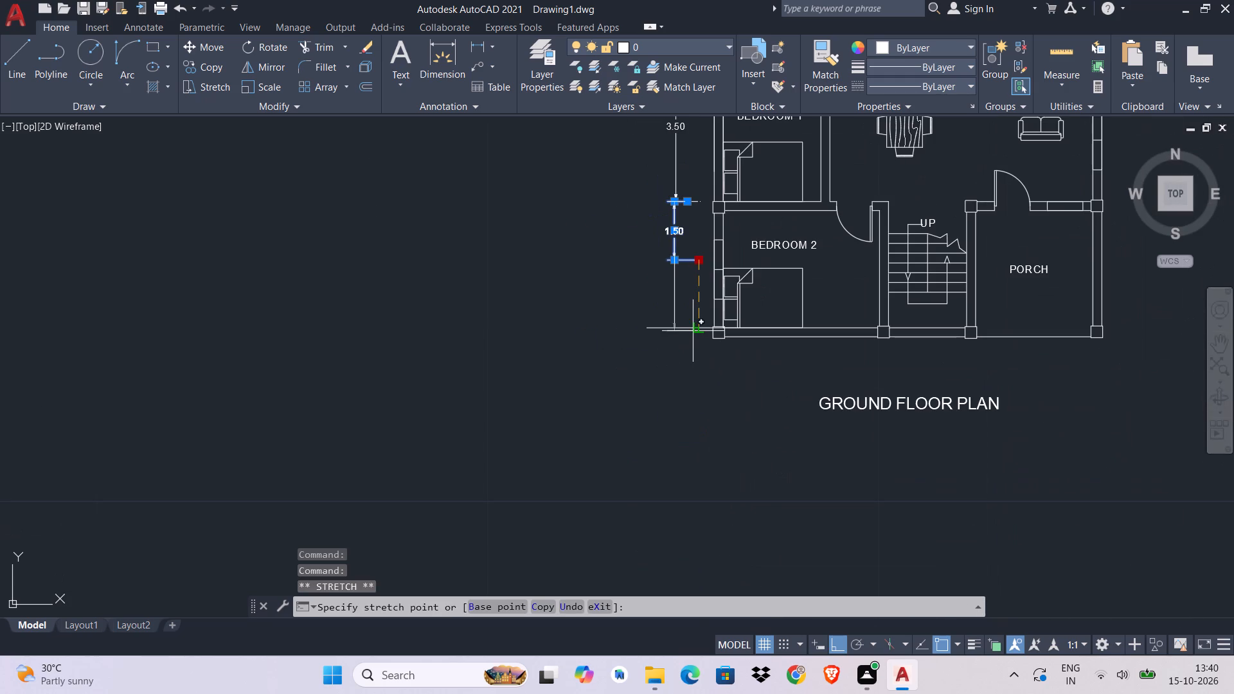
pyautogui.click(693, 326)
pyautogui.scroll(1, 693, 328)
pyautogui.moveTo(694, 328); pyautogui.dragTo(686, 436, button='middle')
pyautogui.press('Escape')
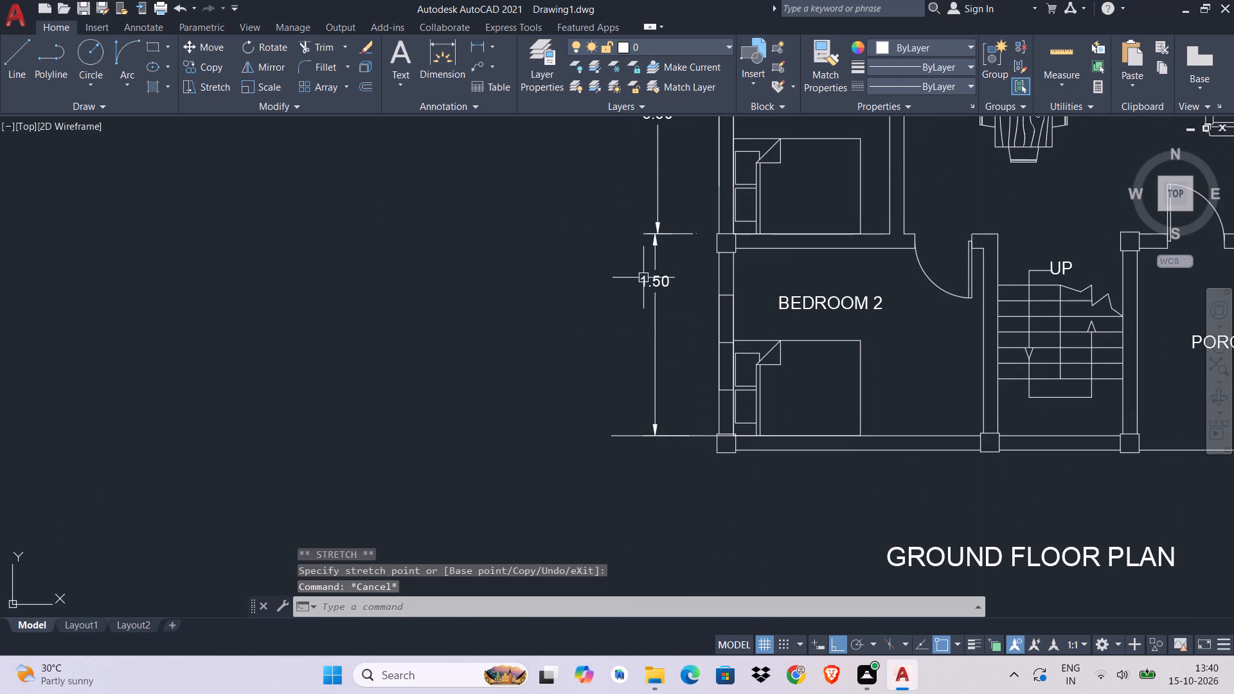
# Move the Bedroom 2 dimension's text down to the midpoint of its dimension line.
pyautogui.click(647, 271)
pyautogui.click(656, 283)
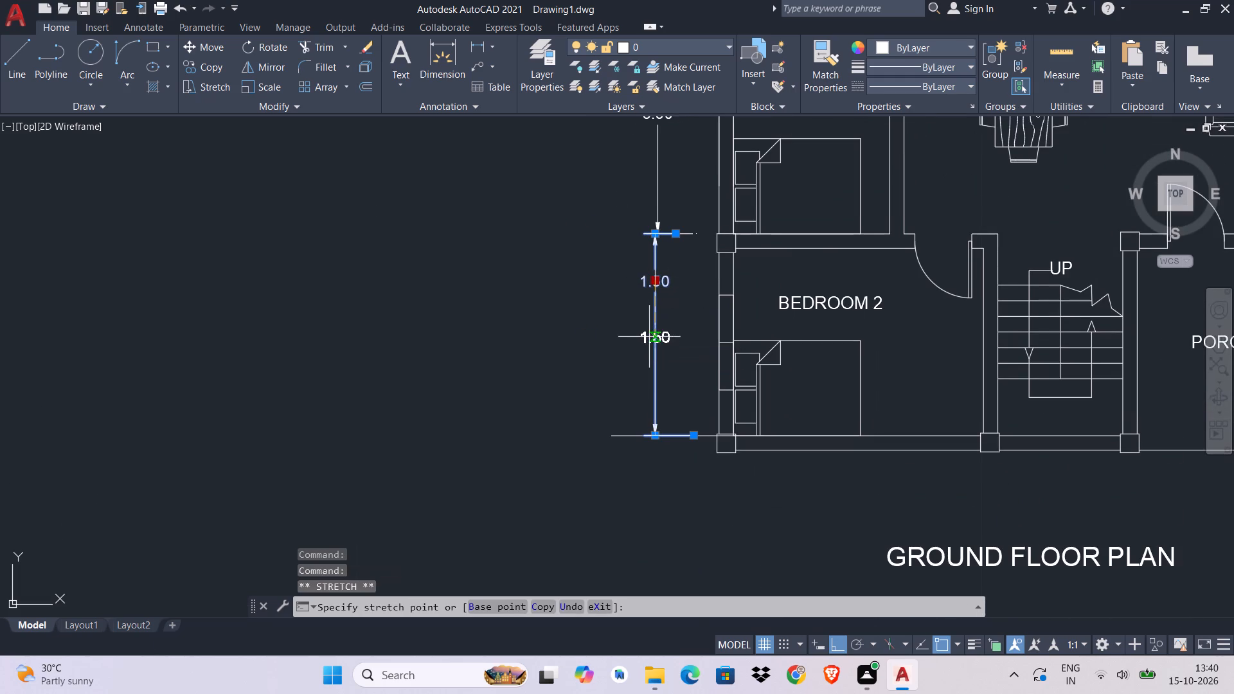
pyautogui.click(649, 337)
pyautogui.press('Escape')
# Change the text of the vertical Bedroom 2 dimension to 3.00.
pyautogui.doubleClick(657, 337)
pyautogui.moveTo(676, 341); pyautogui.dragTo(587, 343)
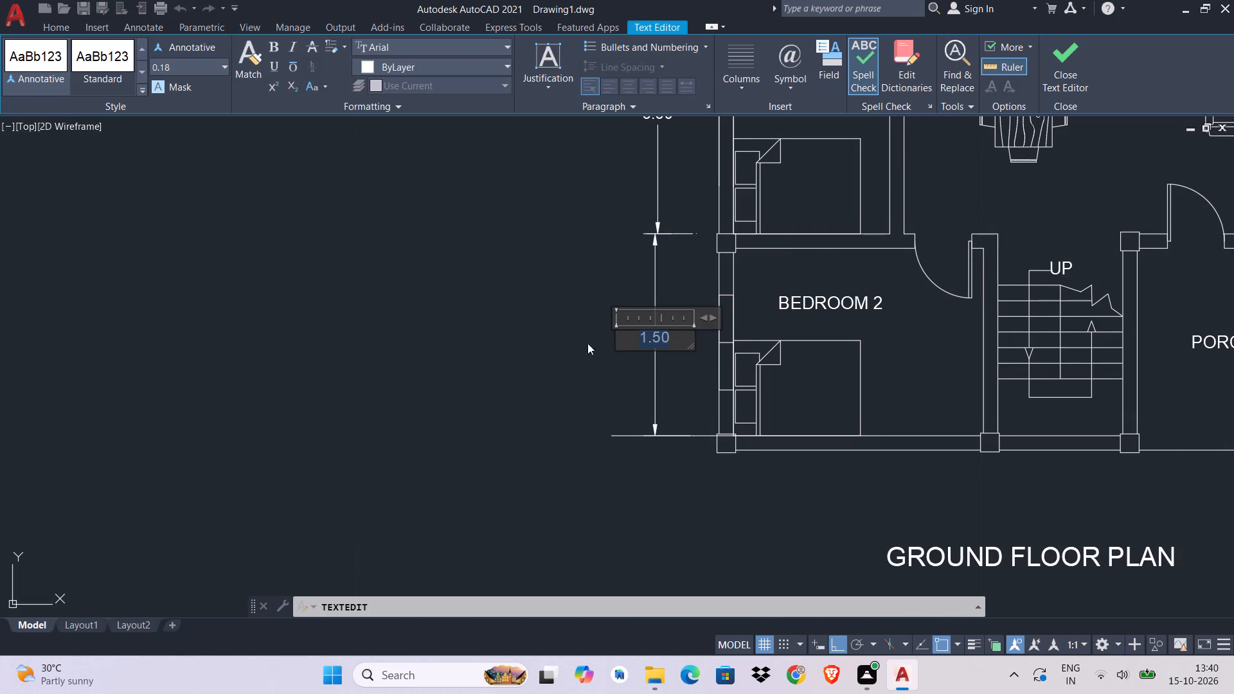
pyautogui.press('BackSpace')
pyautogui.write('3.00')
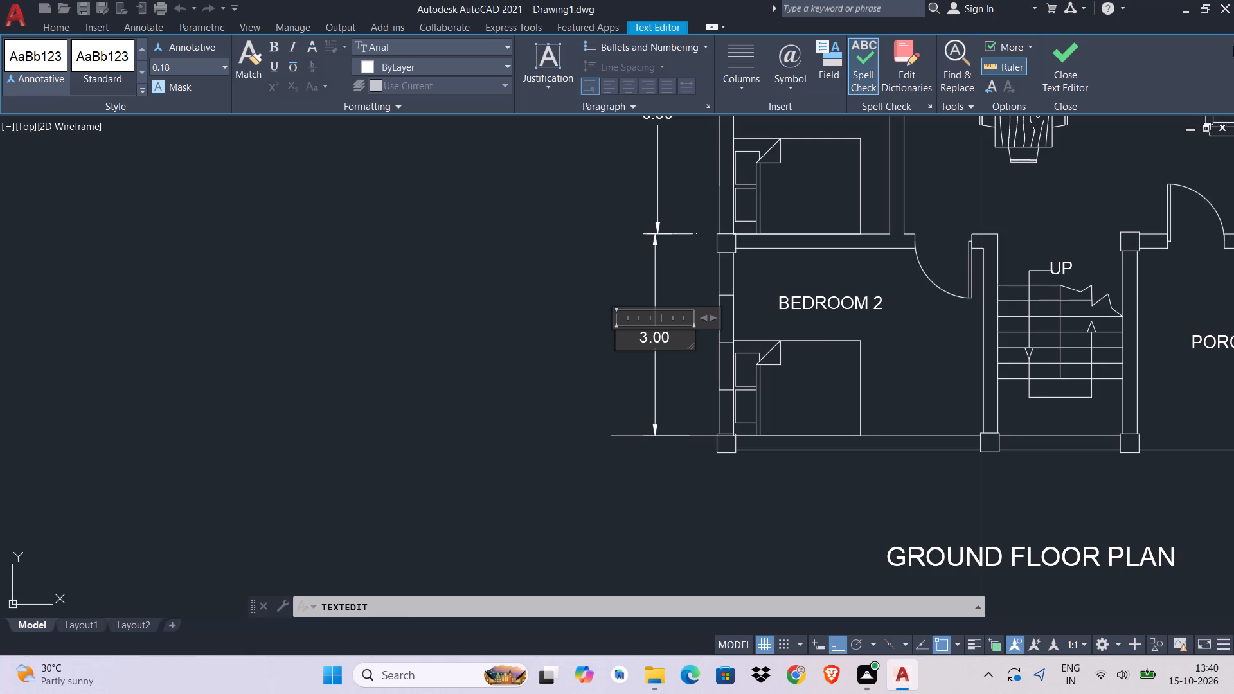
pyautogui.click(1080, 85)
pyautogui.scroll(1, 641, 213)
pyautogui.scroll(-1, 641, 220)
pyautogui.scroll(2, 641, 225)
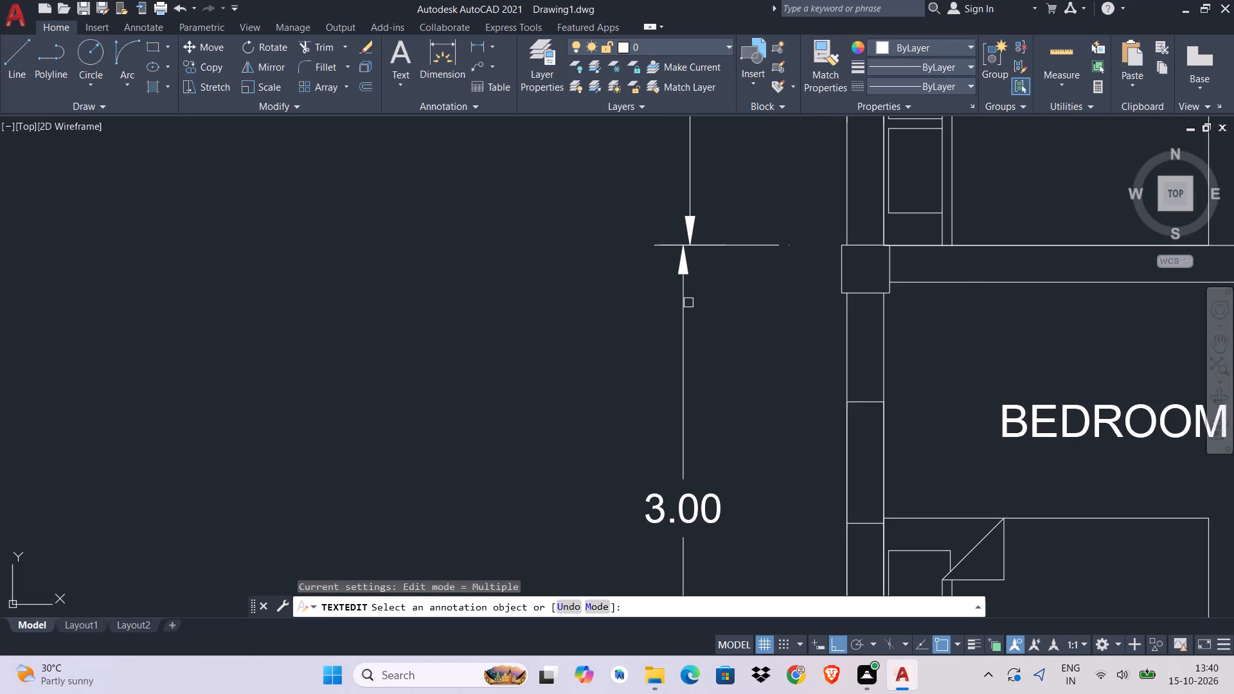
pyautogui.press('Escape')
# Shift the 3.00 dimension line sideways to line up with the 3.50 dimension line above it.
pyautogui.click(690, 319)
pyautogui.click(632, 355)
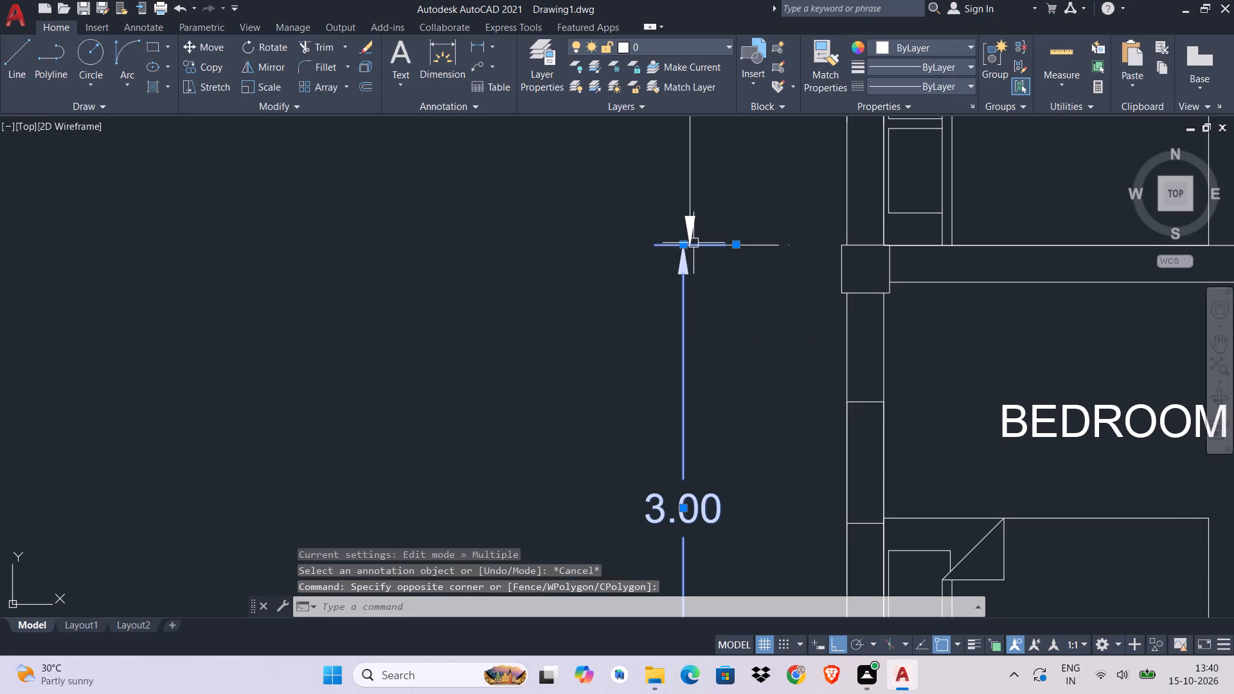
pyautogui.click(684, 243)
pyautogui.click(695, 243)
pyautogui.scroll(-1, 752, 355)
pyautogui.moveTo(752, 354); pyautogui.dragTo(705, 46, button='middle')
pyautogui.press('Escape')
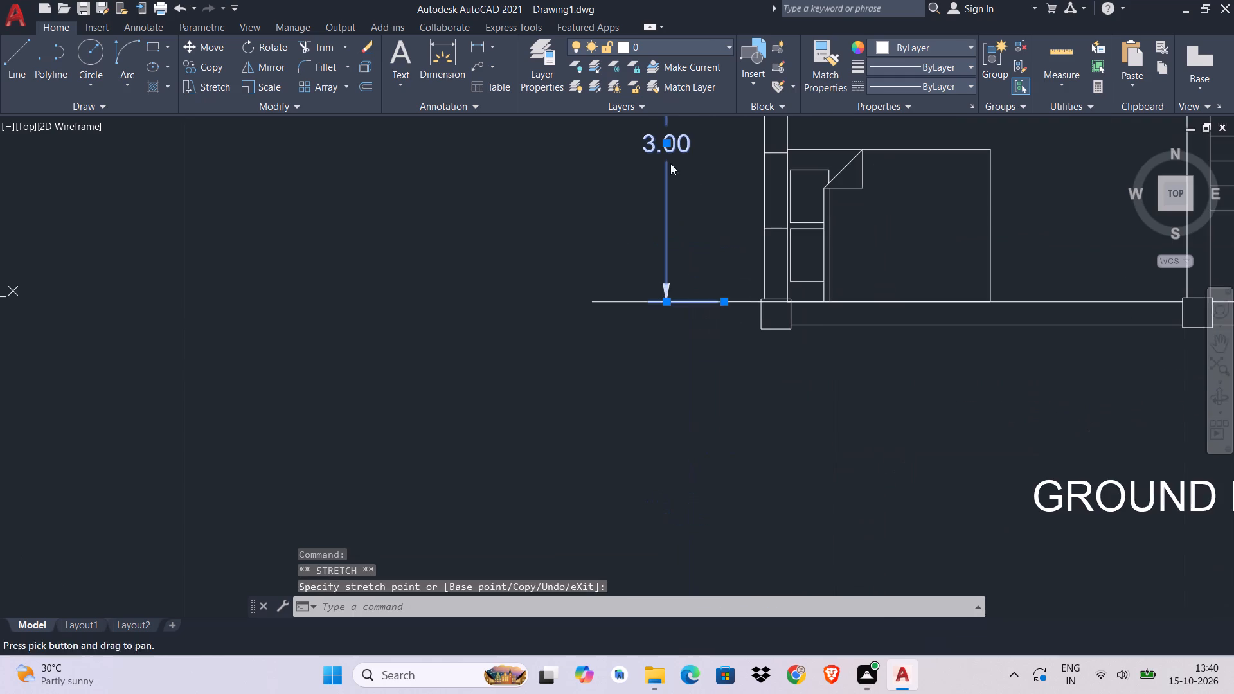
# Erase the horizontal guide line at the bottom wall of Bedroom 2.
pyautogui.click(590, 290)
pyautogui.click(528, 393)
pyautogui.moveTo(620, 265); pyautogui.dragTo(609, 280)
pyautogui.click(522, 380)
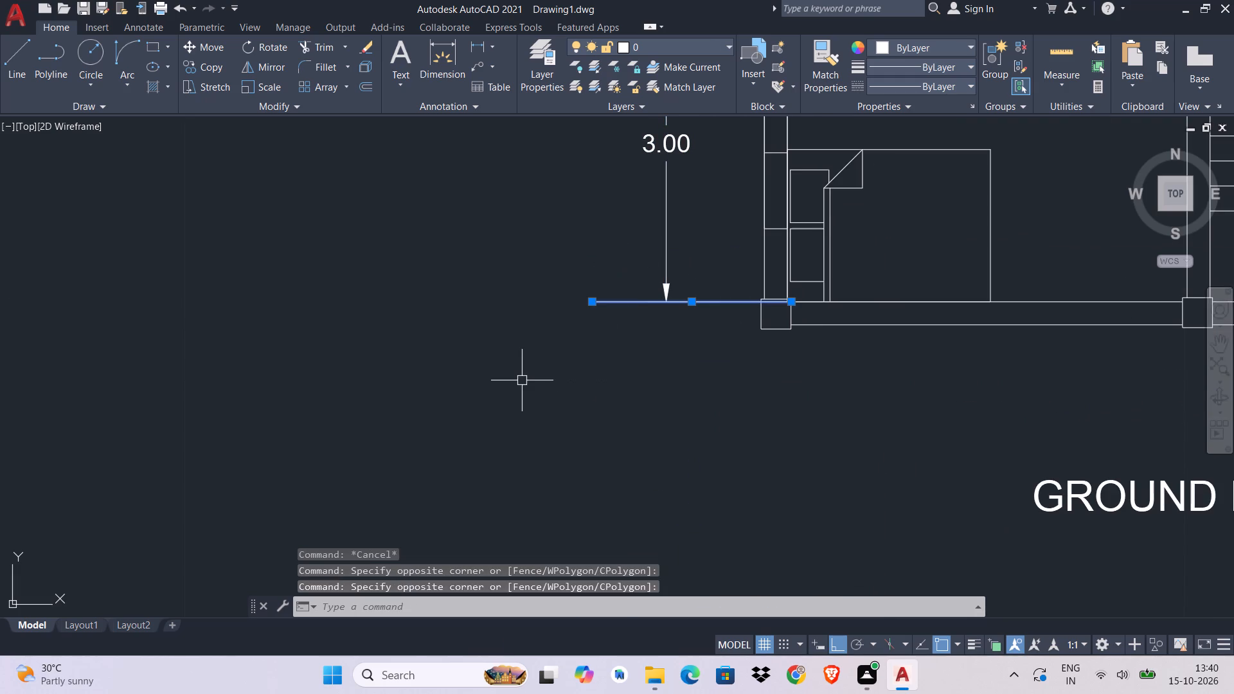
pyautogui.press('Delete')
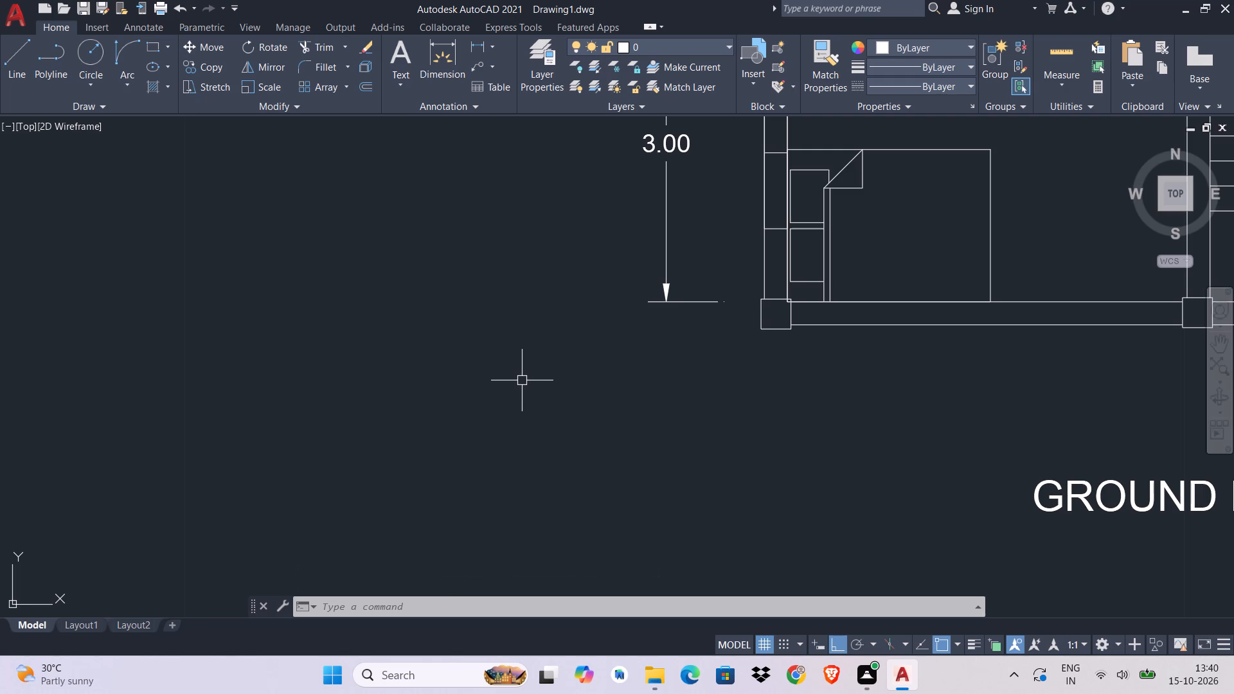
pyautogui.press('Escape')
# Draw a horizontal guide line extending left from the outer bottom corner of the column at Bedroom 2's lower-left corner.
pyautogui.moveTo(744, 325); pyautogui.dragTo(733, 430, button='middle')
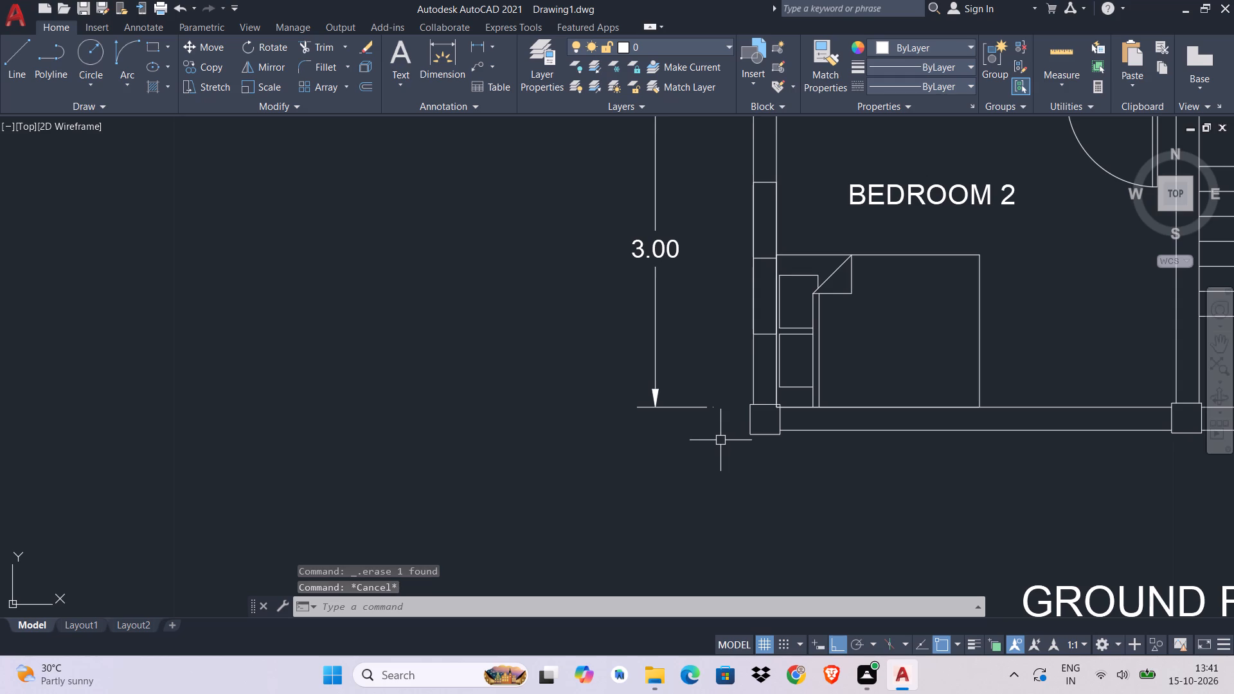
pyautogui.write('L')
pyautogui.press('space')
pyautogui.click(749, 436)
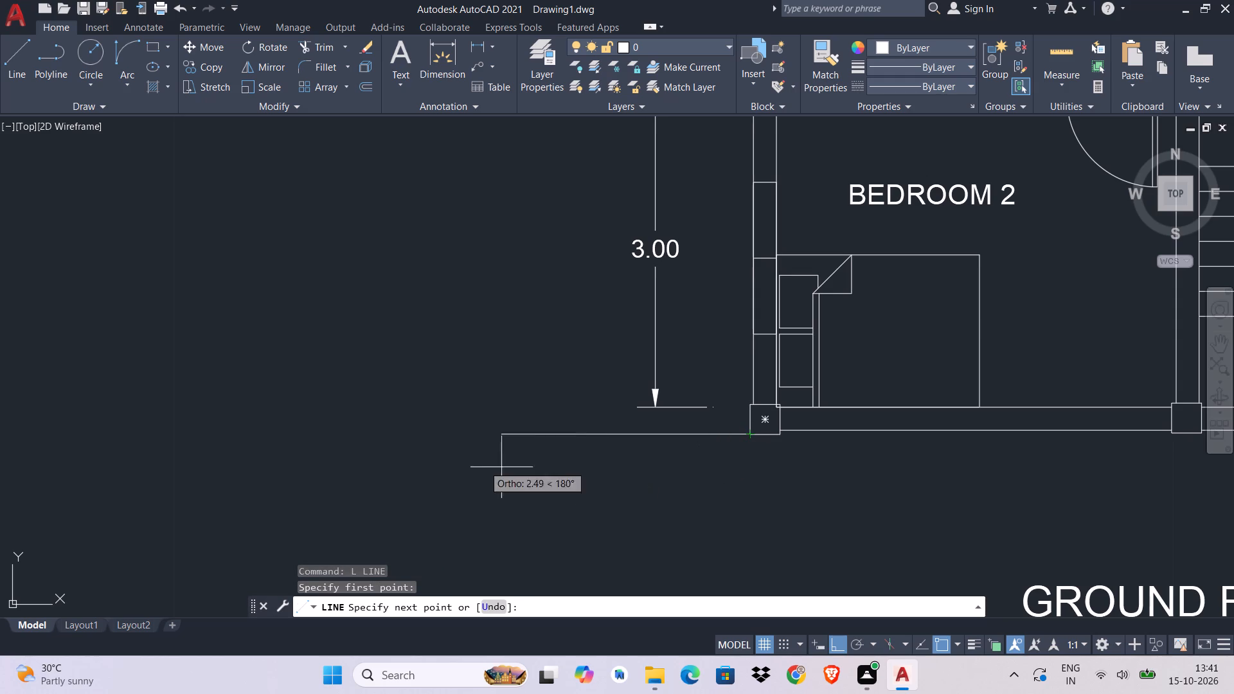
pyautogui.click(379, 445)
pyautogui.scroll(-1, 600, 456)
pyautogui.moveTo(600, 456); pyautogui.dragTo(641, 630, button='middle')
pyautogui.press('Escape')
pyautogui.scroll(-1, 674, 528)
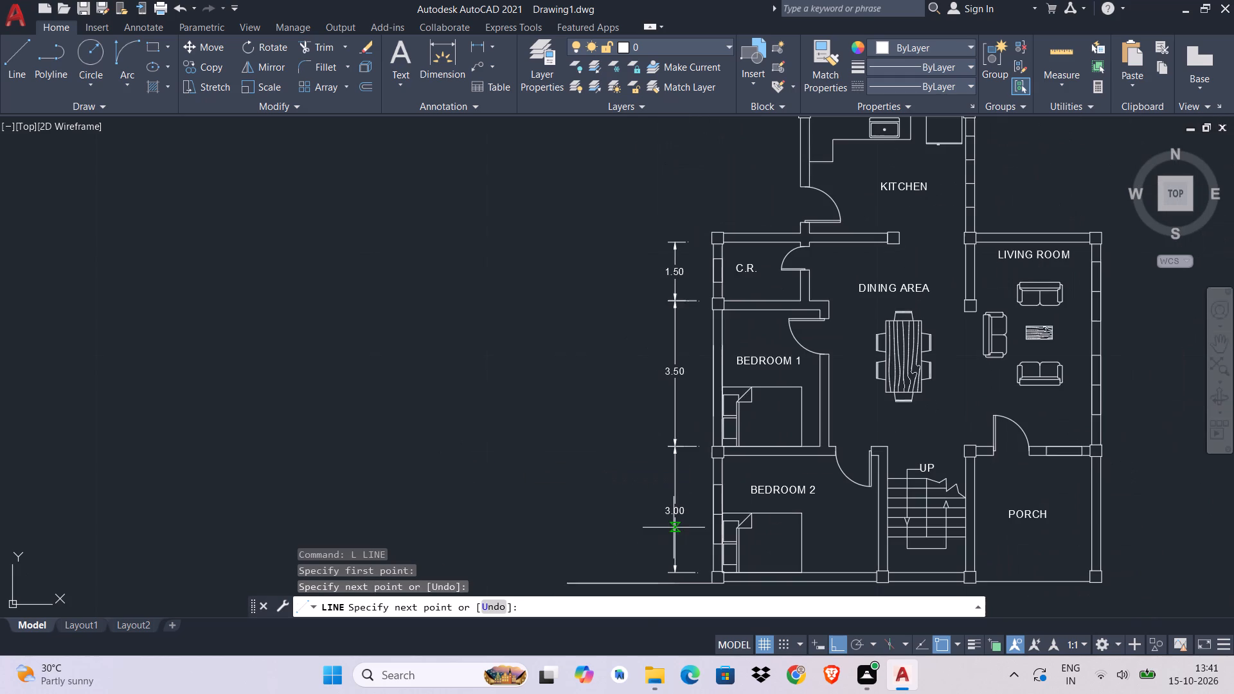
pyautogui.press('Escape')
# Draw a horizontal guide line extending left past the plan from the outer face of the C.R.'s top wall.
pyautogui.press('space')
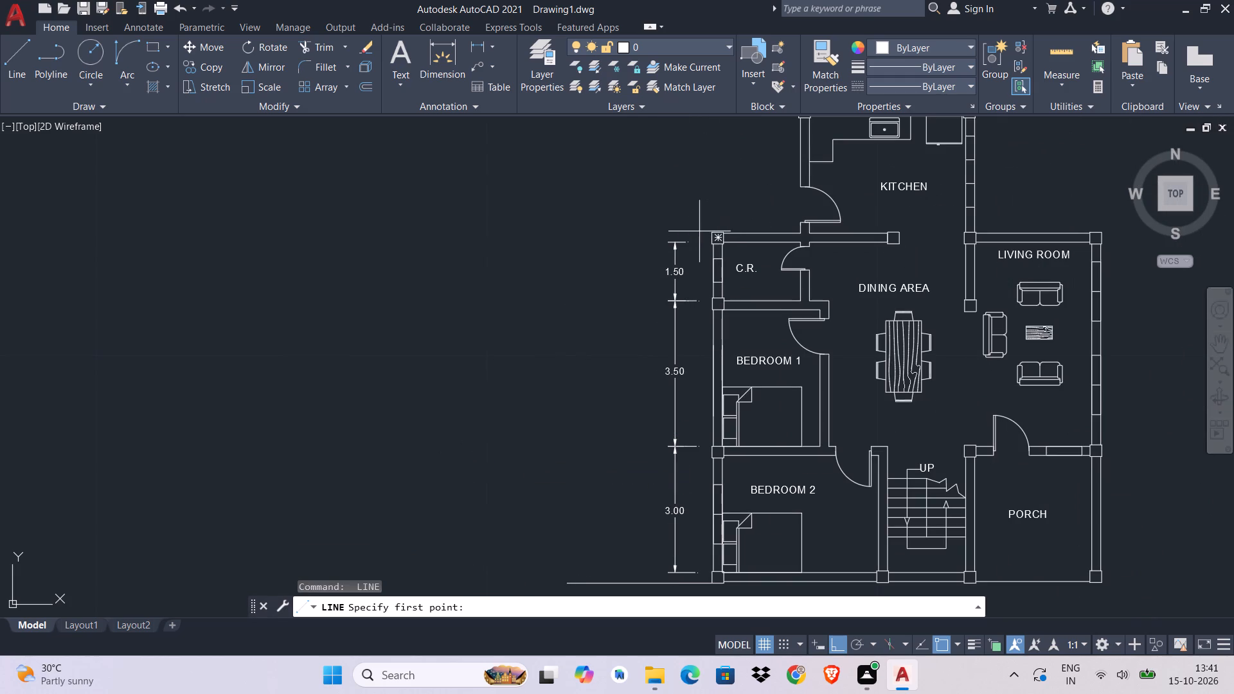
pyautogui.scroll(4, 731, 244)
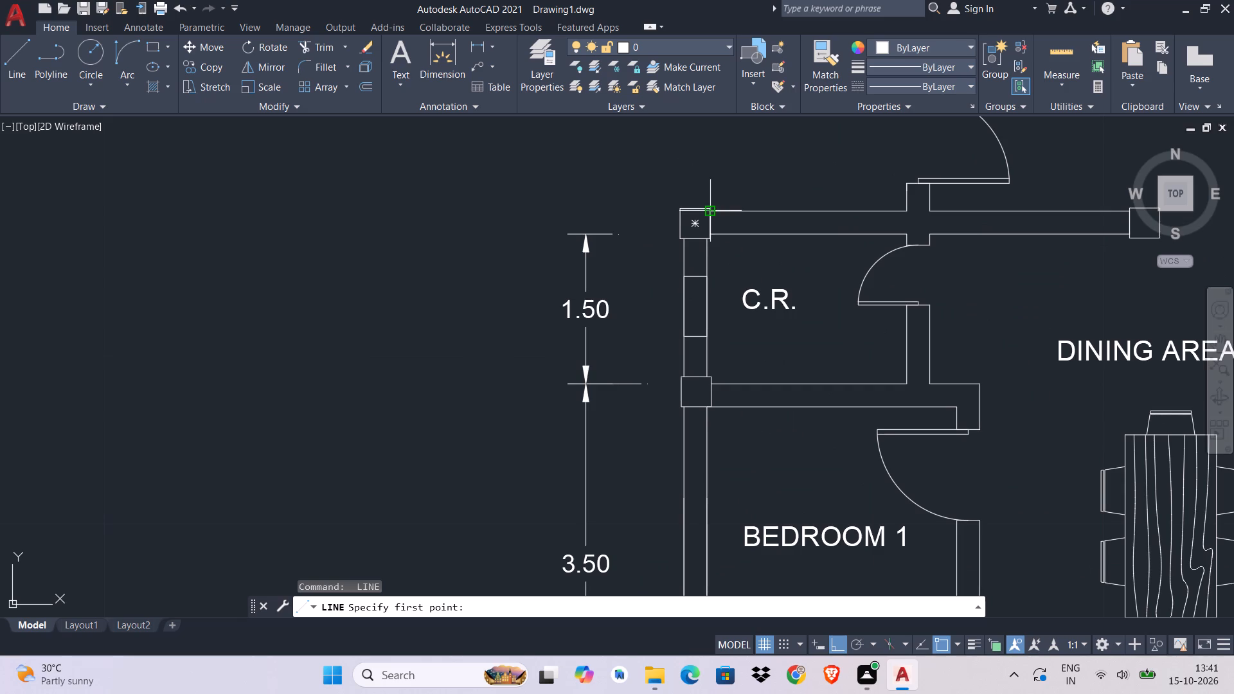
pyautogui.click(711, 212)
pyautogui.click(330, 217)
pyautogui.press('Escape')
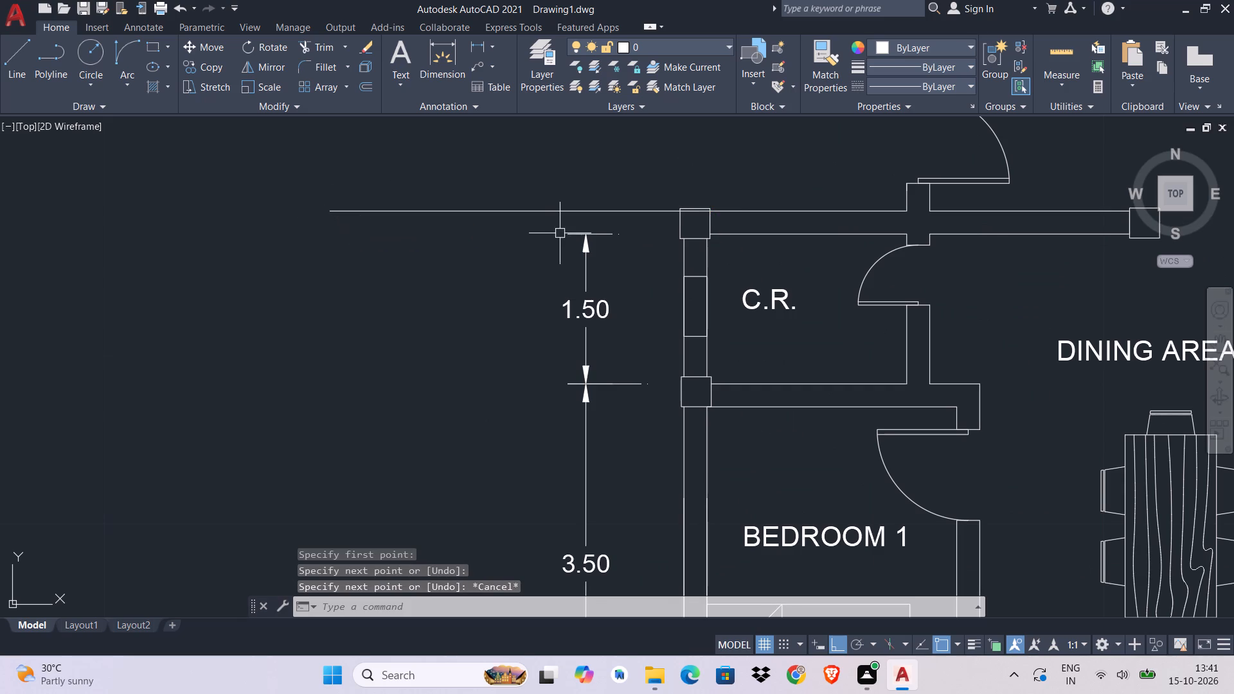
# Copy the C.R.'s 1.50 vertical dimension outward, aligning its upper end with the guide line at the C.R.'s top wall.
pyautogui.click(590, 264)
pyautogui.press('c')
pyautogui.press('o')
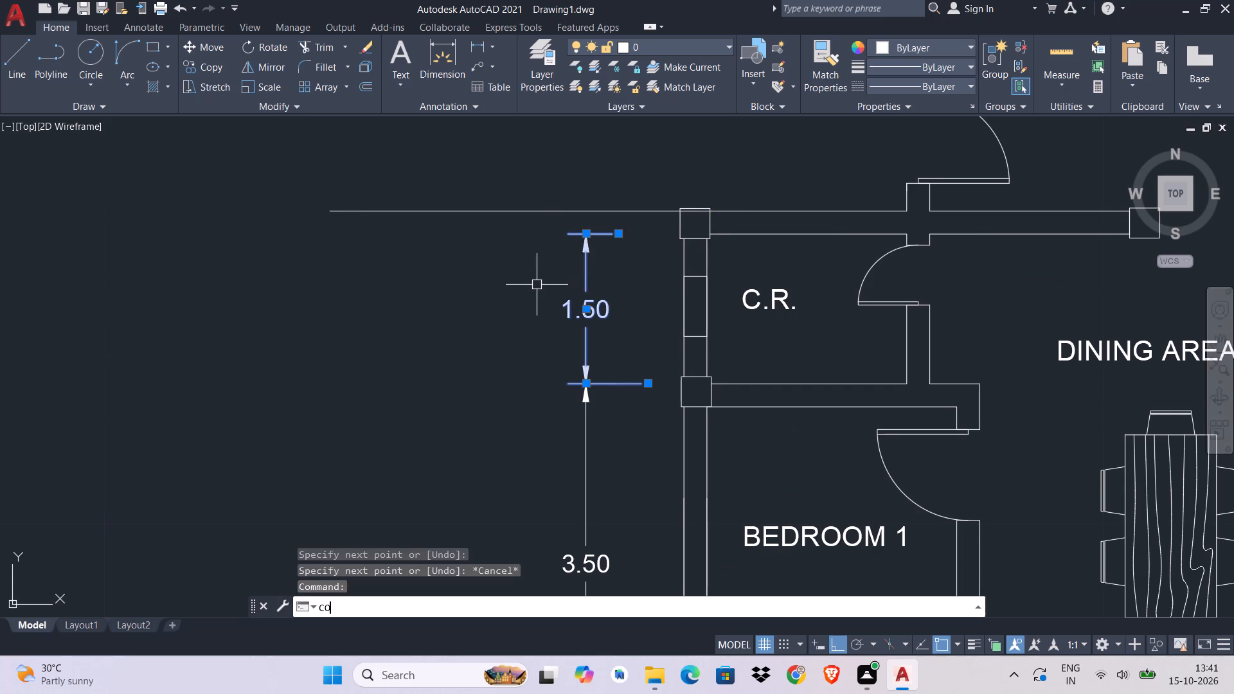
pyautogui.press('space')
pyautogui.click(583, 232)
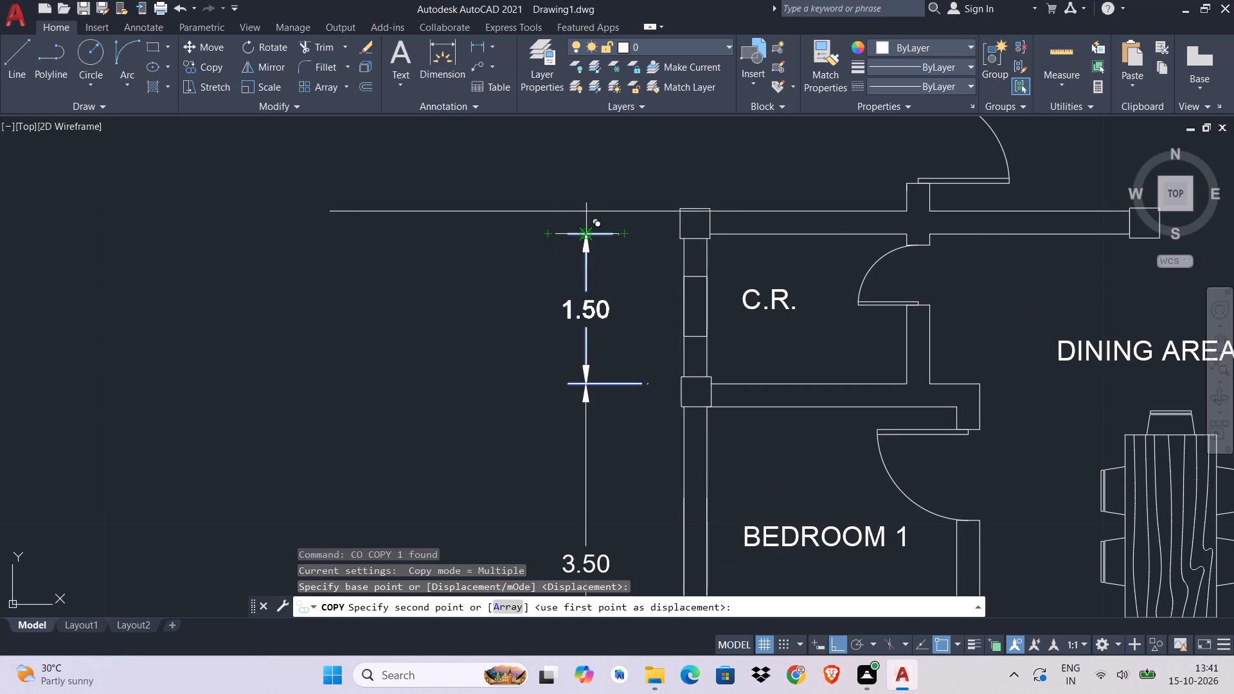
pyautogui.hotkey('ctrl', 'l')
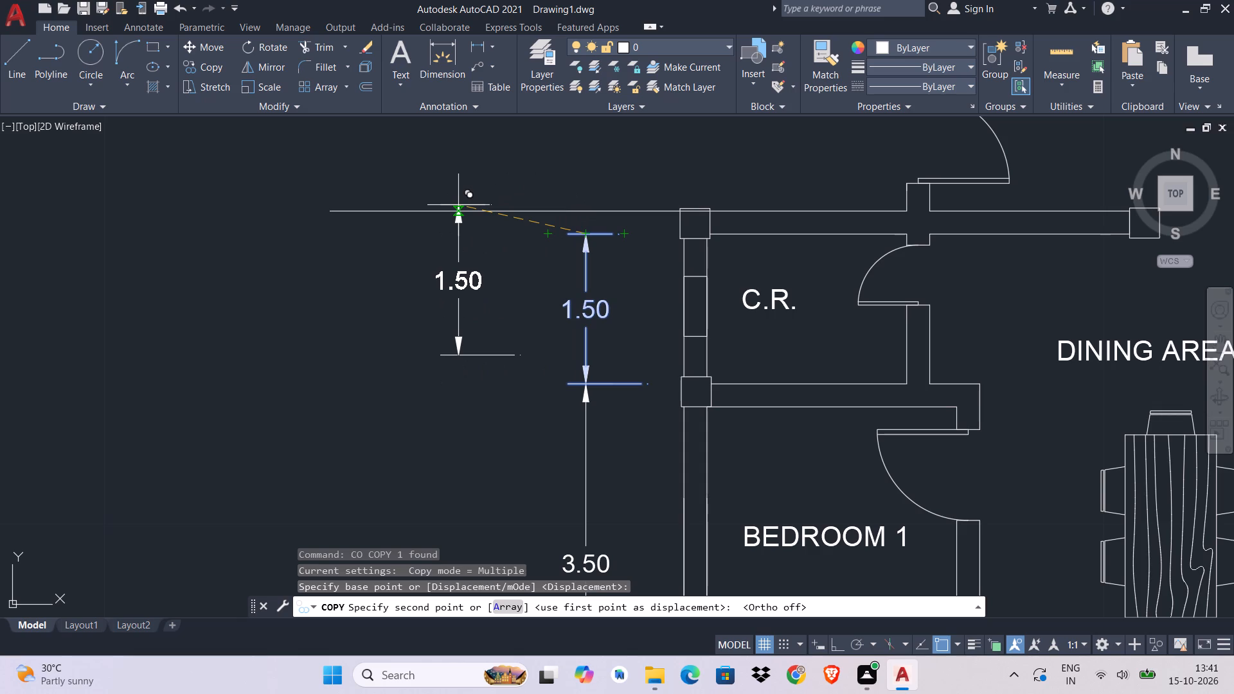
pyautogui.scroll(1, 447, 215)
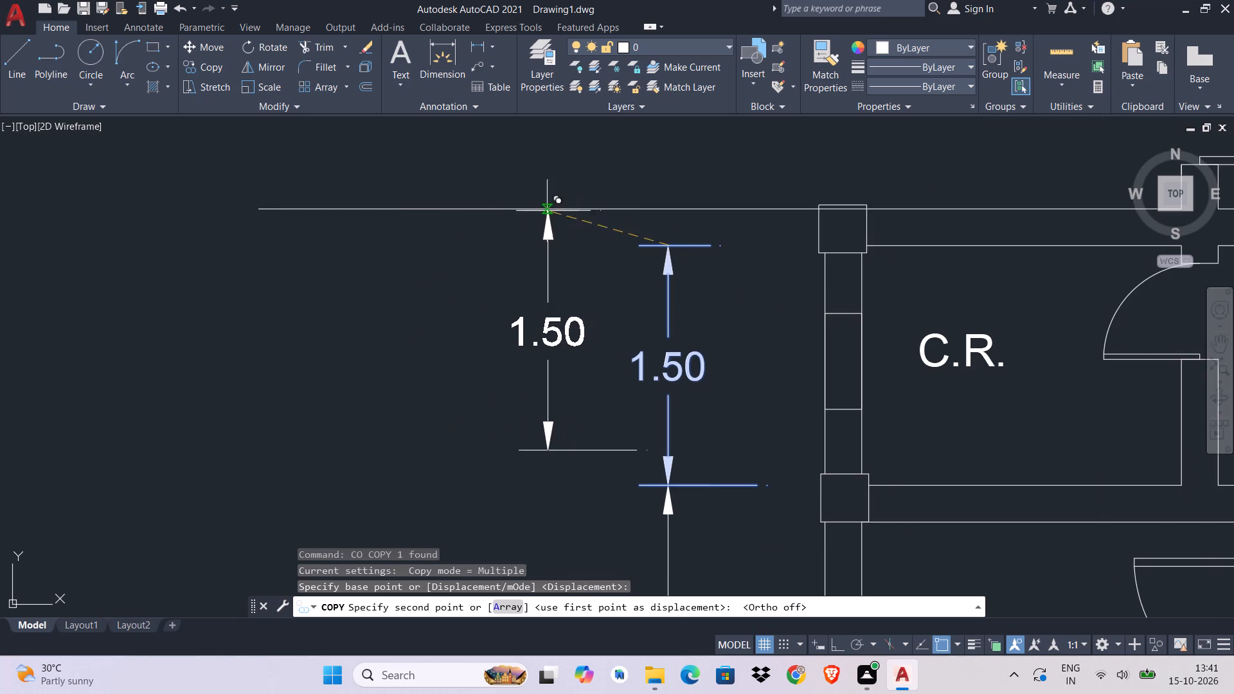
pyautogui.click(520, 213)
pyautogui.moveTo(654, 278); pyautogui.dragTo(650, 173, button='middle')
pyautogui.press('Escape')
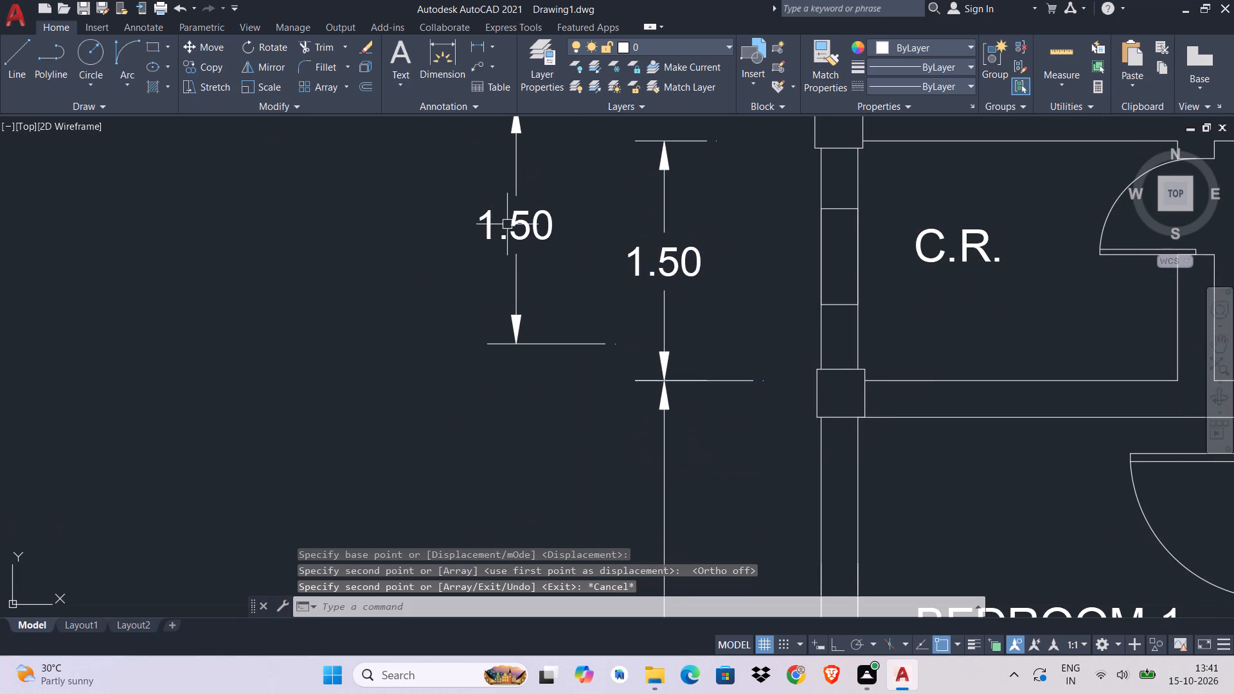
# Stretch the copied dimension's lower end down to the guide line at Bedroom 2's outer bottom corner.
pyautogui.click(515, 228)
pyautogui.click(620, 342)
pyautogui.scroll(-2, 618, 342)
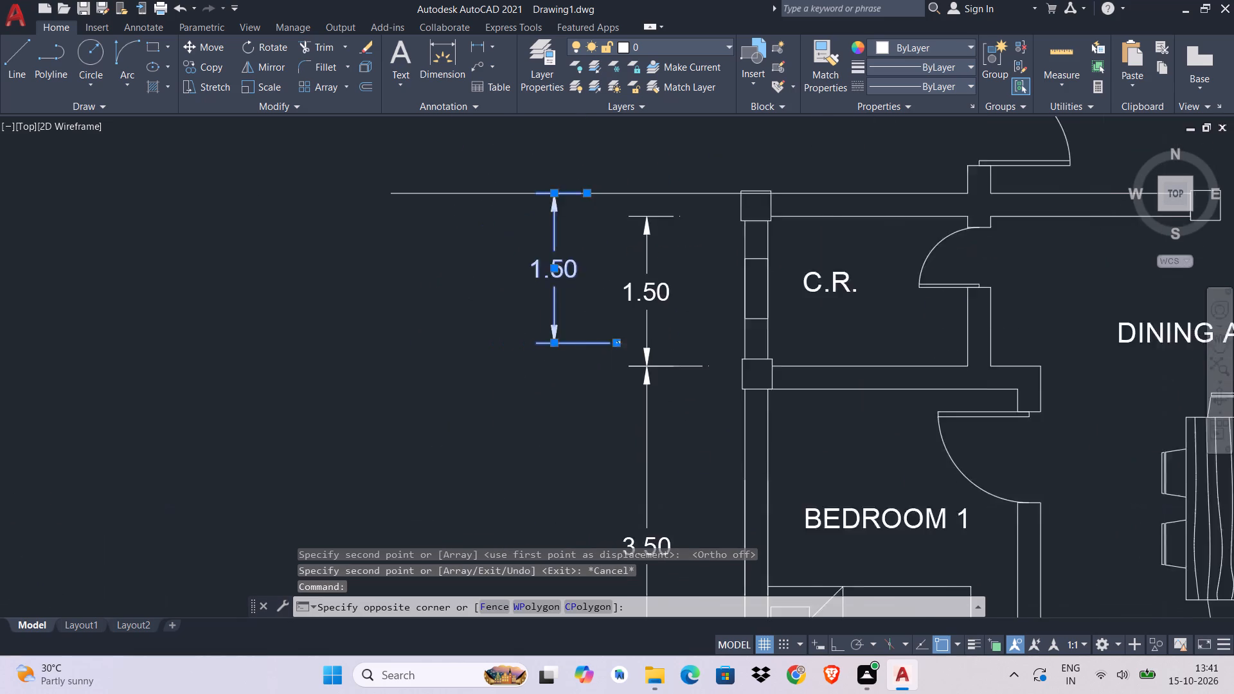
pyautogui.scroll(-2, 618, 342)
pyautogui.press('Escape')
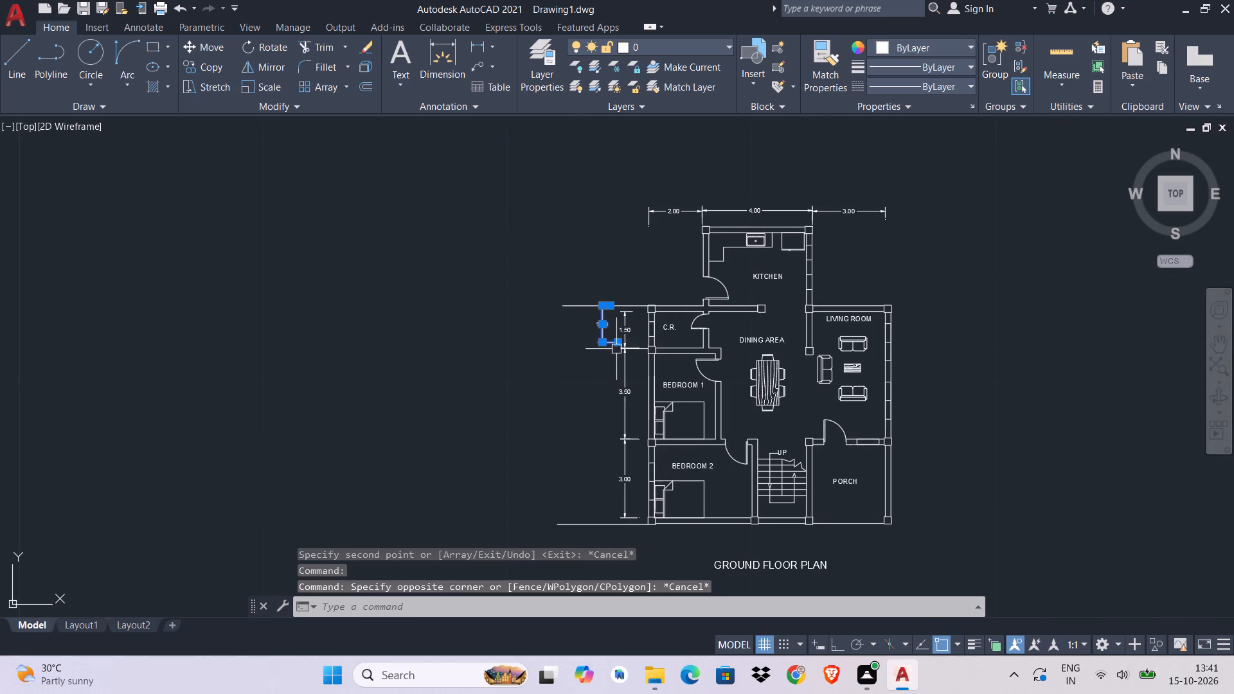
pyautogui.click(617, 339)
pyautogui.scroll(-1, 605, 530)
pyautogui.scroll(2, 605, 530)
pyautogui.moveTo(605, 531); pyautogui.dragTo(569, 398, button='middle')
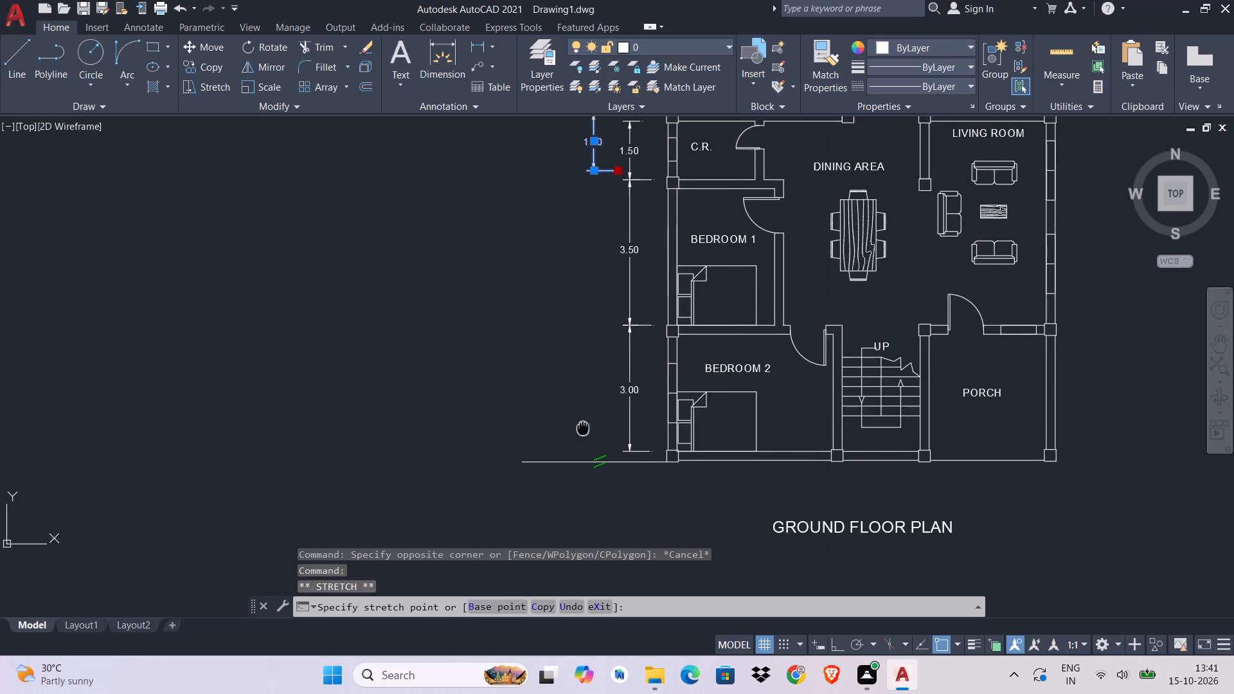
pyautogui.moveTo(569, 398); pyautogui.dragTo(523, 293, button='middle')
pyautogui.scroll(2, 523, 292)
pyautogui.click(507, 271)
pyautogui.press('Escape')
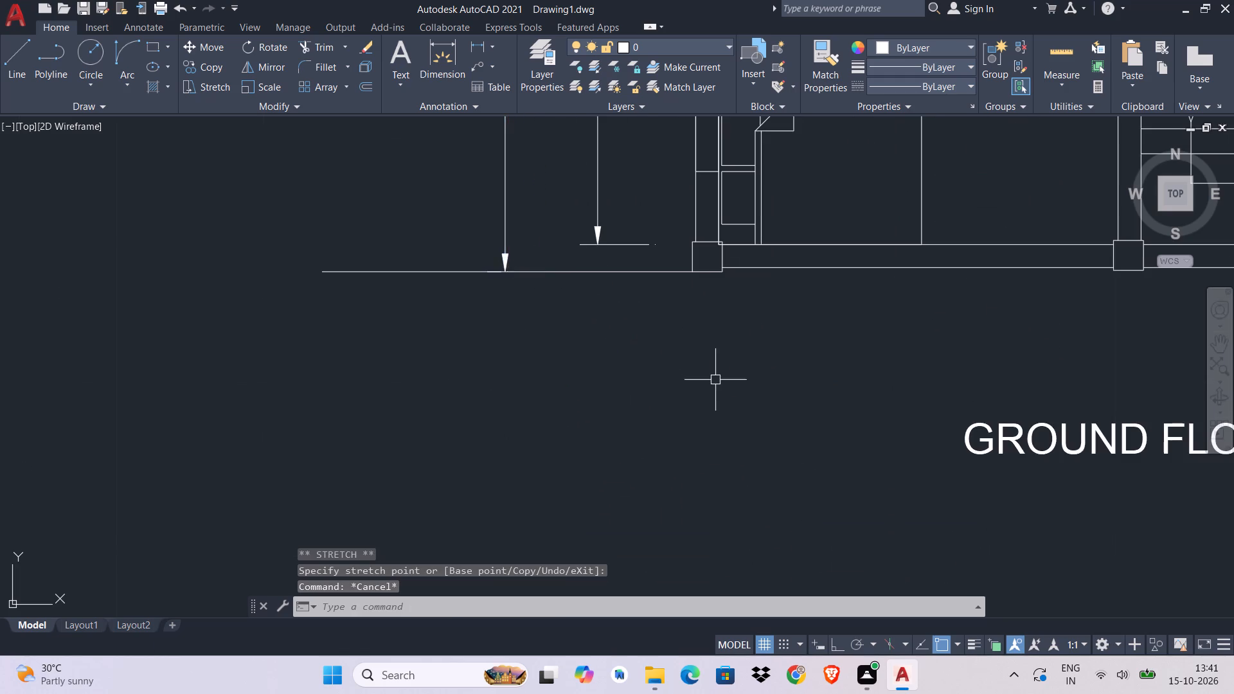
# Move the stretched overall dimension's text down to about the middle of its dimension line.
pyautogui.scroll(-3, 715, 382)
pyautogui.scroll(3, 681, 156)
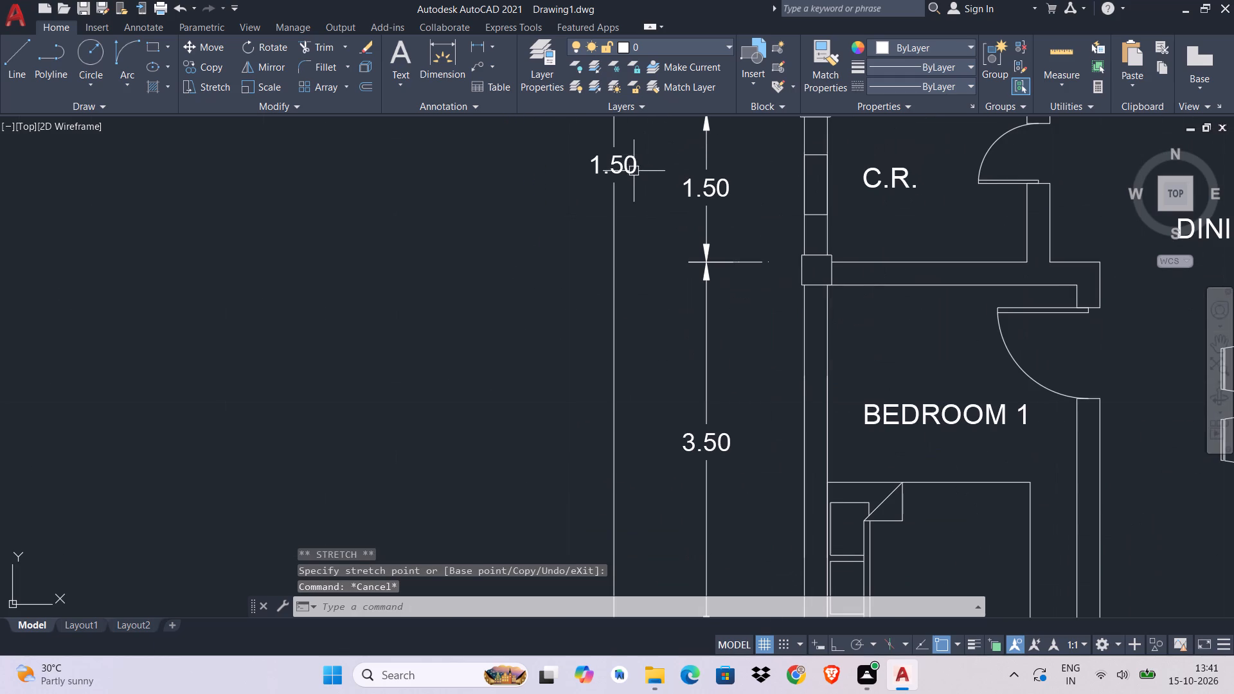
pyautogui.click(634, 171)
pyautogui.click(614, 168)
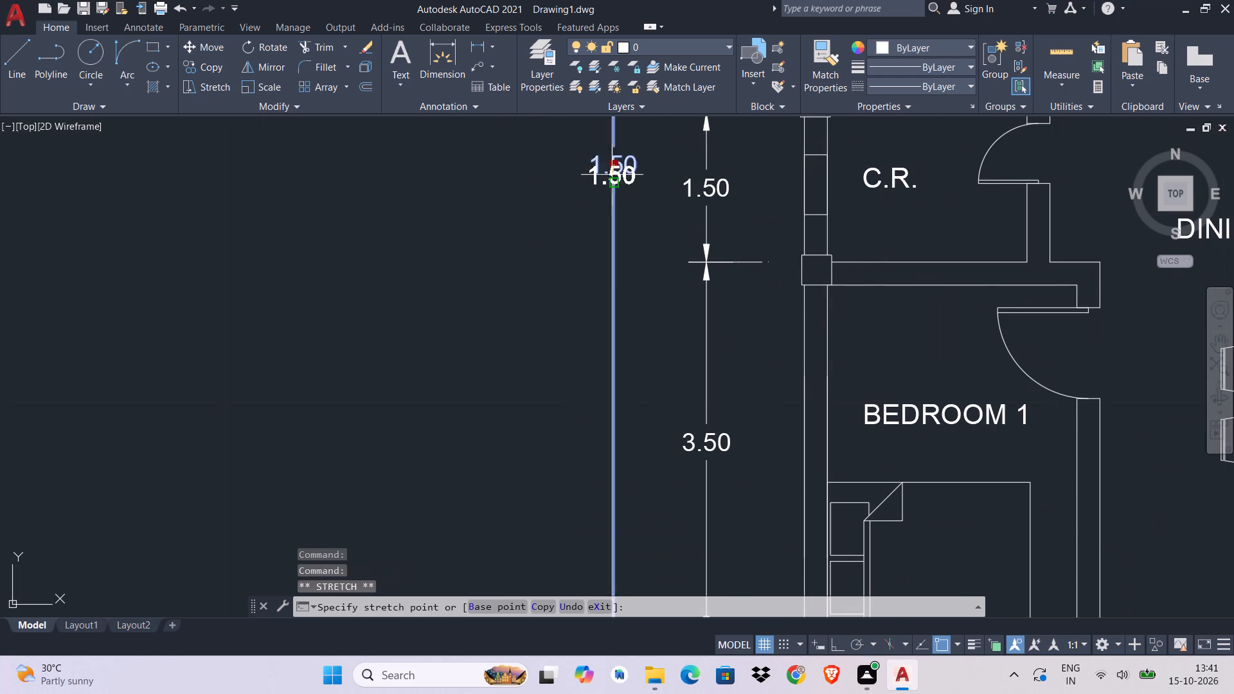
pyautogui.scroll(-3, 611, 176)
pyautogui.click(613, 261)
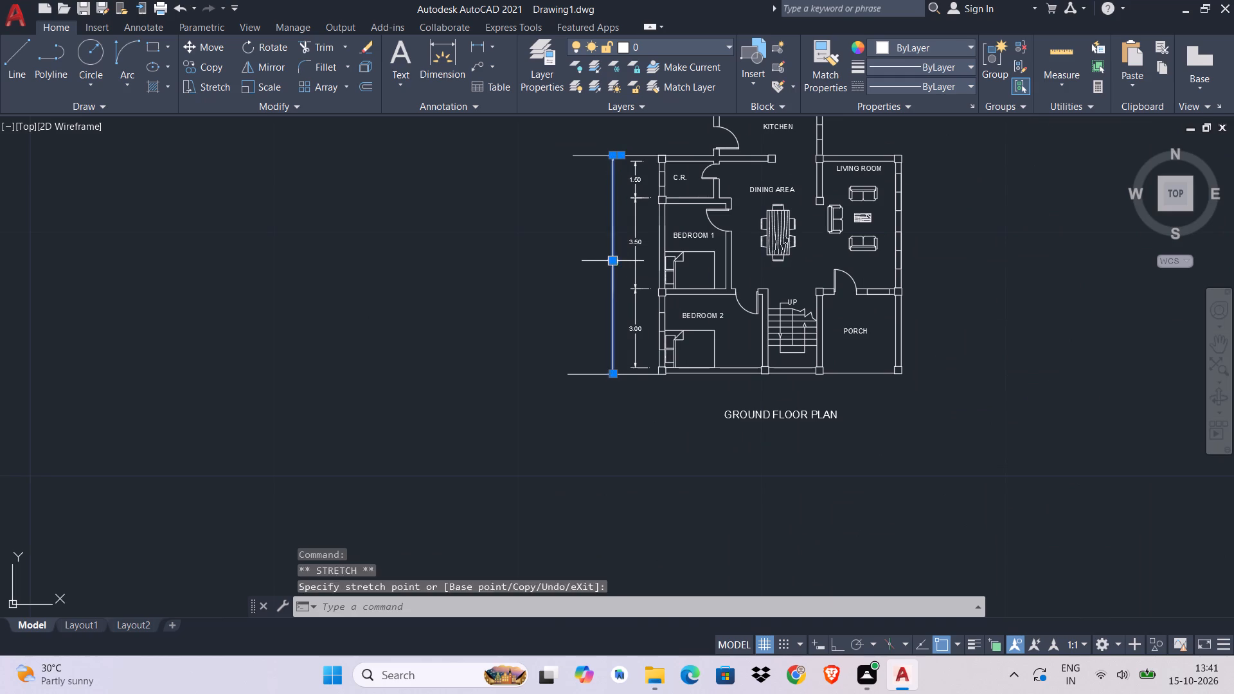
pyautogui.press('Escape')
# Change the overall vertical dimension's text to 8.00.
pyautogui.scroll(2, 620, 271)
pyautogui.doubleClick(589, 248)
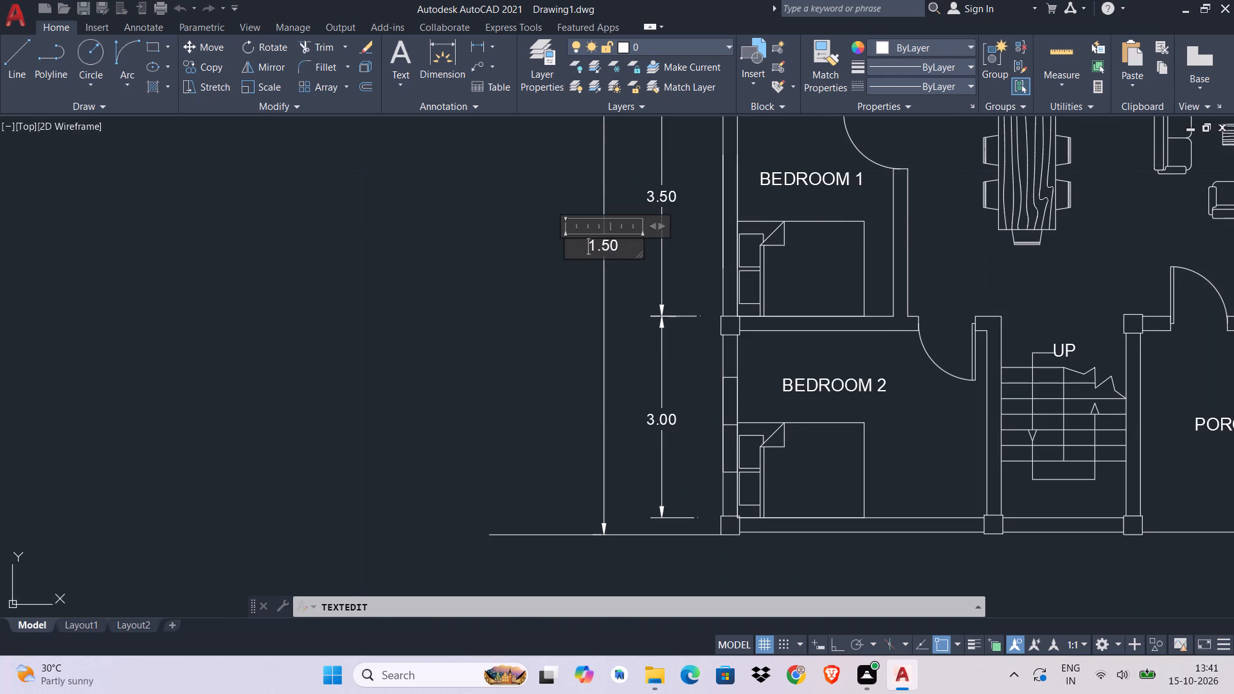
pyautogui.moveTo(621, 244); pyautogui.dragTo(566, 245)
pyautogui.press('BackSpace')
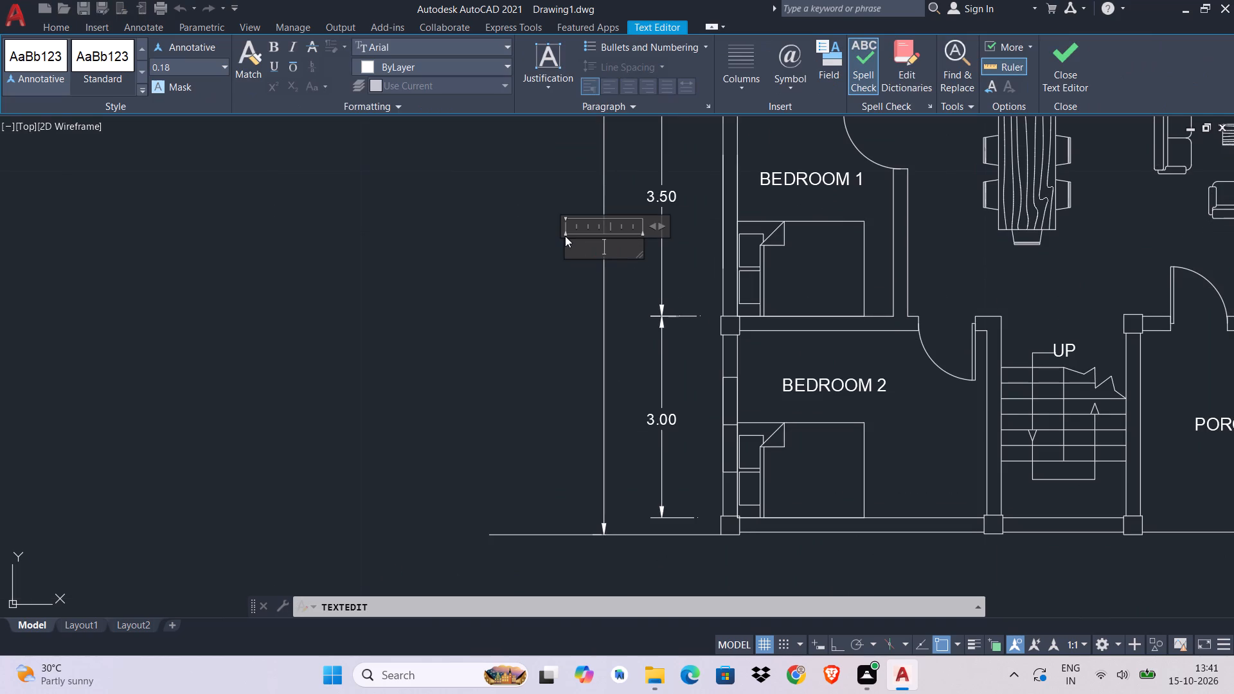
pyautogui.write('8.')
pyautogui.write('00')
pyautogui.click(1075, 75)
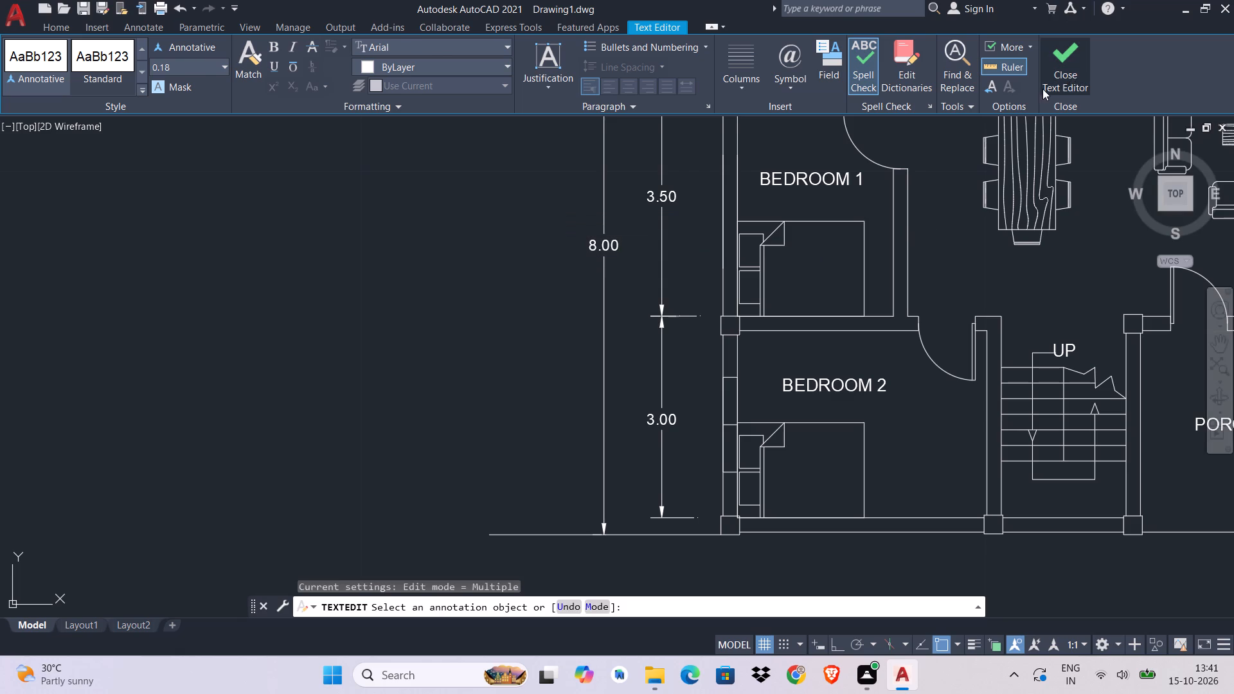
pyautogui.moveTo(686, 281); pyautogui.dragTo(738, 242, button='middle')
pyautogui.press('Escape')
# Erase the two horizontal guide lines at the upper and lower ends of the 8.00 dimension.
pyautogui.click(628, 443)
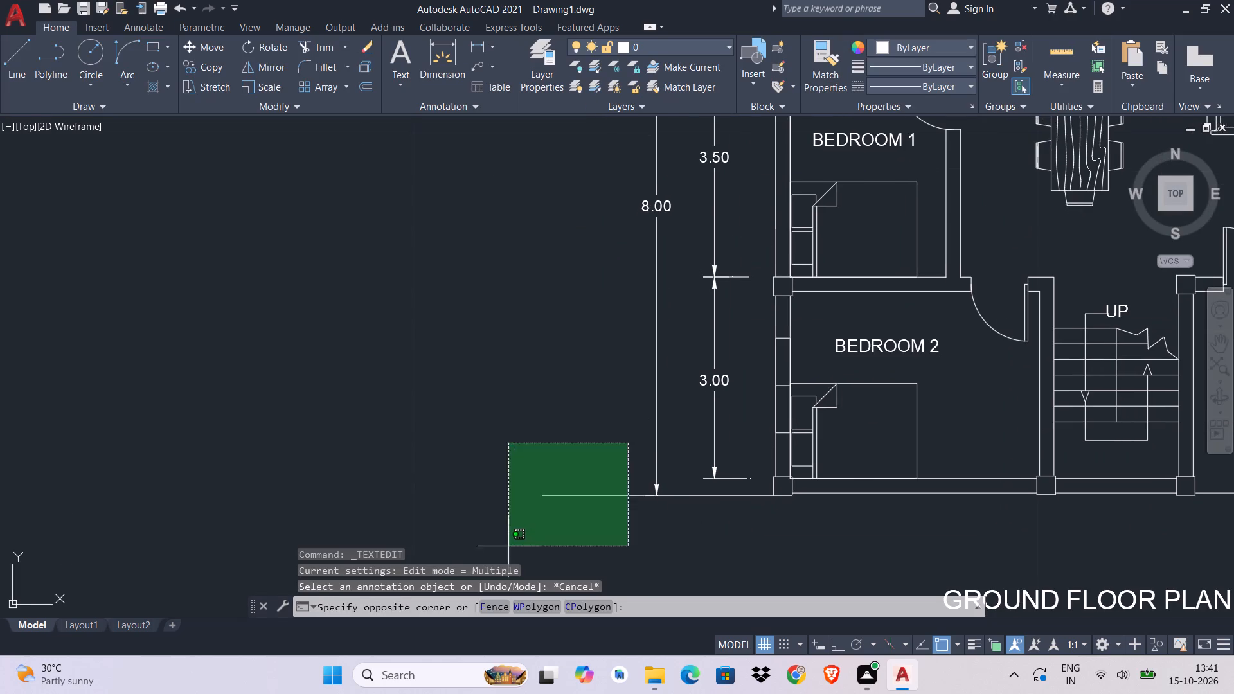
pyautogui.click(508, 546)
pyautogui.moveTo(584, 360); pyautogui.dragTo(526, 693, button='middle')
pyautogui.click(546, 380)
pyautogui.click(409, 506)
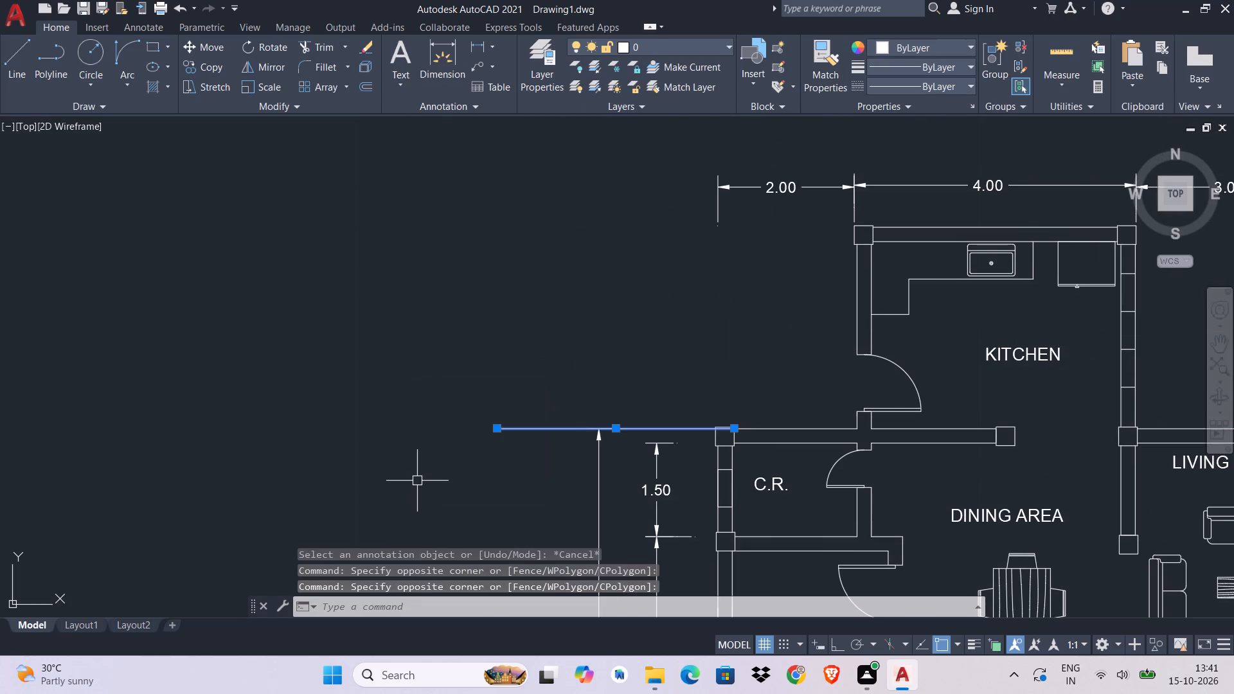
pyautogui.press('Delete')
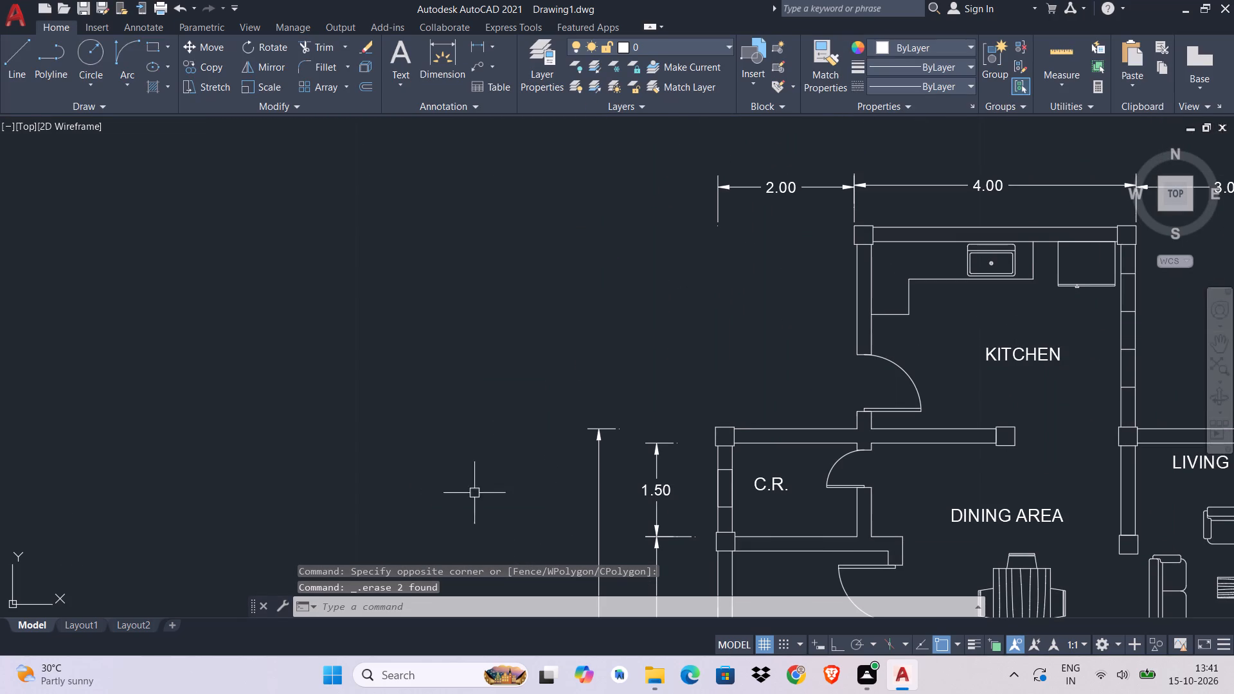
# Shorten the 8.00 dimension at its upper end to about the level of the 1.50 dimension's upper end.
pyautogui.moveTo(726, 496); pyautogui.dragTo(725, 474, button='middle')
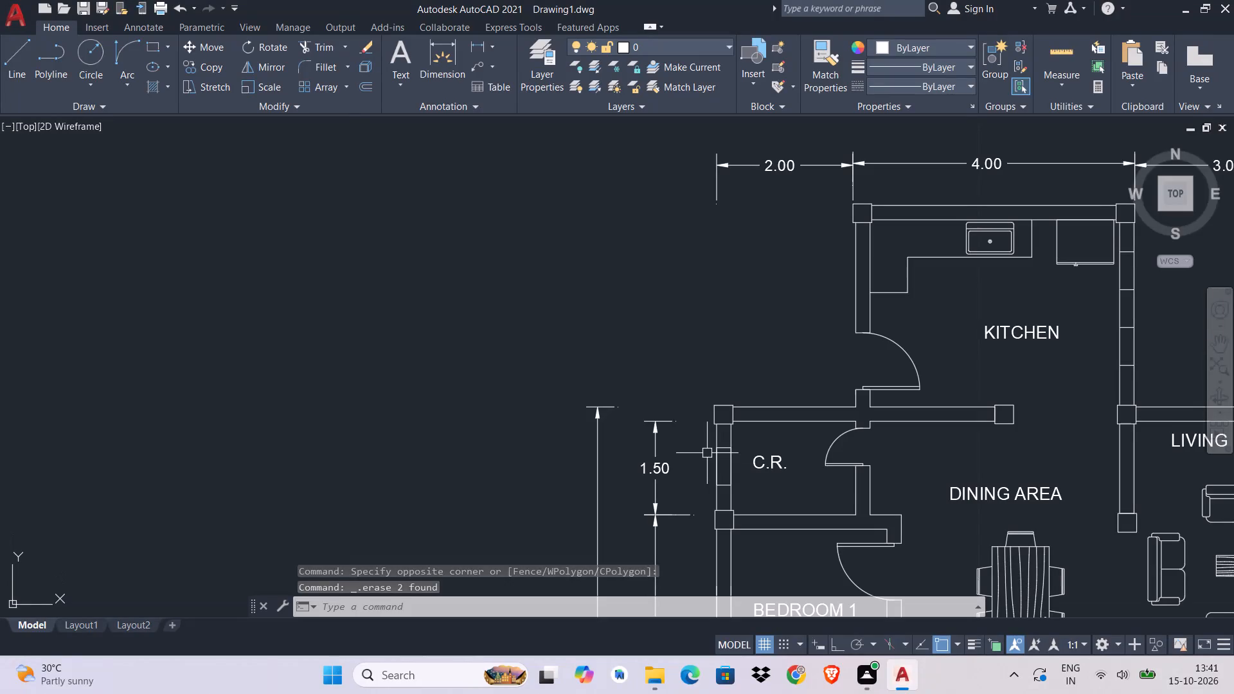
pyautogui.moveTo(684, 443); pyautogui.dragTo(684, 389, button='middle')
pyautogui.scroll(2, 637, 360)
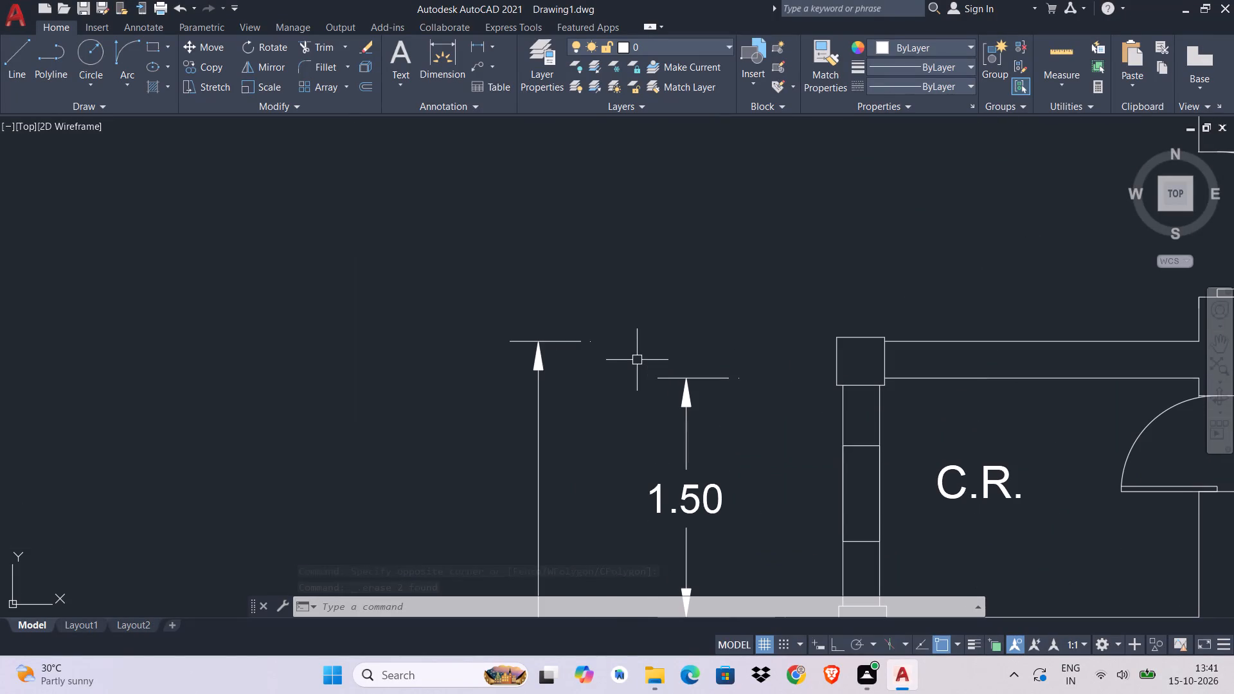
pyautogui.click(571, 341)
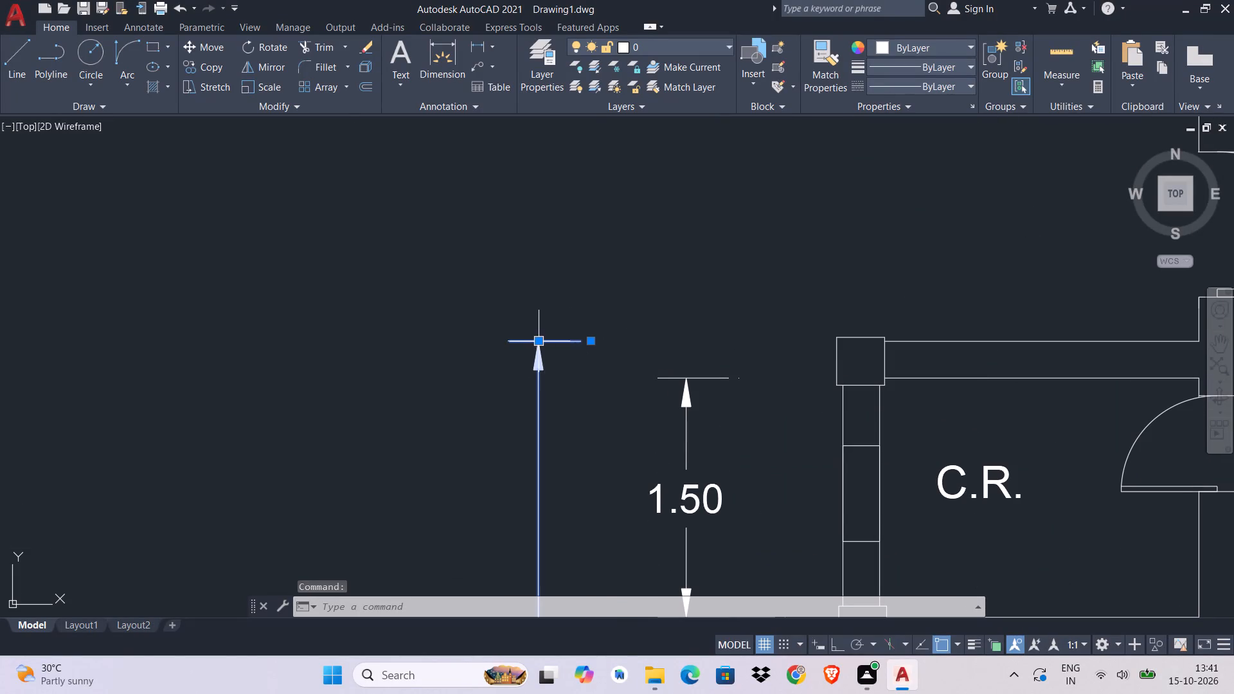
pyautogui.click(540, 341)
pyautogui.click(536, 374)
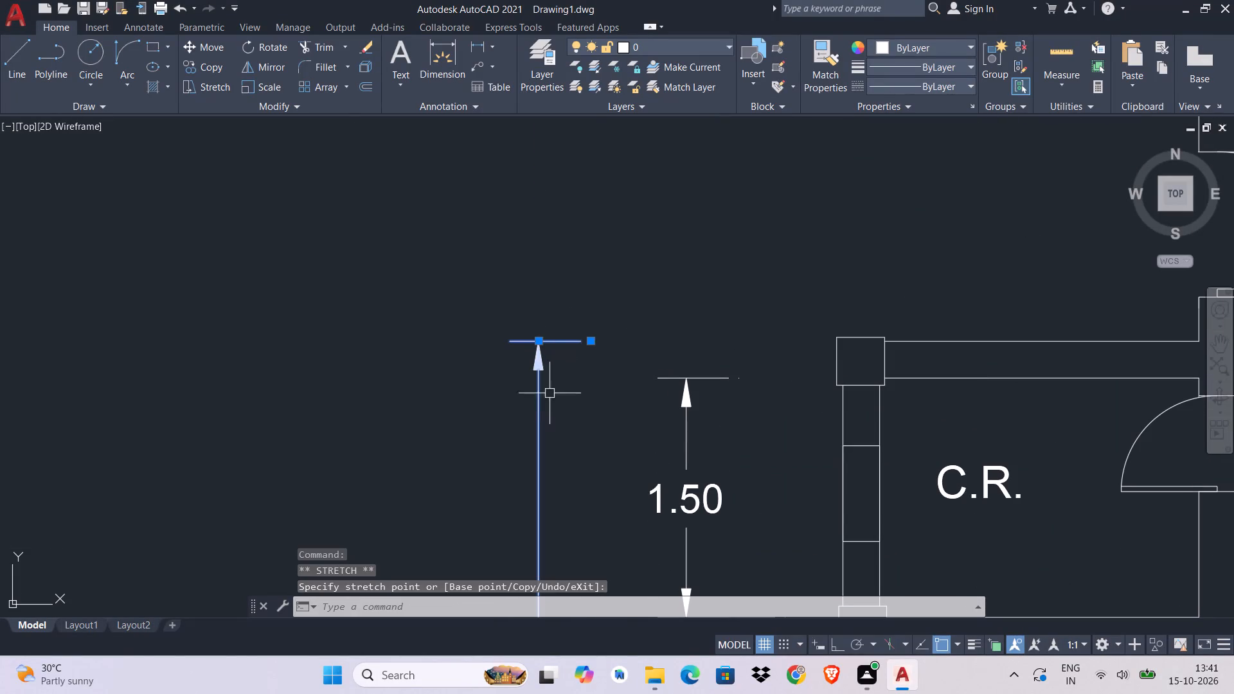
pyautogui.click(591, 337)
pyautogui.click(590, 338)
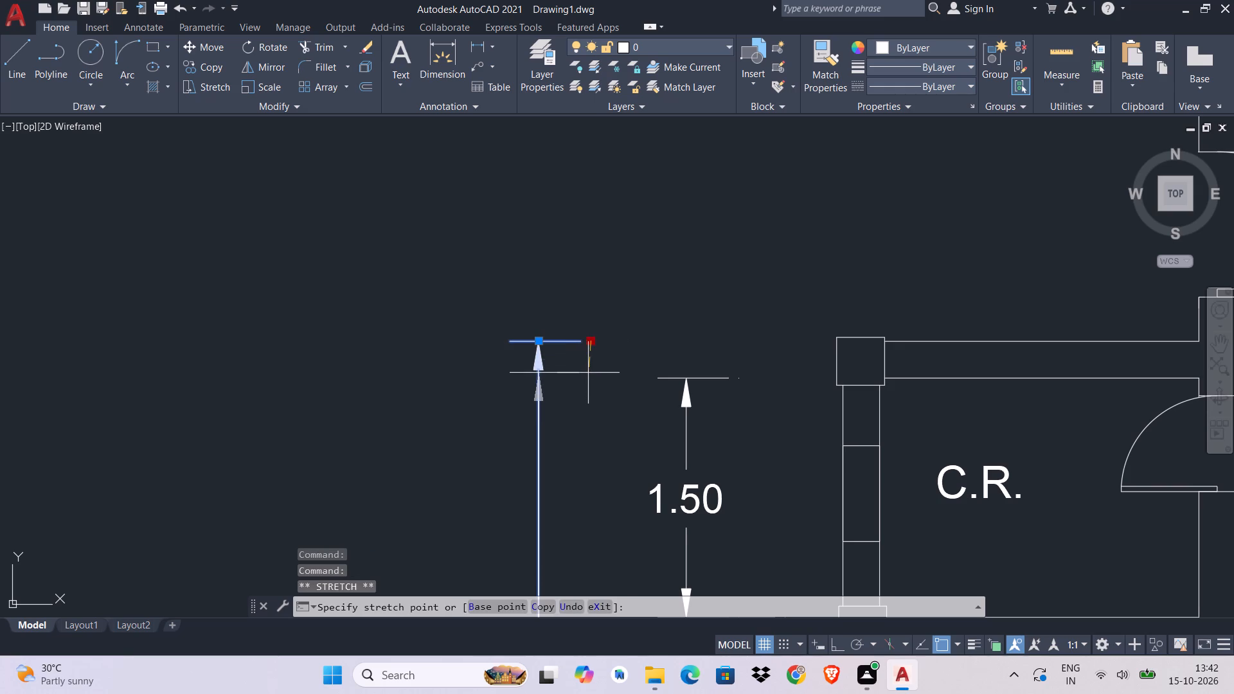
pyautogui.click(588, 377)
pyautogui.press('Escape')
# Shorten the 8.00 dimension at its lower end to about the level of the 3.00 dimension's lower end.
pyautogui.scroll(-1, 625, 476)
pyautogui.scroll(1, 625, 476)
pyautogui.moveTo(625, 476); pyautogui.dragTo(619, 351, button='middle')
pyautogui.scroll(-5, 619, 351)
pyautogui.moveTo(628, 407); pyautogui.dragTo(616, 269, button='middle')
pyautogui.scroll(4, 617, 440)
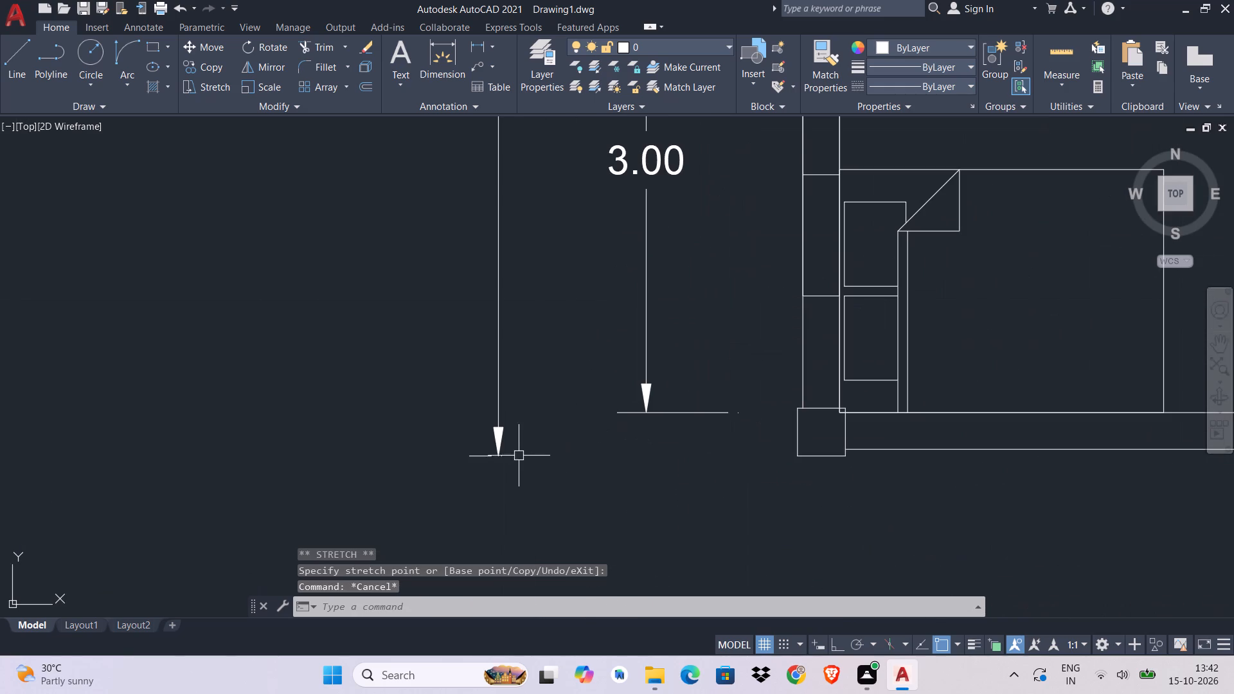
pyautogui.click(465, 457)
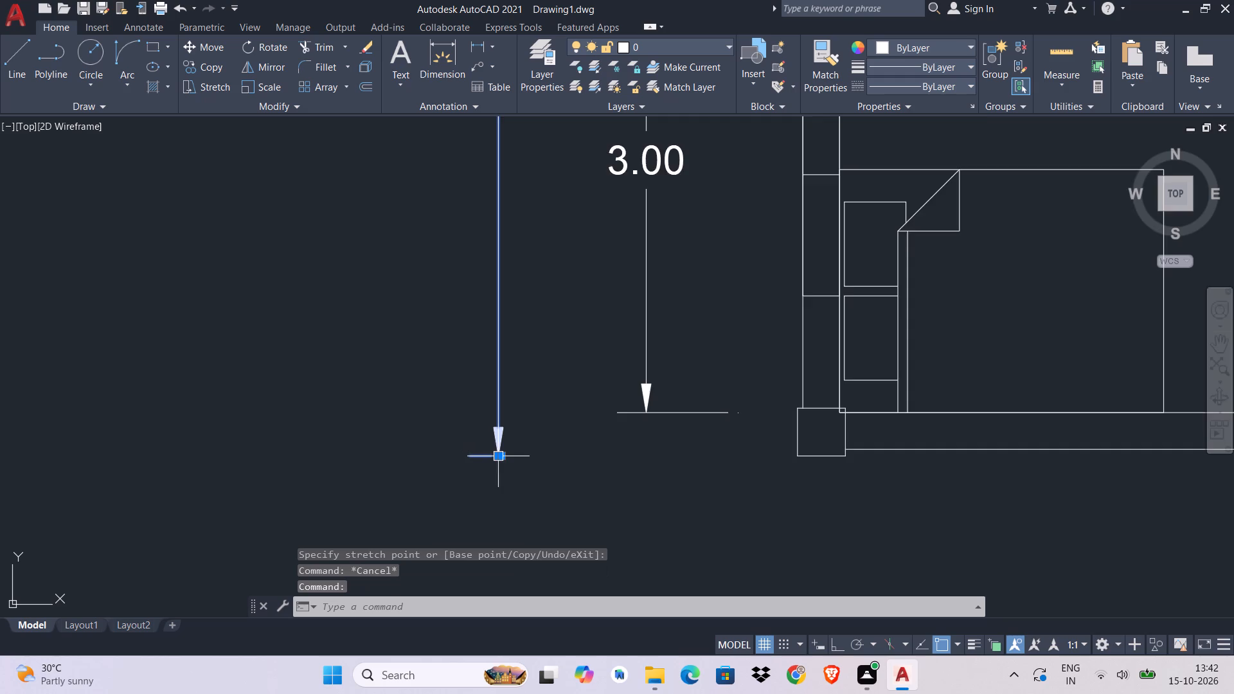
pyautogui.scroll(3, 494, 456)
pyautogui.click(523, 463)
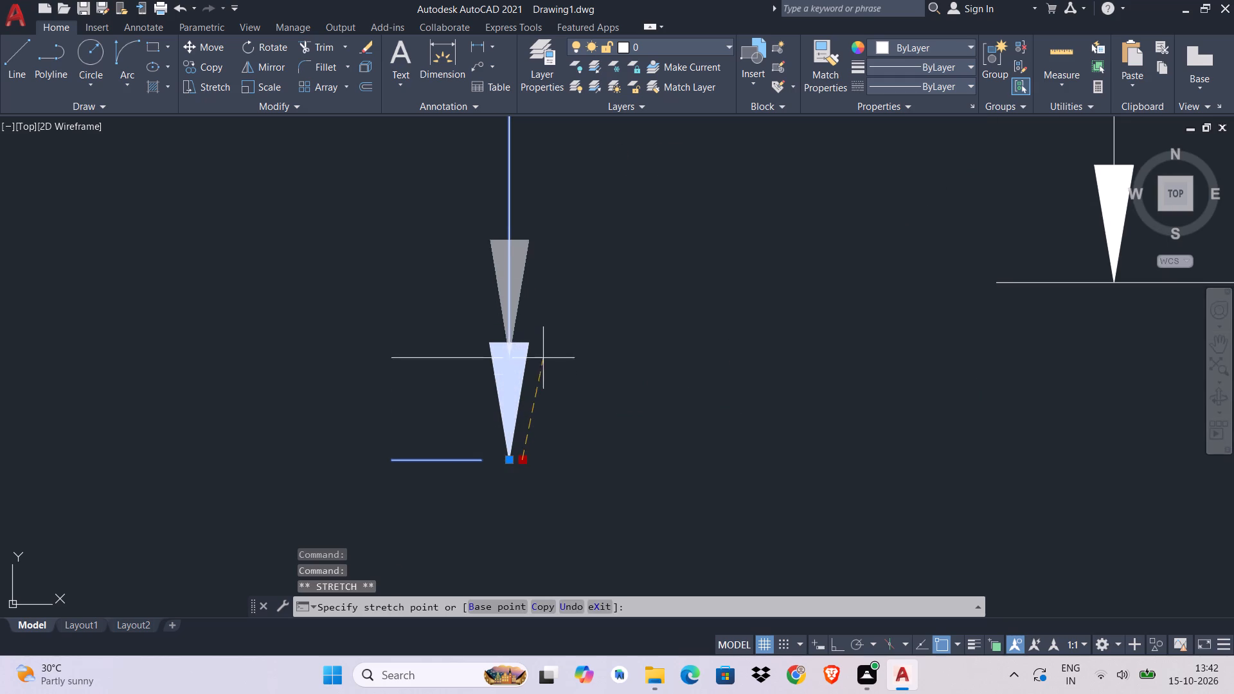
pyautogui.click(550, 290)
pyautogui.press('Escape')
# Draw a horizontal guide line extending right past the plan from the inner face of the living room's top wall.
pyautogui.scroll(-2, 558, 327)
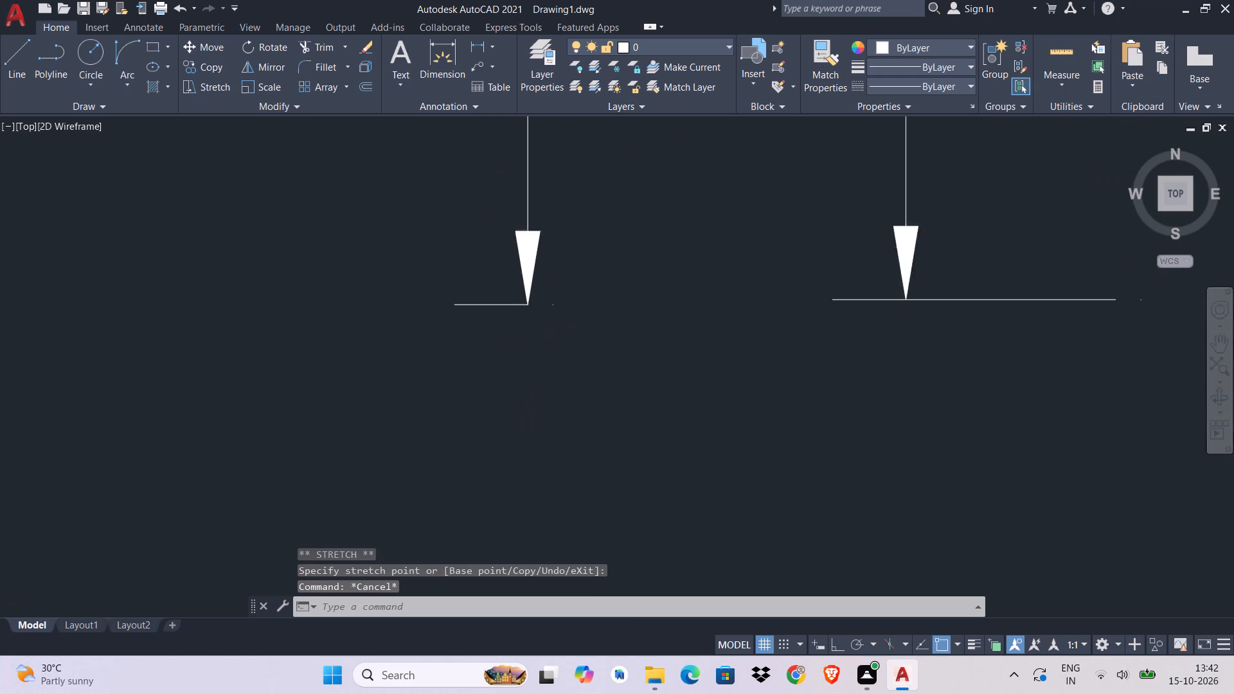
pyautogui.scroll(-9, 558, 329)
pyautogui.scroll(4, 662, 276)
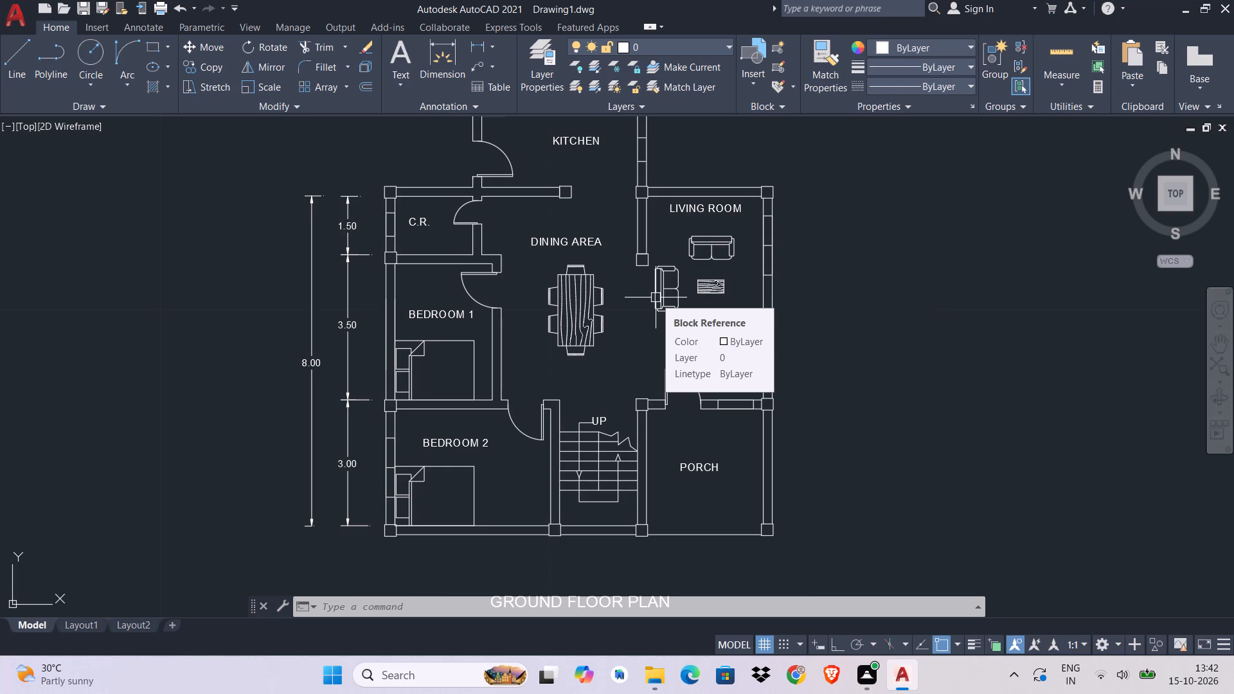
pyautogui.press('Escape')
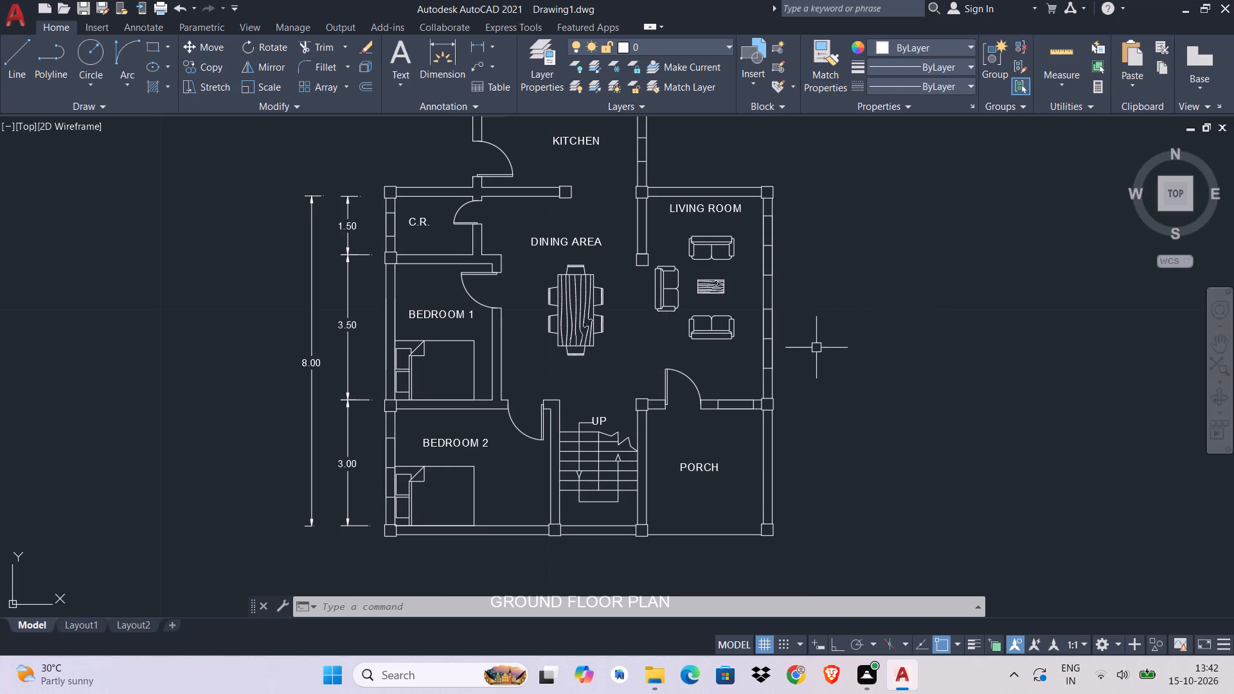
pyautogui.press('Escape')
pyautogui.press('Escape')
pyautogui.write('L')
pyautogui.press('space')
pyautogui.moveTo(785, 254); pyautogui.dragTo(782, 257, button='middle')
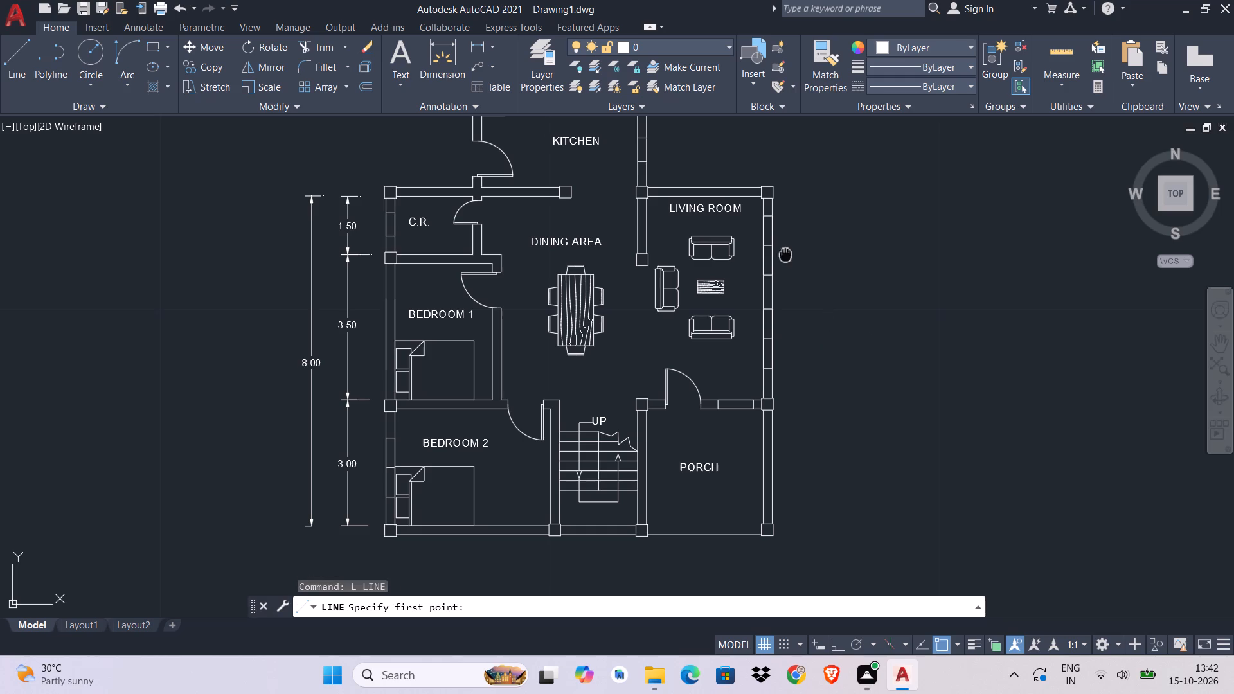
pyautogui.moveTo(782, 257); pyautogui.dragTo(701, 330, button='middle')
pyautogui.scroll(3, 650, 271)
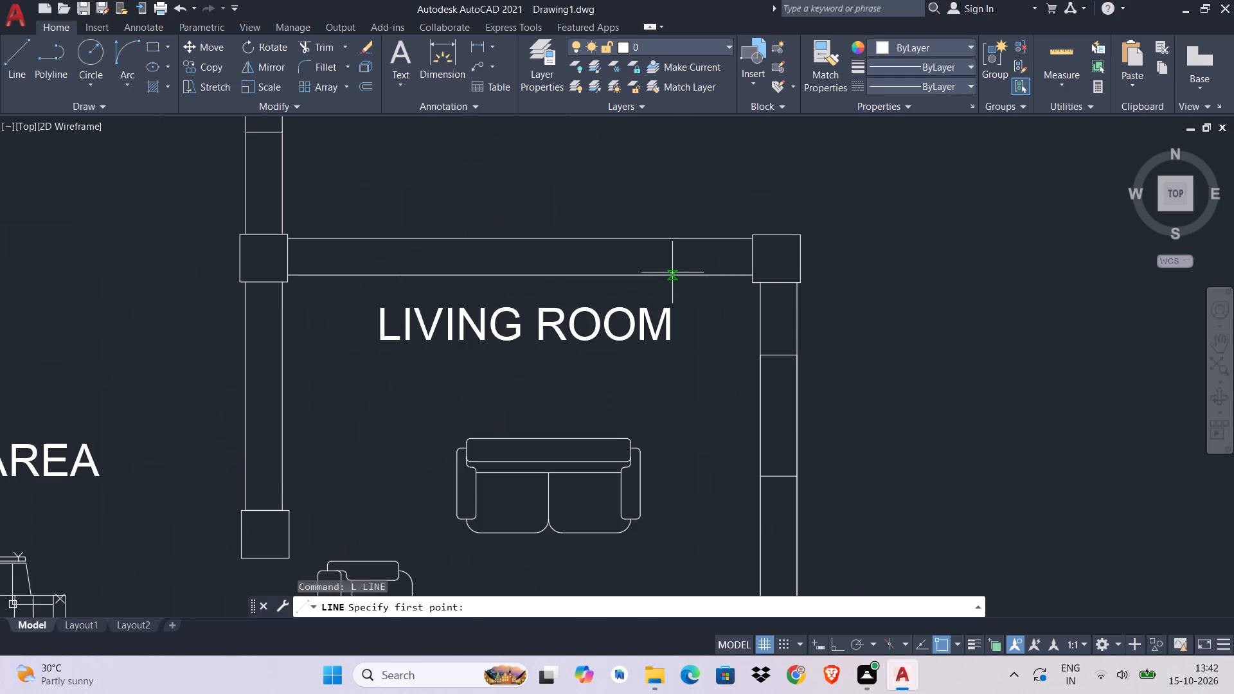
pyautogui.click(750, 274)
pyautogui.click(1068, 276)
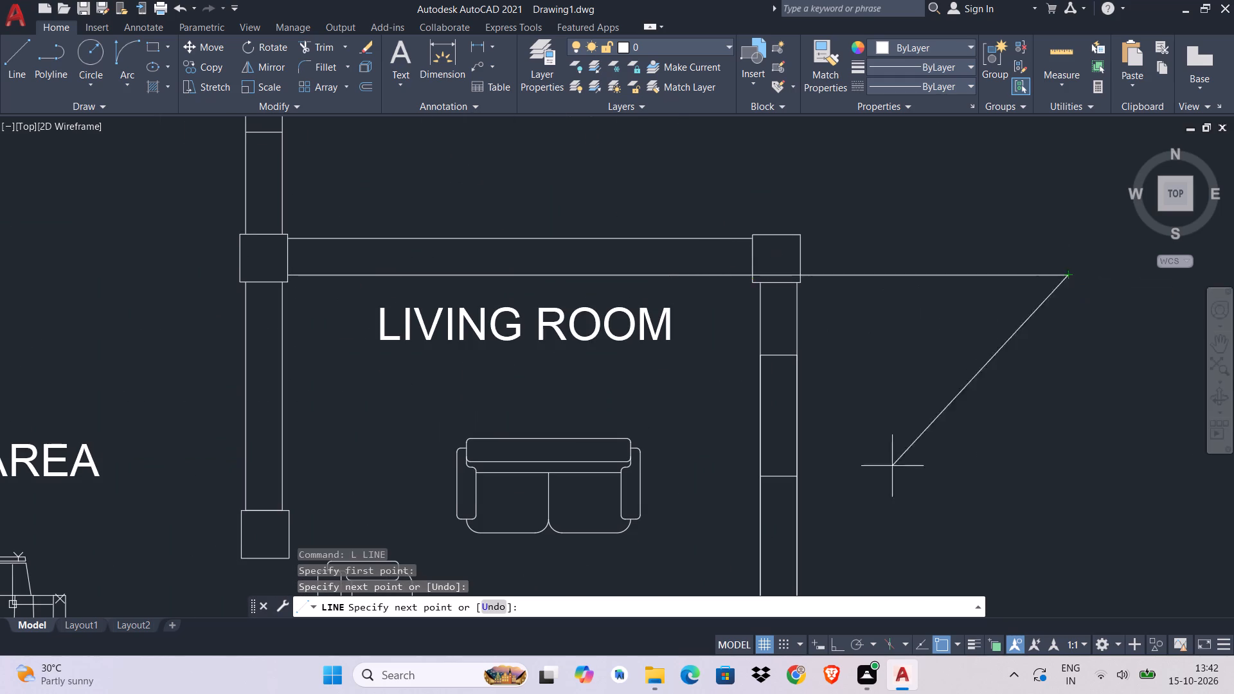
pyautogui.moveTo(892, 466); pyautogui.dragTo(843, 278, button='middle')
pyautogui.press('Escape')
# Draw a horizontal guide line extending right past the plan from the upper face of the wall between living room and porch.
pyautogui.scroll(-1, 927, 531)
pyautogui.moveTo(927, 529); pyautogui.dragTo(875, 178, button='middle')
pyautogui.press('space')
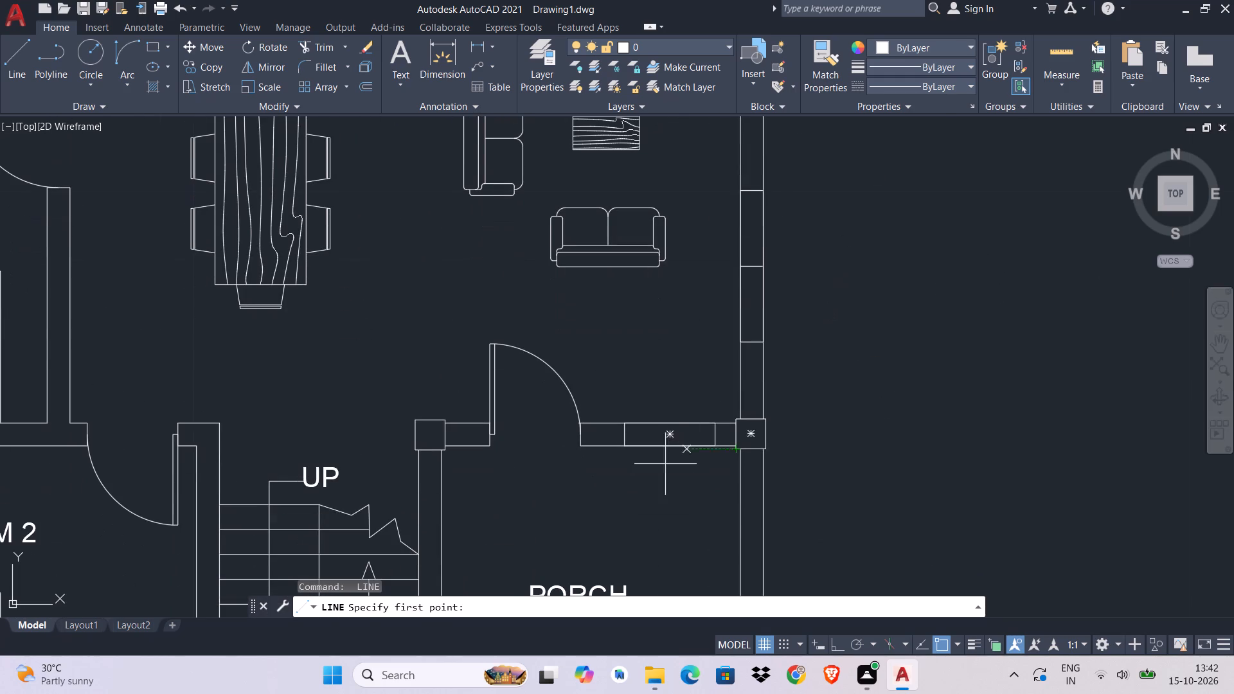
pyautogui.click(713, 427)
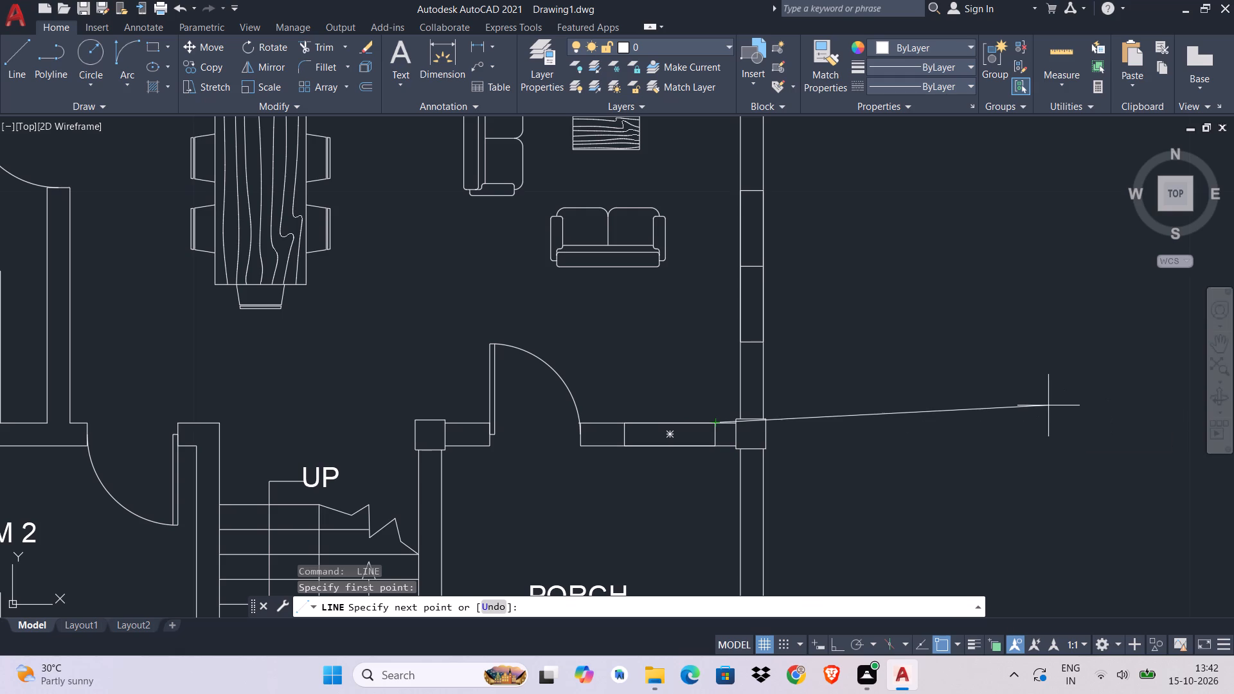
pyautogui.hotkey('ctrl', 'l')
pyautogui.click(1048, 420)
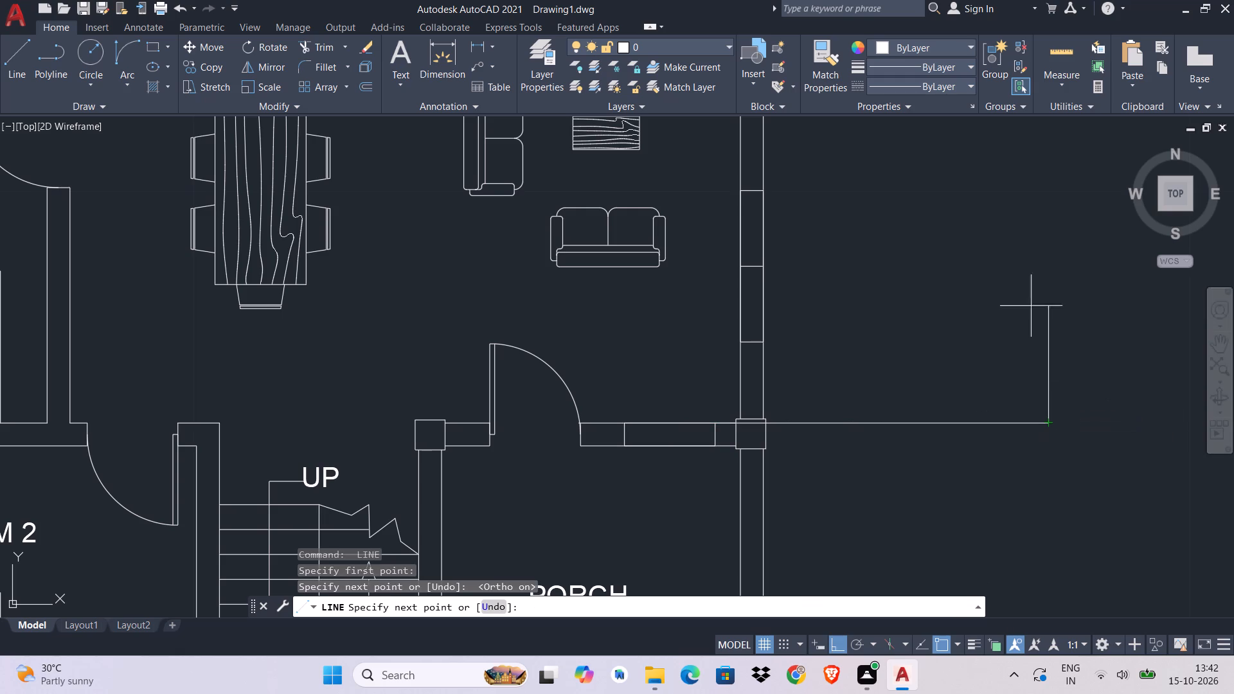
pyautogui.press('Escape')
# Copy the 3.50 dimension beside Bedroom 1 to the right of the living room, with its lower end on the lower guide line.
pyautogui.scroll(-3, 1003, 190)
pyautogui.click(680, 221)
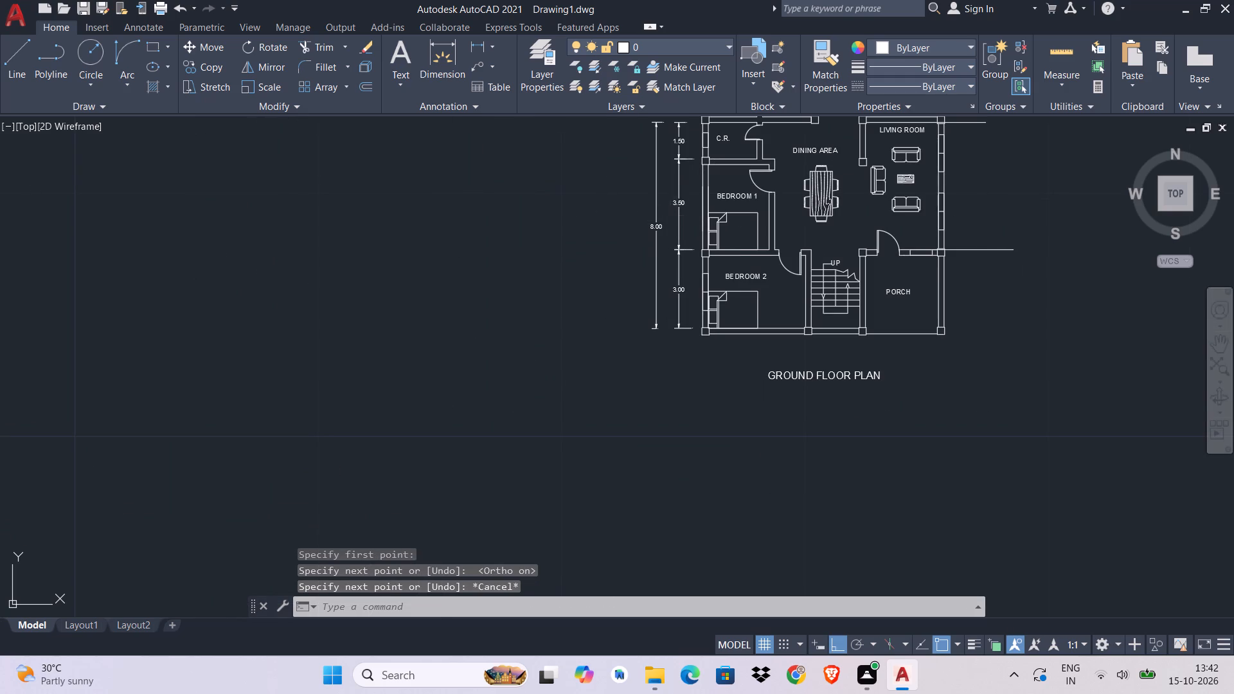
pyautogui.write('CO')
pyautogui.press('space')
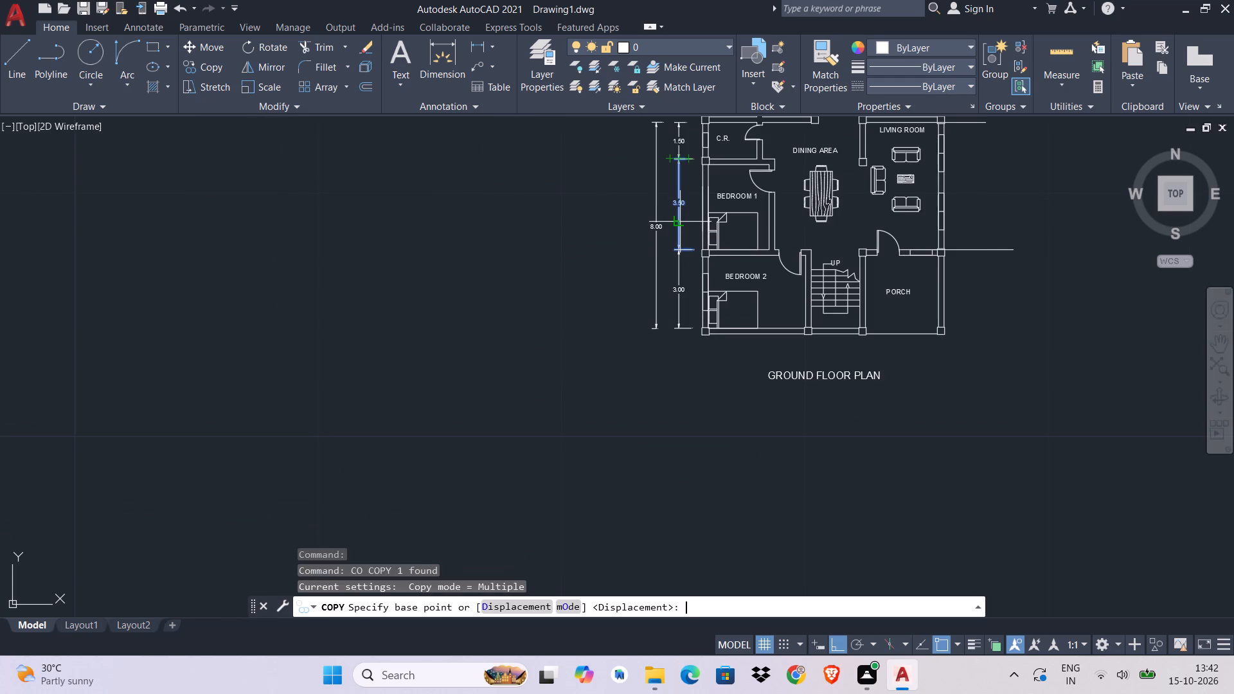
pyautogui.scroll(4, 670, 250)
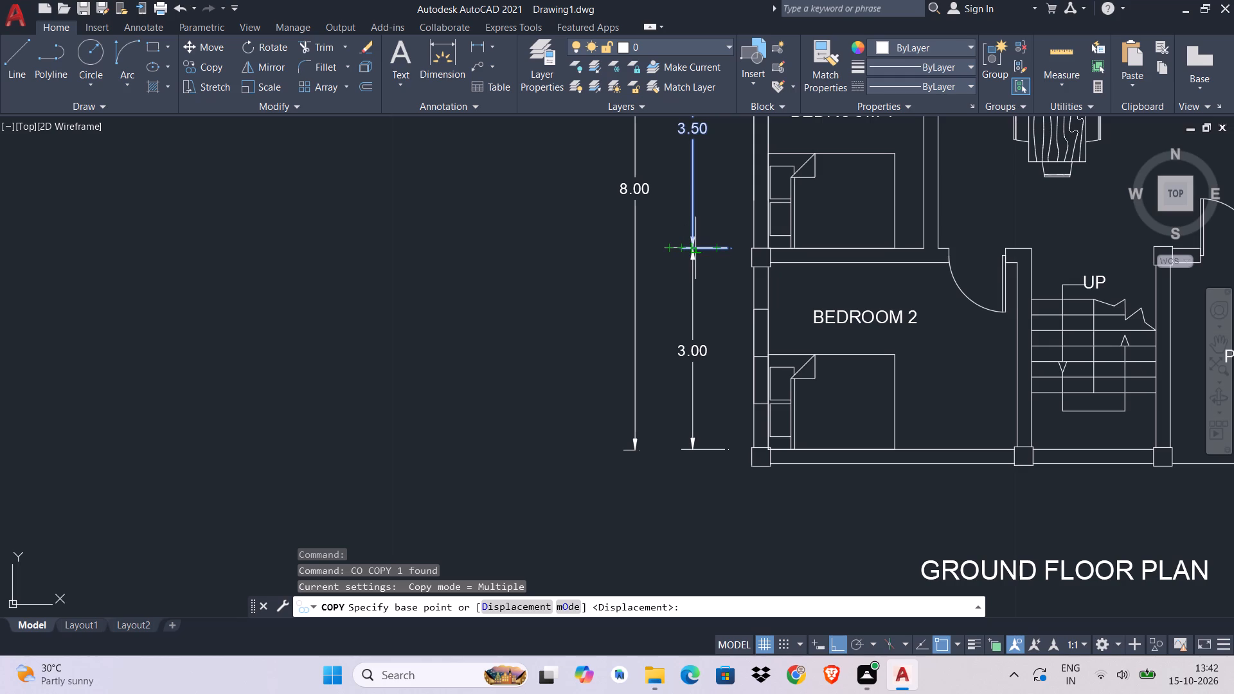
pyautogui.click(695, 247)
pyautogui.moveTo(846, 287); pyautogui.dragTo(115, 360, button='middle')
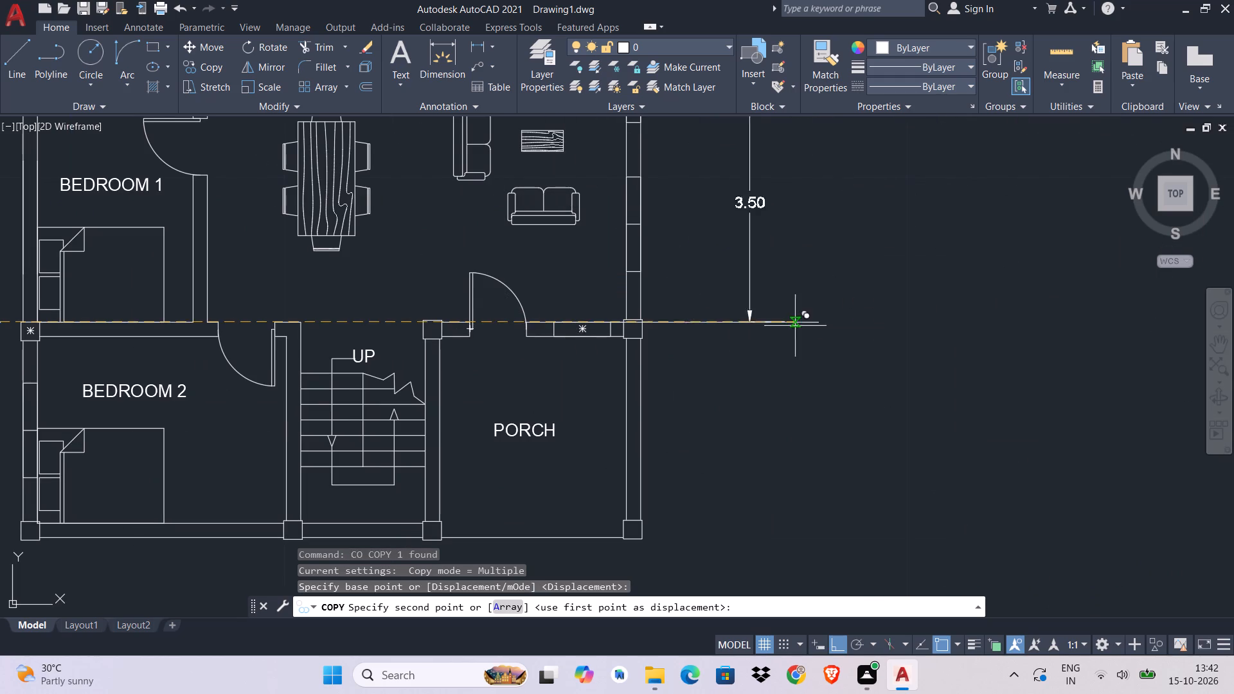
pyautogui.moveTo(841, 326); pyautogui.dragTo(832, 362, button='middle')
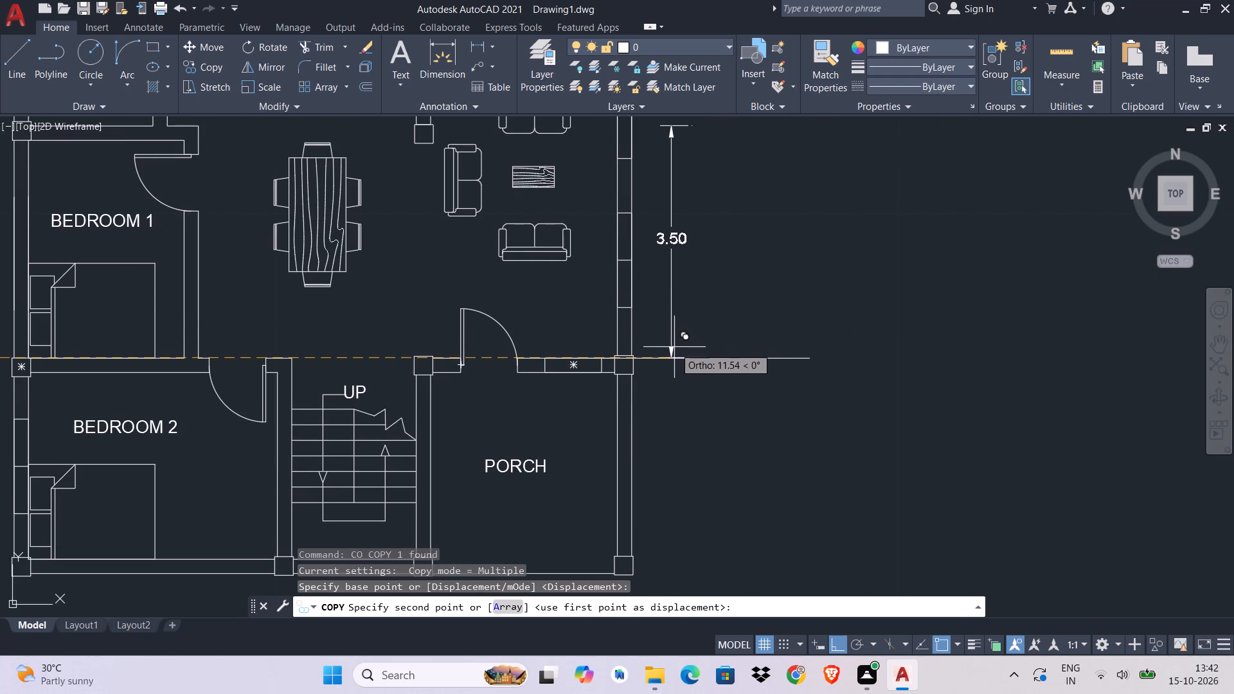
pyautogui.click(675, 347)
pyautogui.moveTo(697, 298); pyautogui.dragTo(681, 443, button='middle')
pyautogui.press('Escape')
pyautogui.press('Escape')
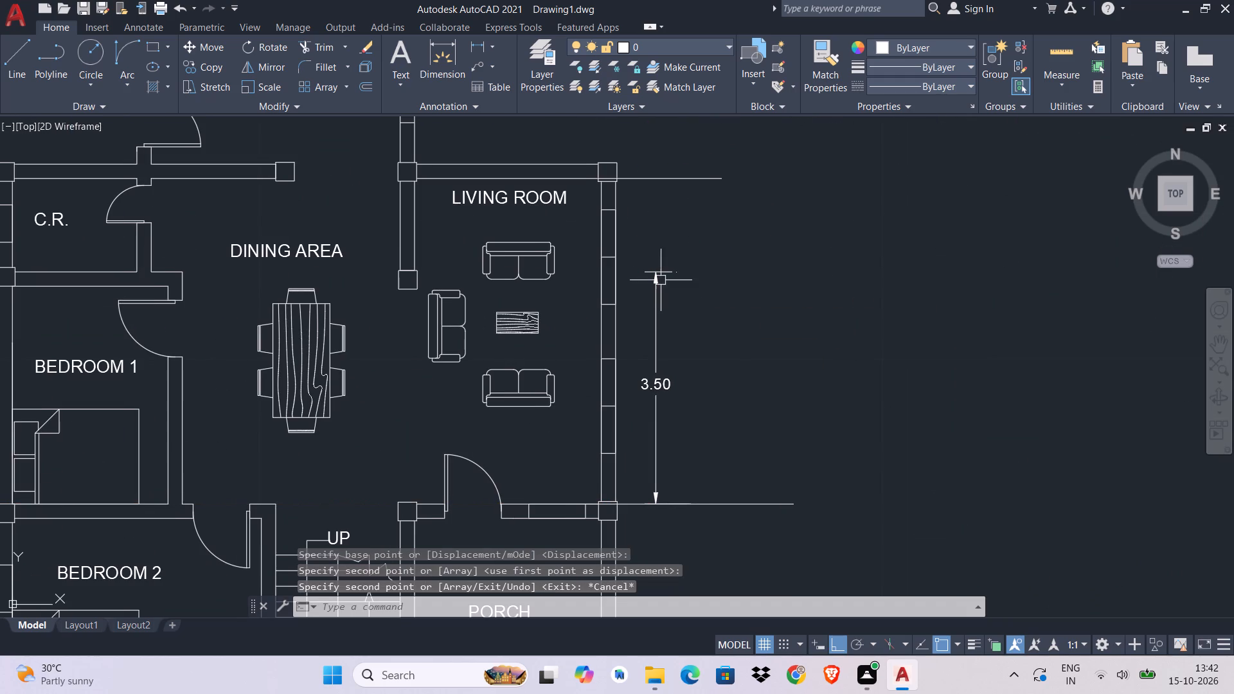
# Stretch the copied 3.50 dimension's upper end to the guide line at the living room's top wall.
pyautogui.click(667, 274)
pyautogui.click(681, 271)
pyautogui.click(680, 272)
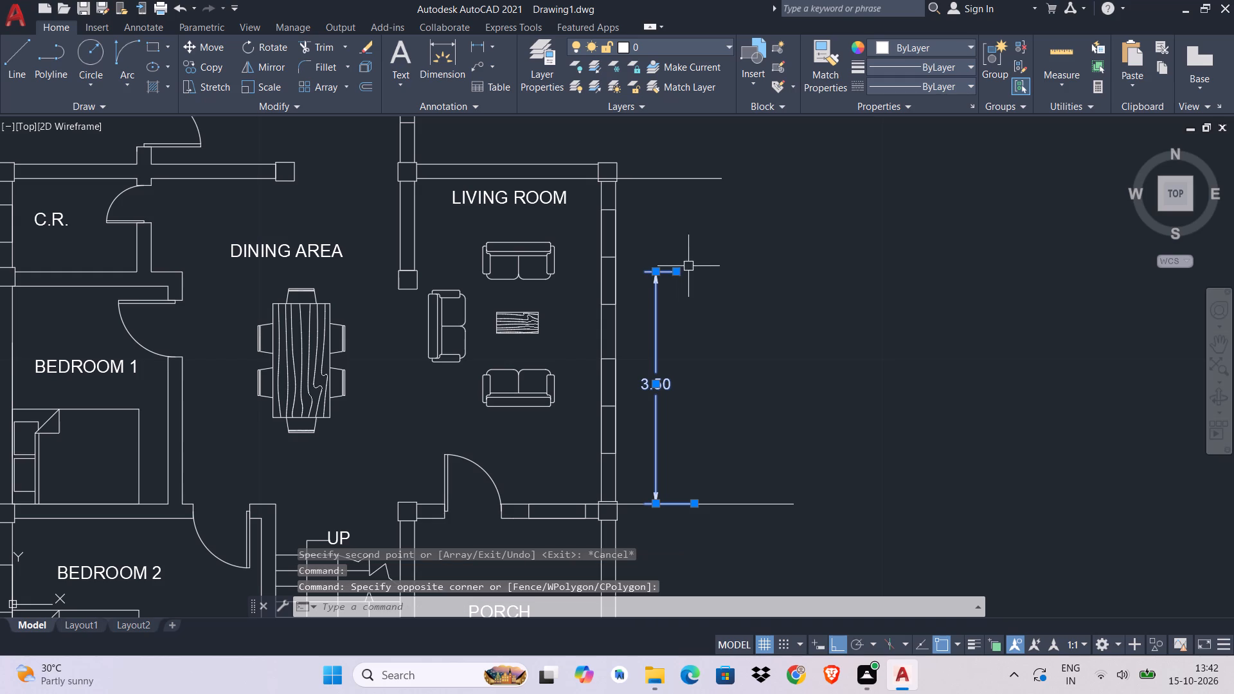
pyautogui.click(674, 269)
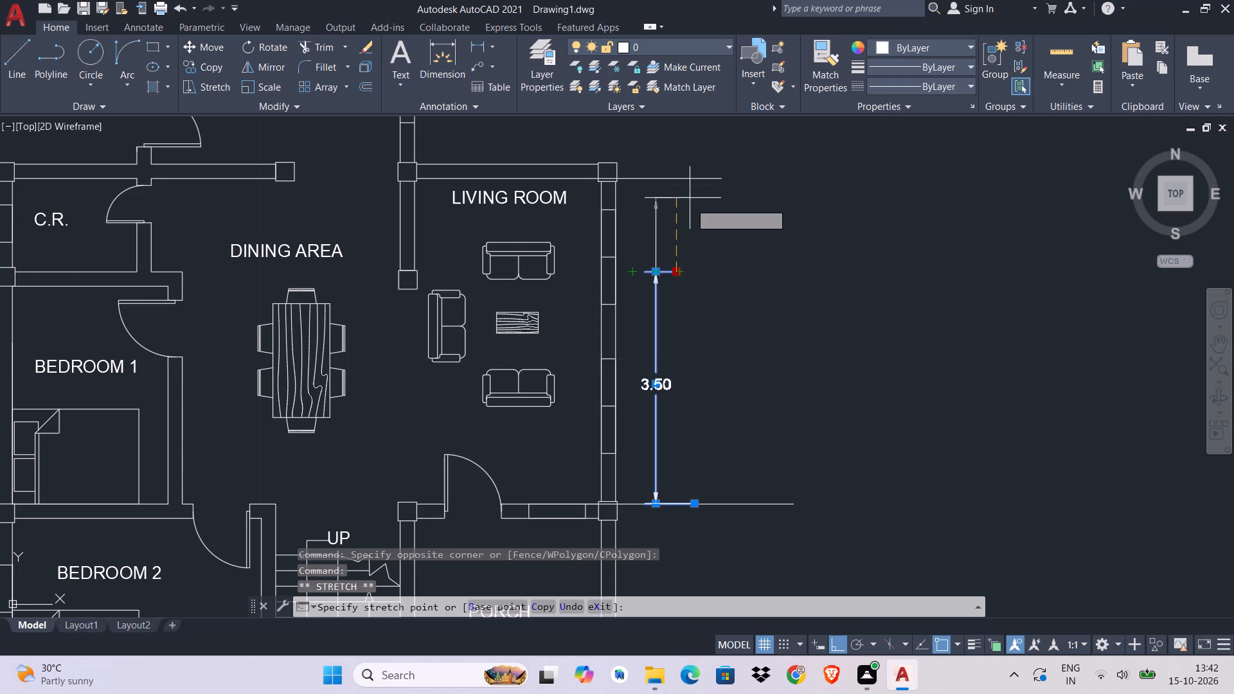
pyautogui.click(678, 181)
pyautogui.press('Escape')
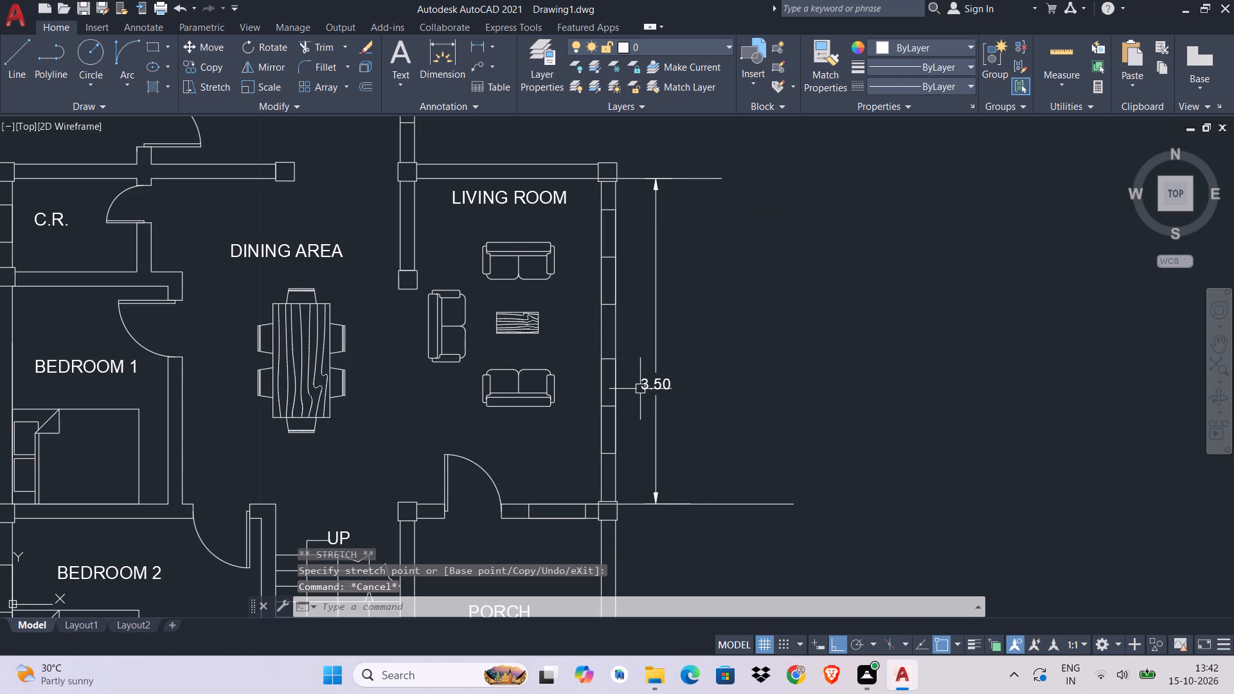
# Move the living room dimension's text up to about the middle of its dimension line.
pyautogui.click(643, 389)
pyautogui.click(659, 382)
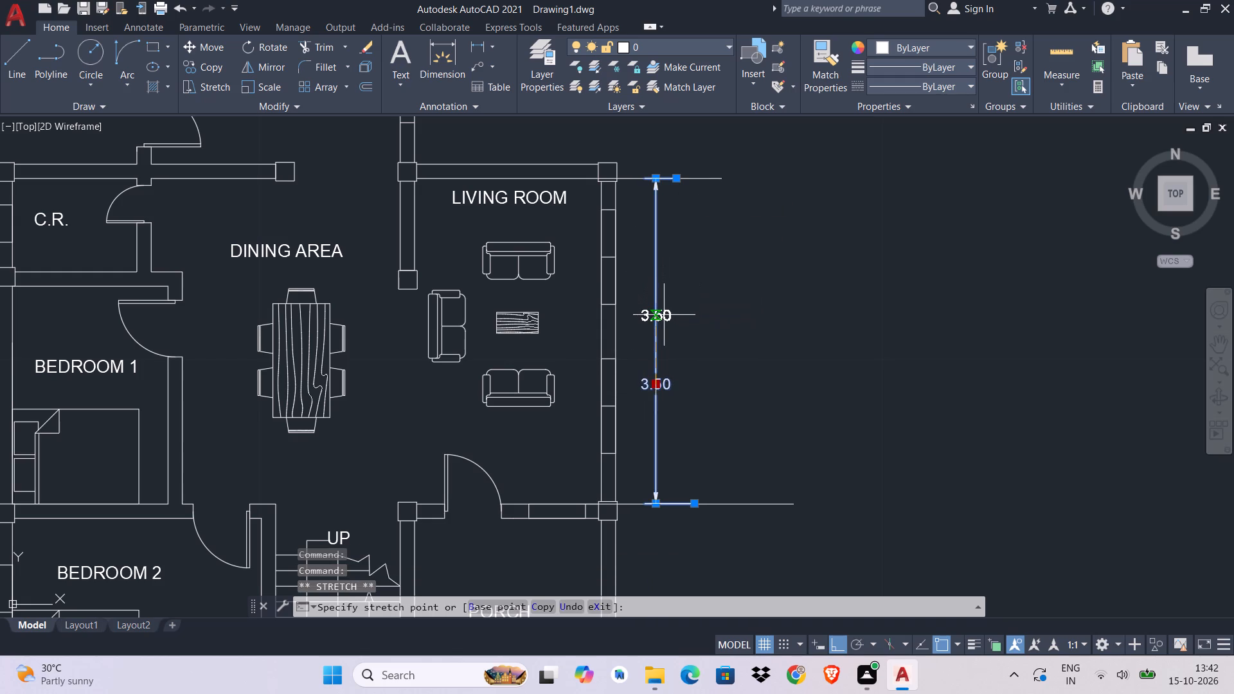
pyautogui.click(664, 325)
pyautogui.press('Escape')
# Change the living room dimension's text to 5.00.
pyautogui.doubleClick(666, 328)
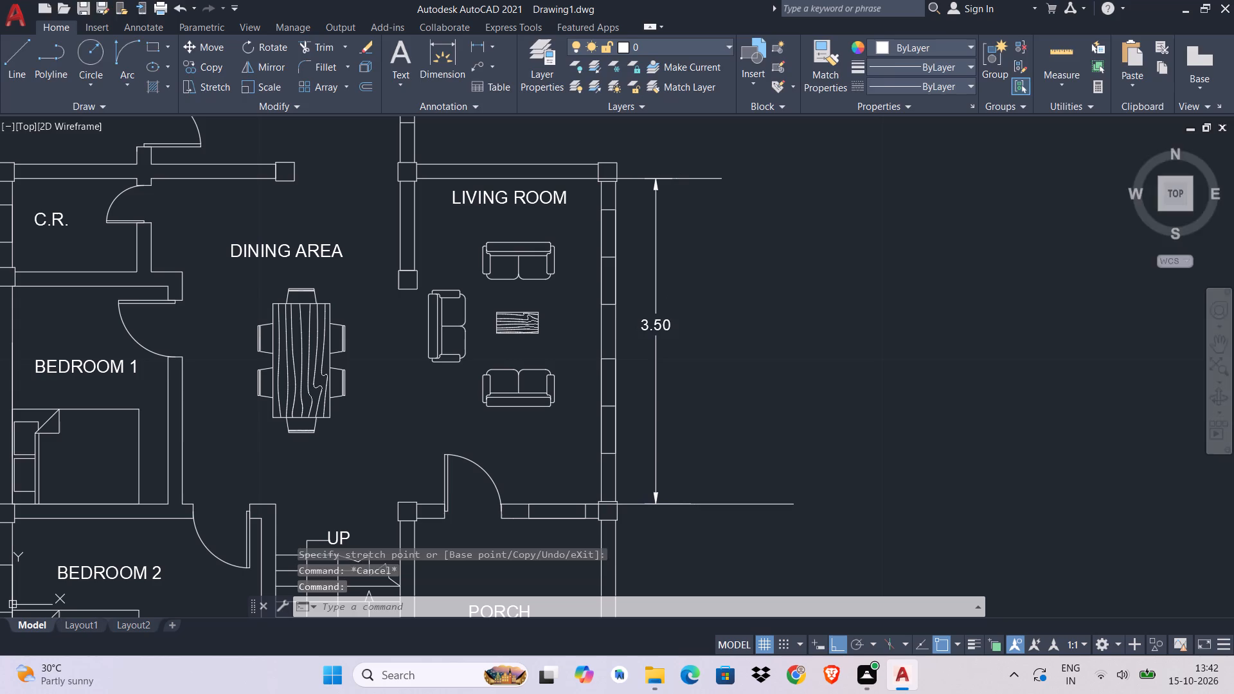
pyautogui.moveTo(681, 325); pyautogui.dragTo(616, 325)
pyautogui.press('BackSpace')
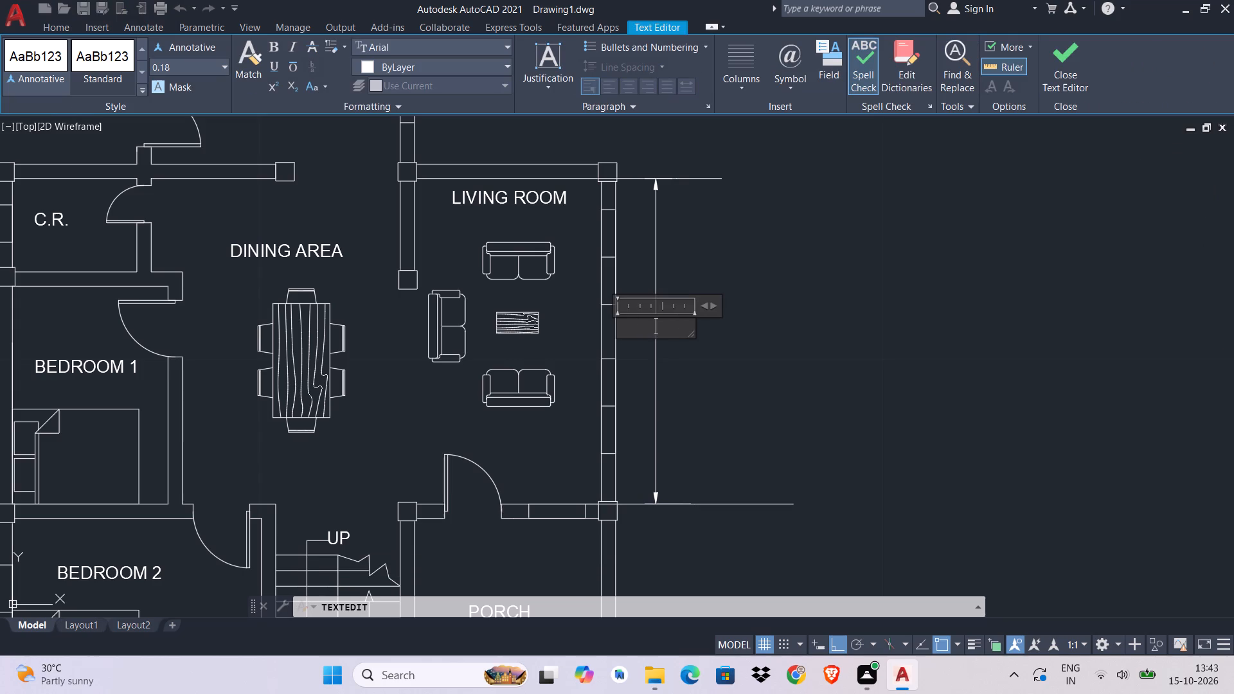
pyautogui.write('5.00')
pyautogui.click(1073, 79)
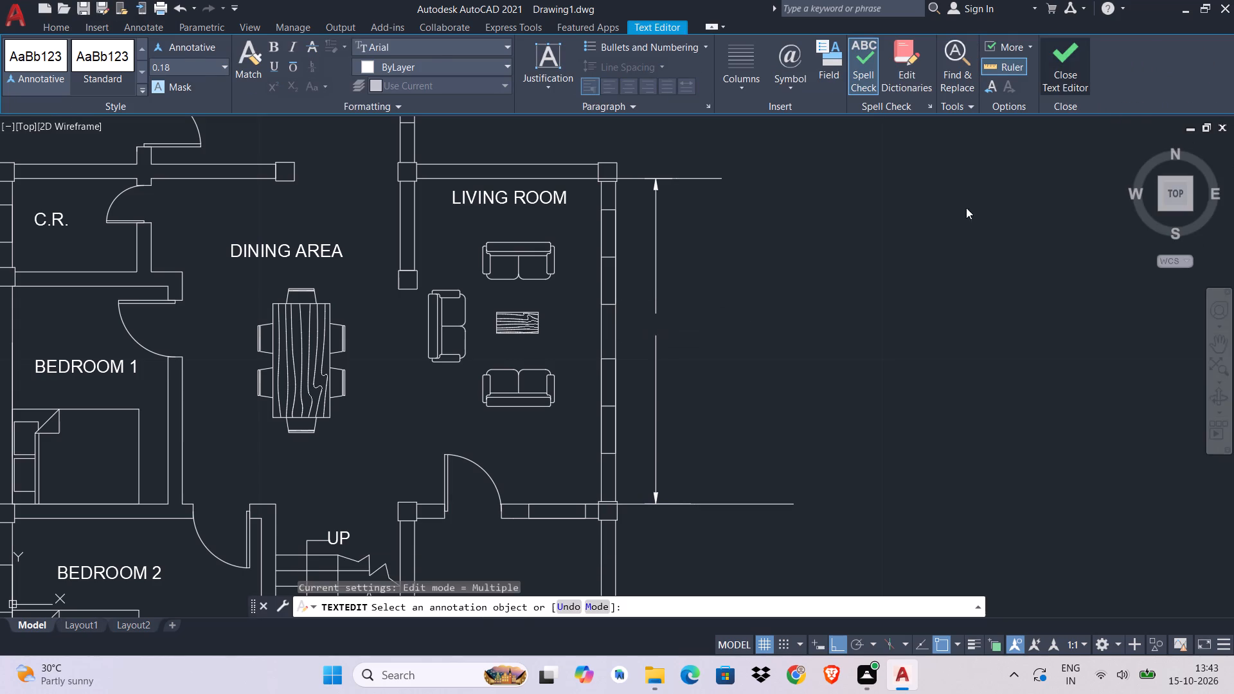
pyautogui.moveTo(855, 427); pyautogui.dragTo(848, 277, button='middle')
pyautogui.press('Escape')
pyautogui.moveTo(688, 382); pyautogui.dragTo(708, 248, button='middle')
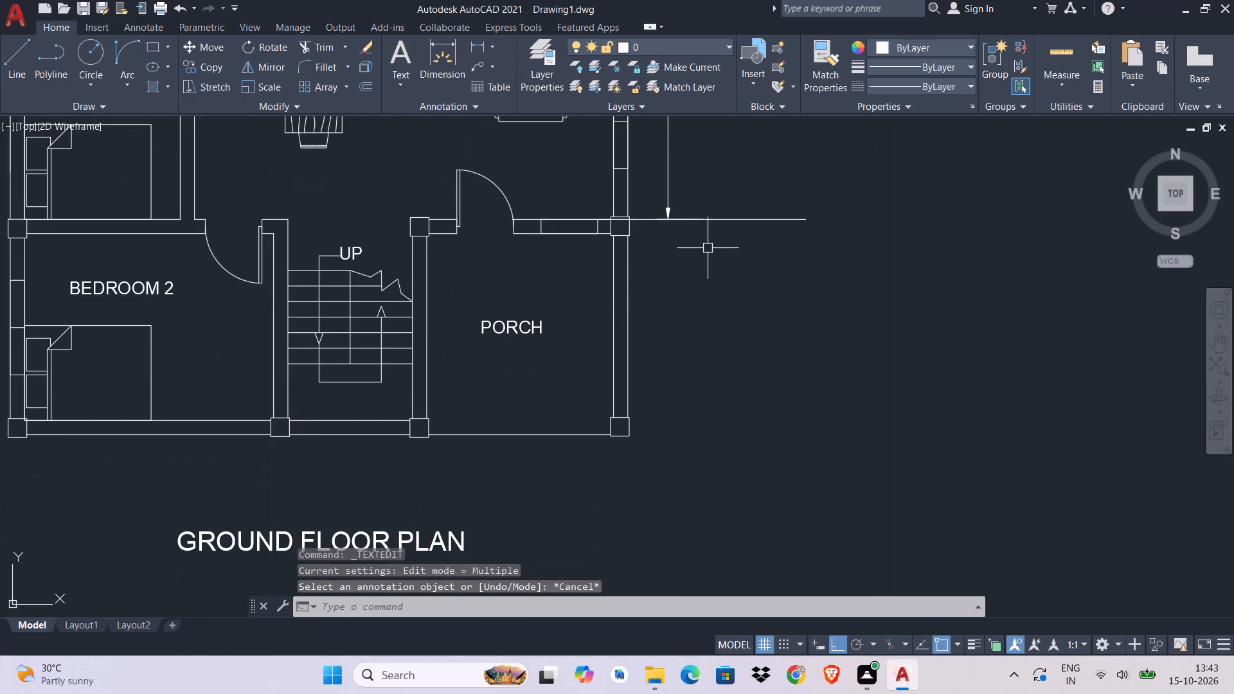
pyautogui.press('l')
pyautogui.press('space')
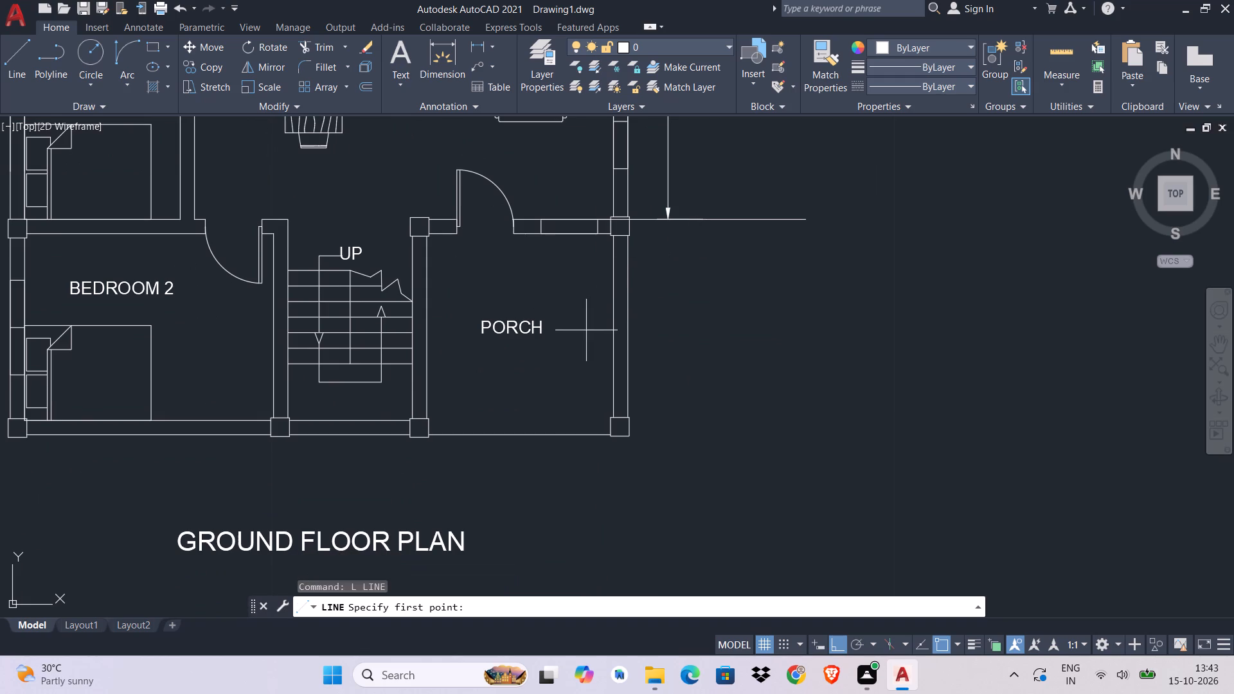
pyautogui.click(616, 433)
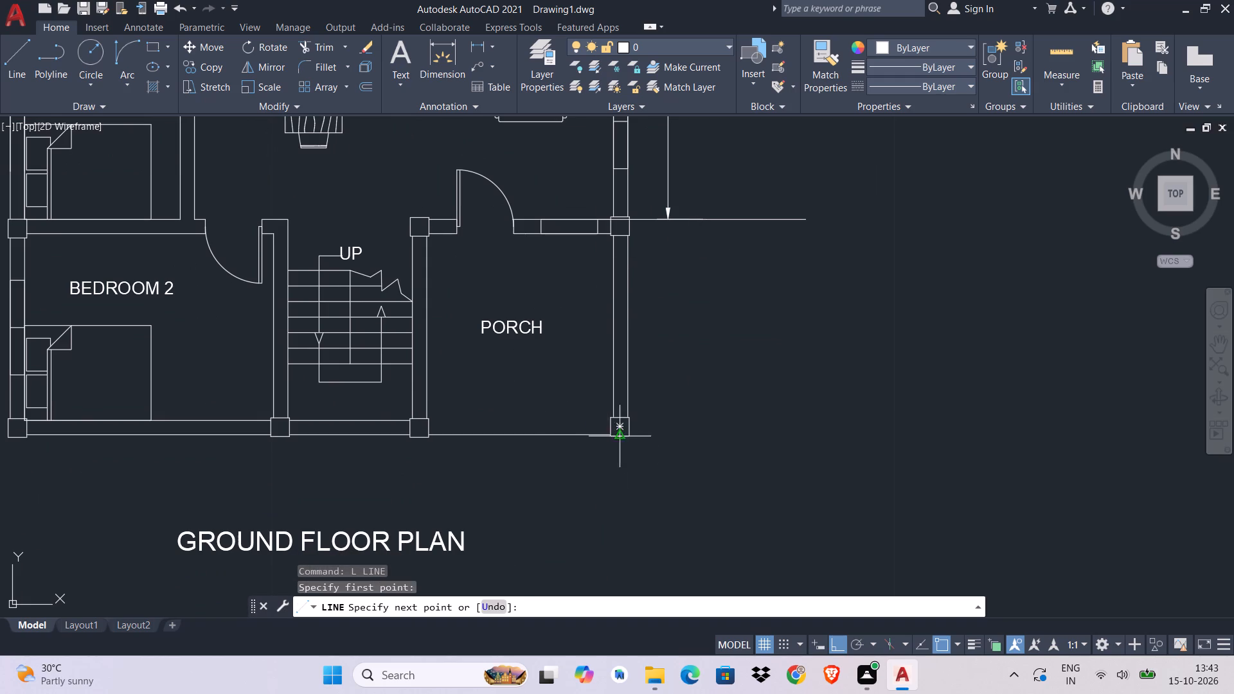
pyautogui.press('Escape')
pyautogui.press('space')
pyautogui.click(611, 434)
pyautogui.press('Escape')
# Draw a horizontal guide line about 1.94 long to the right from where the porch's bottom edge meets its right corner column.
pyautogui.scroll(3, 654, 423)
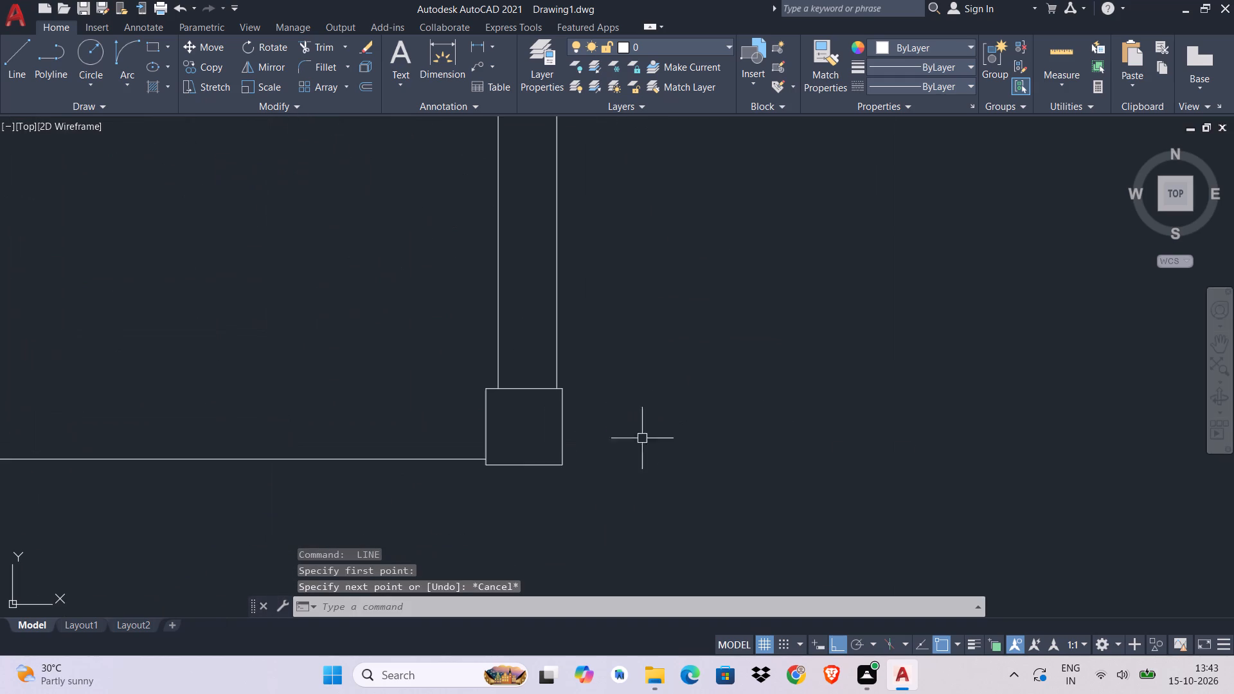
pyautogui.press('space')
pyautogui.click(489, 458)
pyautogui.scroll(-2, 981, 458)
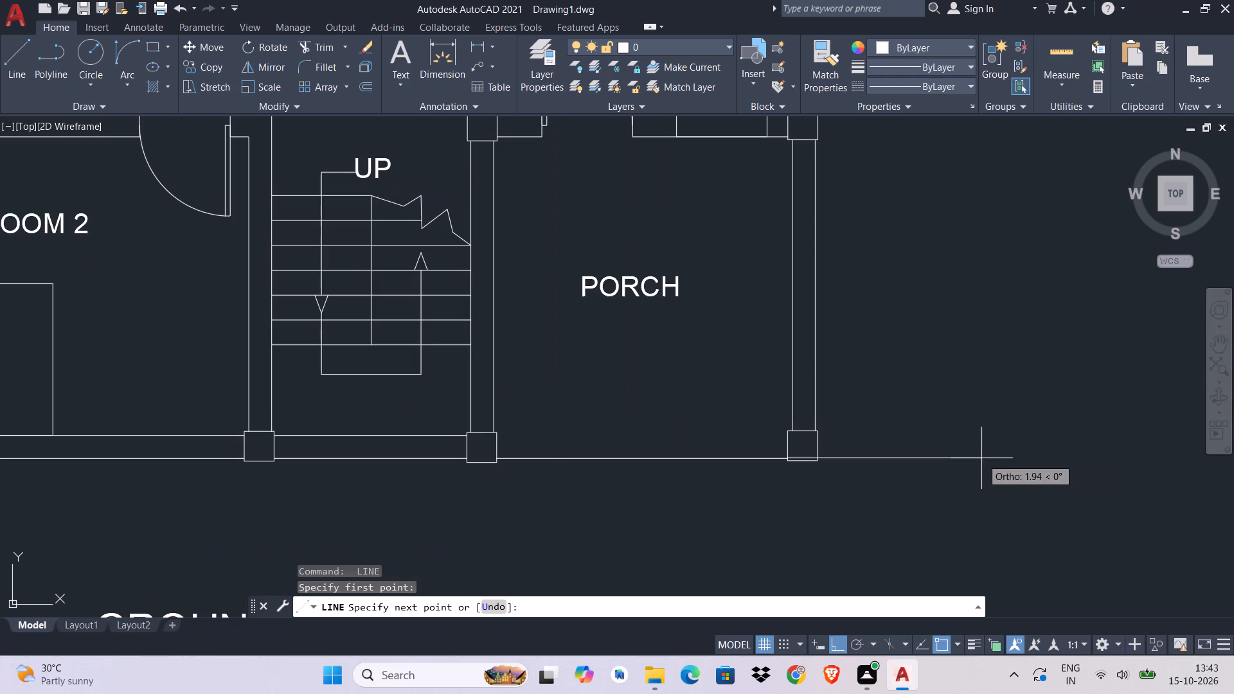
pyautogui.click(981, 458)
pyautogui.press('Escape')
# Copy the 3.00 dimension beside Bedroom 2 to the right side of the porch.
pyautogui.moveTo(931, 411); pyautogui.dragTo(765, 515, button='middle')
pyautogui.scroll(-3, 767, 377)
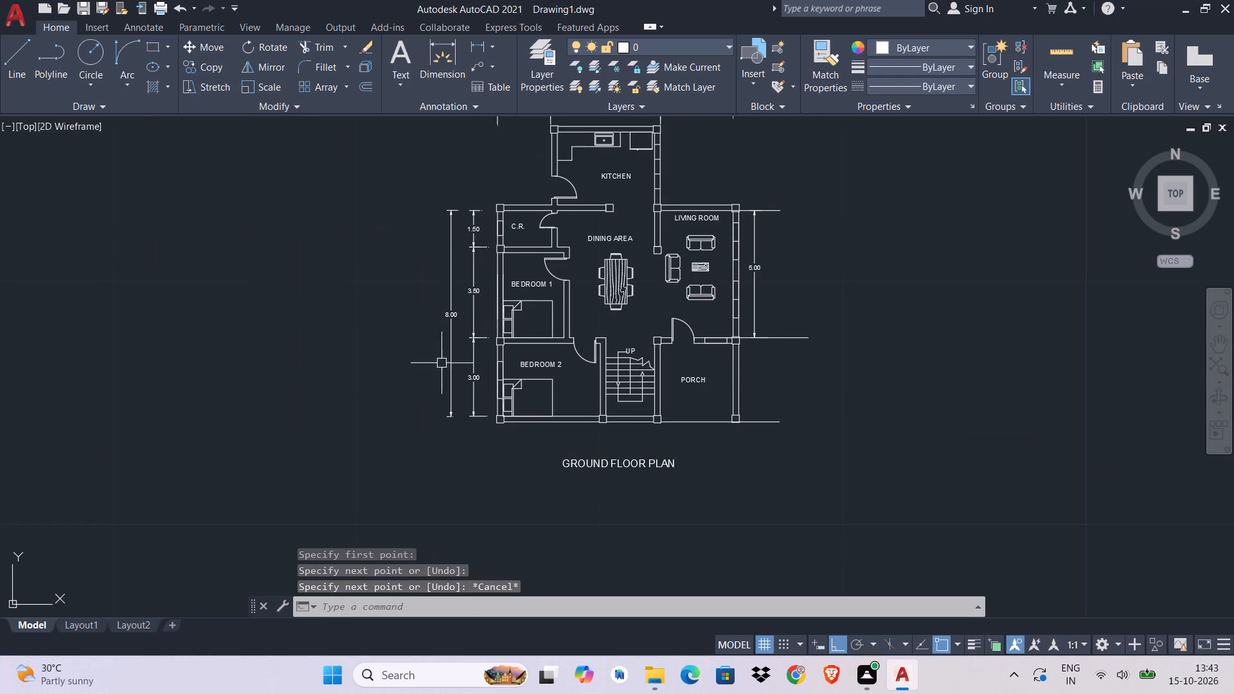
pyautogui.click(472, 395)
pyautogui.press('c')
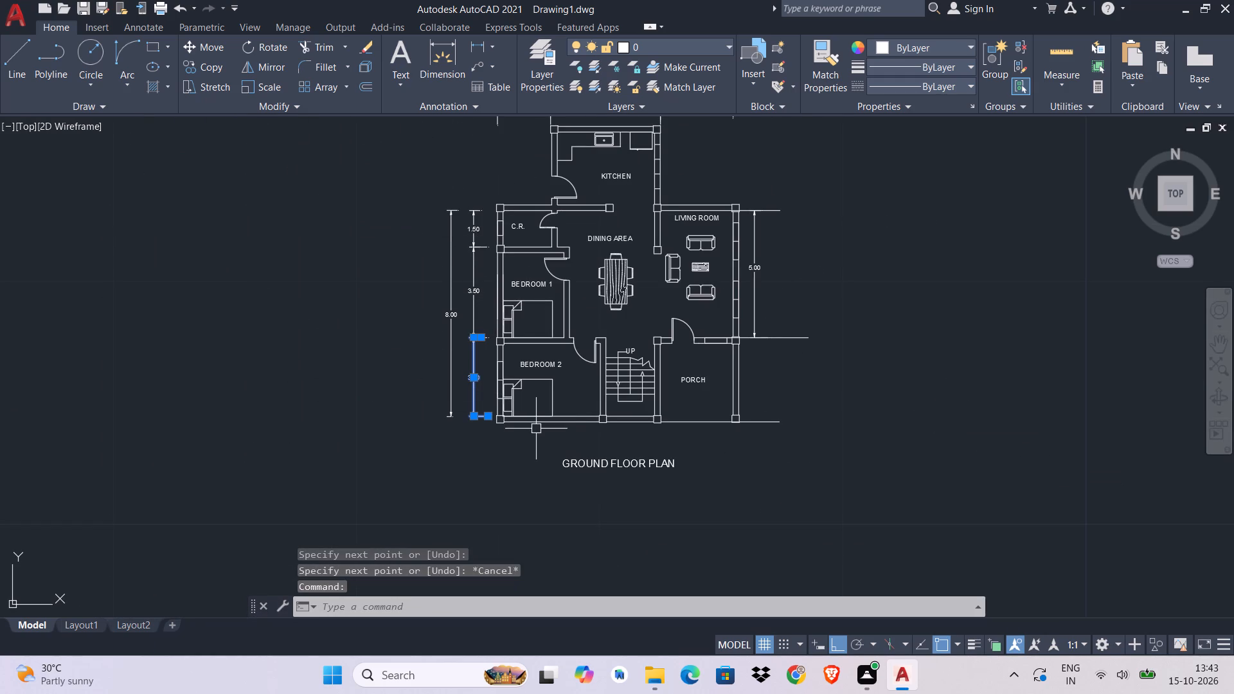
pyautogui.write('O')
pyautogui.press('space')
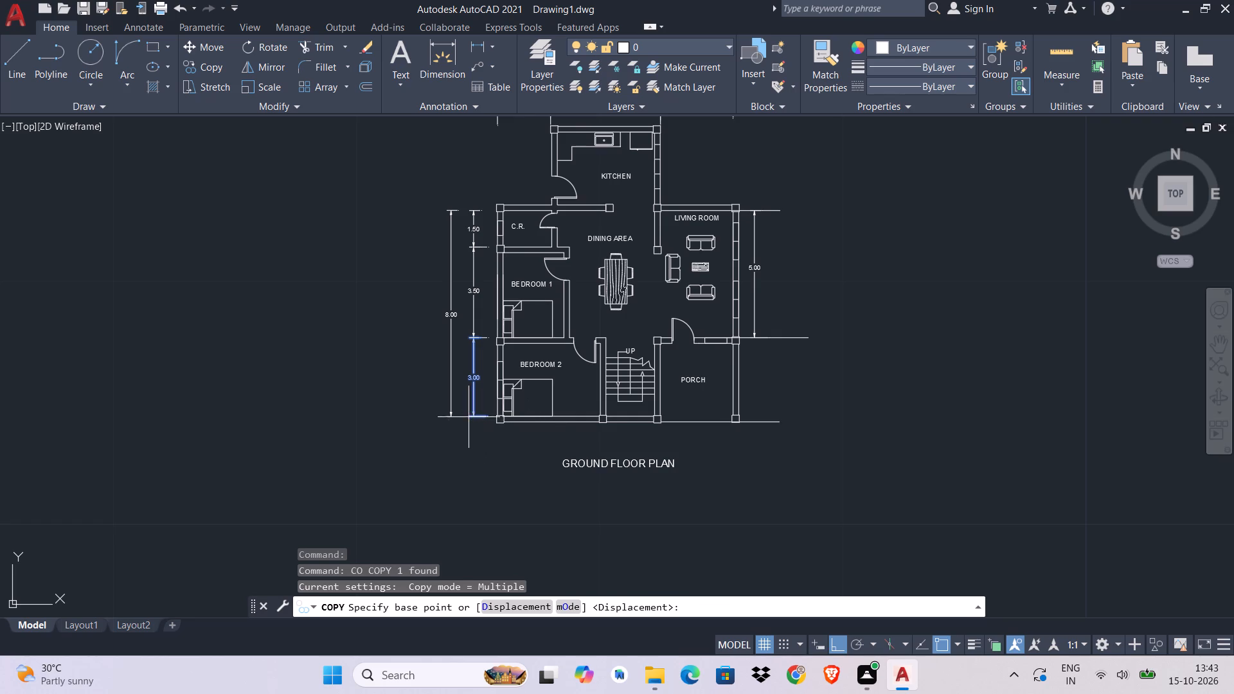
pyautogui.click(468, 417)
pyautogui.scroll(3, 787, 422)
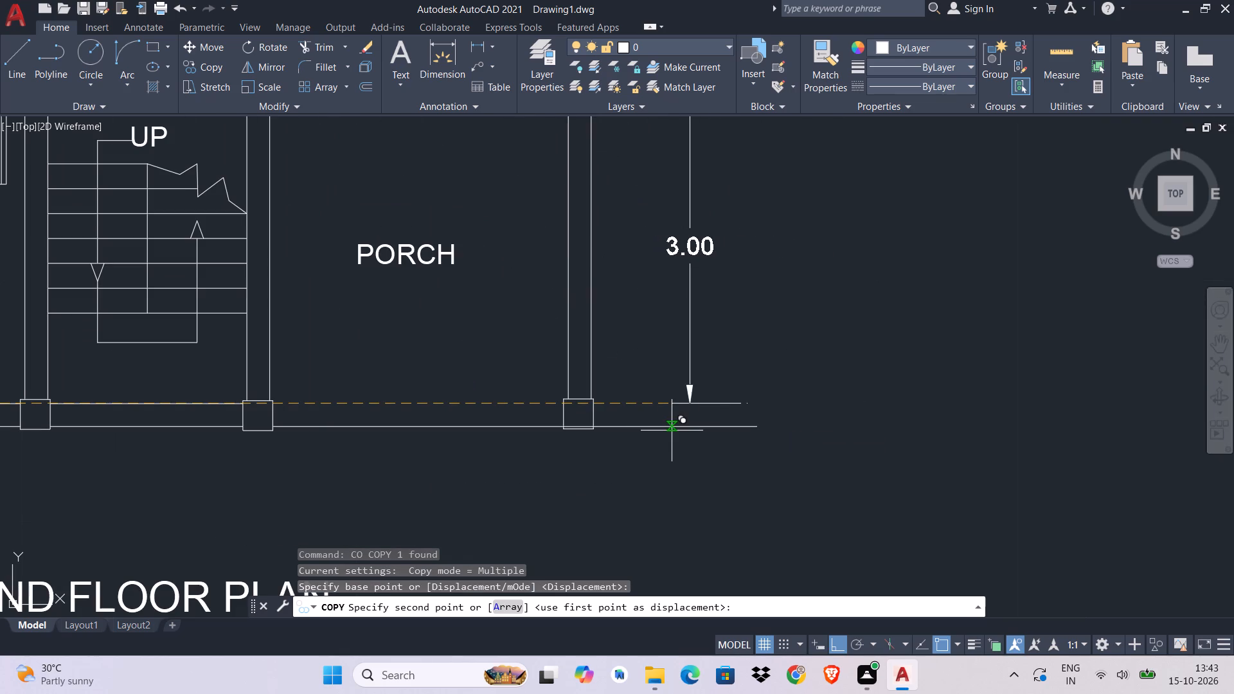
pyautogui.click(668, 431)
pyautogui.press('Escape')
pyautogui.moveTo(776, 351); pyautogui.dragTo(753, 562, button='middle')
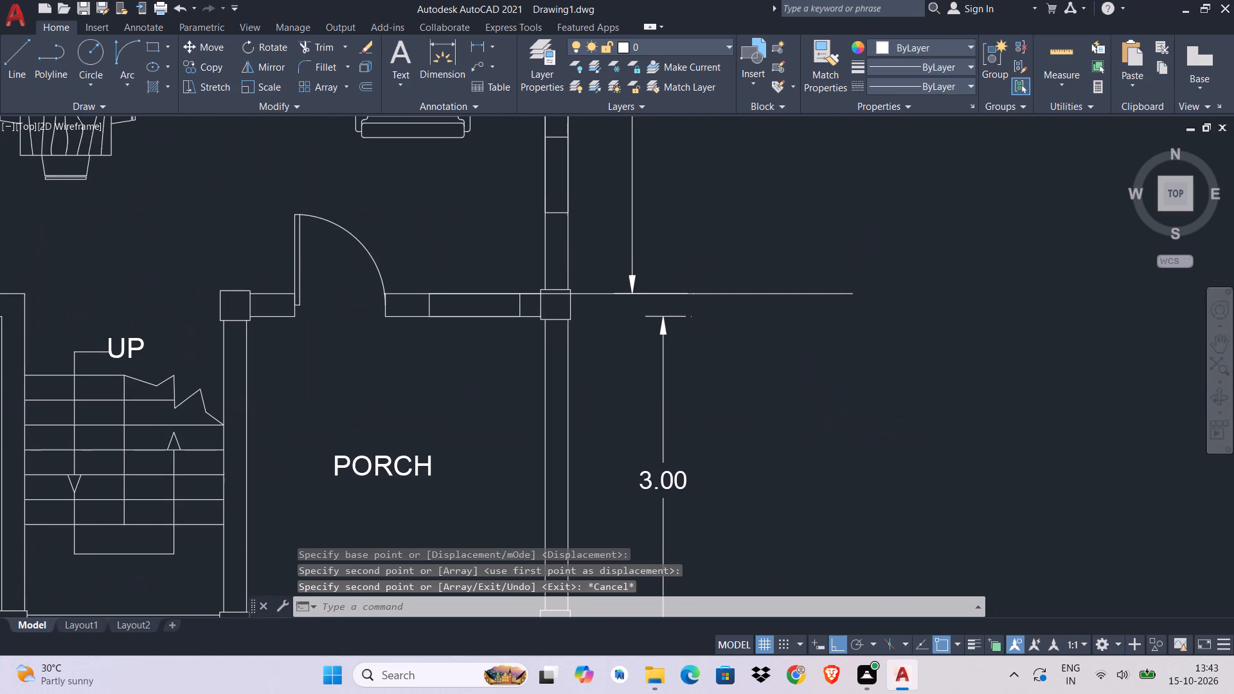
pyautogui.press('Escape')
# Move the copied 3.00 dimension so its upper end meets the lower end of the living room's 5.00 dimension.
pyautogui.click(665, 369)
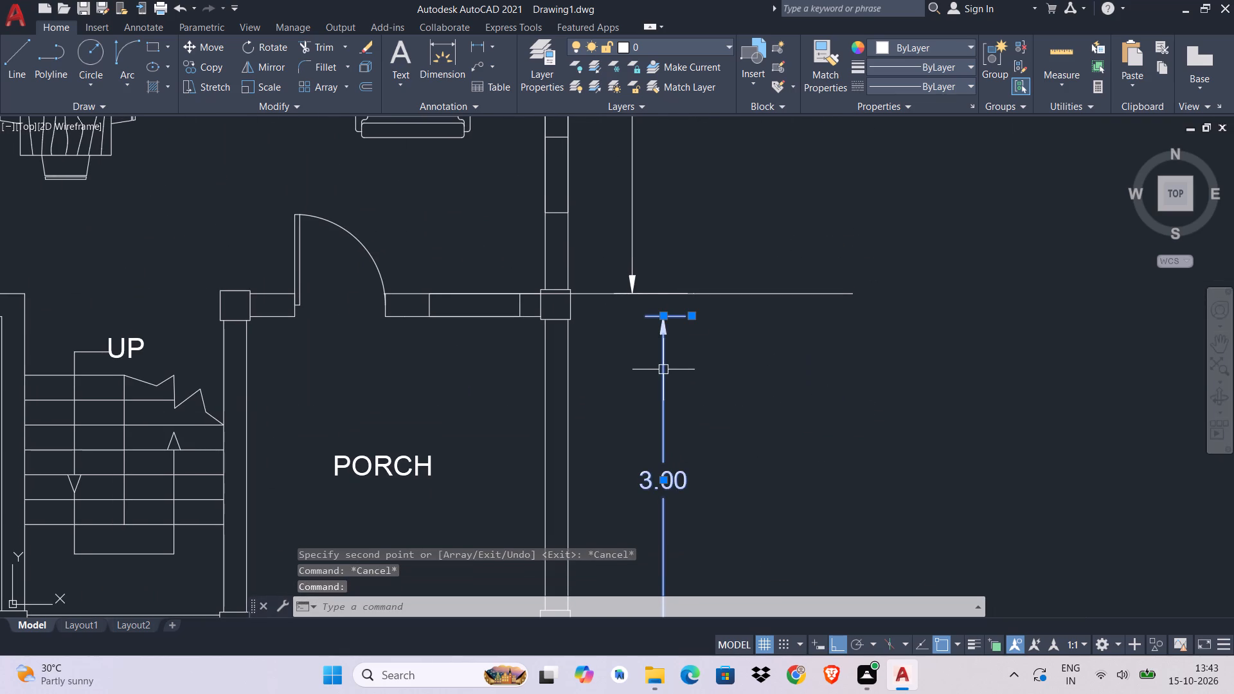
pyautogui.write('M')
pyautogui.press('space')
pyautogui.click(663, 318)
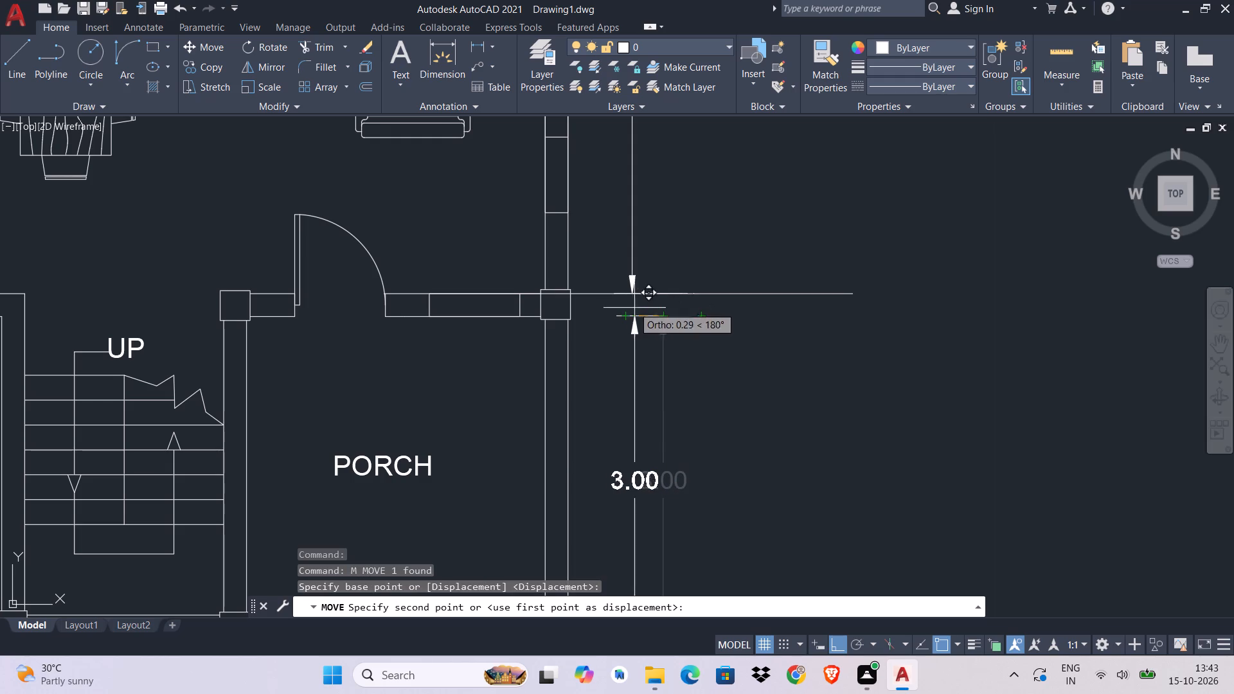
pyautogui.click(634, 297)
pyautogui.moveTo(656, 452); pyautogui.dragTo(773, 225, button='middle')
pyautogui.press('Escape')
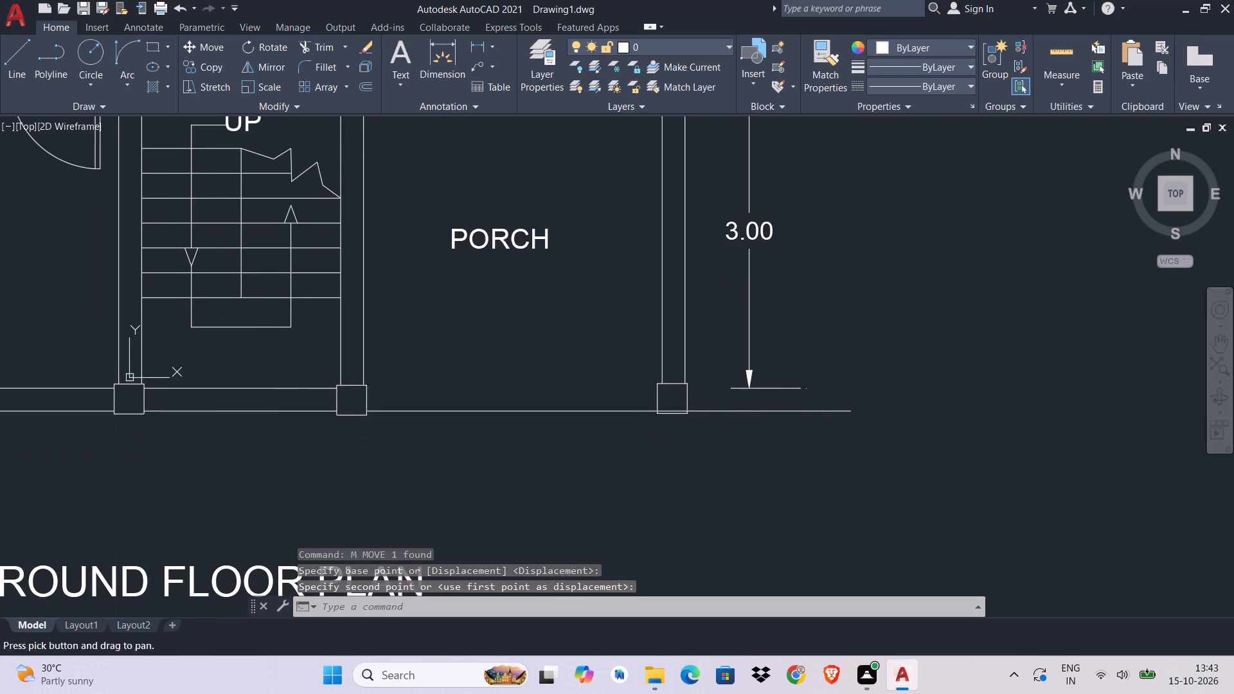
# Stretch the porch's 3.00 dimension at its lower end to the guide line at the porch's bottom edge.
pyautogui.click(756, 387)
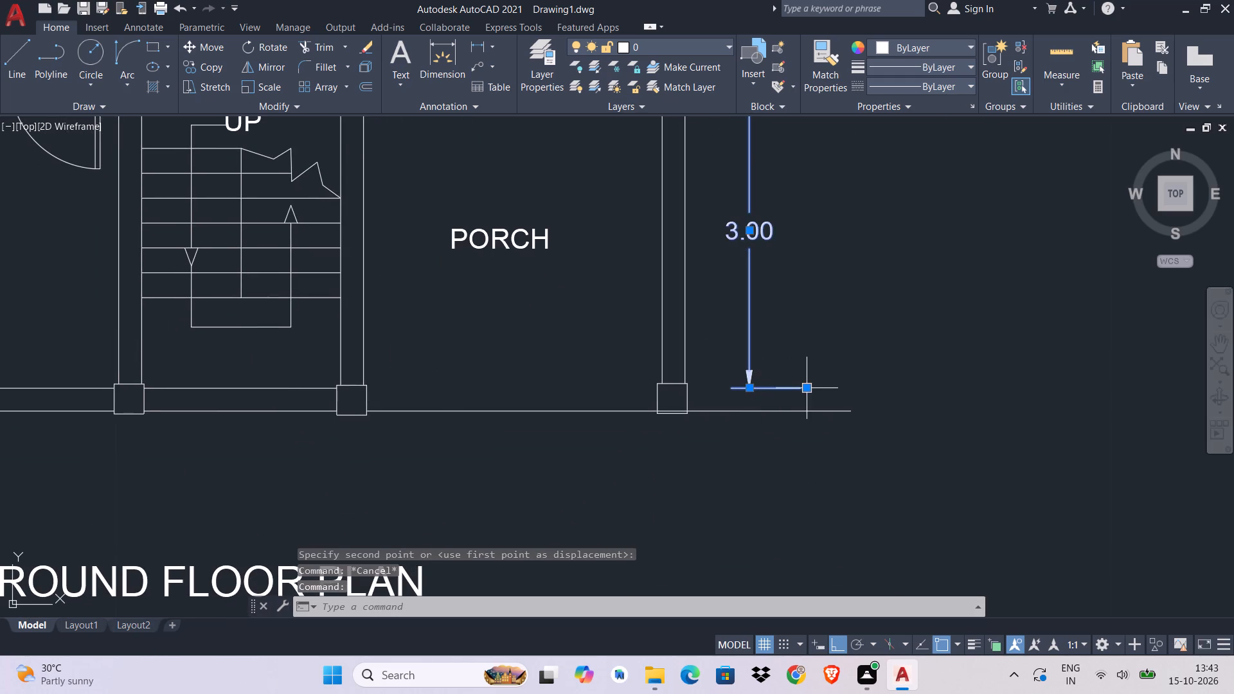
pyautogui.click(807, 387)
pyautogui.click(803, 418)
pyautogui.press('Escape')
# Erase the two horizontal guide lines at the upper and lower ends of the porch's 3.00 dimension.
pyautogui.moveTo(818, 312); pyautogui.dragTo(815, 393, button='middle')
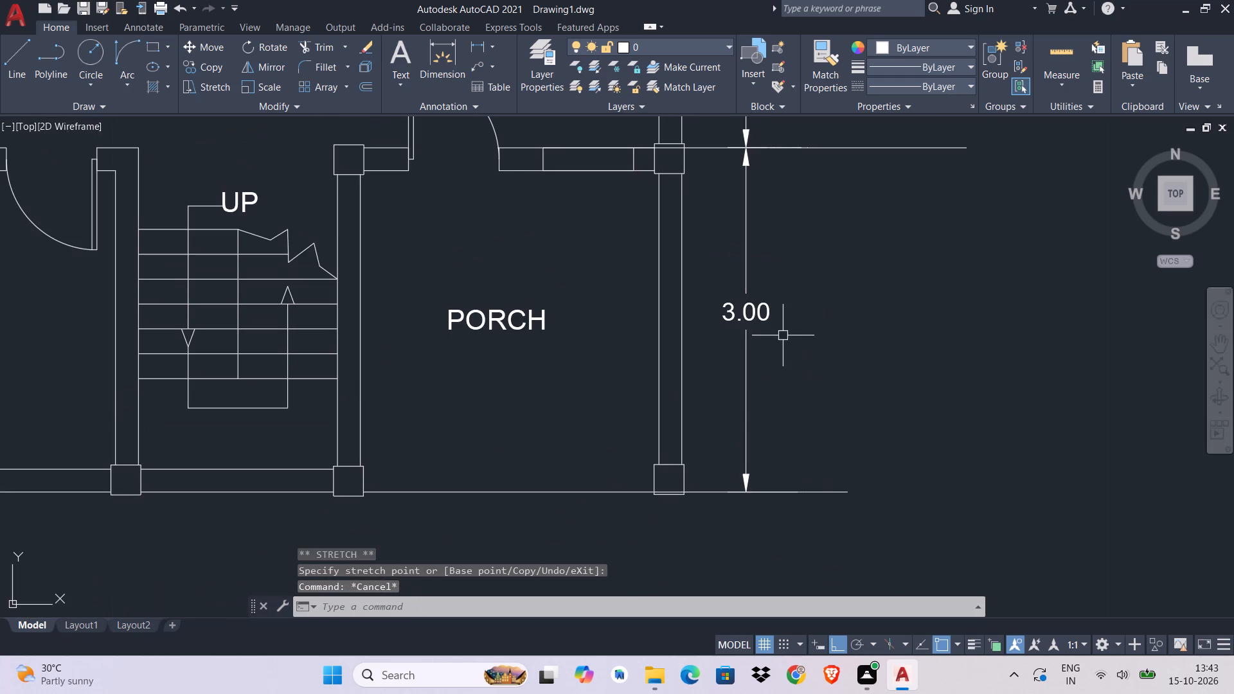
pyautogui.click(848, 489)
pyautogui.moveTo(929, 329); pyautogui.dragTo(900, 440, button='middle')
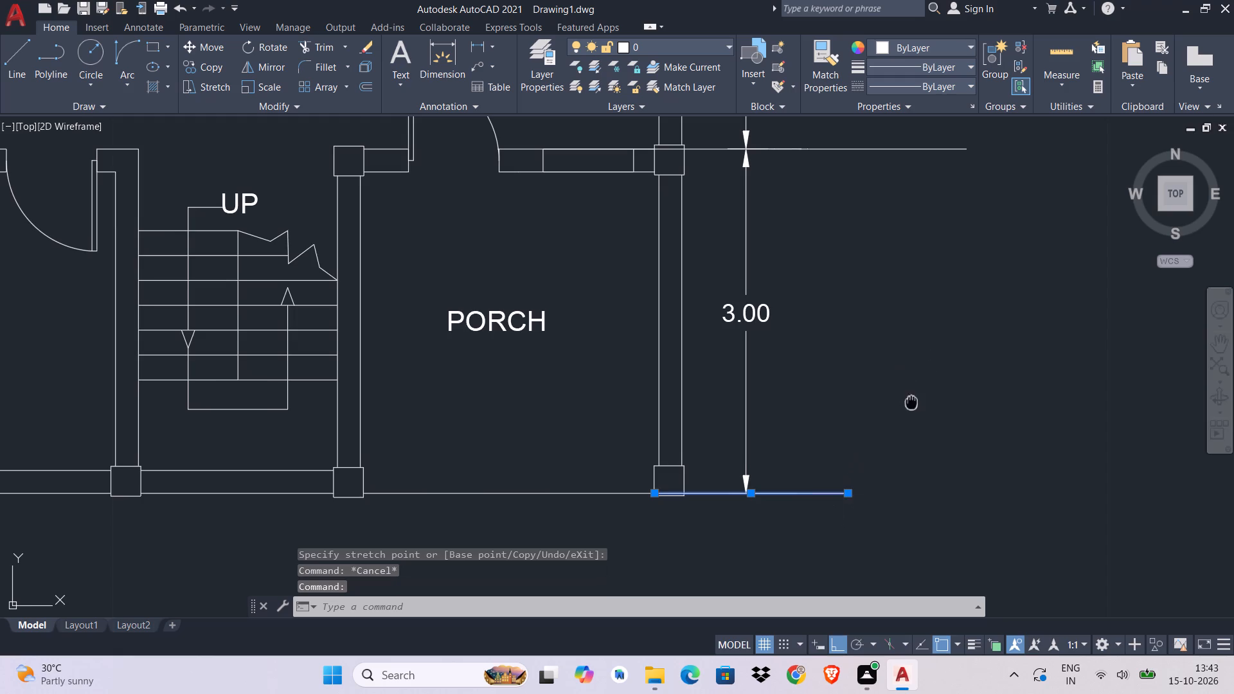
pyautogui.moveTo(900, 440); pyautogui.dragTo(863, 552, button='middle')
pyautogui.moveTo(938, 293); pyautogui.dragTo(932, 304)
pyautogui.click(798, 506)
pyautogui.press('Delete')
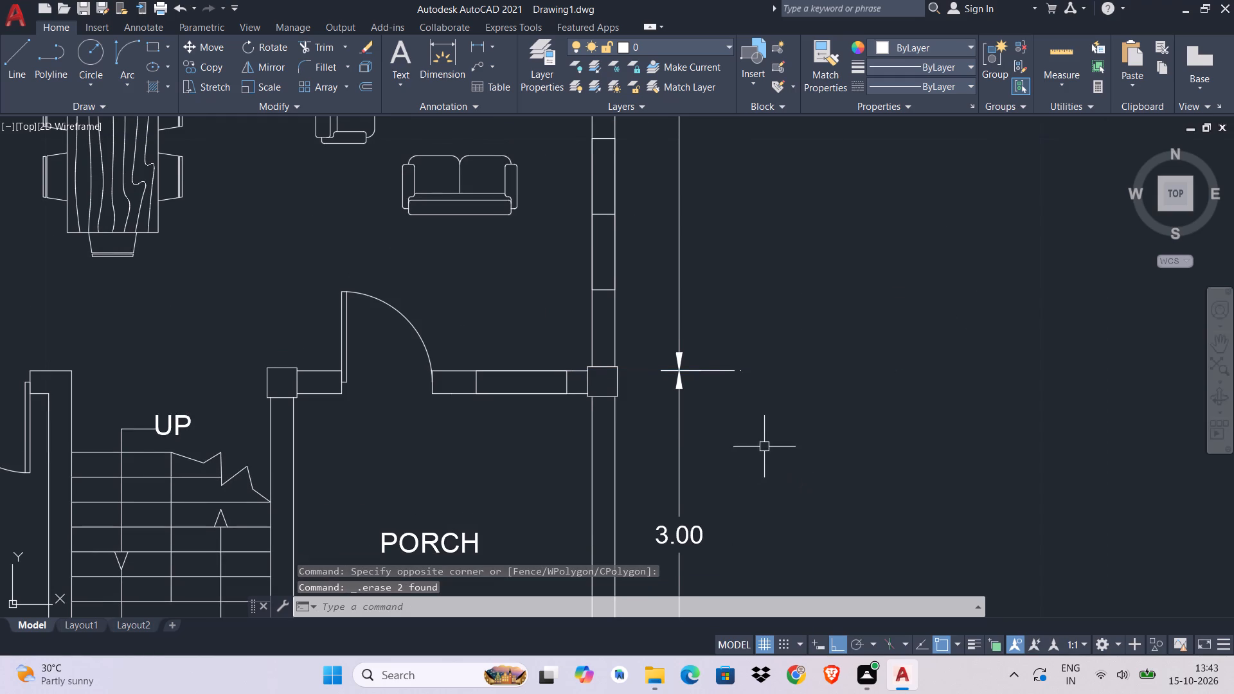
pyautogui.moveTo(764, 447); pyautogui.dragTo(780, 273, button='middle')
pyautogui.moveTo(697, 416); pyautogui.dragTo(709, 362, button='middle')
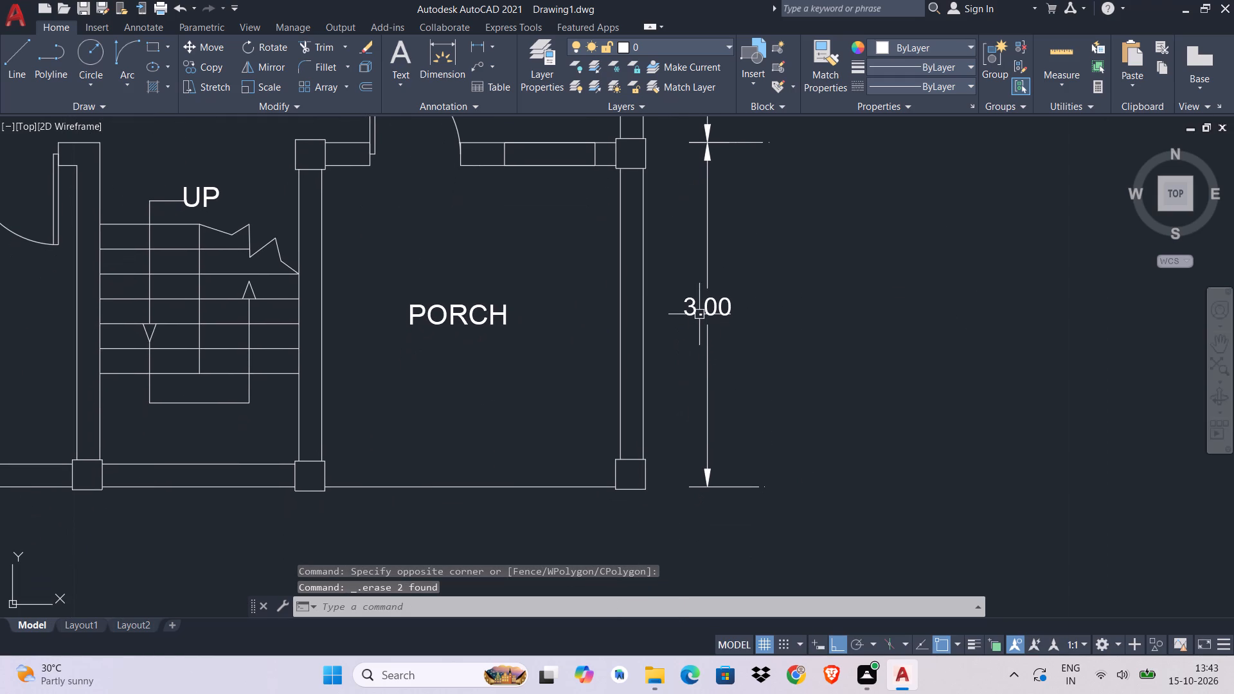
# Copy the 1.50 dimension beside the C.R. to the exterior side of the kitchen's right wall, starting at its upper corner.
pyautogui.moveTo(711, 283); pyautogui.dragTo(686, 546, button='middle')
pyautogui.scroll(-1, 686, 350)
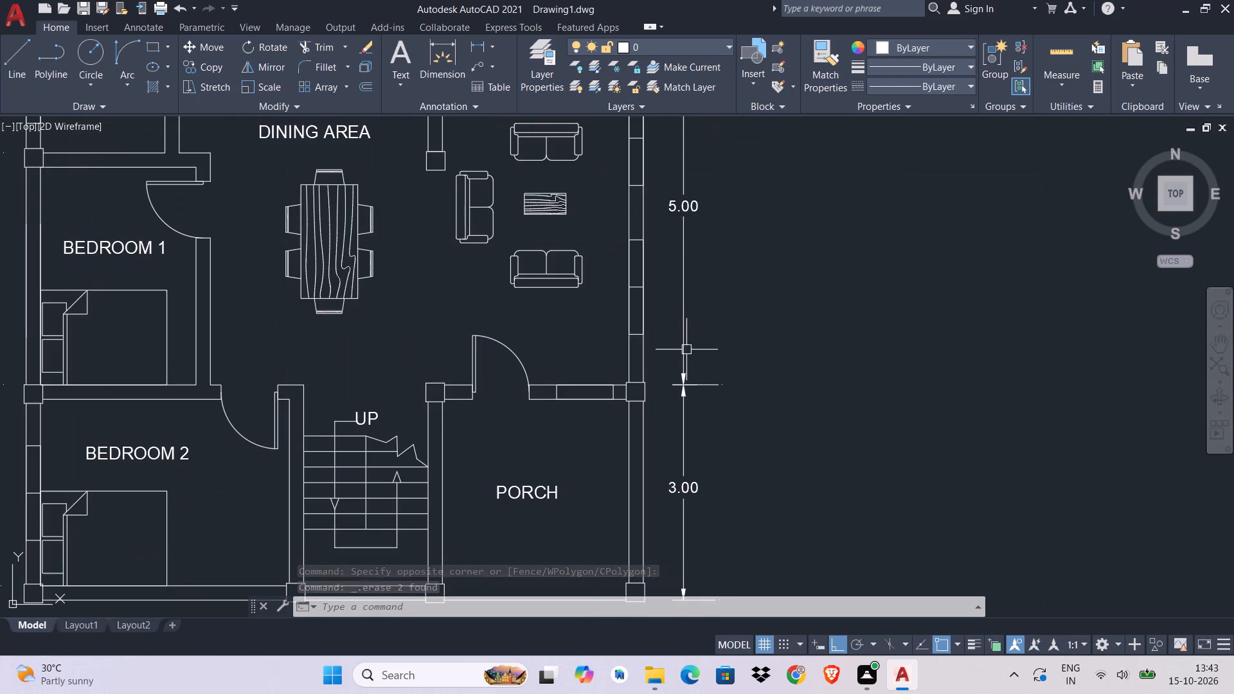
pyautogui.moveTo(717, 220); pyautogui.dragTo(704, 469, button='middle')
pyautogui.scroll(-1, 686, 357)
pyautogui.moveTo(686, 357); pyautogui.dragTo(711, 351, button='middle')
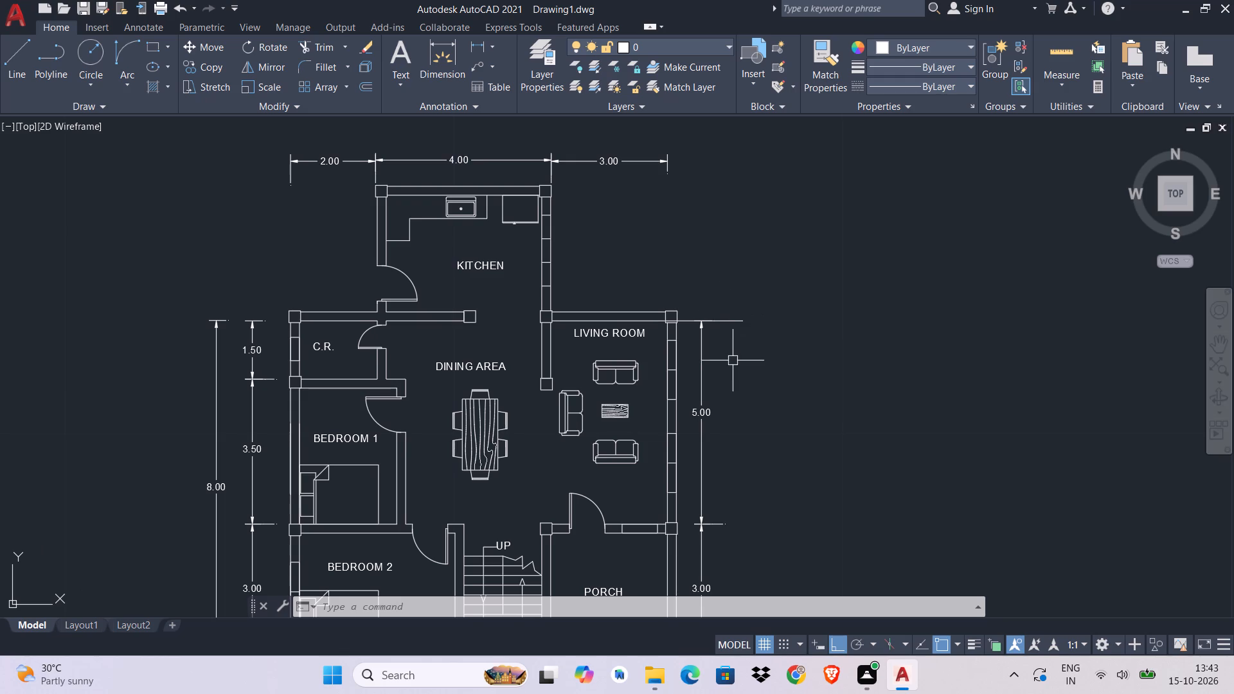
pyautogui.moveTo(737, 364); pyautogui.dragTo(729, 454, button='middle')
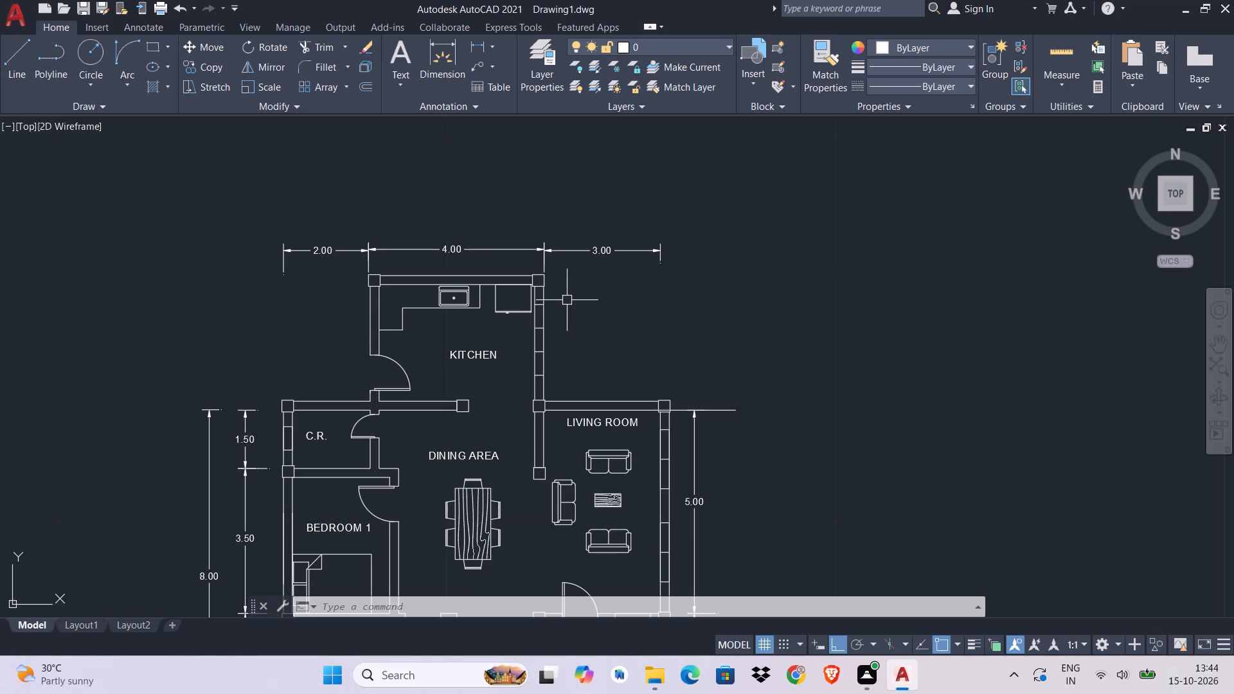
pyautogui.moveTo(664, 360); pyautogui.dragTo(756, 191, button='middle')
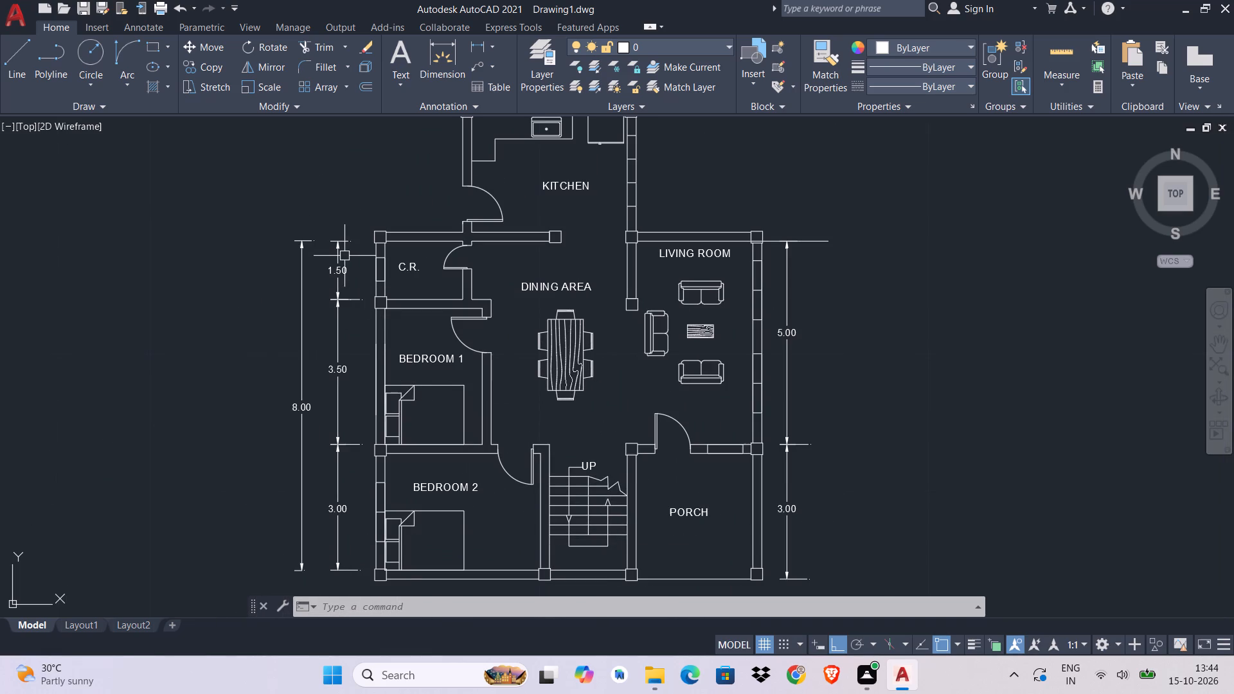
pyautogui.click(344, 256)
pyautogui.click(327, 278)
pyautogui.press('c')
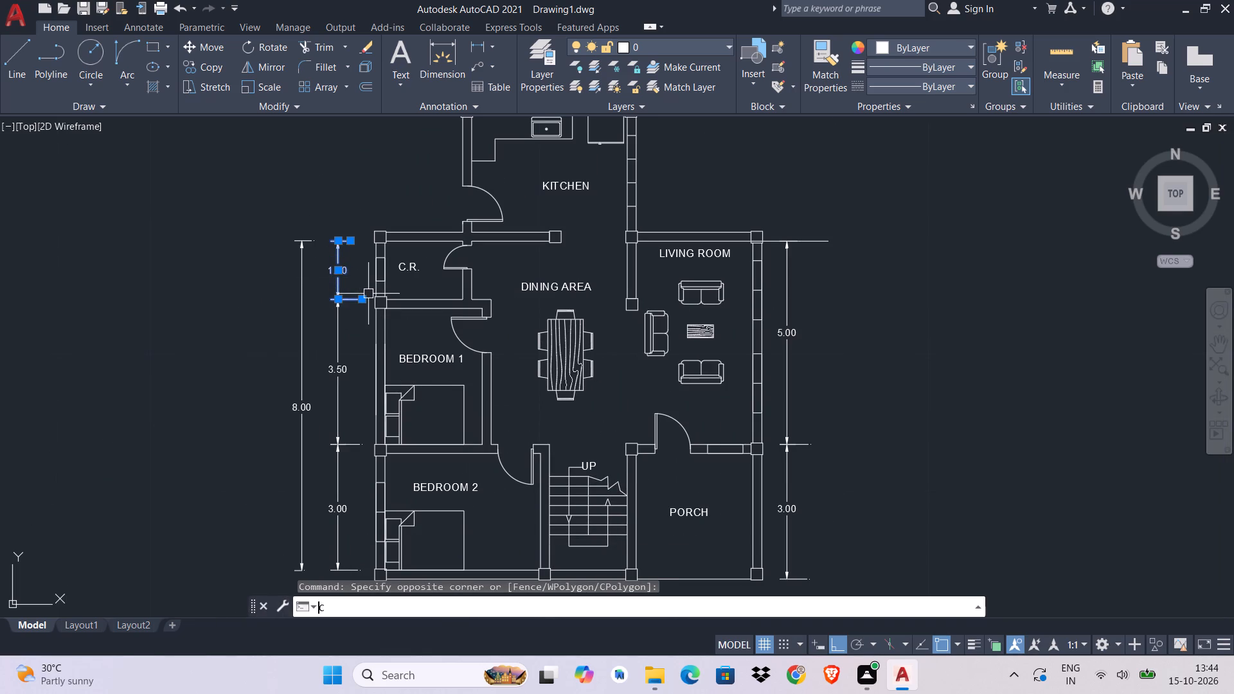
pyautogui.press('o')
pyautogui.press('space')
pyautogui.moveTo(425, 249); pyautogui.dragTo(412, 344, button='middle')
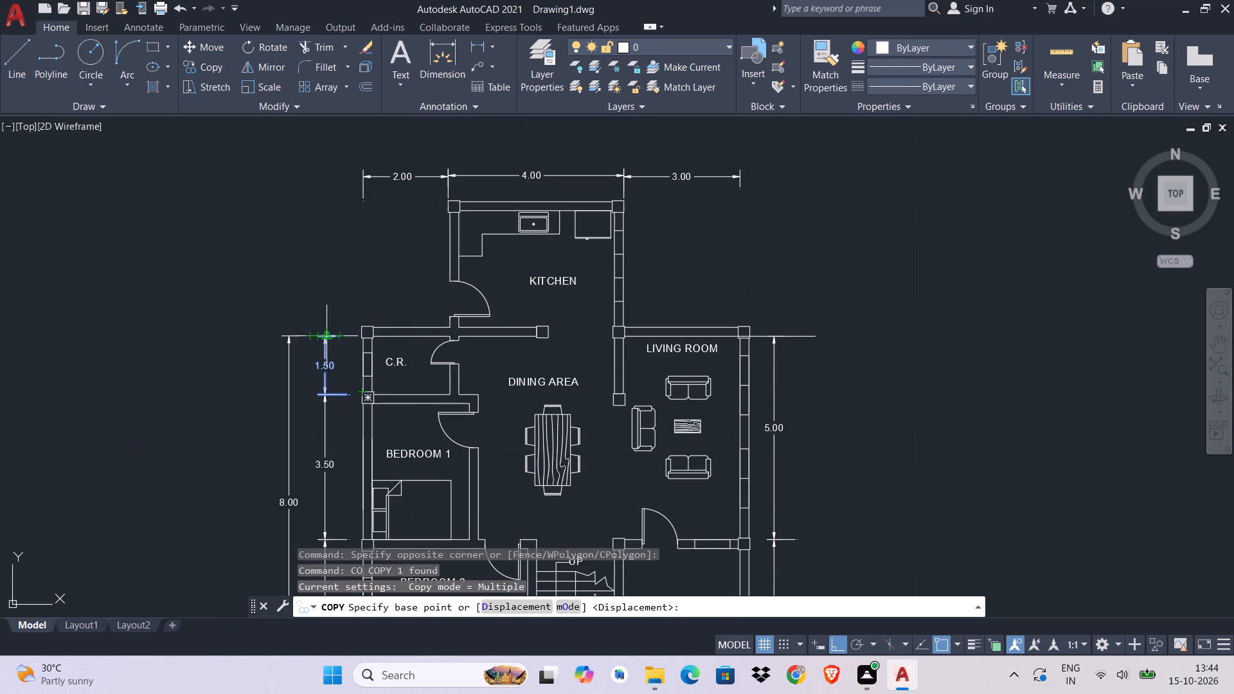
pyautogui.click(330, 337)
pyautogui.moveTo(674, 239); pyautogui.dragTo(598, 345, button='middle')
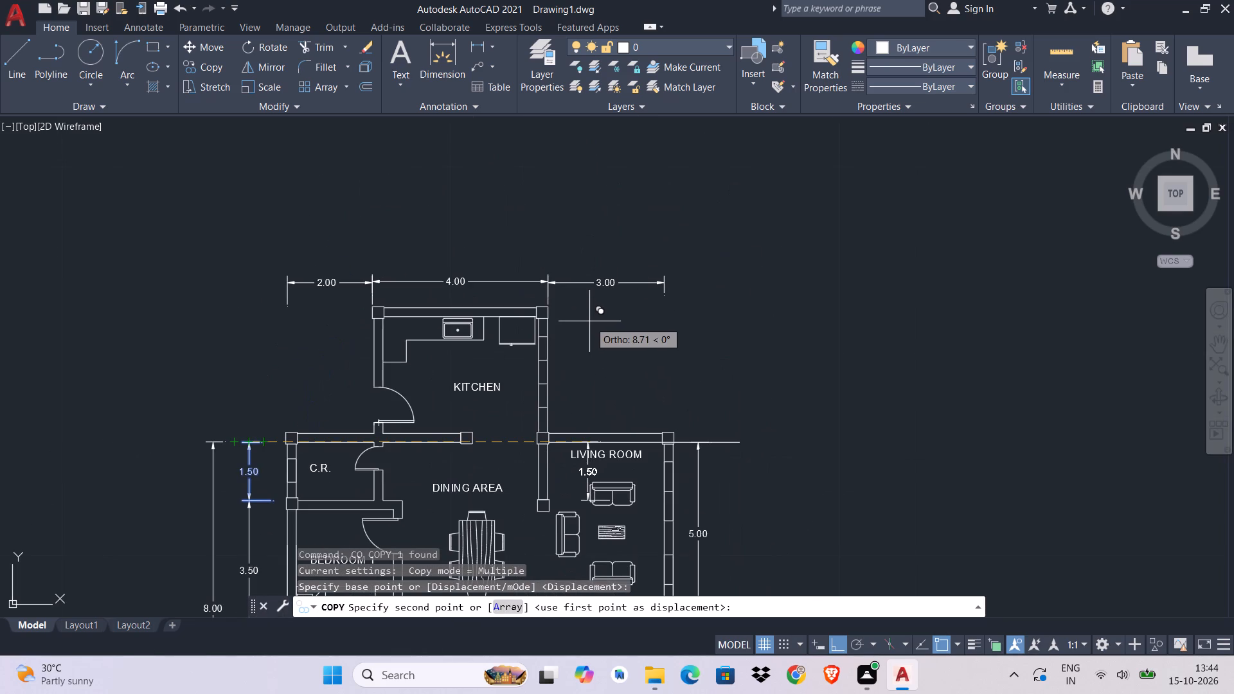
pyautogui.hotkey('ctrl', 'l')
pyautogui.scroll(4, 548, 328)
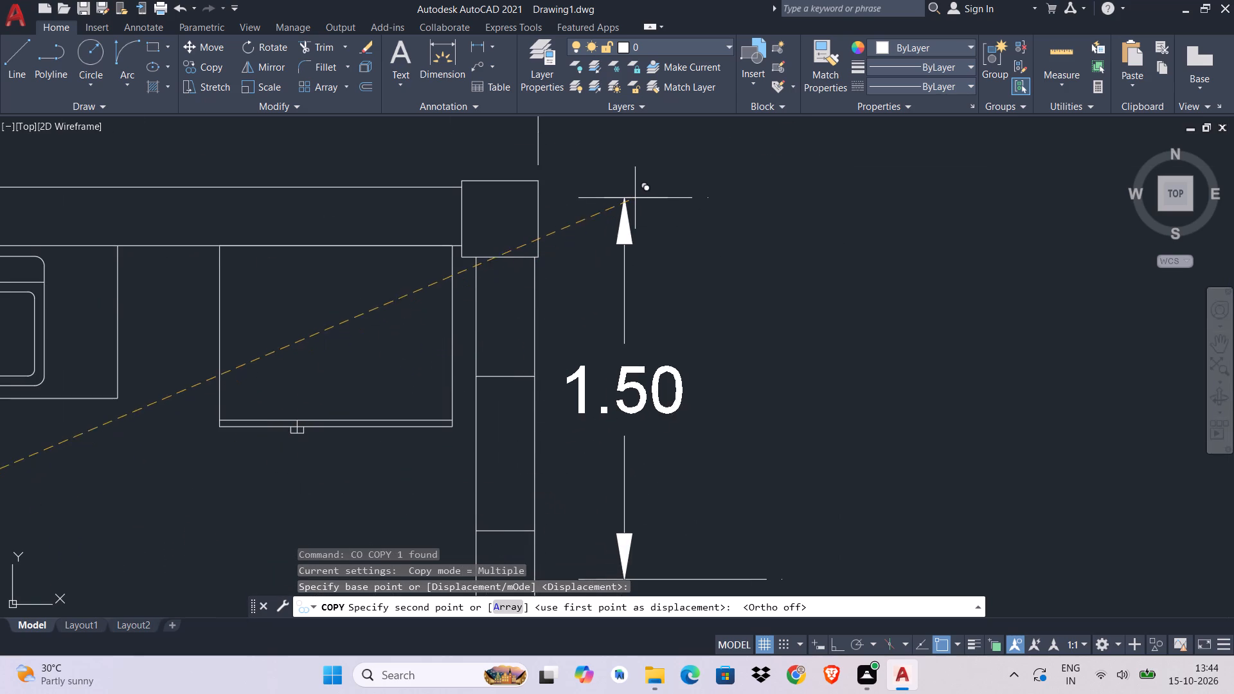
pyautogui.click(652, 195)
pyautogui.moveTo(715, 331); pyautogui.dragTo(767, 182, button='middle')
pyautogui.press('Escape')
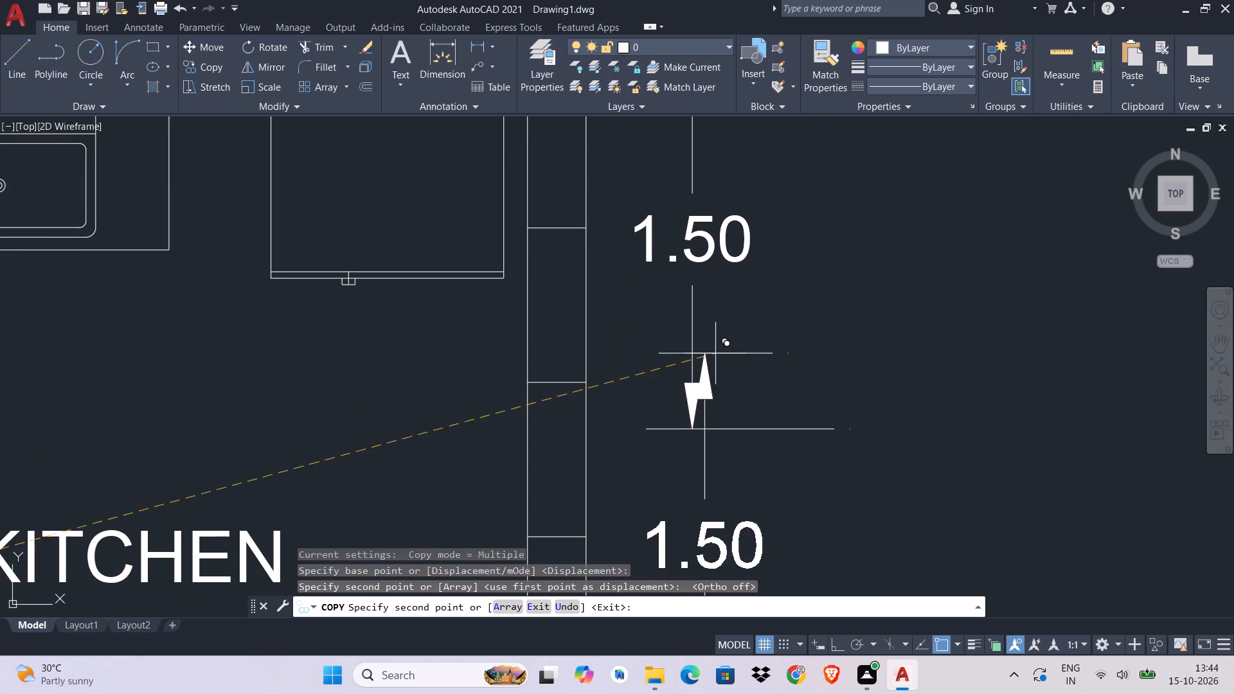
pyautogui.press('Escape')
pyautogui.press('Escape')
# Stretch the copied dimension's lower end down to the upper face of the living room's top wall.
pyautogui.click(722, 427)
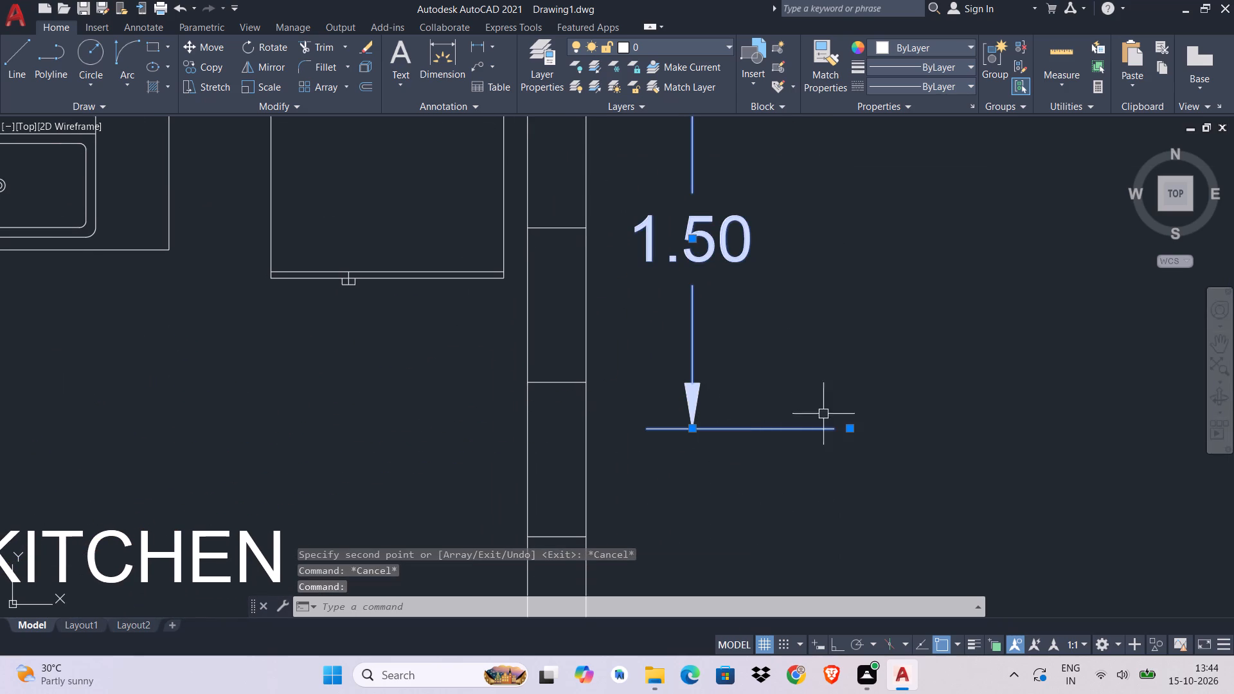
pyautogui.click(854, 428)
pyautogui.scroll(-4, 854, 427)
pyautogui.moveTo(854, 427); pyautogui.dragTo(818, 268, button='middle')
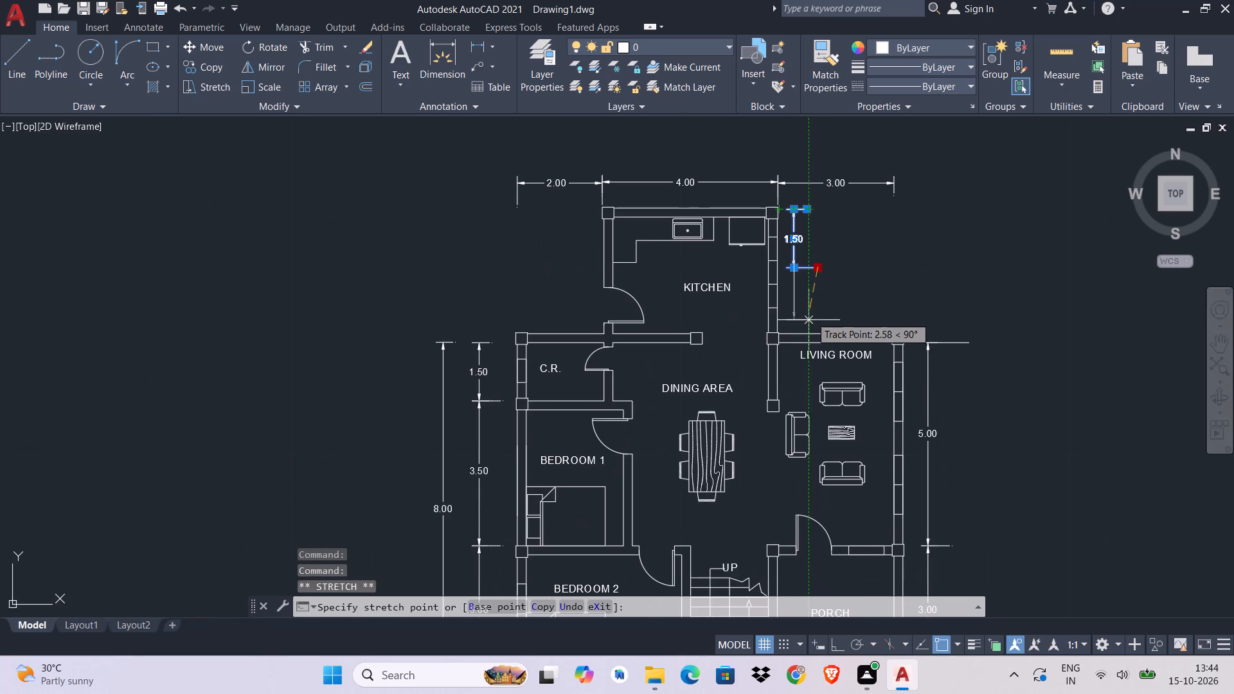
pyautogui.scroll(3, 807, 324)
pyautogui.click(761, 363)
pyautogui.press('Escape')
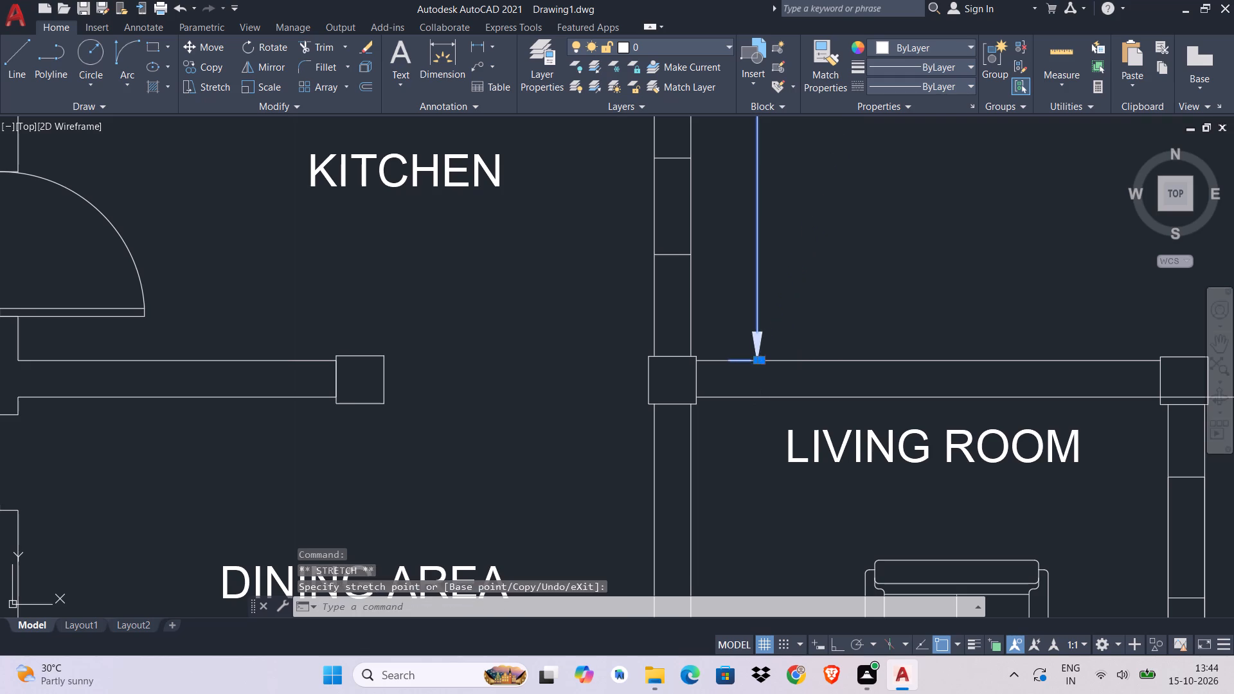
# Reposition the kitchen dimension's text at about the middle of its dimension line.
pyautogui.moveTo(837, 322); pyautogui.dragTo(798, 522, button='middle')
pyautogui.scroll(-1, 777, 426)
pyautogui.click(747, 280)
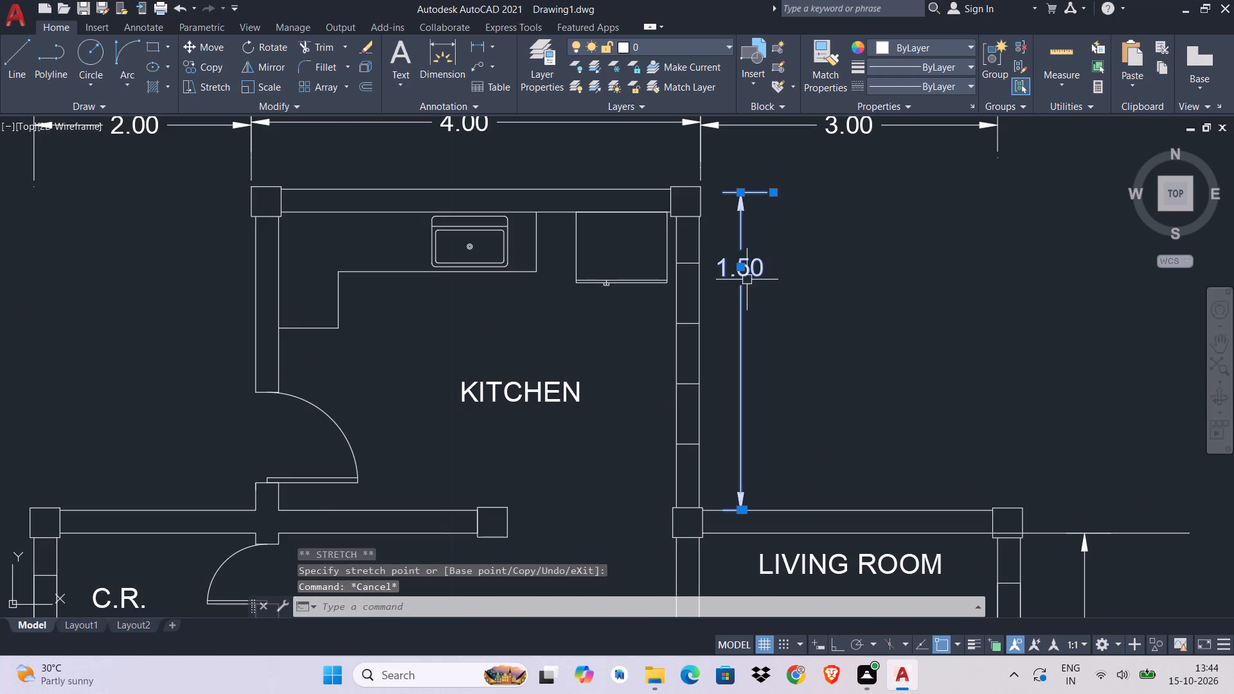
pyautogui.click(741, 269)
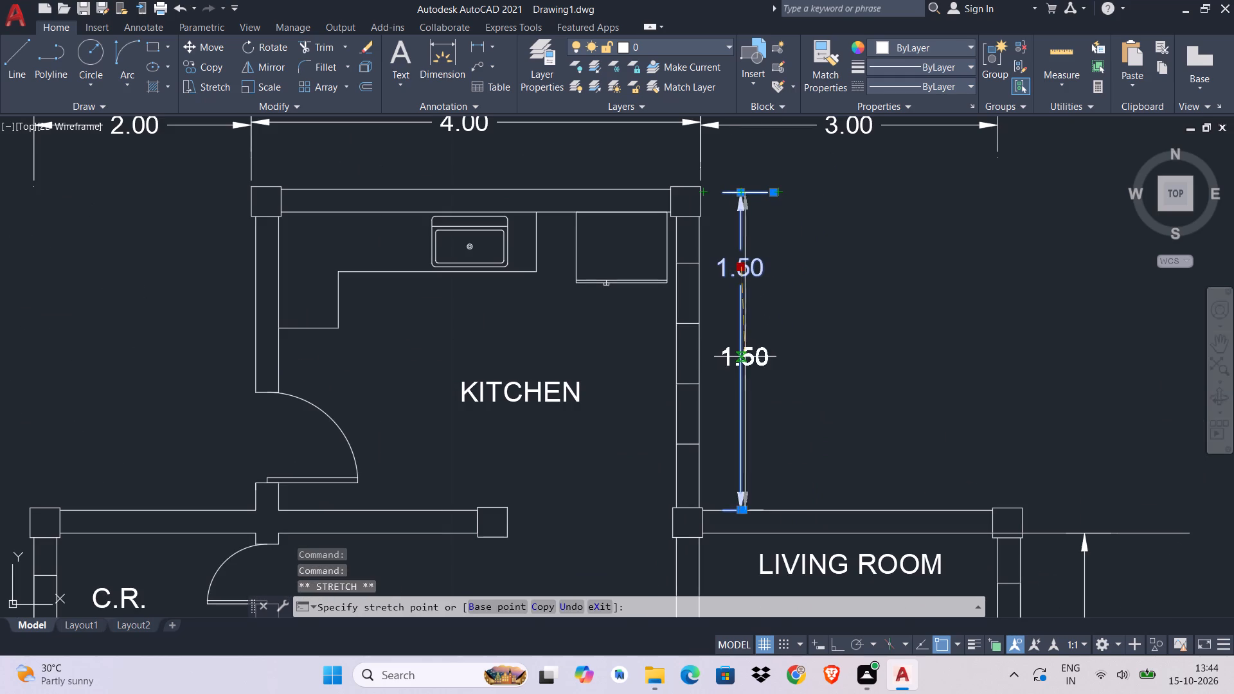
pyautogui.click(743, 346)
pyautogui.press('Escape')
# Change the kitchen dimension's text to 3.00.
pyautogui.doubleClick(747, 346)
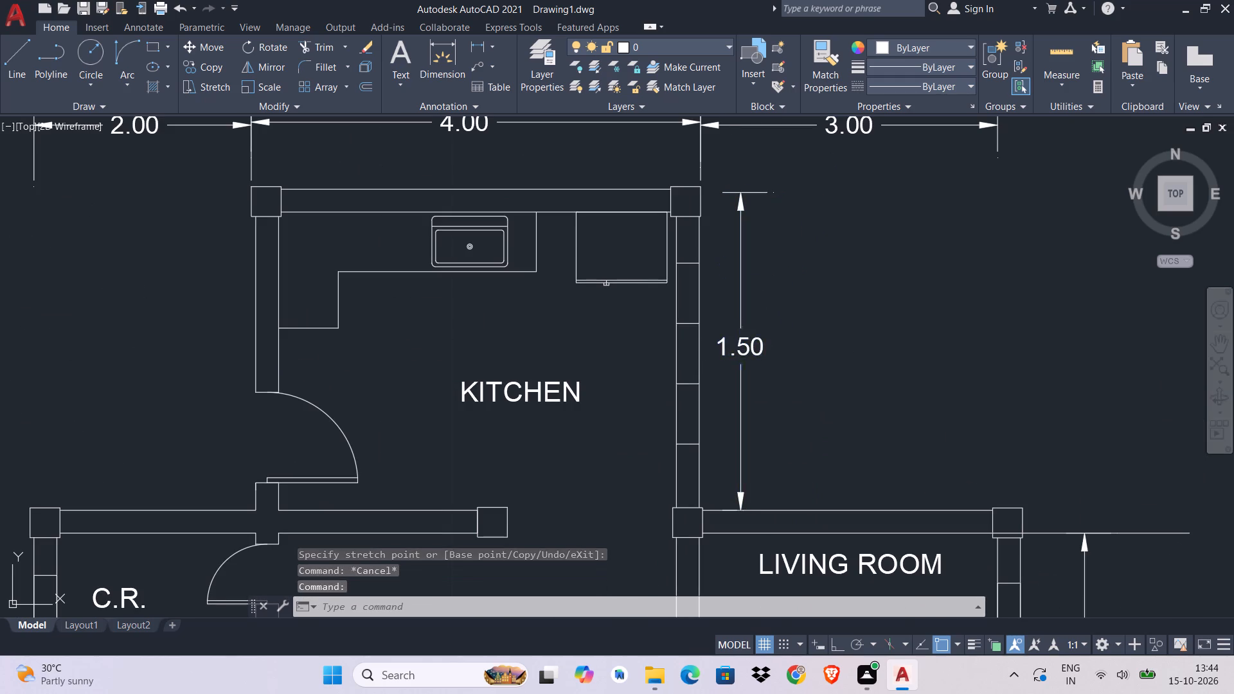
pyautogui.moveTo(764, 348); pyautogui.dragTo(708, 349)
pyautogui.press('BackSpace')
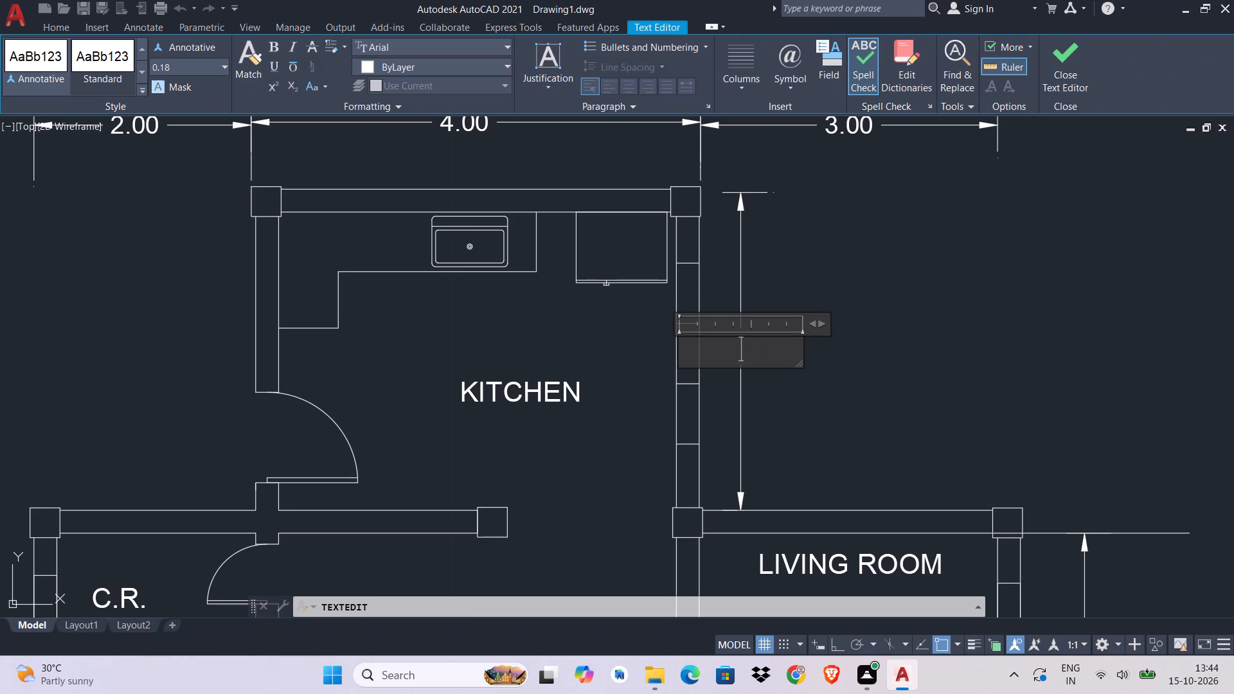
pyautogui.write('3.00')
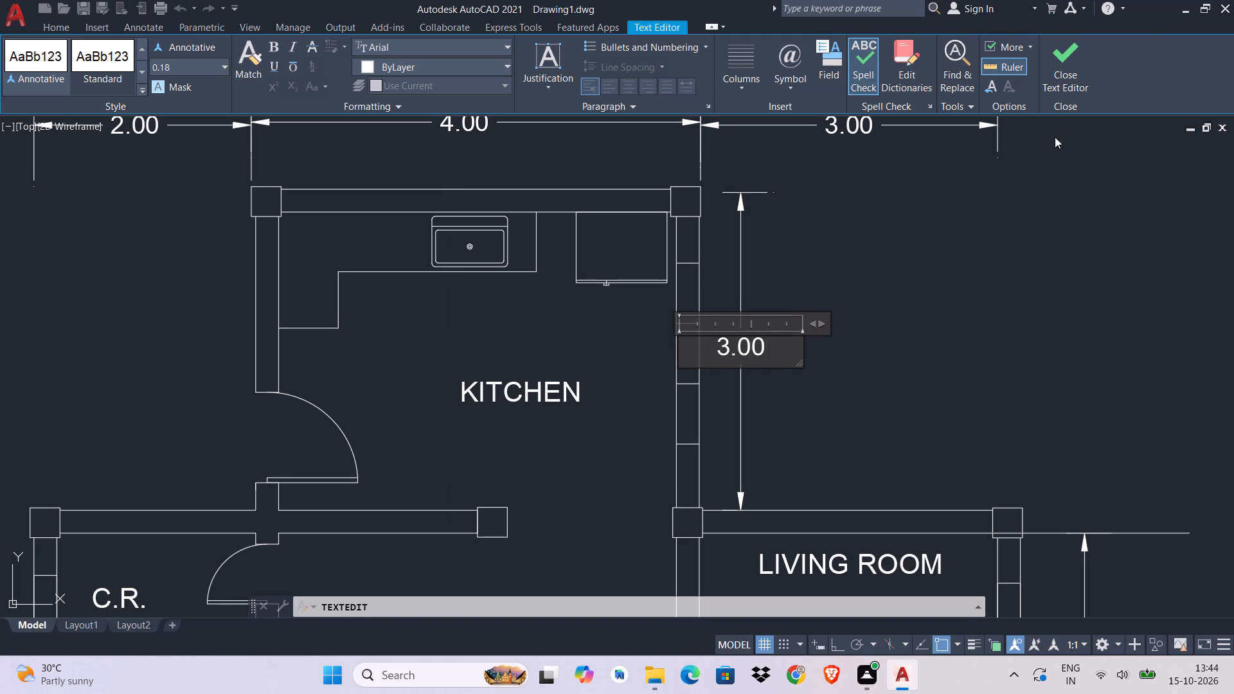
pyautogui.click(1068, 67)
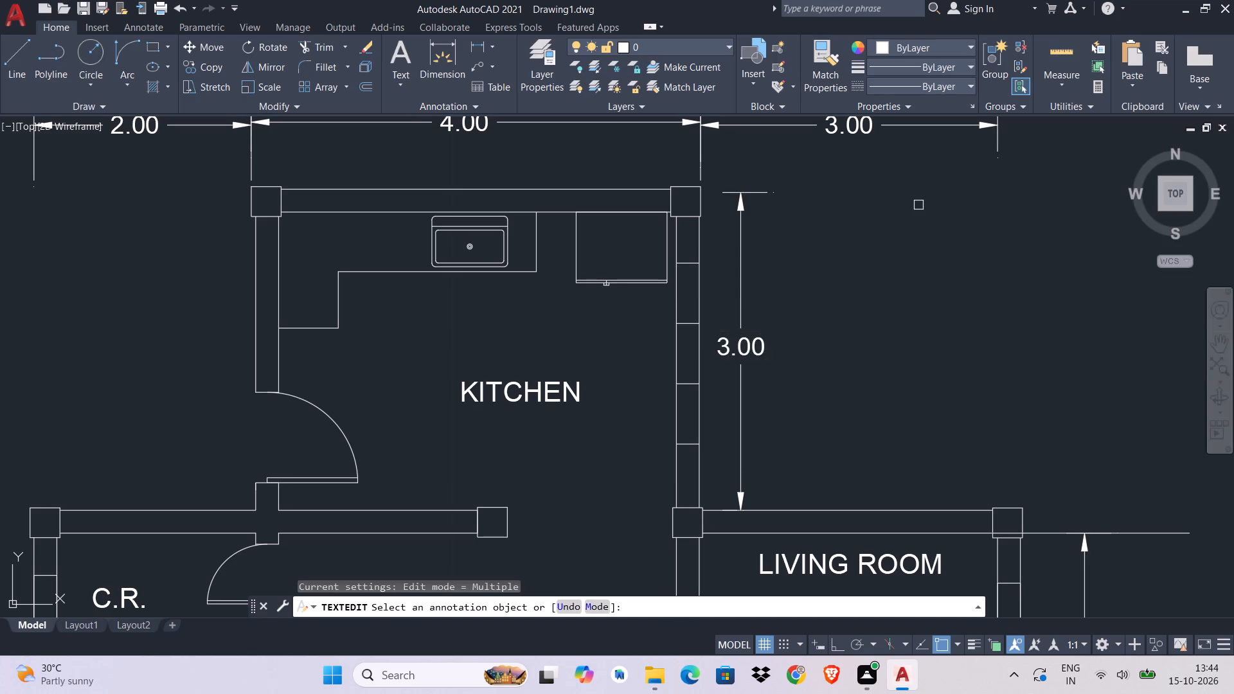
pyautogui.click(740, 363)
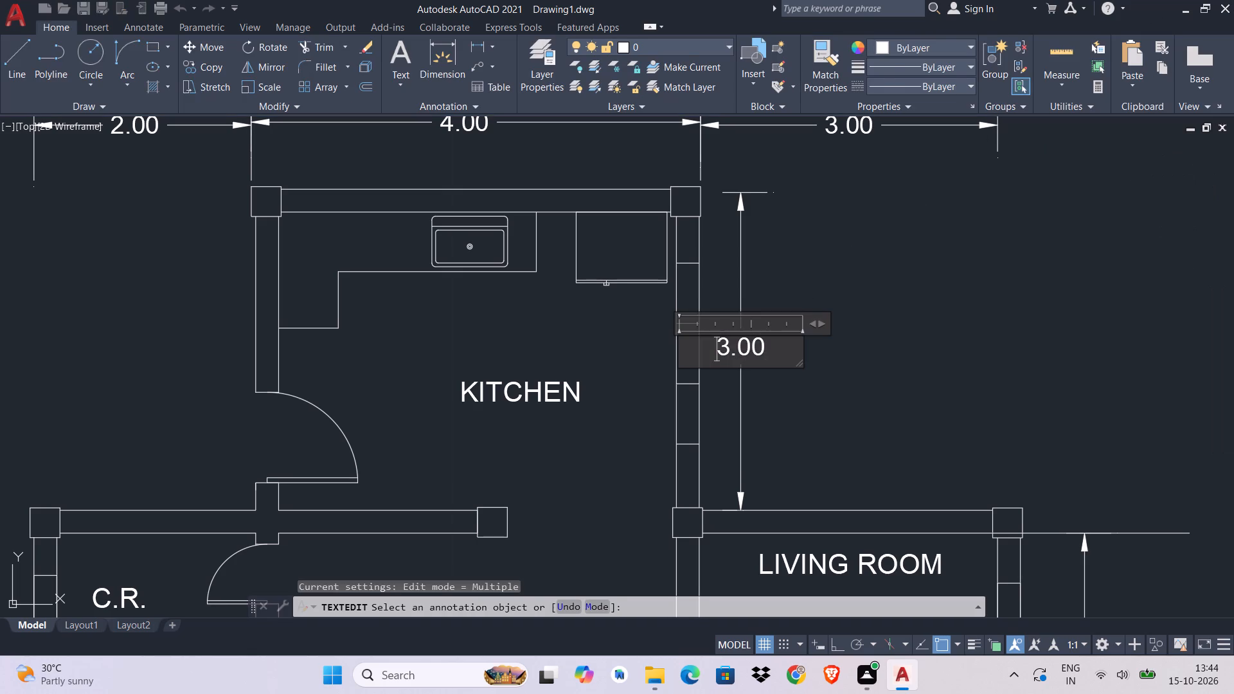
pyautogui.press('Escape')
pyautogui.press('Escape')
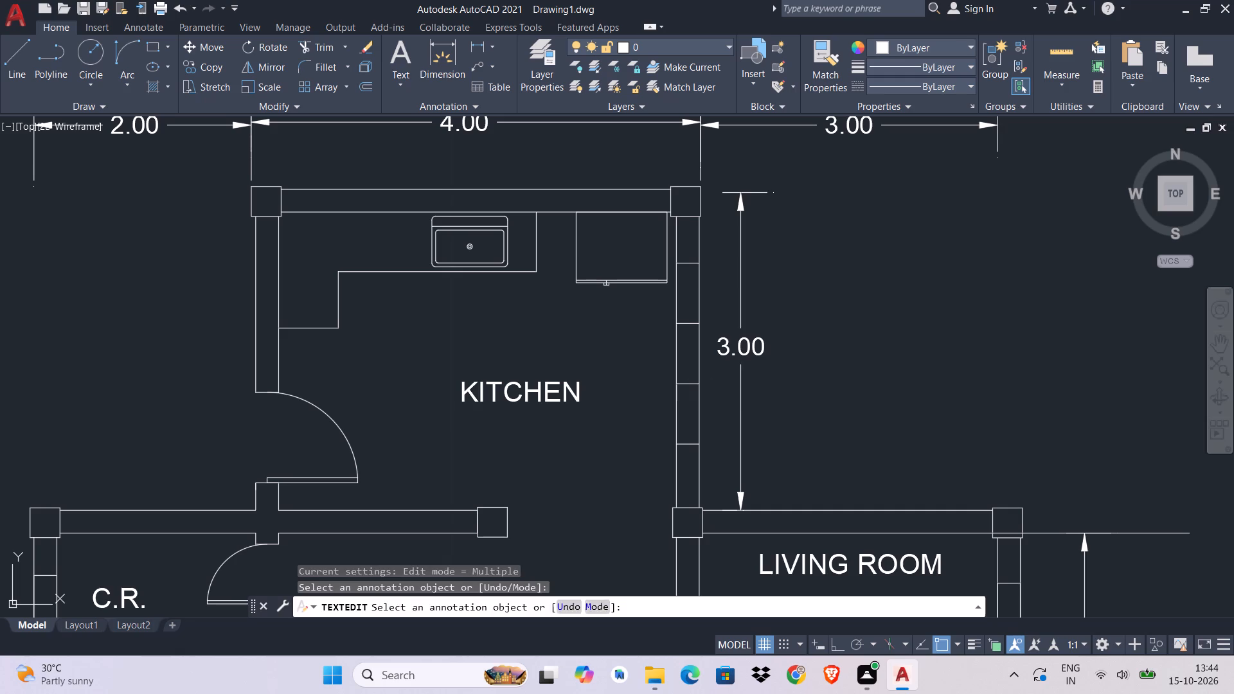
pyautogui.press('Escape')
# Move the kitchen's 3.00 dimension outward so it lines up above the living room's 5.00 dimension.
pyautogui.click(742, 391)
pyautogui.press('m')
pyautogui.press('space')
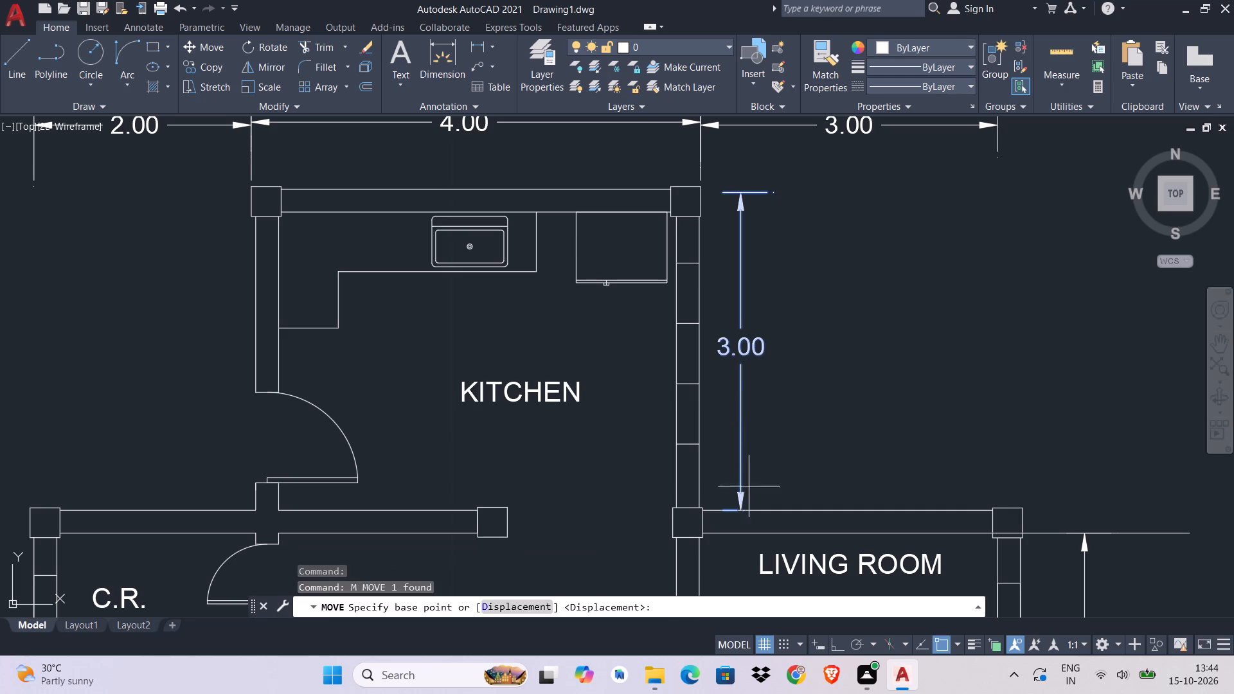
pyautogui.click(742, 515)
pyautogui.moveTo(1035, 528); pyautogui.dragTo(840, 409, button='middle')
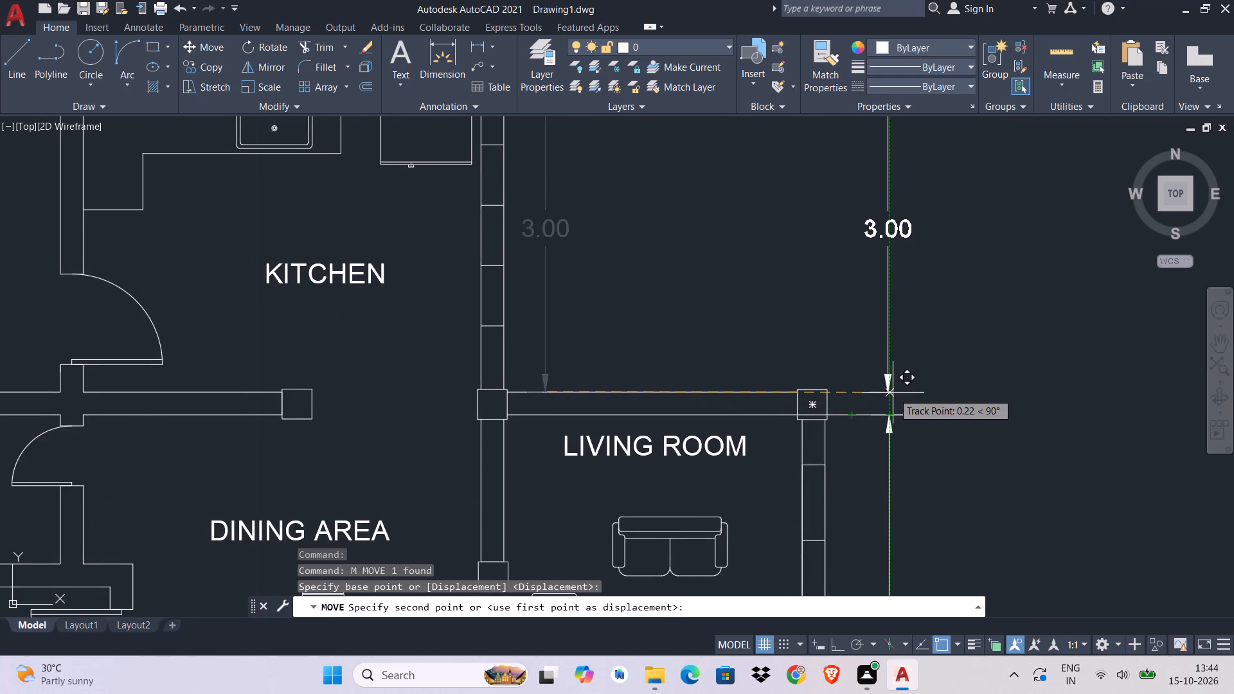
pyautogui.click(887, 393)
pyautogui.moveTo(982, 445); pyautogui.dragTo(964, 404, button='middle')
pyautogui.press('Escape')
pyautogui.press('Escape')
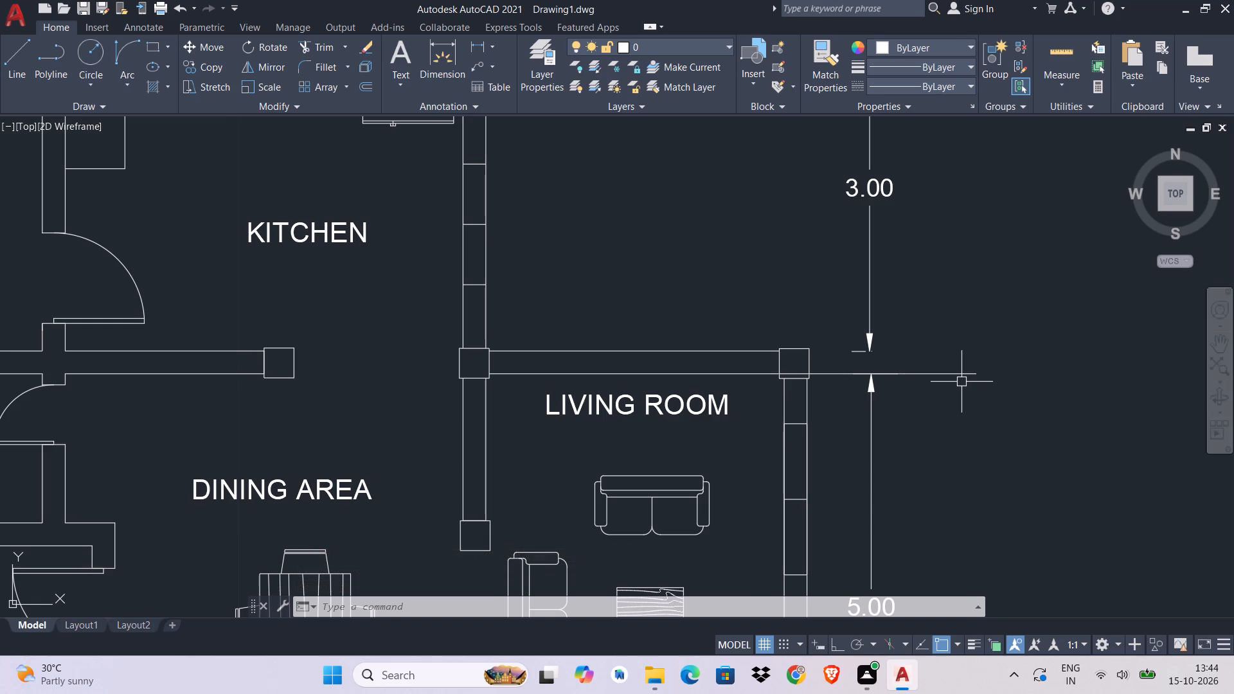
pyautogui.press('Escape')
# Erase the horizontal guide line at the upper end of the living room's 5.00 dimension.
pyautogui.click(962, 369)
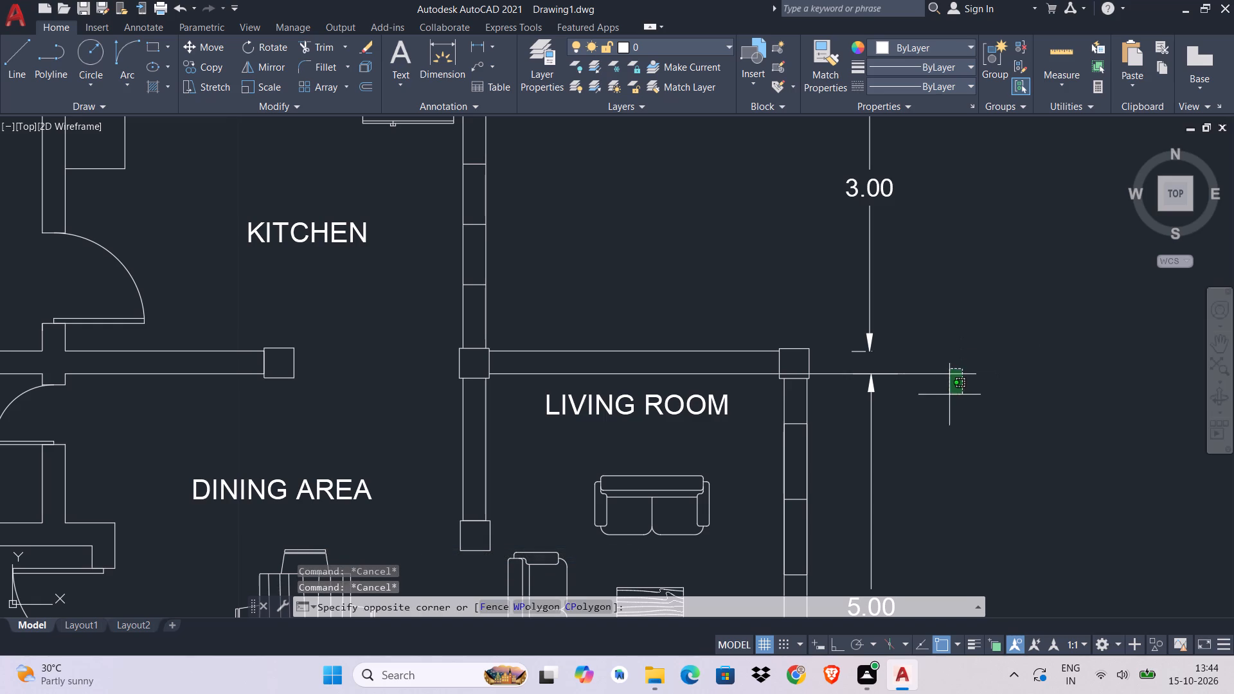
pyautogui.click(948, 398)
pyautogui.press('Delete')
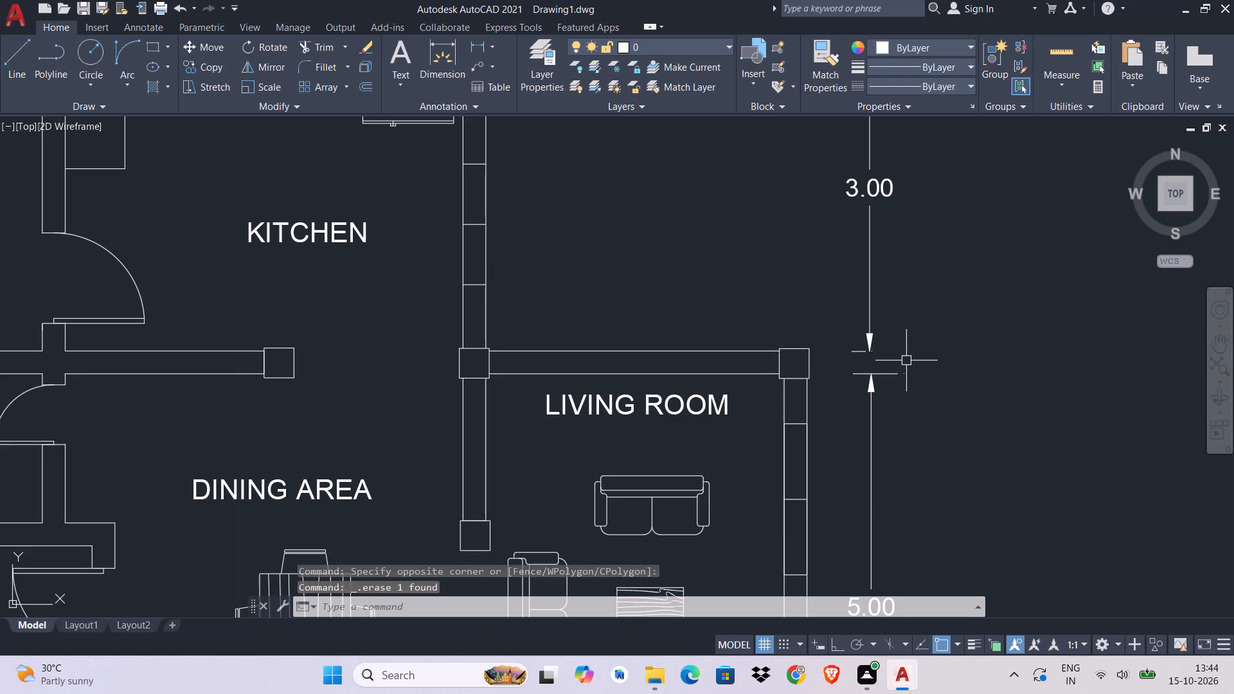
# Stretch the upper end of the living room's 5.00 dimension up to about the middle of the top wall's thickness.
pyautogui.click(872, 379)
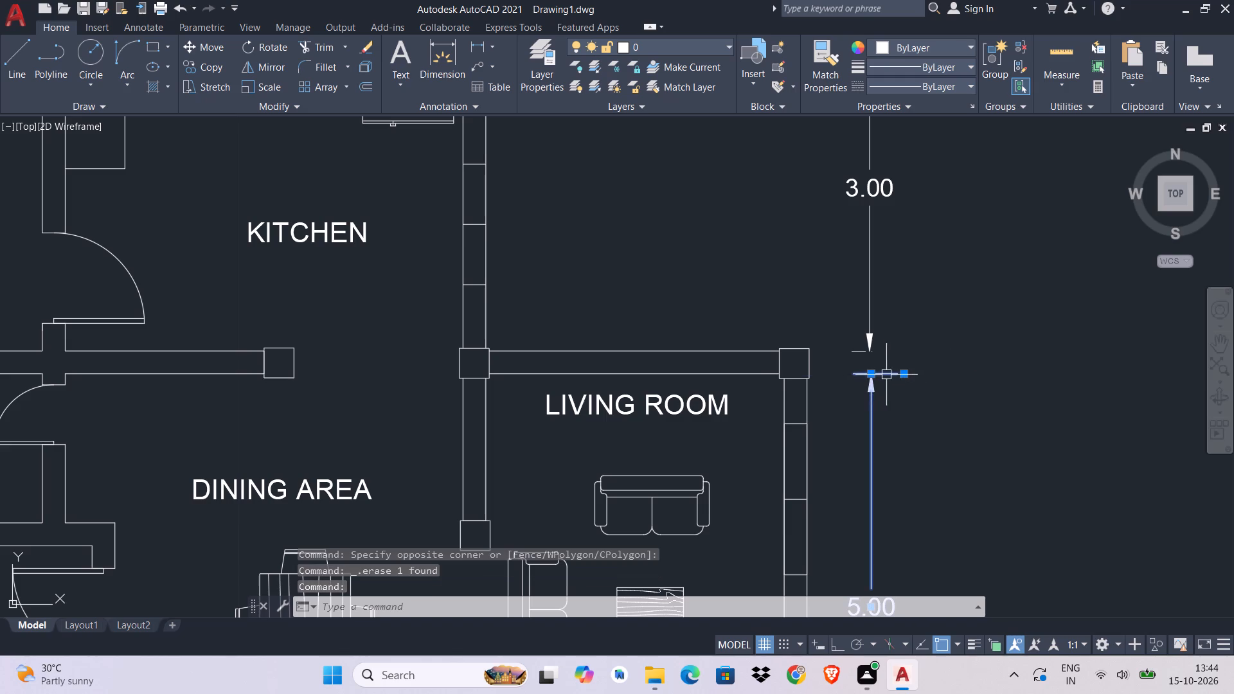
pyautogui.click(905, 375)
pyautogui.click(902, 363)
pyautogui.press('Escape')
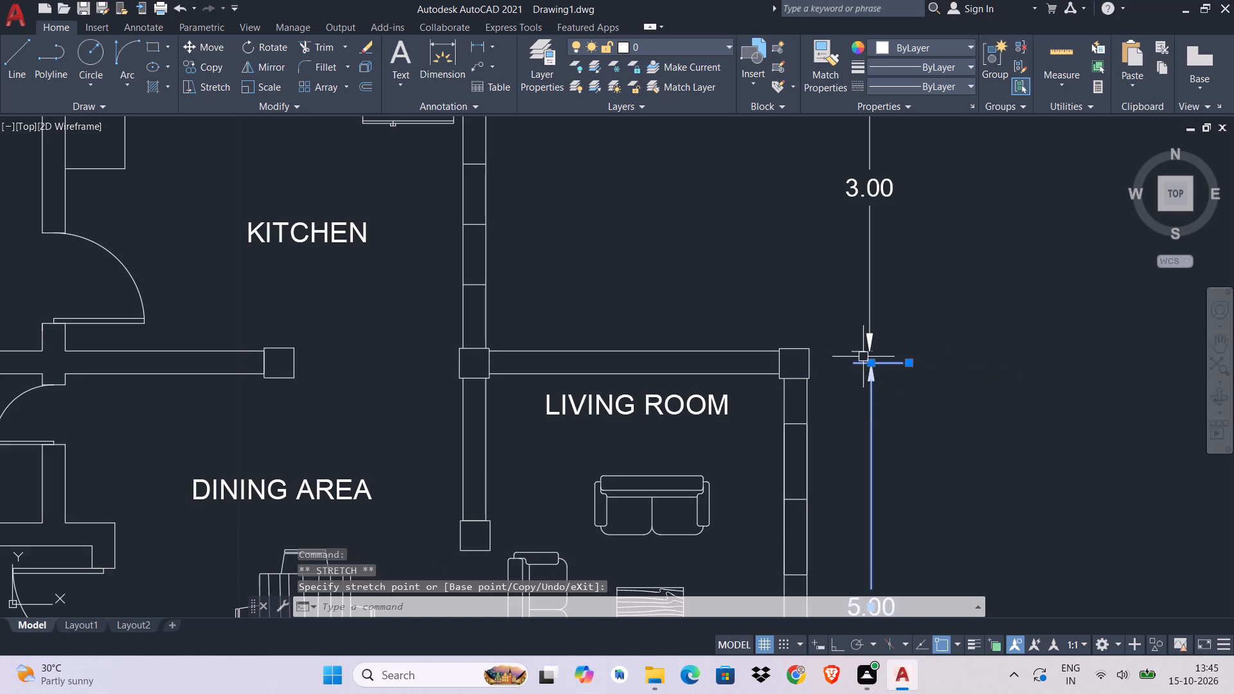
# Try to stretch the kitchen's 3.00 dimension at its lower end to meet the upper end of the 5.00 dimension.
pyautogui.click(863, 351)
pyautogui.click(870, 351)
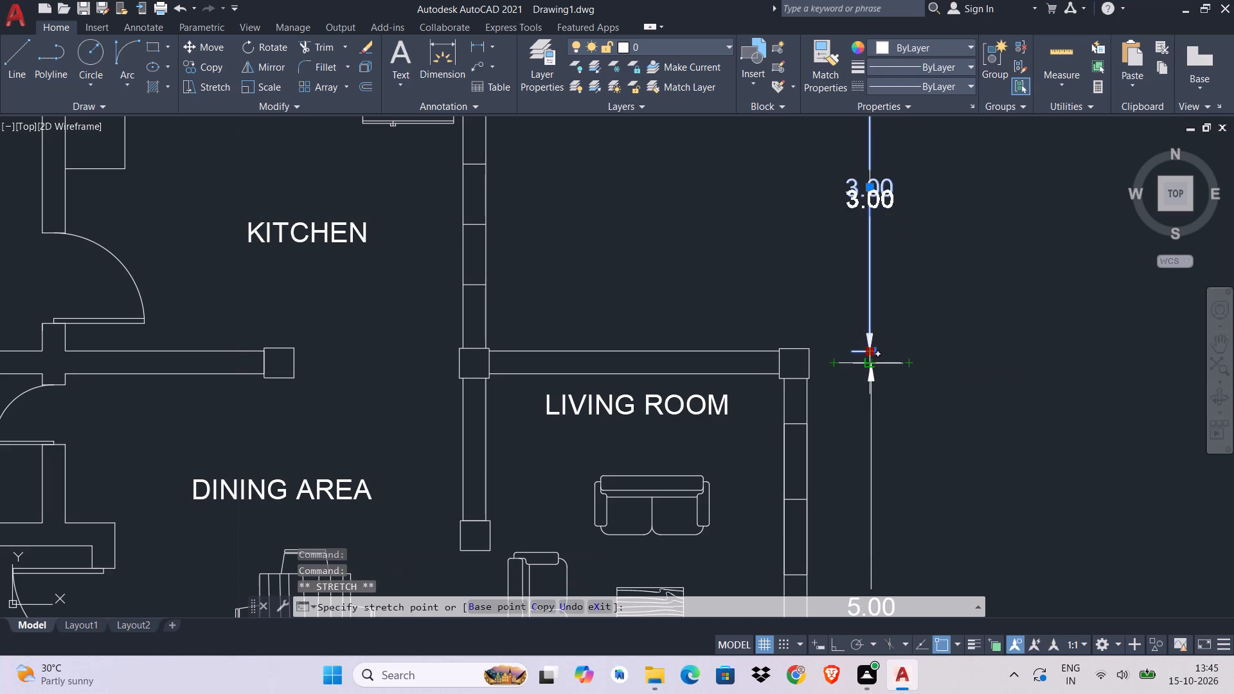
pyautogui.click(870, 364)
pyautogui.press('Escape')
pyautogui.scroll(-4, 956, 385)
pyautogui.moveTo(956, 385); pyautogui.dragTo(855, 287, button='middle')
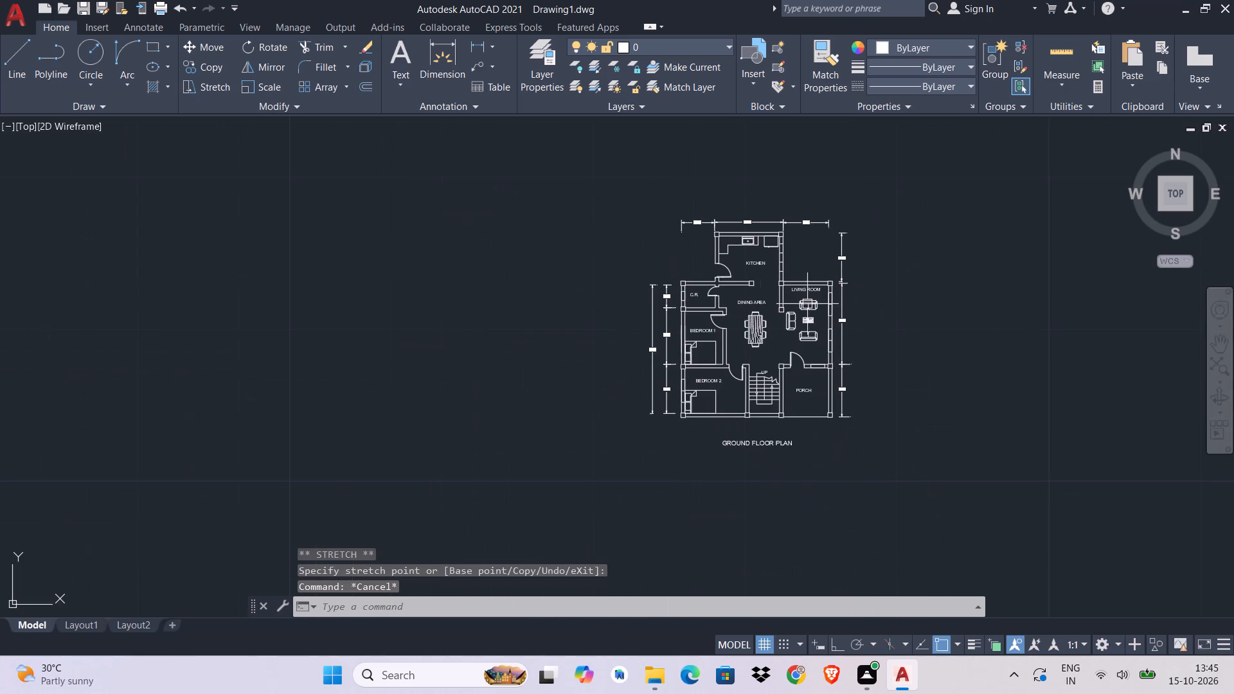
pyautogui.press('Escape')
pyautogui.press('Escape')
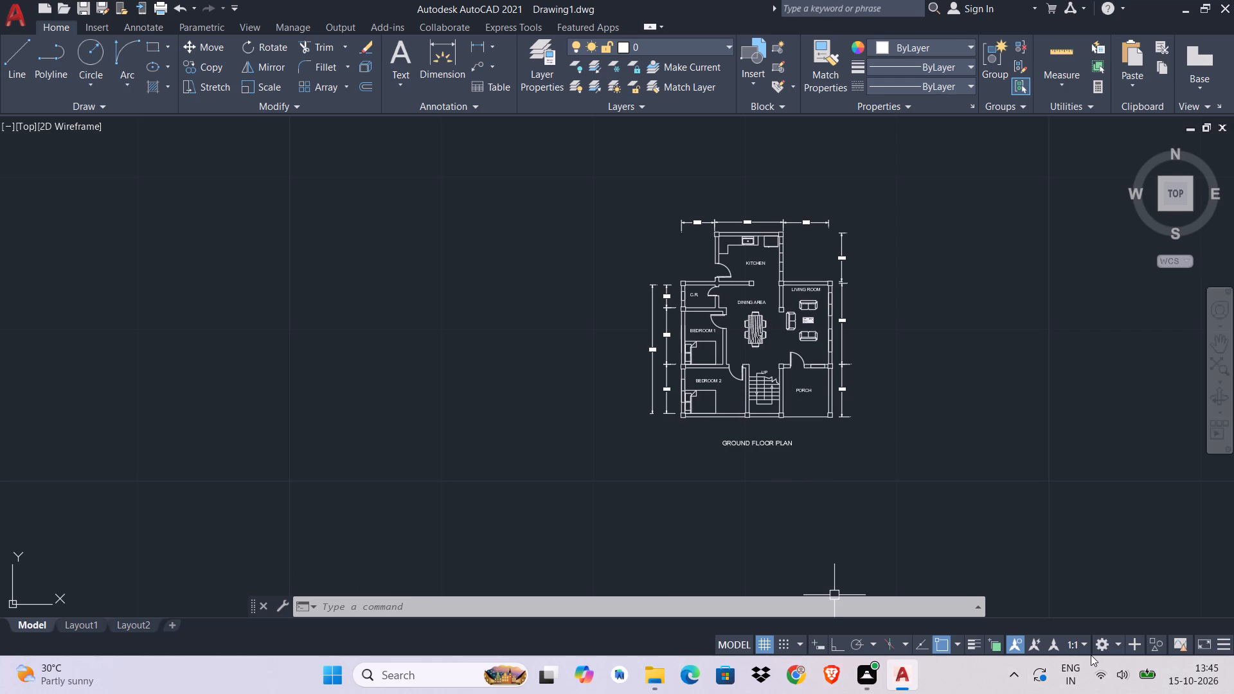
pyautogui.press('Escape')
pyautogui.press('Escape')
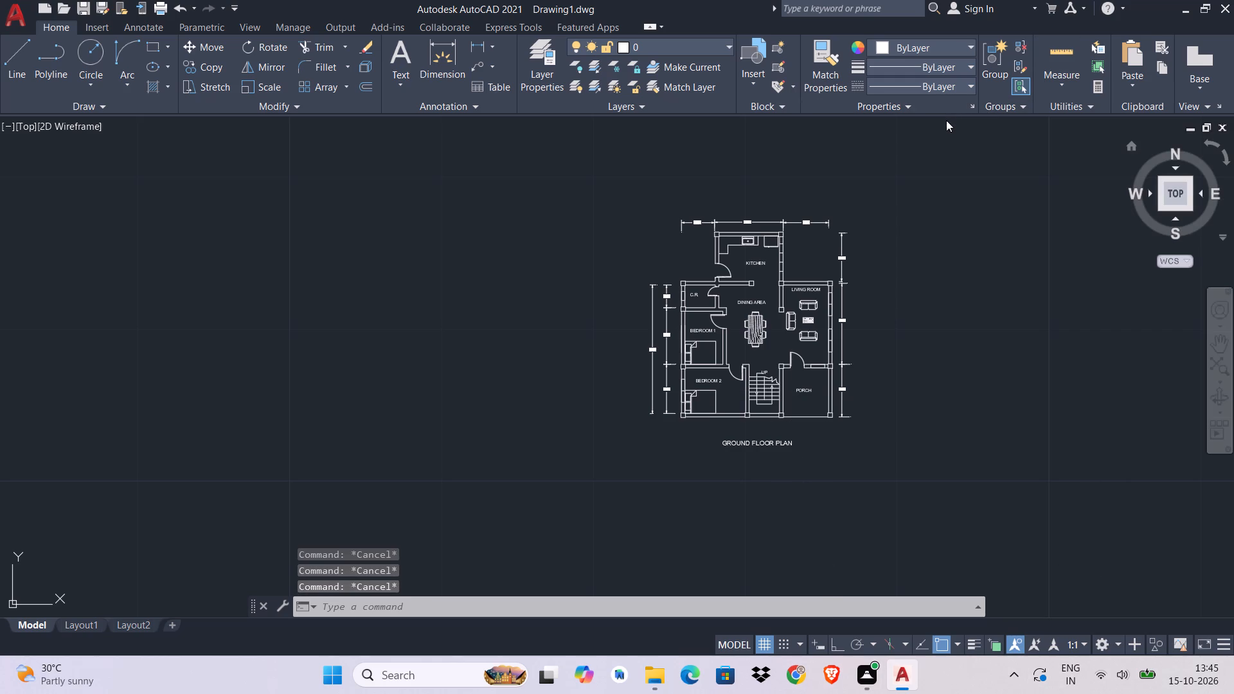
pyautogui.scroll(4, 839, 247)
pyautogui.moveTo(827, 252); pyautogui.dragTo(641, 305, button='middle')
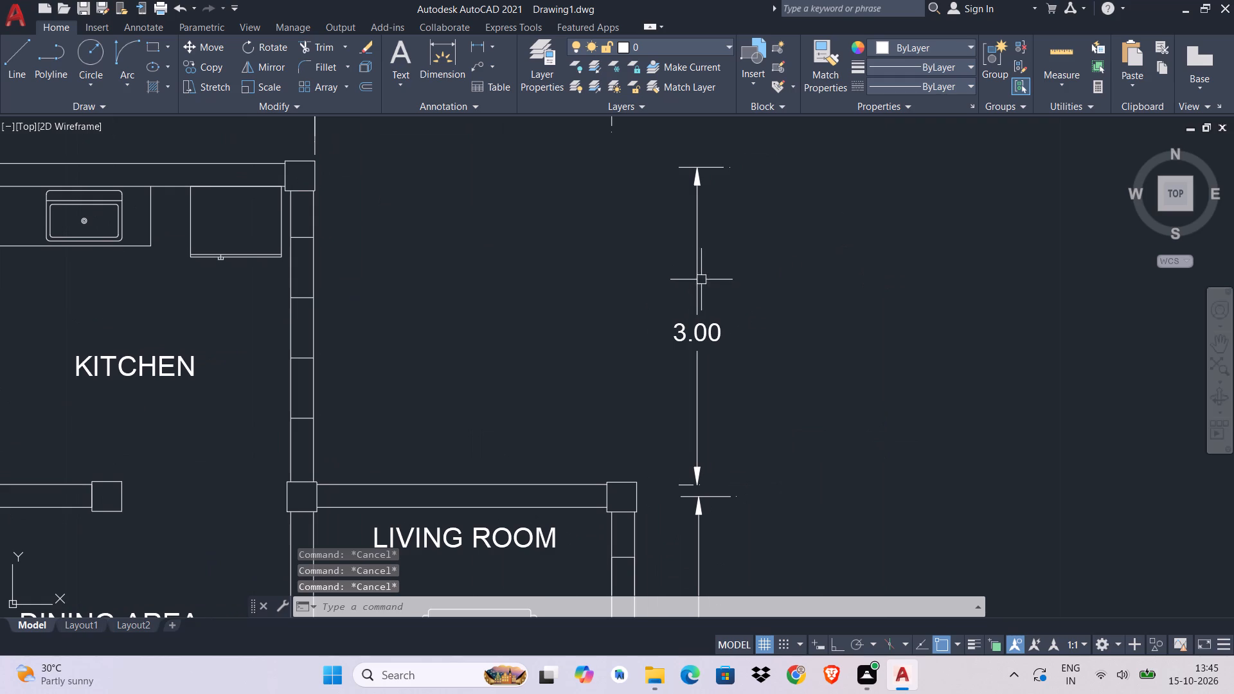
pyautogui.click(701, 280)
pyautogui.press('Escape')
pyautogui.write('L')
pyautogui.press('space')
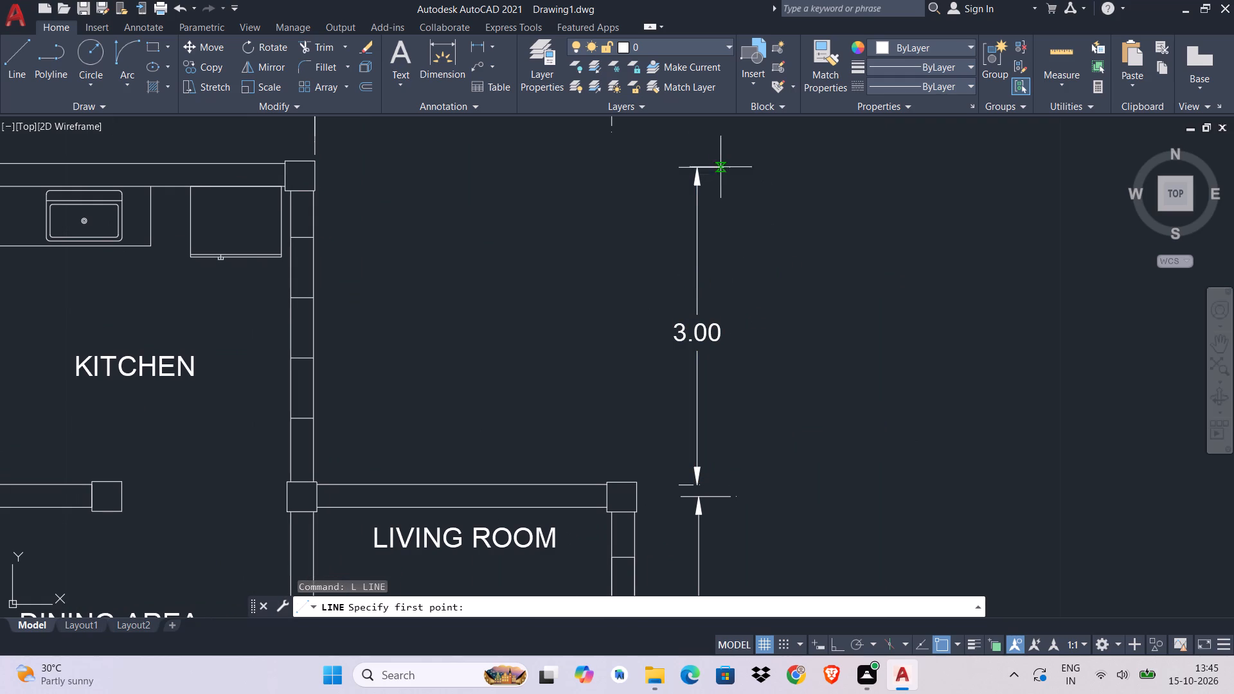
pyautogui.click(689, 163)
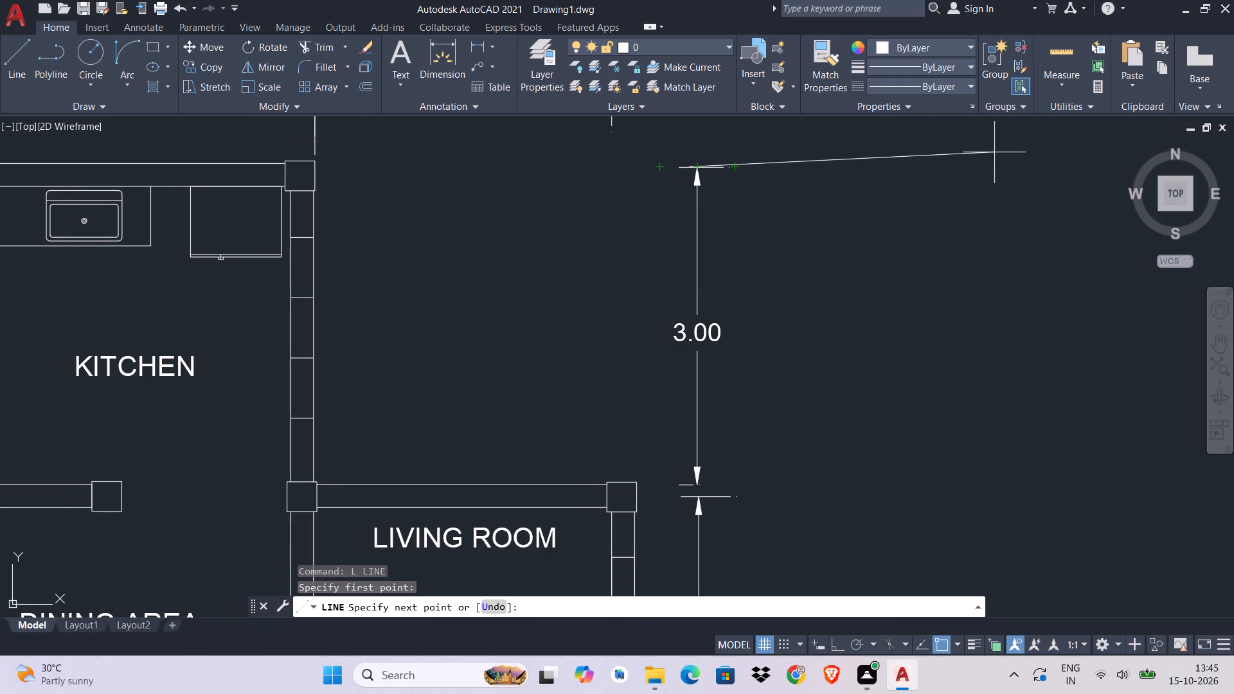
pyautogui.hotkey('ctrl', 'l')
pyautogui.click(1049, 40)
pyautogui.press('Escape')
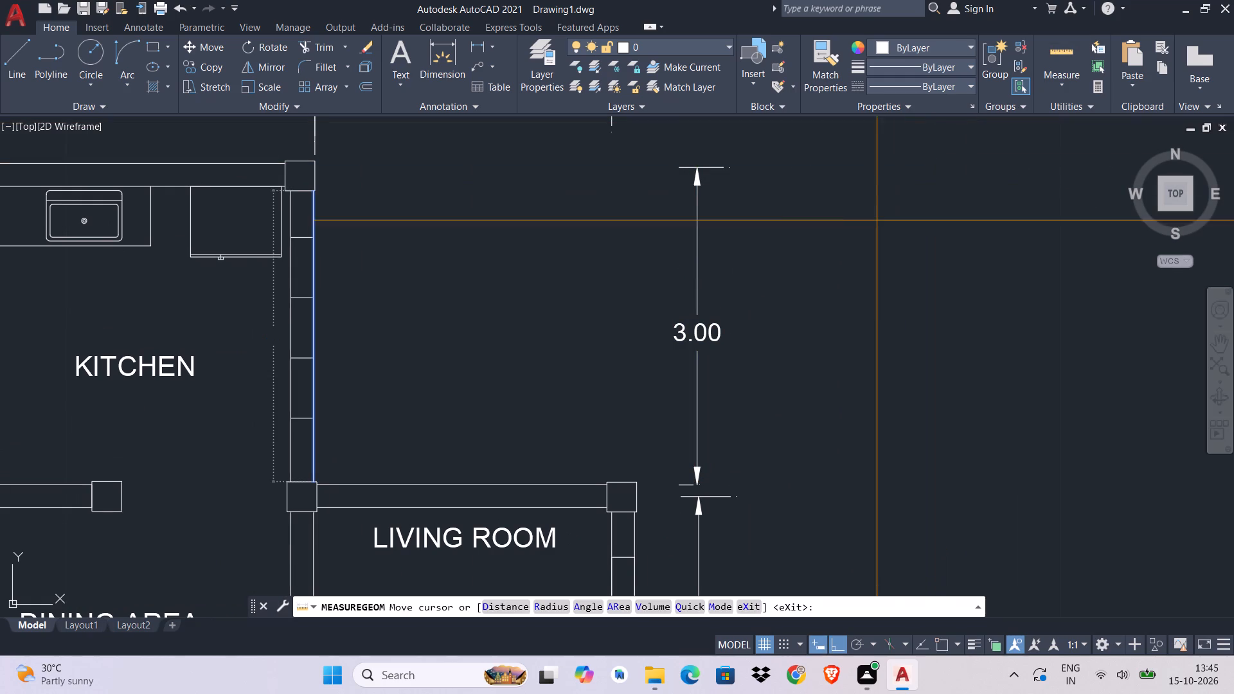
# Draw a horizontal guide line outward from the upper end of the kitchen's 3.00 dimension.
pyautogui.write('L')
pyautogui.press('space')
pyautogui.click(706, 165)
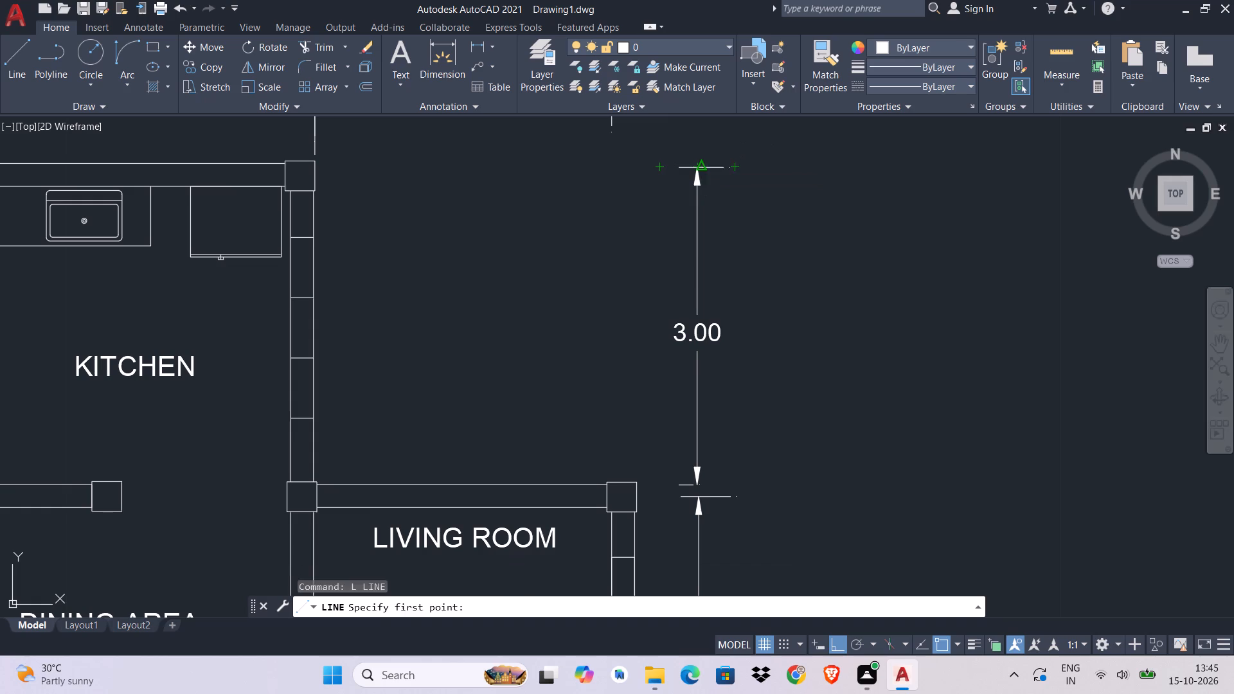
pyautogui.click(937, 164)
pyautogui.press('Escape')
# Copy the kitchen's 3.00 dimension outward along the guide line to start a second, outer dimension row.
pyautogui.click(715, 272)
pyautogui.click(608, 345)
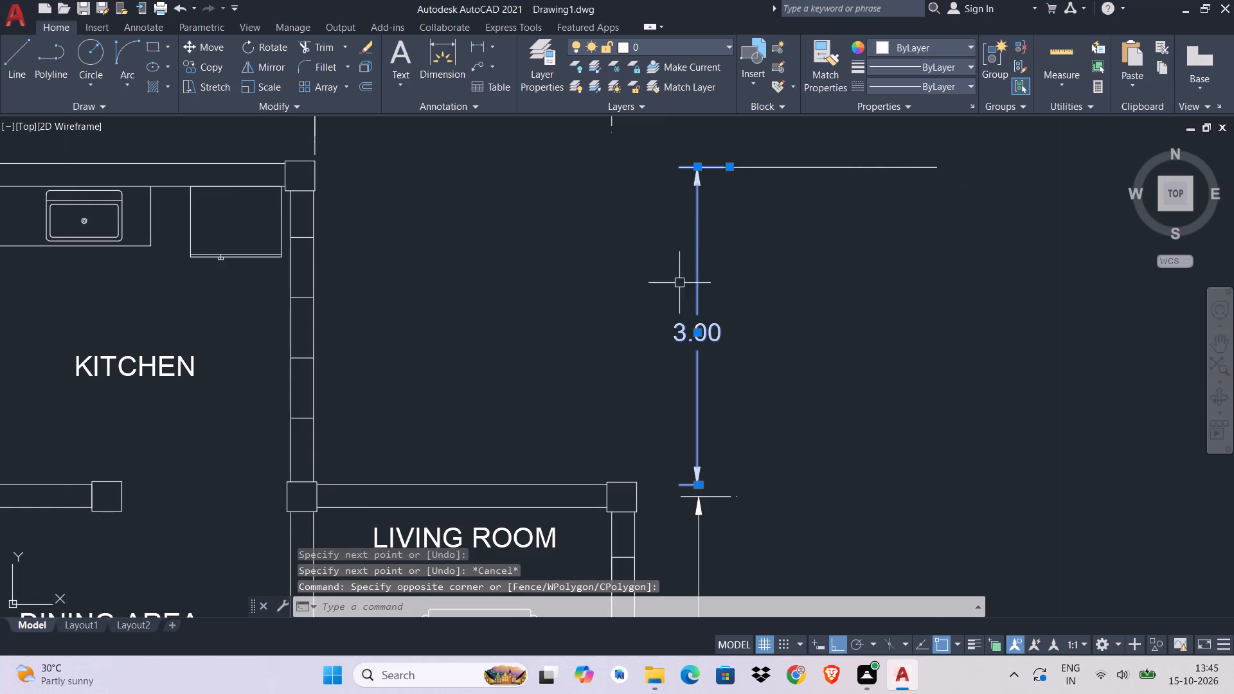
pyautogui.write('CO')
pyautogui.press('space')
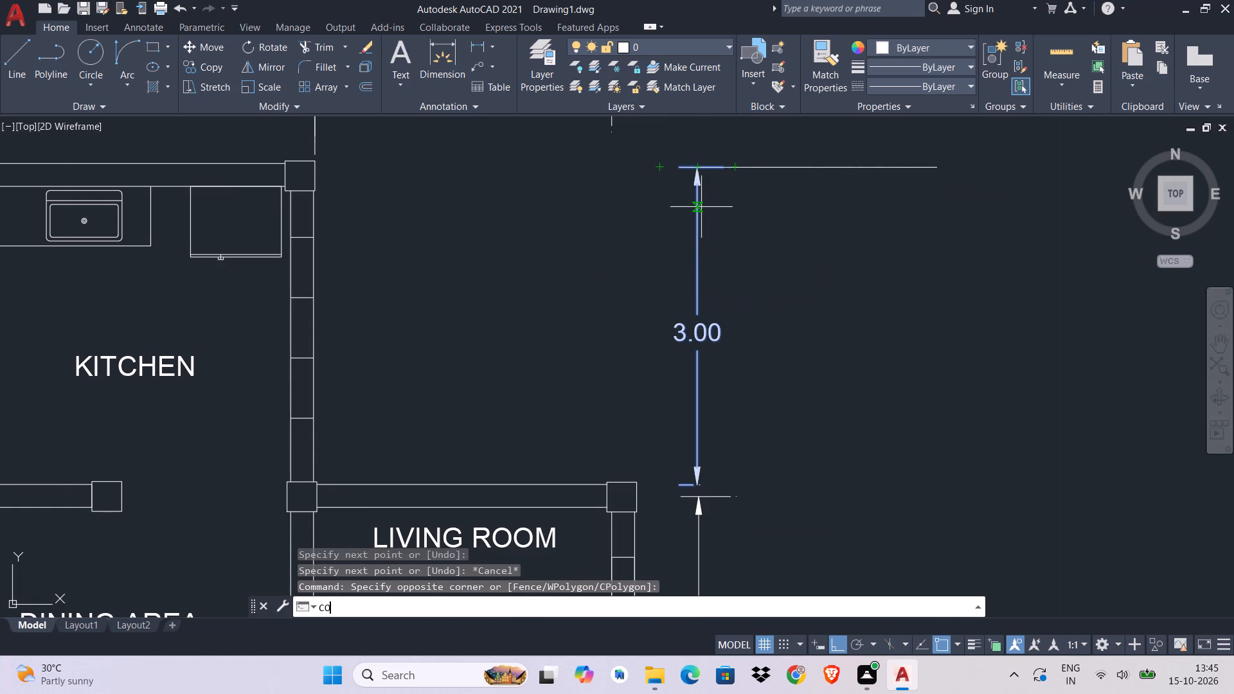
pyautogui.click(698, 170)
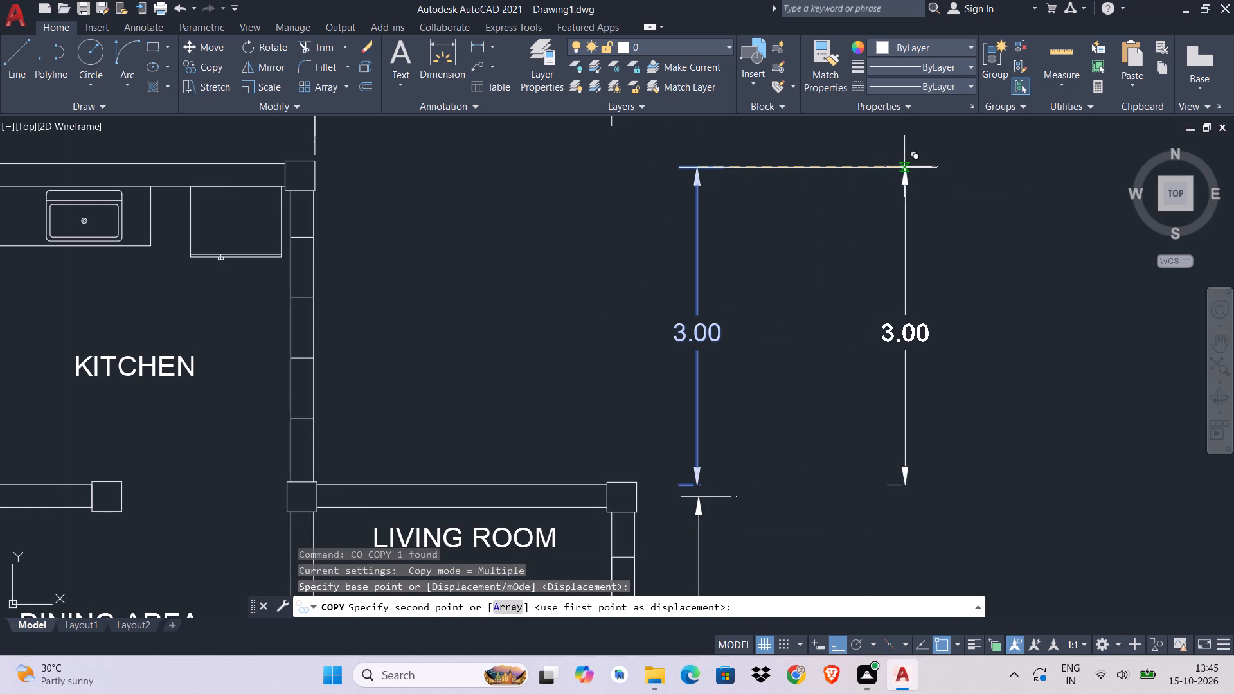
pyautogui.click(888, 168)
pyautogui.press('Escape')
pyautogui.moveTo(944, 411); pyautogui.dragTo(910, 269, button='middle')
pyautogui.press('Escape')
pyautogui.press('Escape')
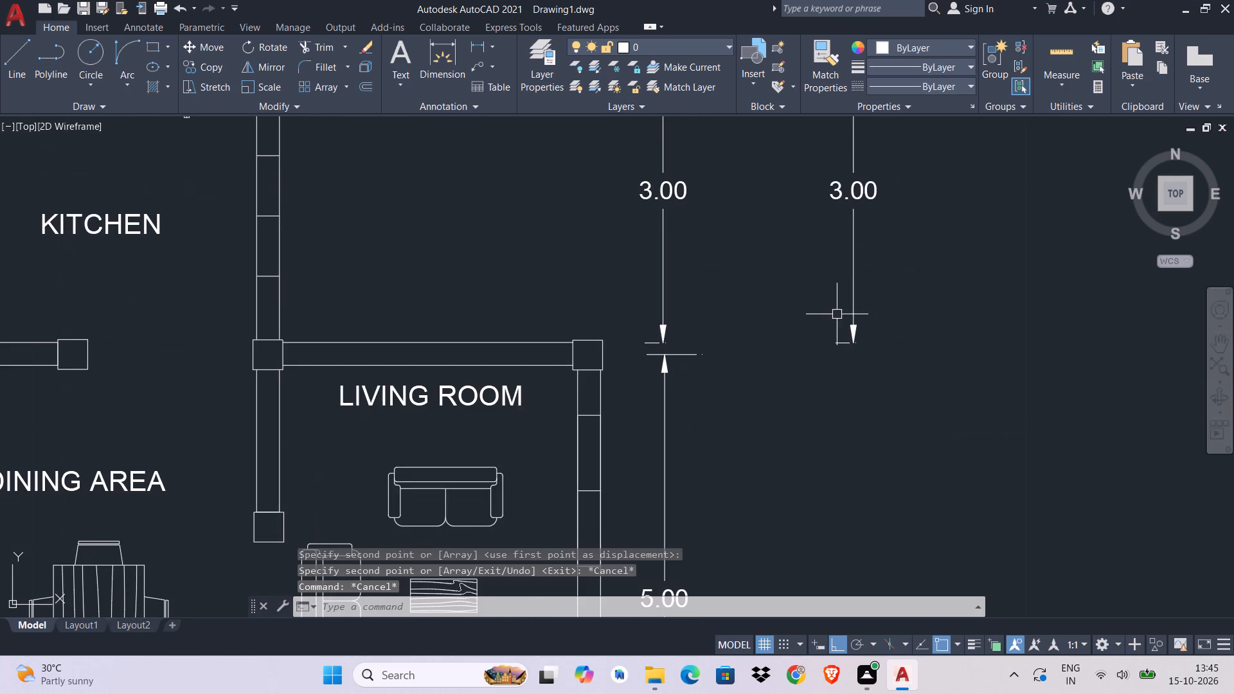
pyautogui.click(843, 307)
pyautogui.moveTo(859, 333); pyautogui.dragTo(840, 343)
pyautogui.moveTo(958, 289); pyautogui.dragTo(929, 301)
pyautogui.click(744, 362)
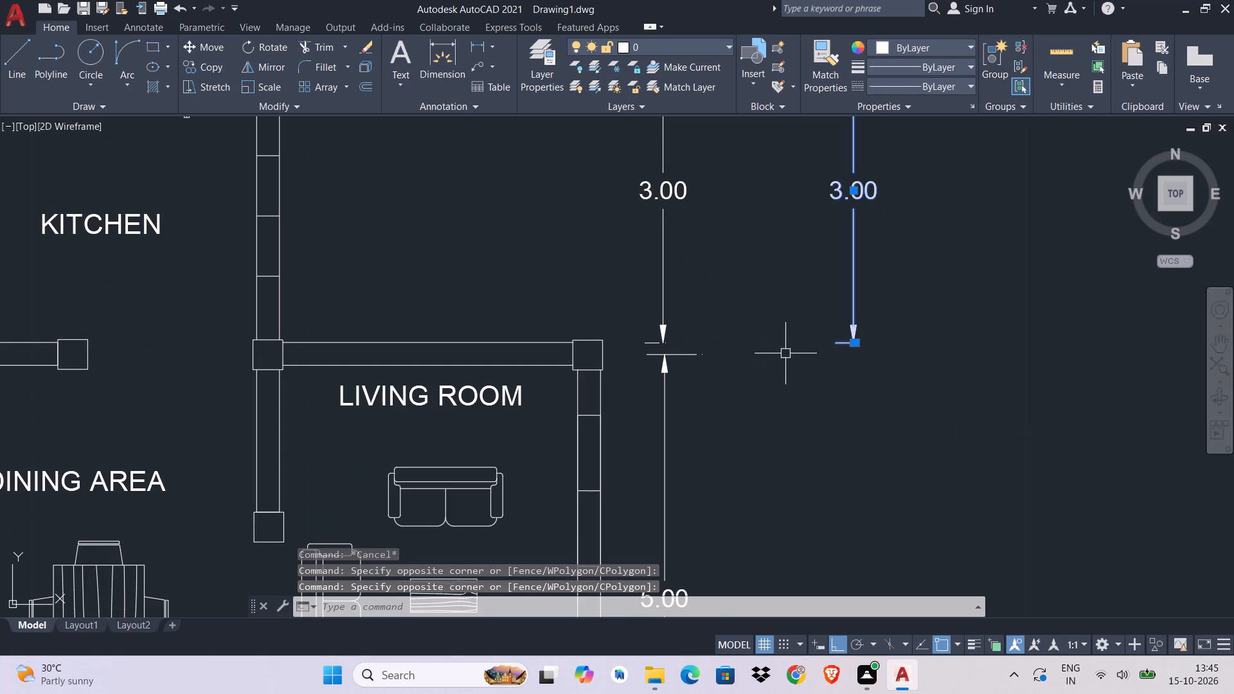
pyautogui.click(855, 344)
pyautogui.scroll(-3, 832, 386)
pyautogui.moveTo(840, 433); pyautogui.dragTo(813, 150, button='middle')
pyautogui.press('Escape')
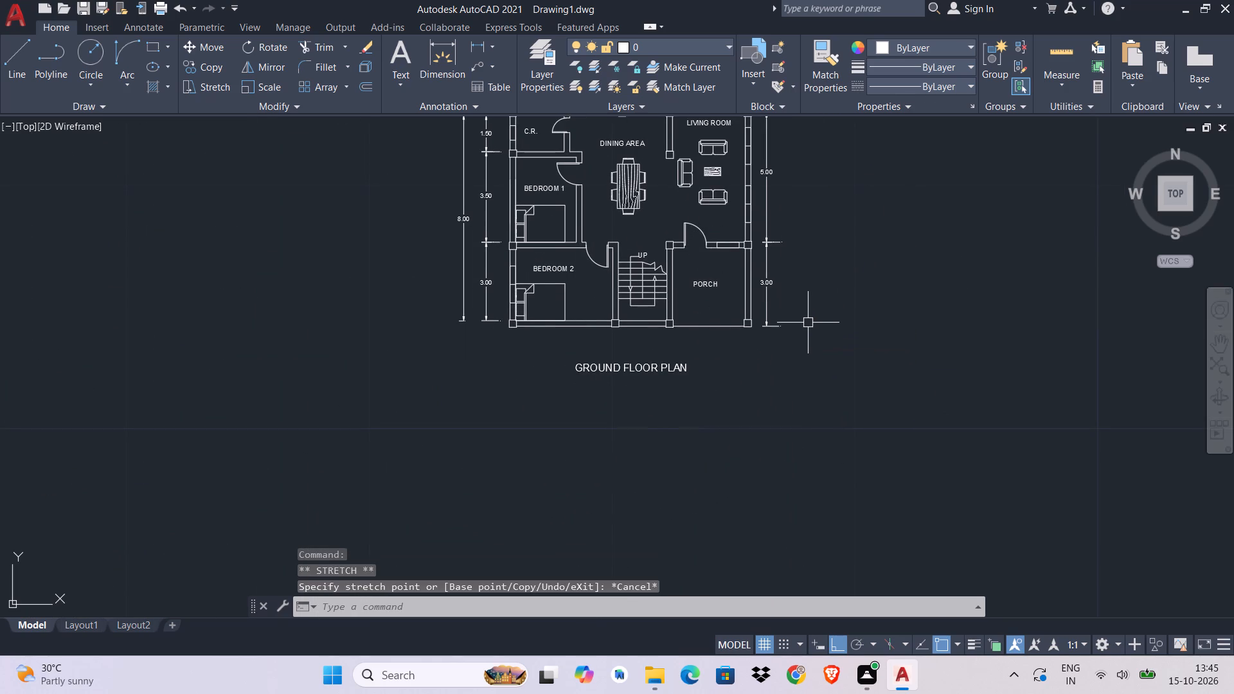
# Draw a horizontal guide line outward from the lower end of the porch's 3.00 dimension.
pyautogui.scroll(3, 808, 323)
pyautogui.scroll(-1, 808, 323)
pyautogui.scroll(1, 808, 323)
pyautogui.write('L')
pyautogui.press('space')
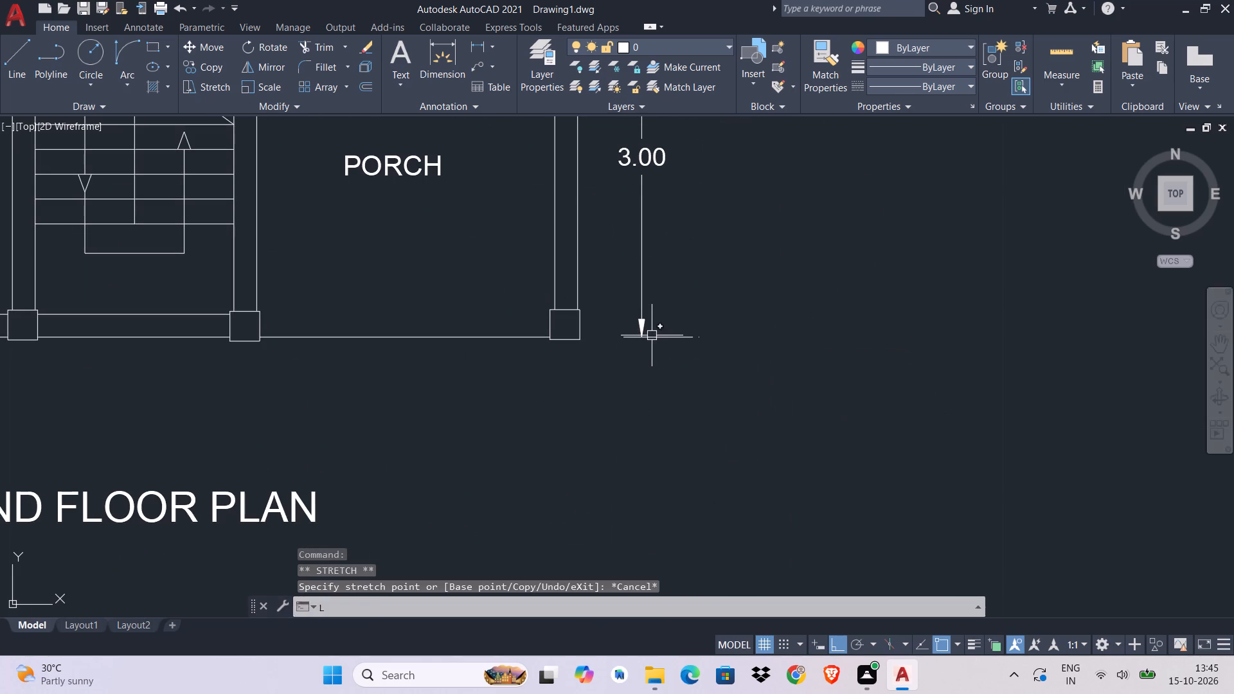
pyautogui.click(639, 334)
pyautogui.click(967, 323)
pyautogui.scroll(-4, 945, 360)
pyautogui.press('Escape')
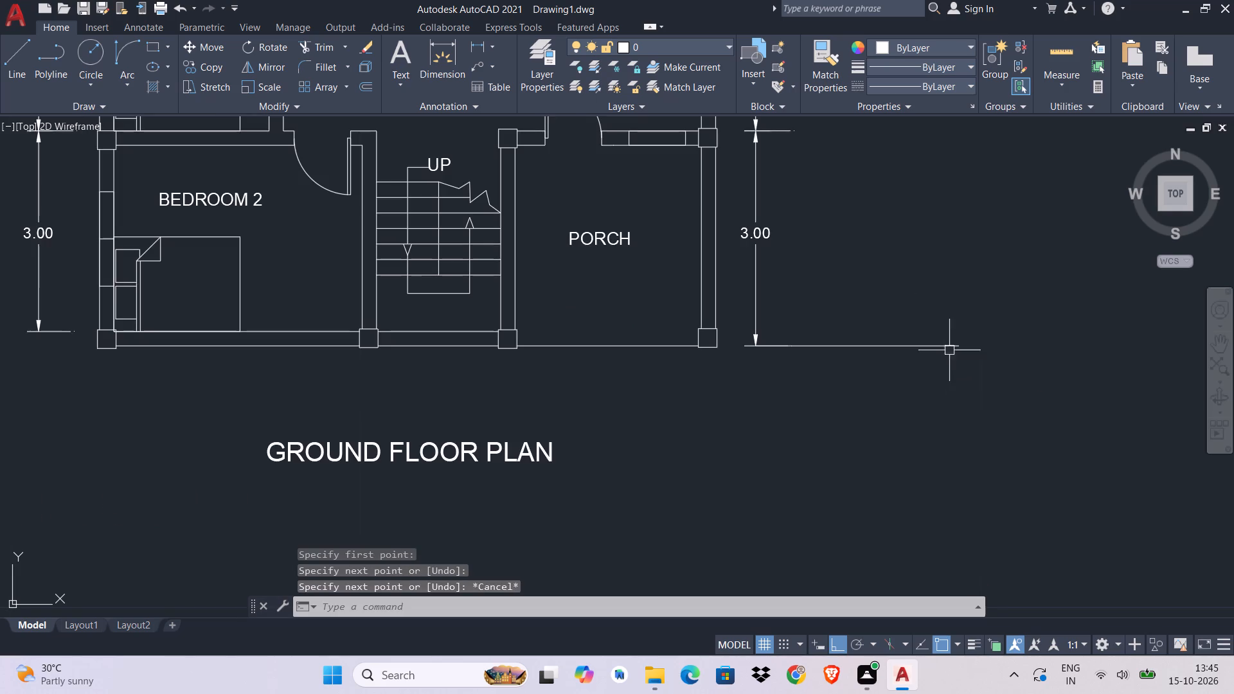
pyautogui.press('Escape')
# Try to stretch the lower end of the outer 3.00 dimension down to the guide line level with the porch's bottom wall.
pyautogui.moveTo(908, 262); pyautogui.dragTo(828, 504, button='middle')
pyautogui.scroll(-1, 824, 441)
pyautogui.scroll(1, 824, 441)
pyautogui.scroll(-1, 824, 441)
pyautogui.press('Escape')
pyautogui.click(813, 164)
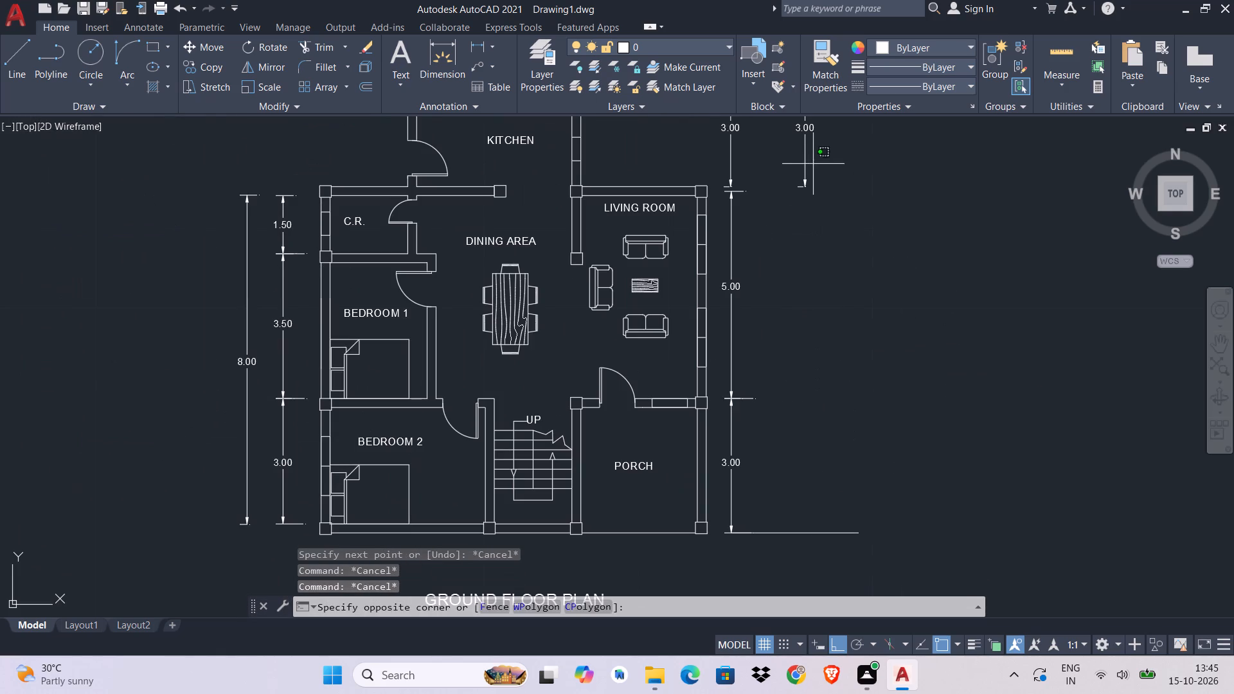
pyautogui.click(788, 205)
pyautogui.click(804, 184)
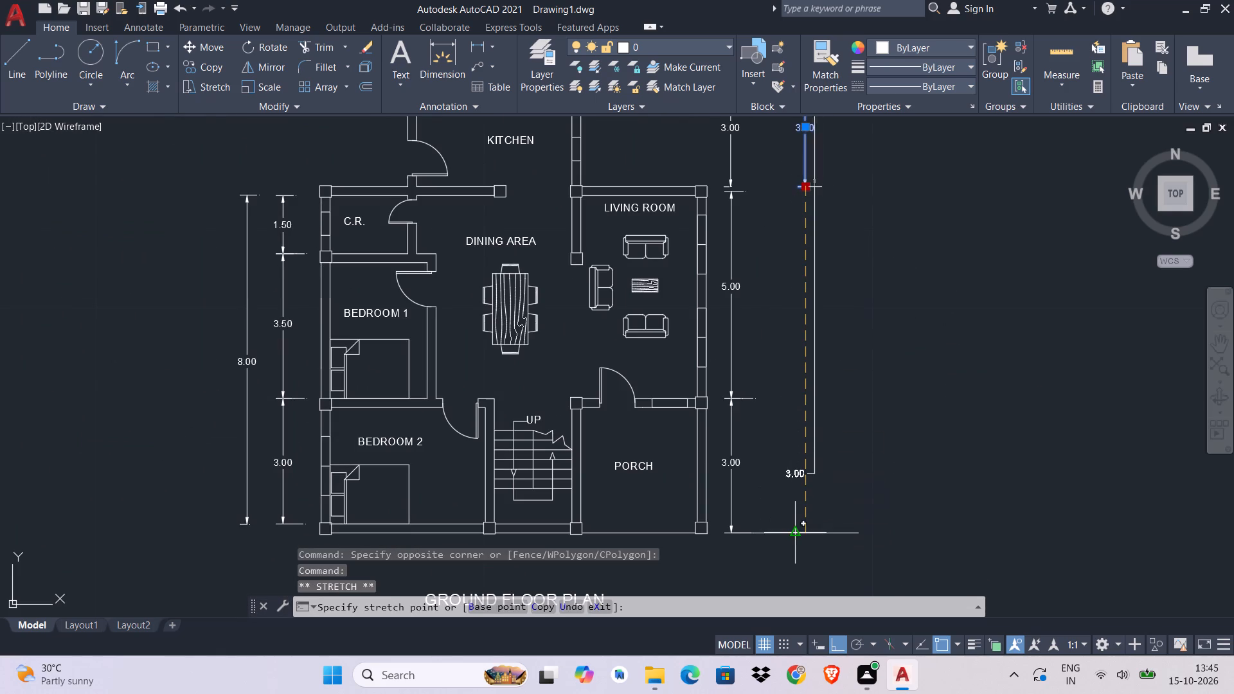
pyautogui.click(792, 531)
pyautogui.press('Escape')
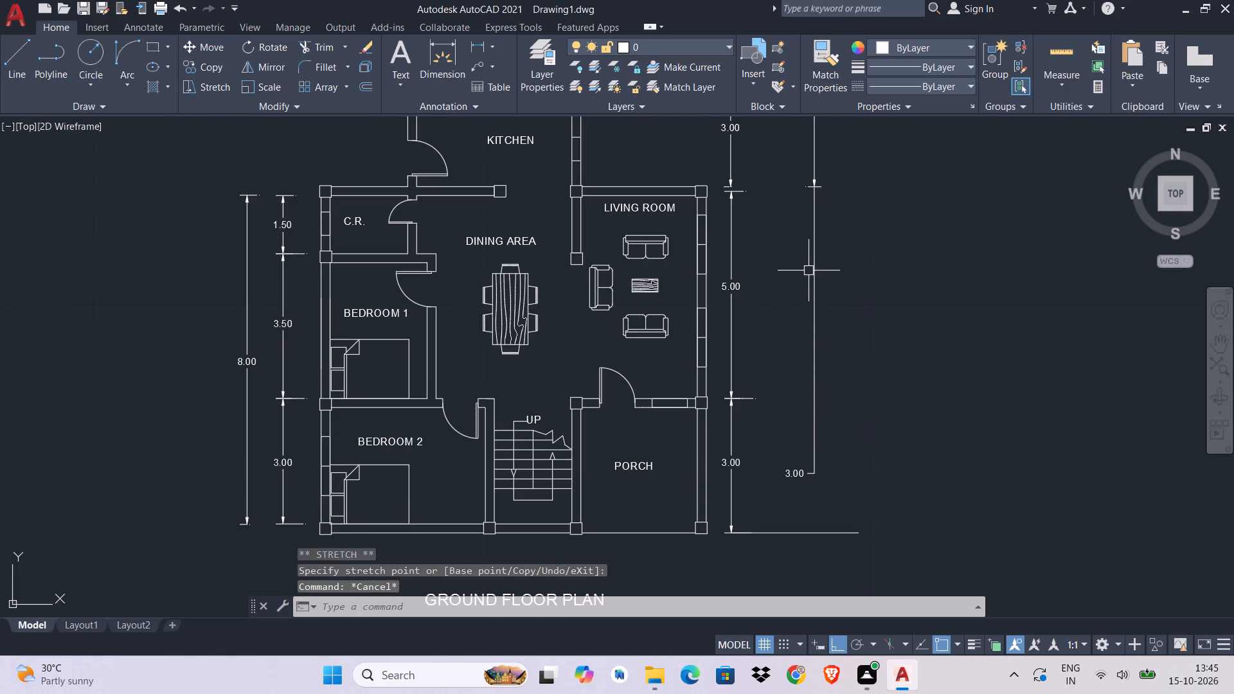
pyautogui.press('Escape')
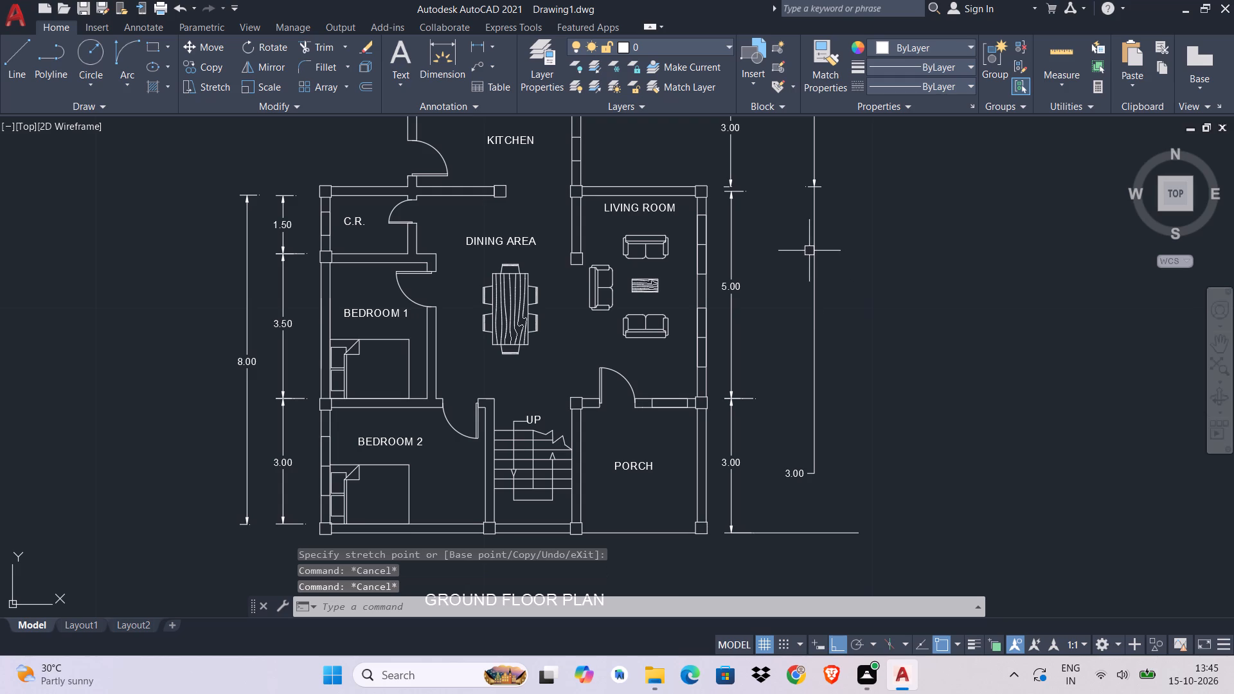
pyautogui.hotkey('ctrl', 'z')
# Stretch the outer 3.00 dimension's lower extension point straight down to the guide line at the porch's bottom wall.
pyautogui.click(802, 179)
pyautogui.scroll(3, 802, 179)
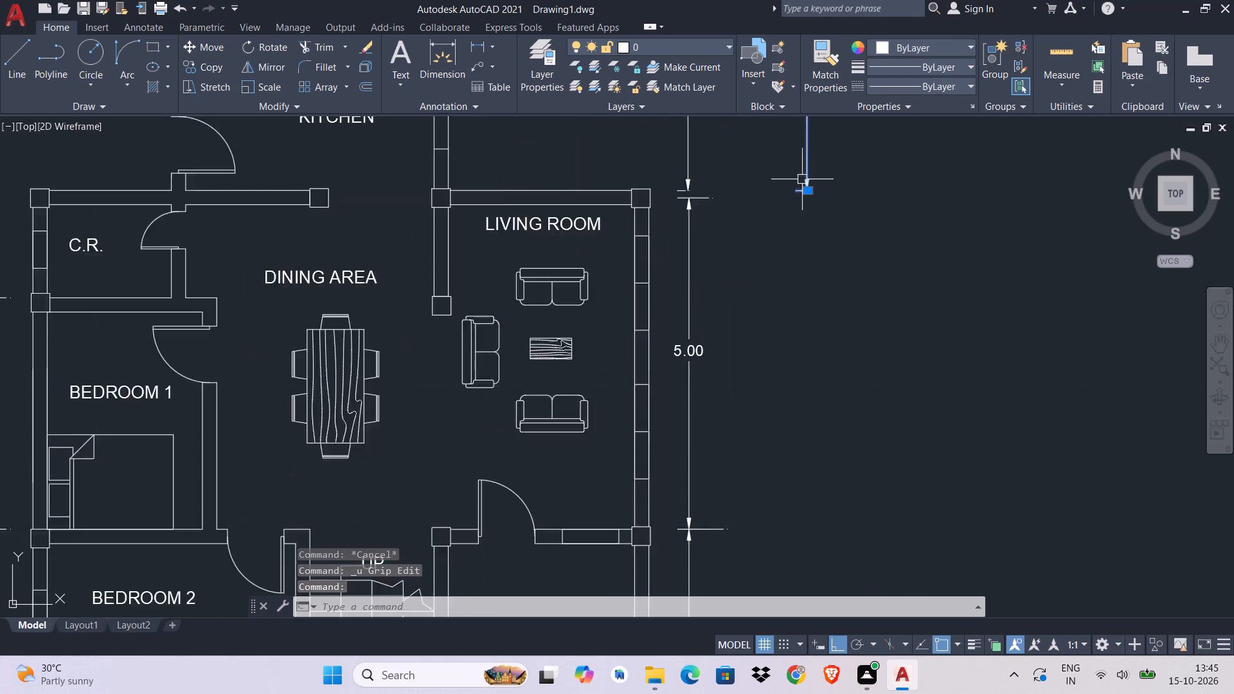
pyautogui.scroll(4, 802, 179)
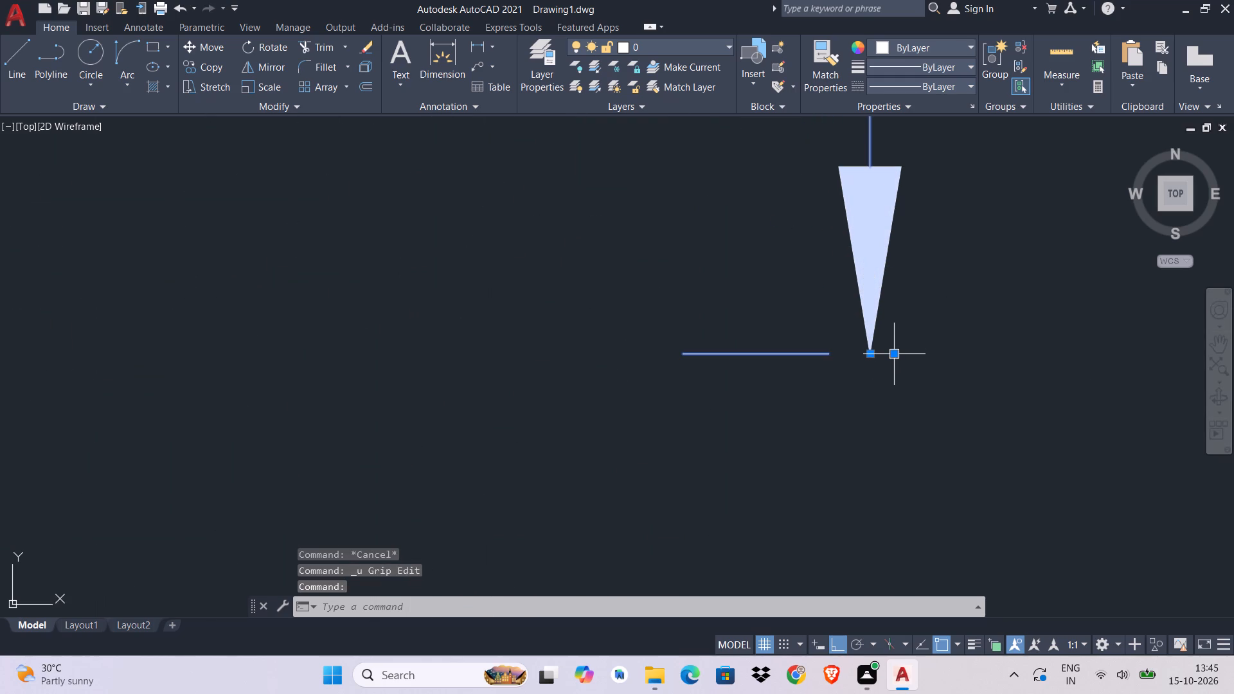
pyautogui.click(892, 353)
pyautogui.scroll(-4, 892, 353)
pyautogui.scroll(-3, 897, 410)
pyautogui.moveTo(898, 432); pyautogui.dragTo(771, 103, button='middle')
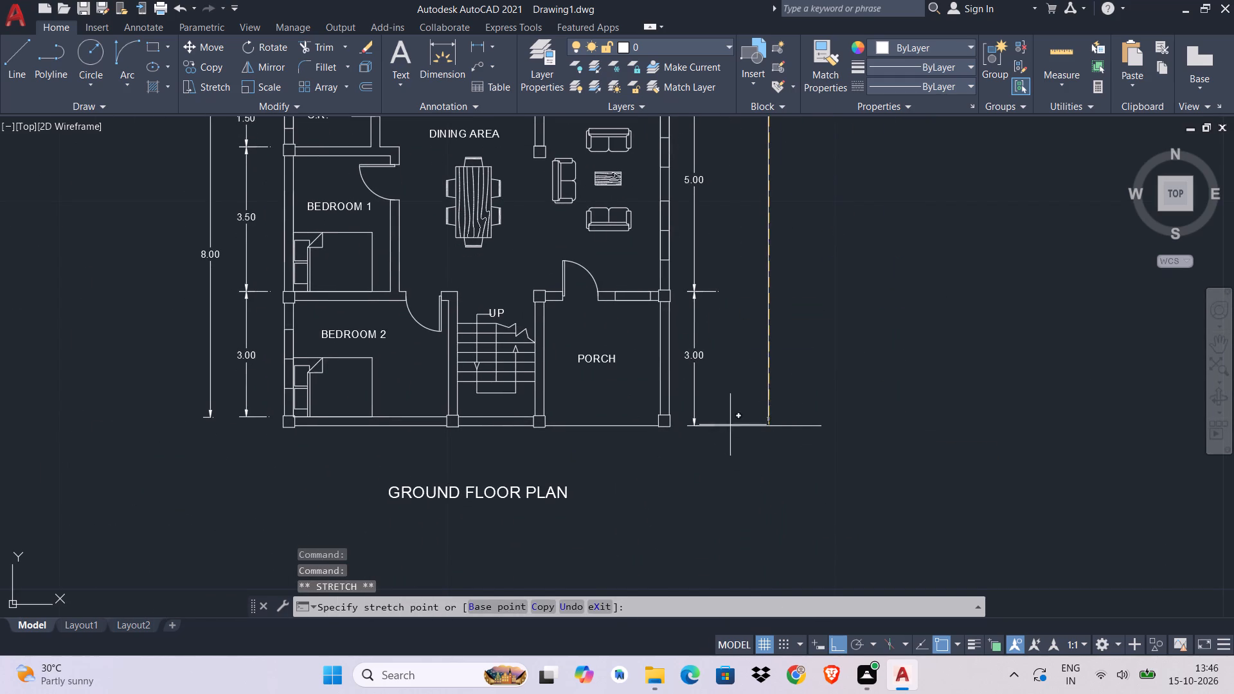
pyautogui.click(768, 429)
pyautogui.moveTo(806, 293); pyautogui.dragTo(790, 485, button='middle')
pyautogui.press('Escape')
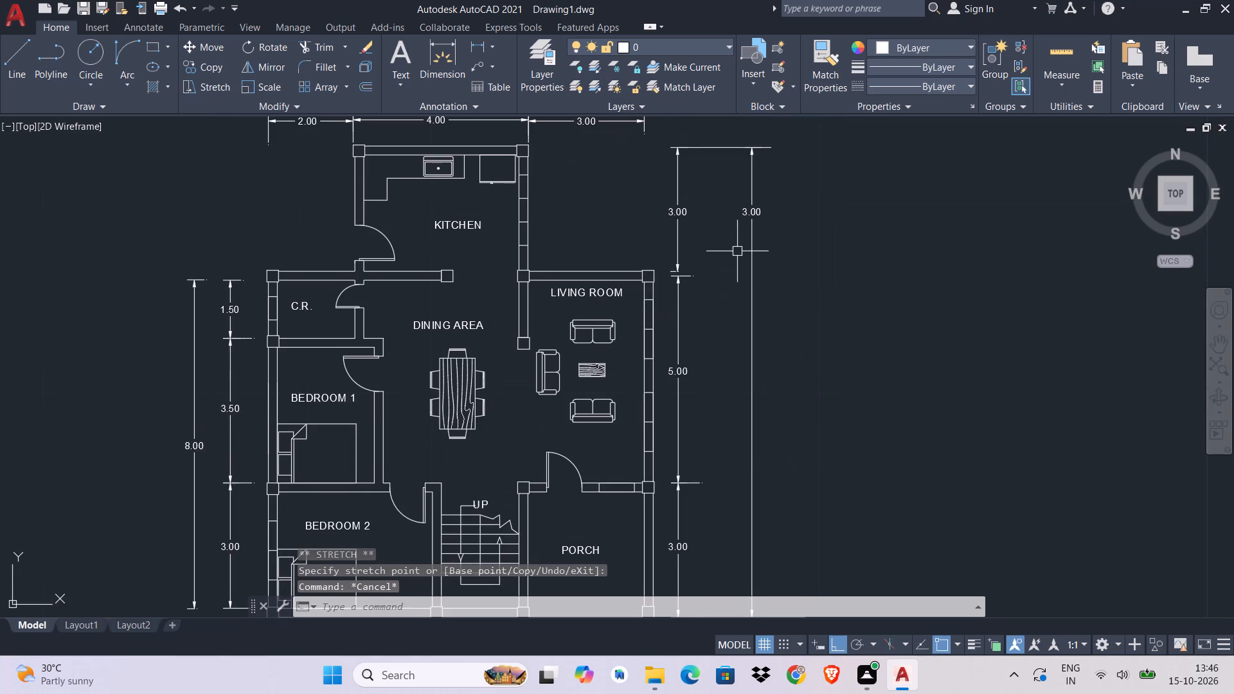
# Move the outer dimension's text down along its line to sit level with the living room's 5.00 text.
pyautogui.click(742, 211)
pyautogui.click(751, 212)
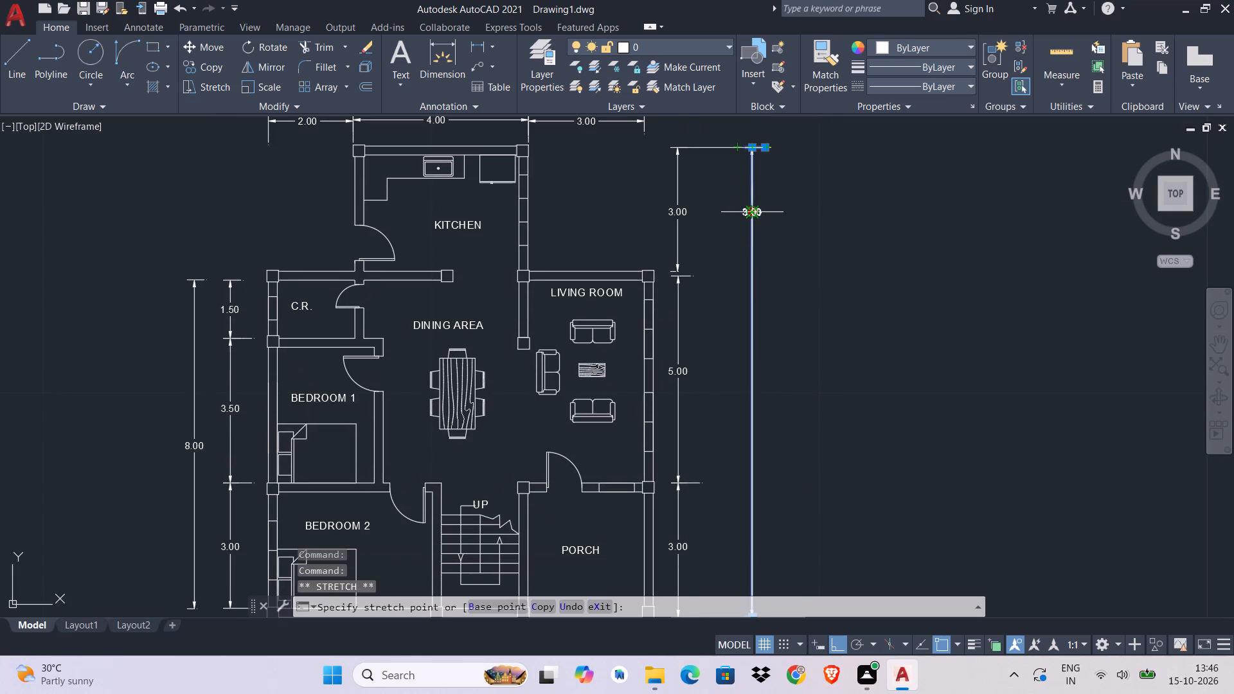
pyautogui.click(747, 372)
pyautogui.press('Escape')
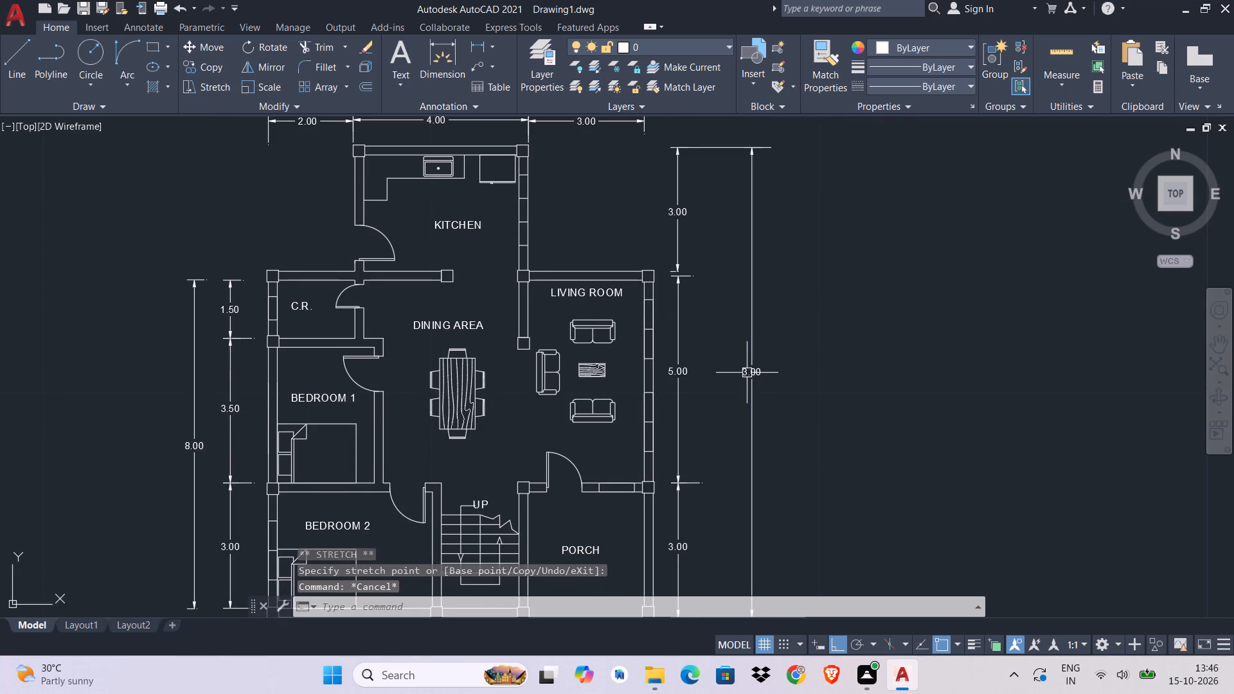
# Change the outer overall dimension's text to 11.00.
pyautogui.doubleClick(747, 373)
pyautogui.moveTo(761, 373); pyautogui.dragTo(706, 372)
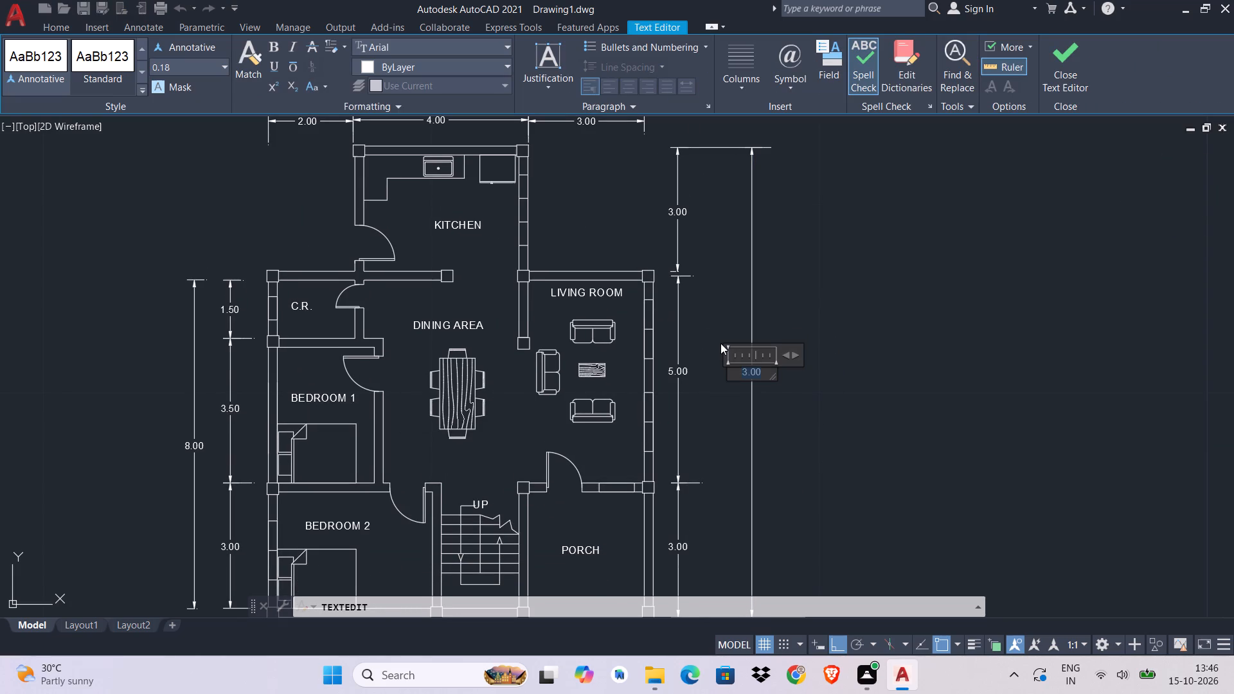
pyautogui.press('BackSpace')
pyautogui.write('11.00')
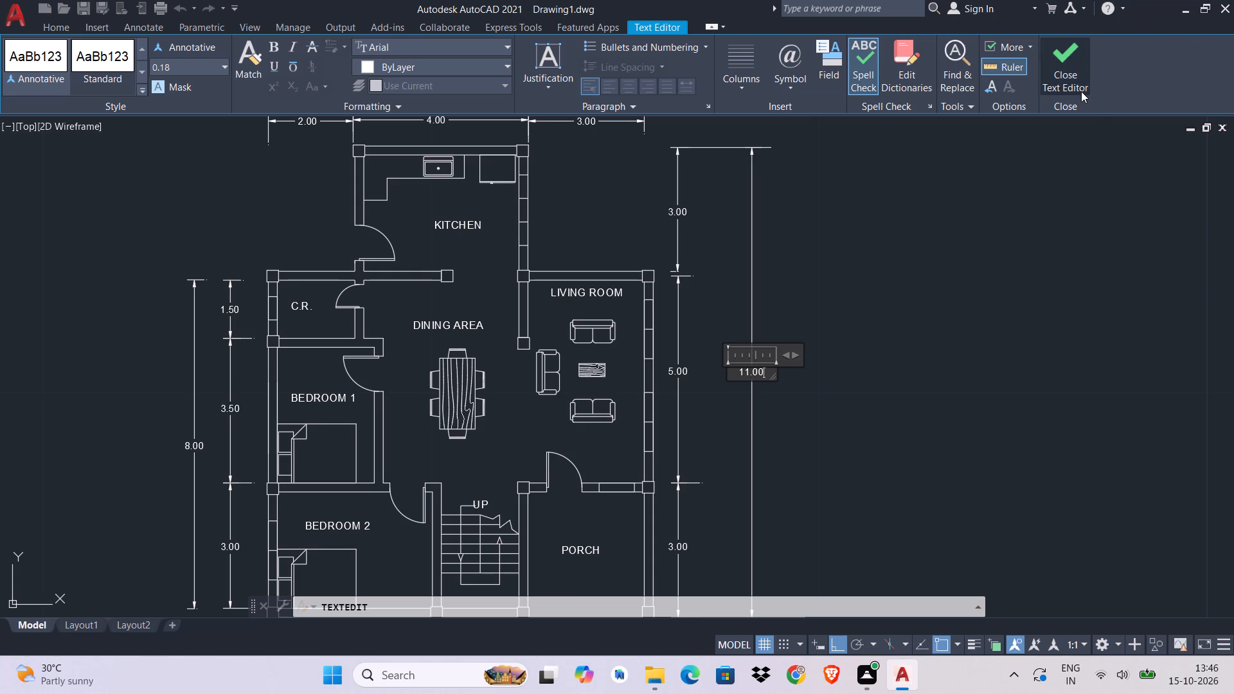
pyautogui.click(1081, 91)
pyautogui.press('Escape')
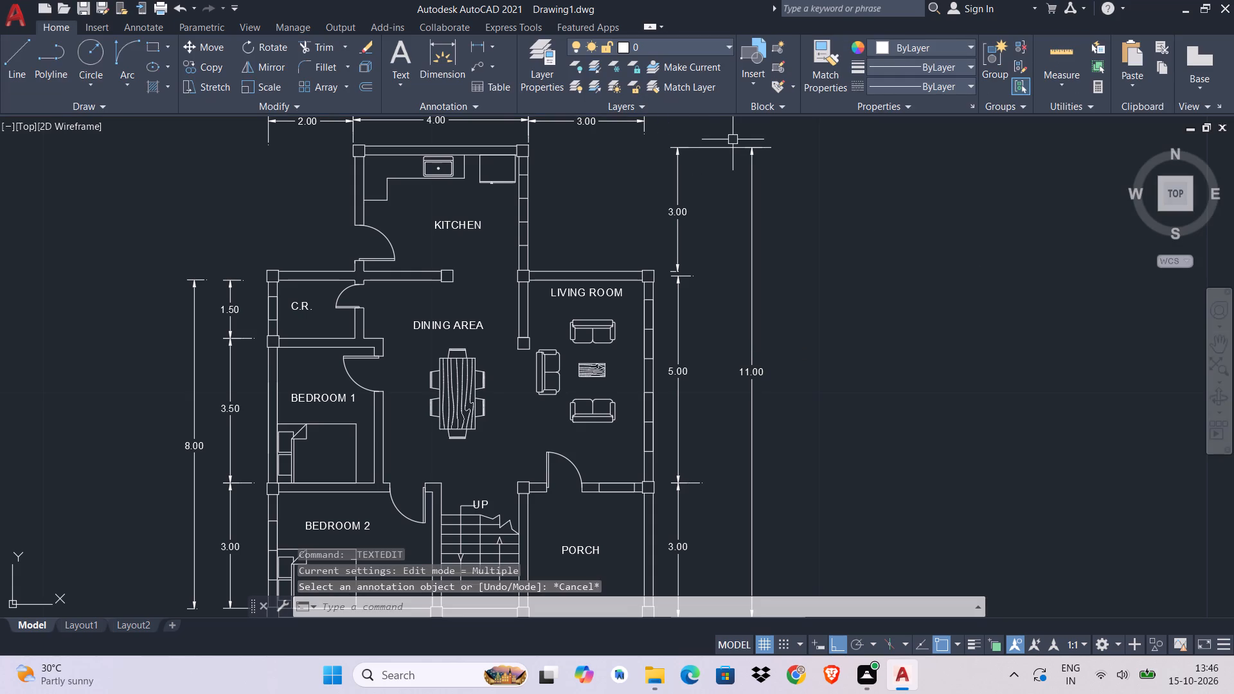
# Erase the two horizontal guide lines at the upper and lower ends of the 11.00 dimension.
pyautogui.moveTo(733, 138); pyautogui.dragTo(729, 150)
pyautogui.click(703, 182)
pyautogui.press('Delete')
pyautogui.scroll(-1, 729, 346)
pyautogui.moveTo(729, 346); pyautogui.dragTo(717, 140, button='middle')
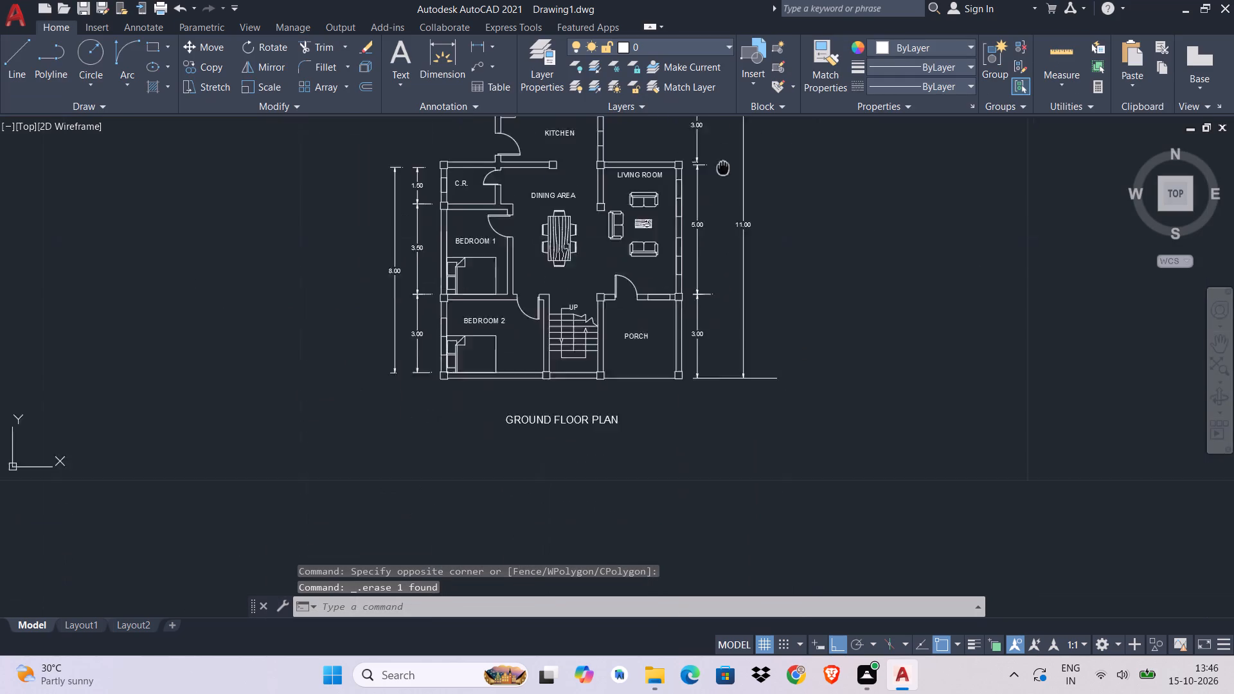
pyautogui.moveTo(717, 140); pyautogui.dragTo(713, 123, button='middle')
pyautogui.click(807, 278)
pyautogui.click(738, 334)
pyautogui.press('Delete')
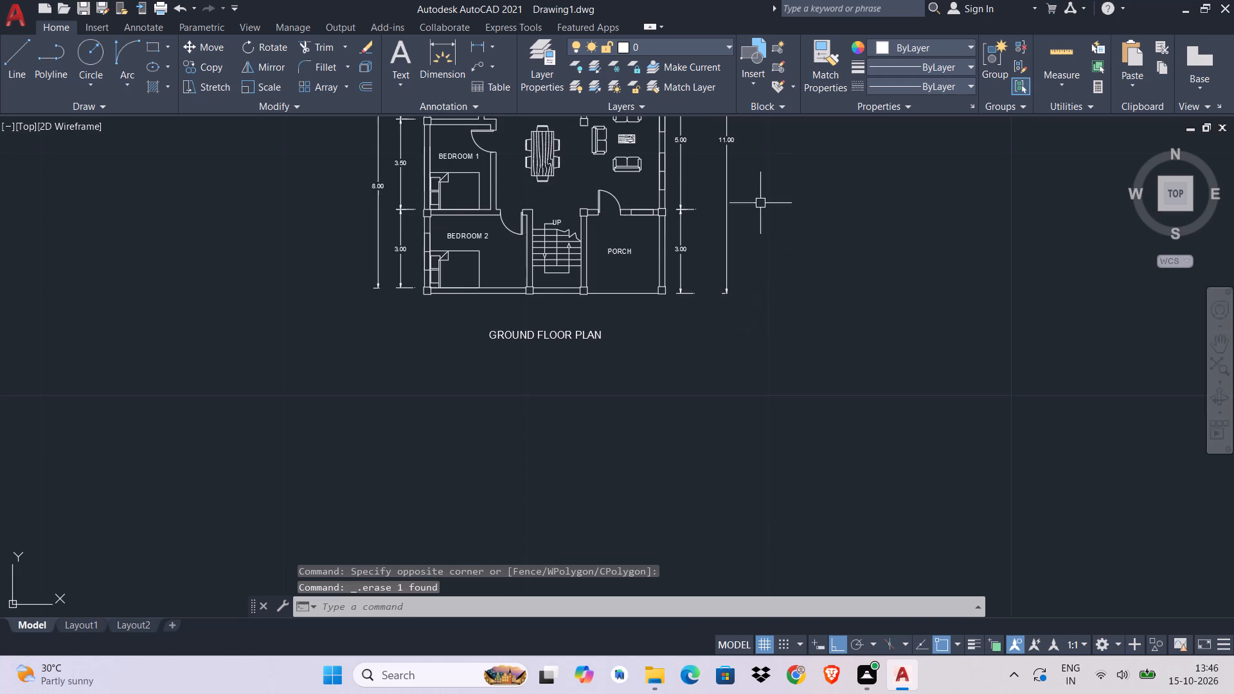
# Shift the 11.00 dimension line inward, closer to the chain of 3.00, 5.00 and 3.00 dimensions.
pyautogui.moveTo(758, 172); pyautogui.dragTo(744, 400, button='middle')
pyautogui.scroll(2, 724, 387)
pyautogui.click(686, 343)
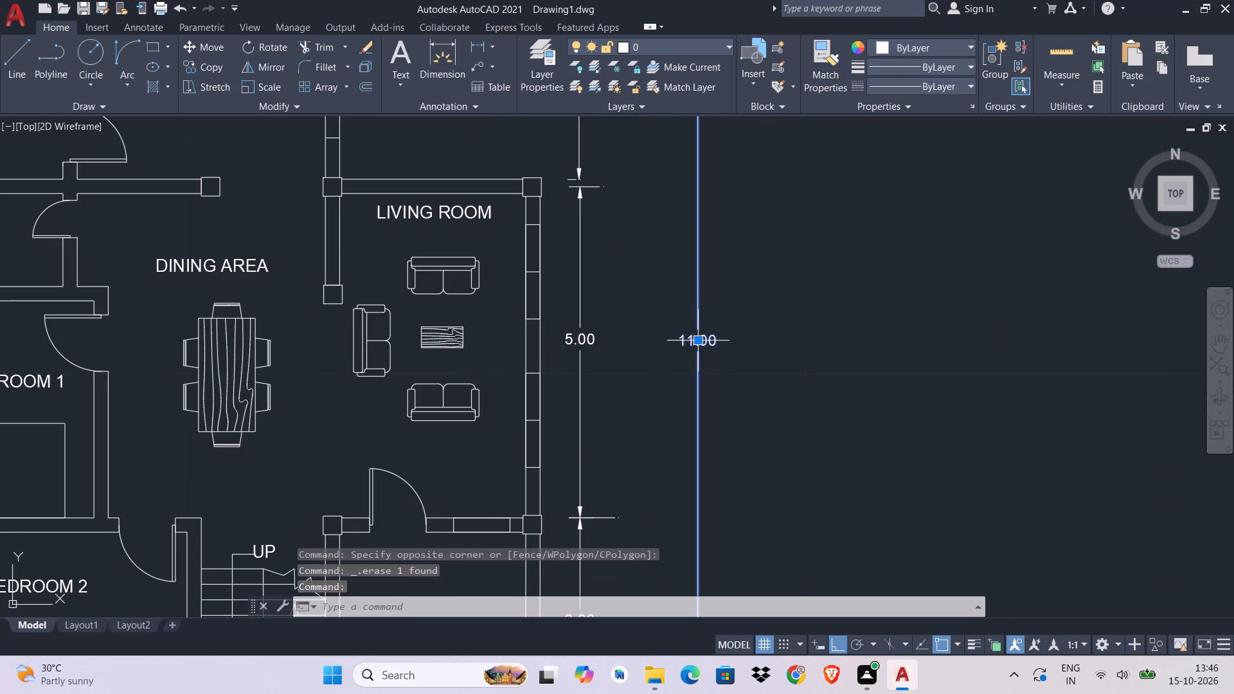
pyautogui.click(699, 342)
pyautogui.click(661, 340)
pyautogui.scroll(-2, 726, 382)
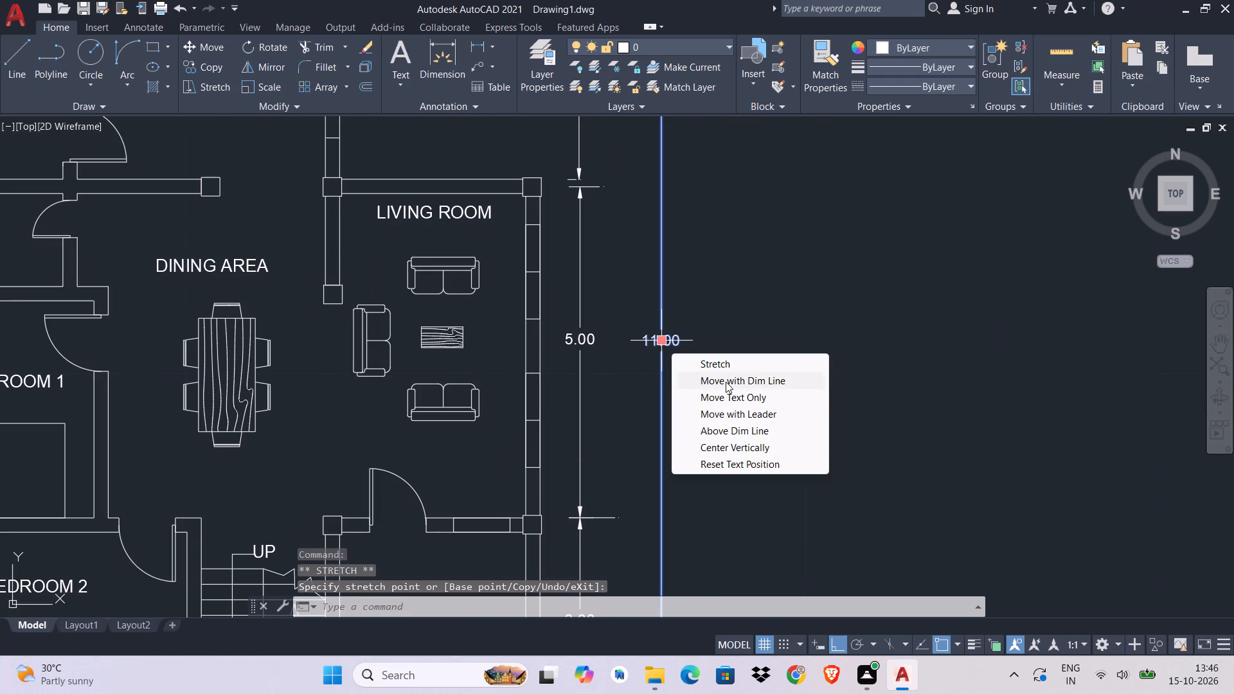
pyautogui.moveTo(726, 382); pyautogui.dragTo(850, 268, button='middle')
pyautogui.press('Tab')
pyautogui.press('Escape')
# Move the GROUND FLOOR PLAN title straight down, farther below the plan.
pyautogui.scroll(-1, 678, 377)
pyautogui.moveTo(678, 377); pyautogui.dragTo(786, 337, button='middle')
pyautogui.scroll(-1, 786, 337)
pyautogui.moveTo(742, 425); pyautogui.dragTo(855, 343, button='middle')
pyautogui.moveTo(767, 398); pyautogui.dragTo(762, 257, button='middle')
pyautogui.scroll(3, 735, 310)
pyautogui.click(739, 247)
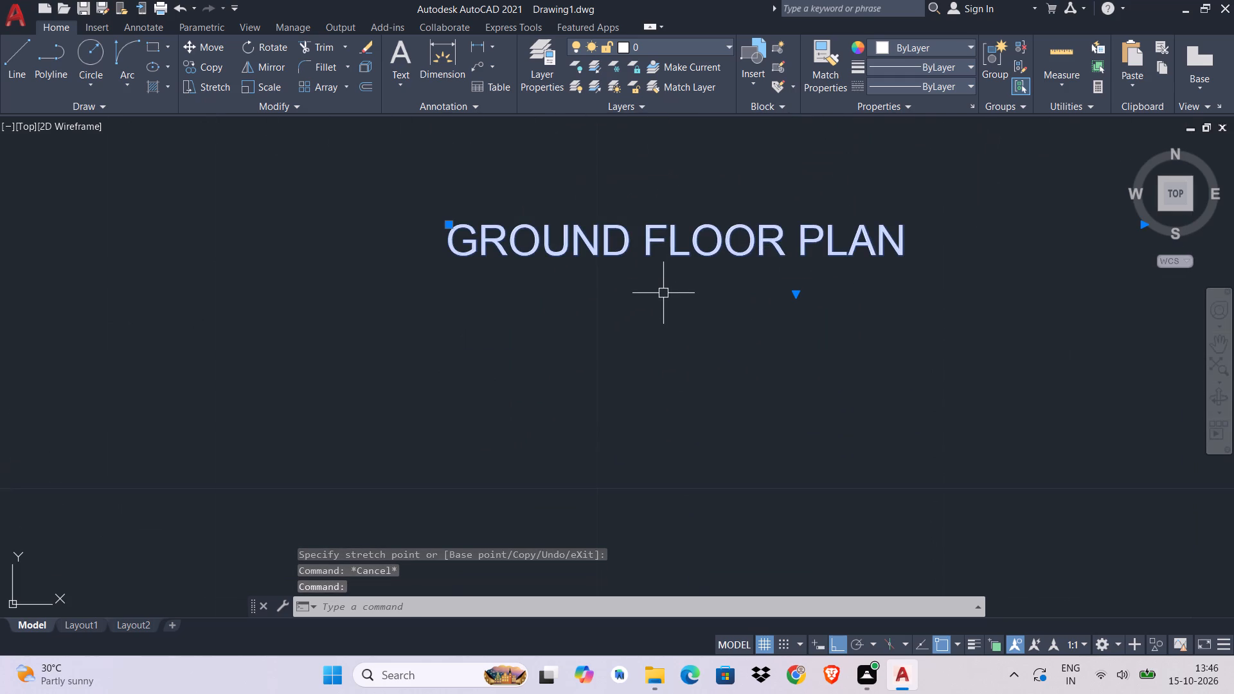
pyautogui.press('m')
pyautogui.press('space')
pyautogui.click(686, 251)
pyautogui.click(663, 359)
# Copy the 2.00 dimension from above the plan straight down to just below Bedroom 2's bottom wall.
pyautogui.scroll(-3, 693, 343)
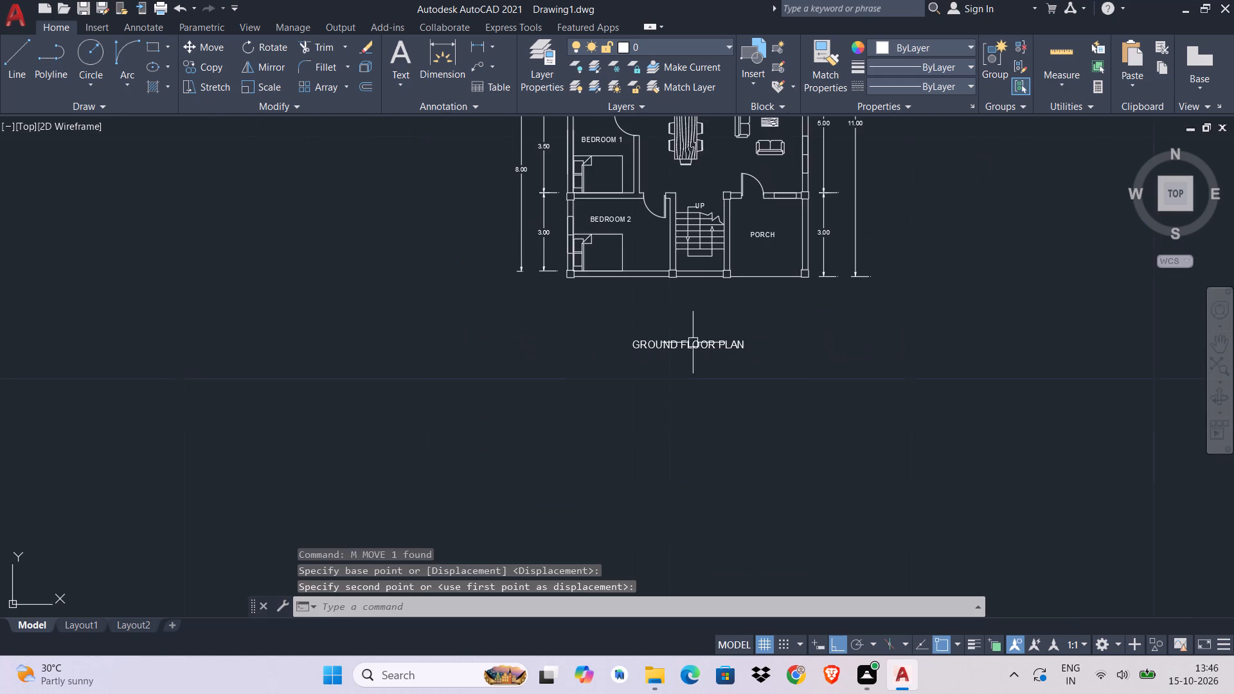
pyautogui.scroll(4, 552, 273)
pyautogui.scroll(-3, 592, 252)
pyautogui.moveTo(639, 249); pyautogui.dragTo(625, 519, button='middle')
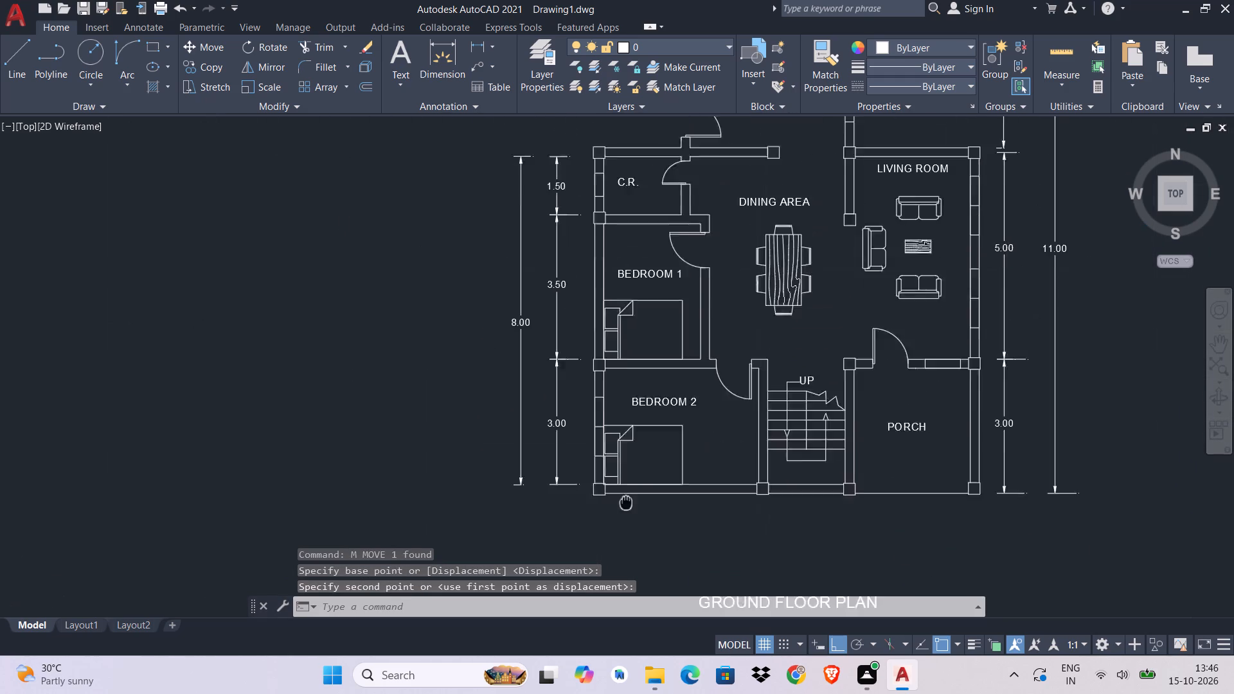
pyautogui.moveTo(625, 519); pyautogui.dragTo(623, 535, button='middle')
pyautogui.moveTo(695, 166); pyautogui.dragTo(676, 415, button='middle')
pyautogui.click(611, 293)
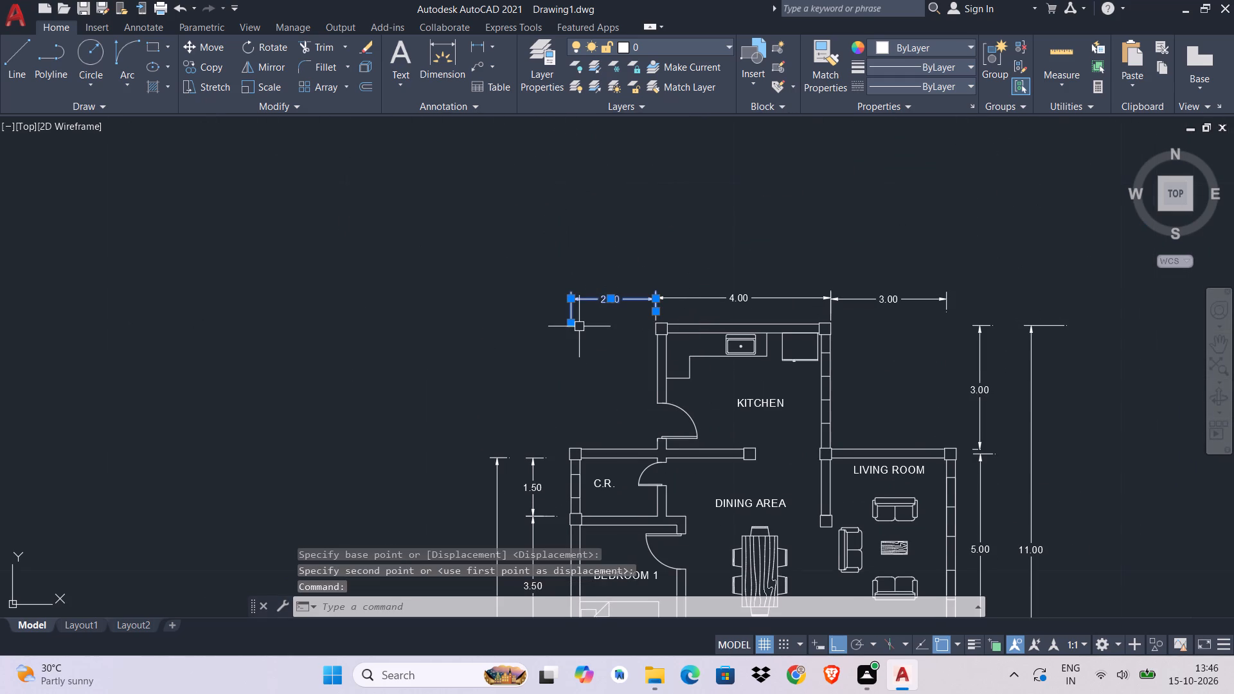
pyautogui.press('c')
pyautogui.write('O')
pyautogui.press('space')
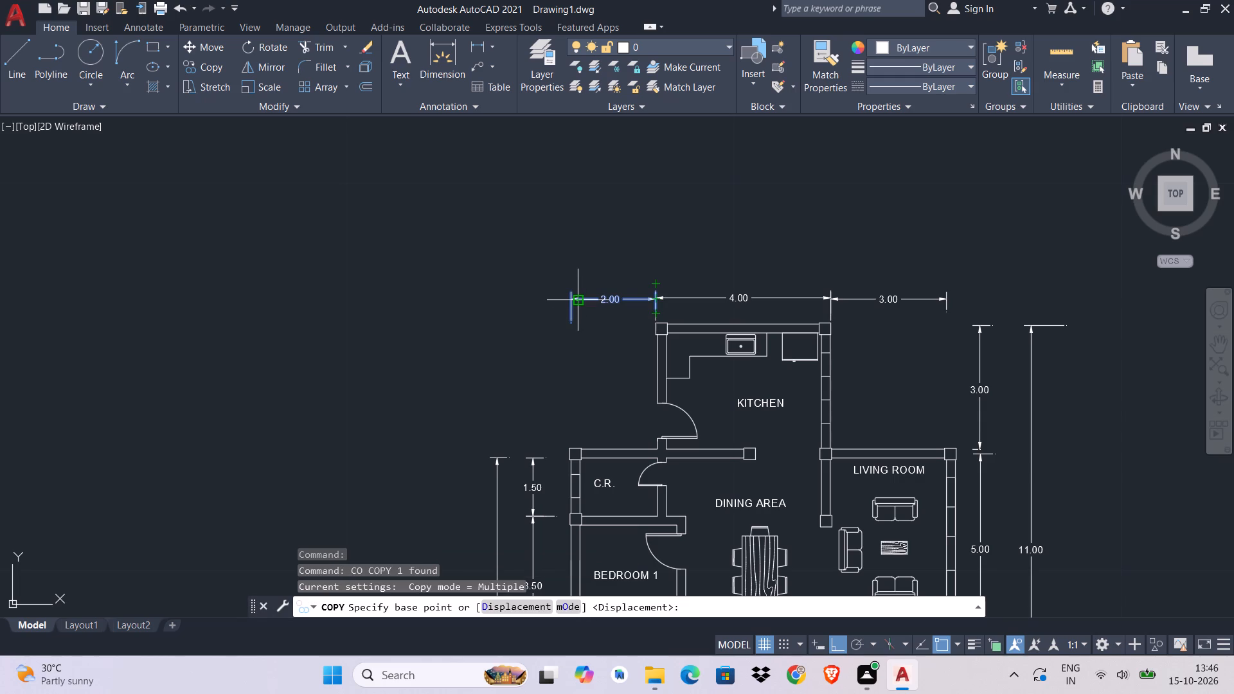
pyautogui.click(568, 304)
pyautogui.moveTo(568, 436); pyautogui.dragTo(590, 106, button='middle')
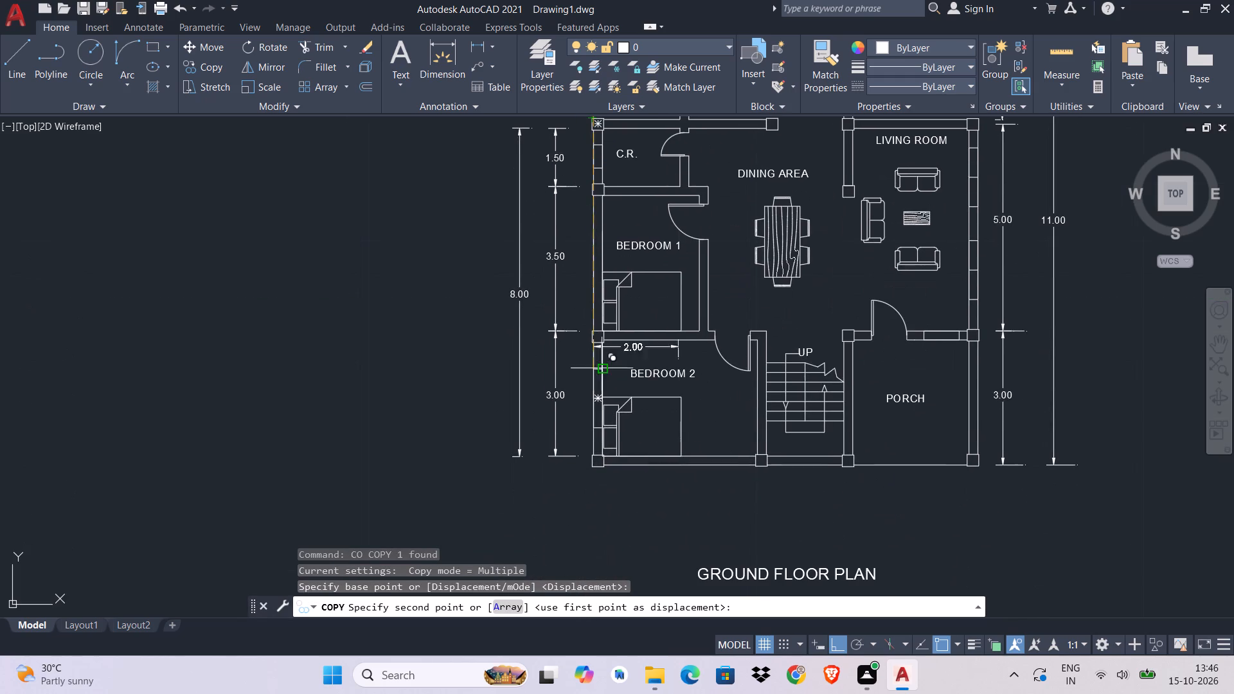
pyautogui.moveTo(605, 384); pyautogui.dragTo(594, 257, button='middle')
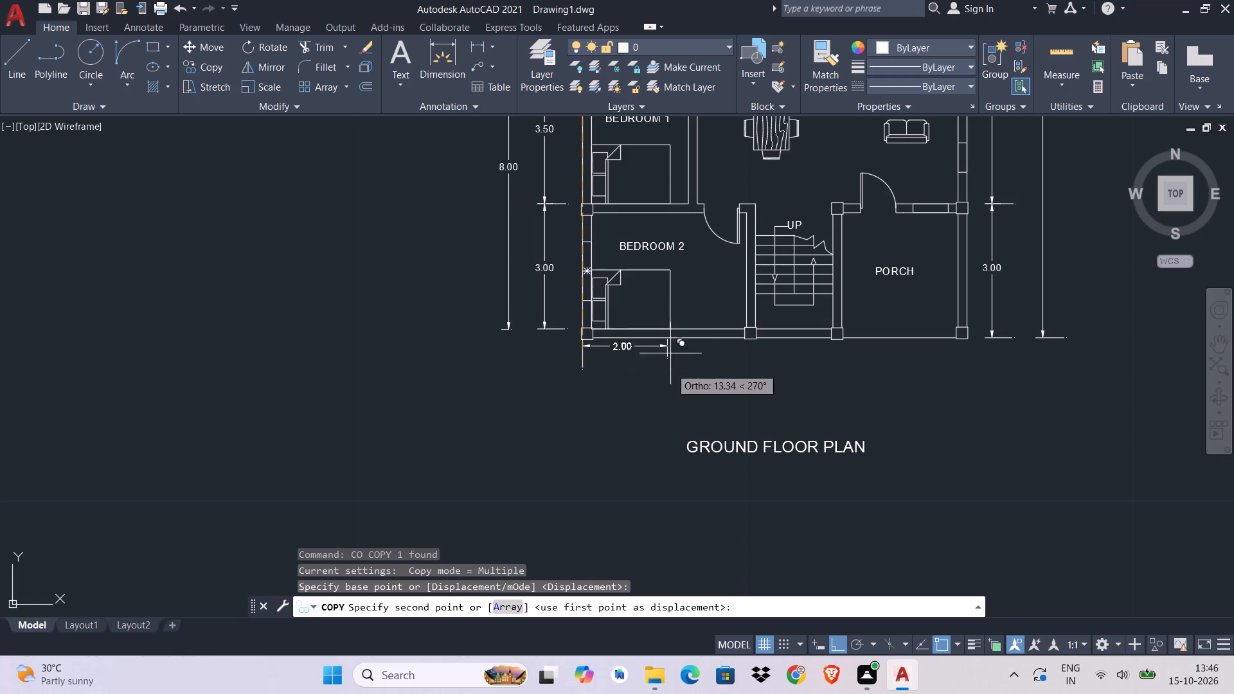
pyautogui.scroll(1, 677, 358)
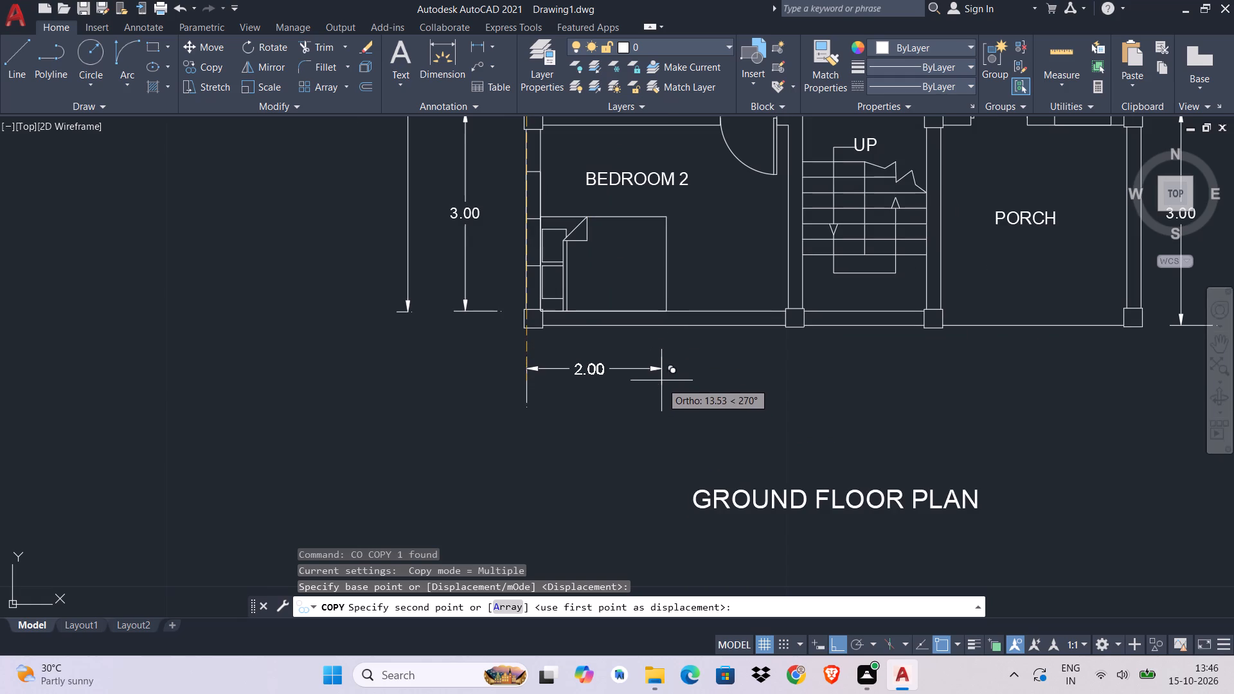
pyautogui.click(671, 369)
pyautogui.press('Escape')
# Stretch the copied 2.00 dimension below the plan to the porch's outer wall face, spanning the full plan width.
pyautogui.click(603, 360)
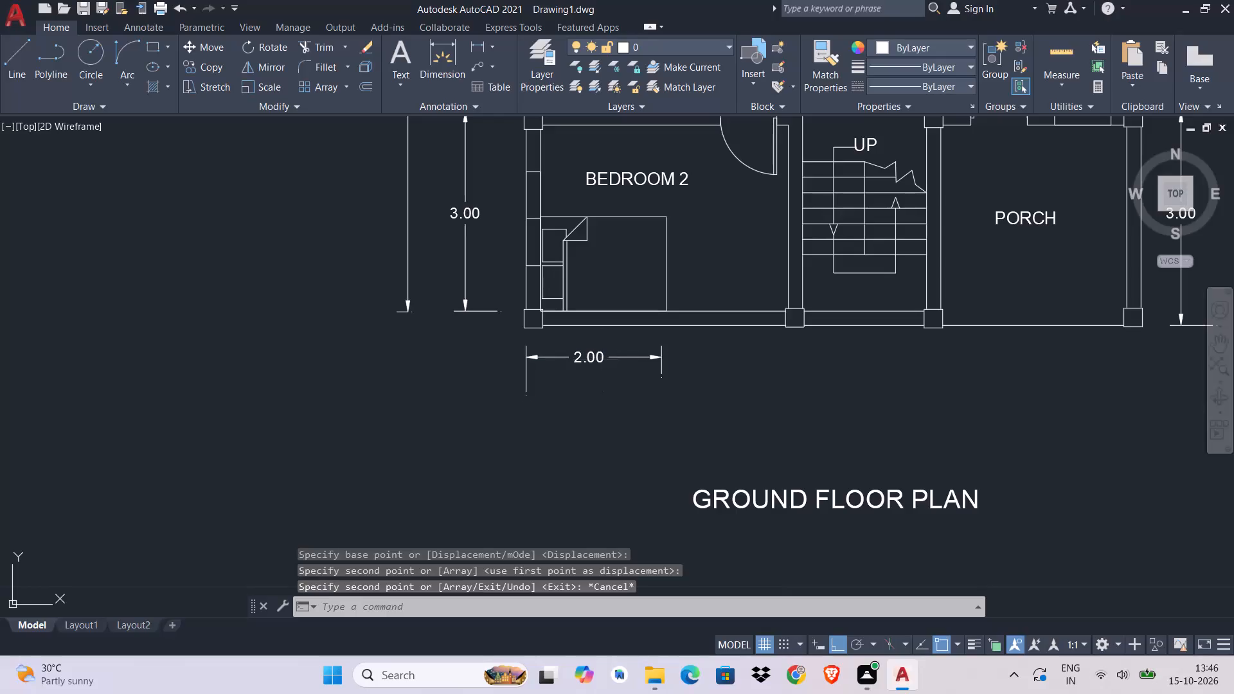
pyautogui.click(662, 380)
pyautogui.moveTo(662, 380); pyautogui.dragTo(0, 391, button='middle')
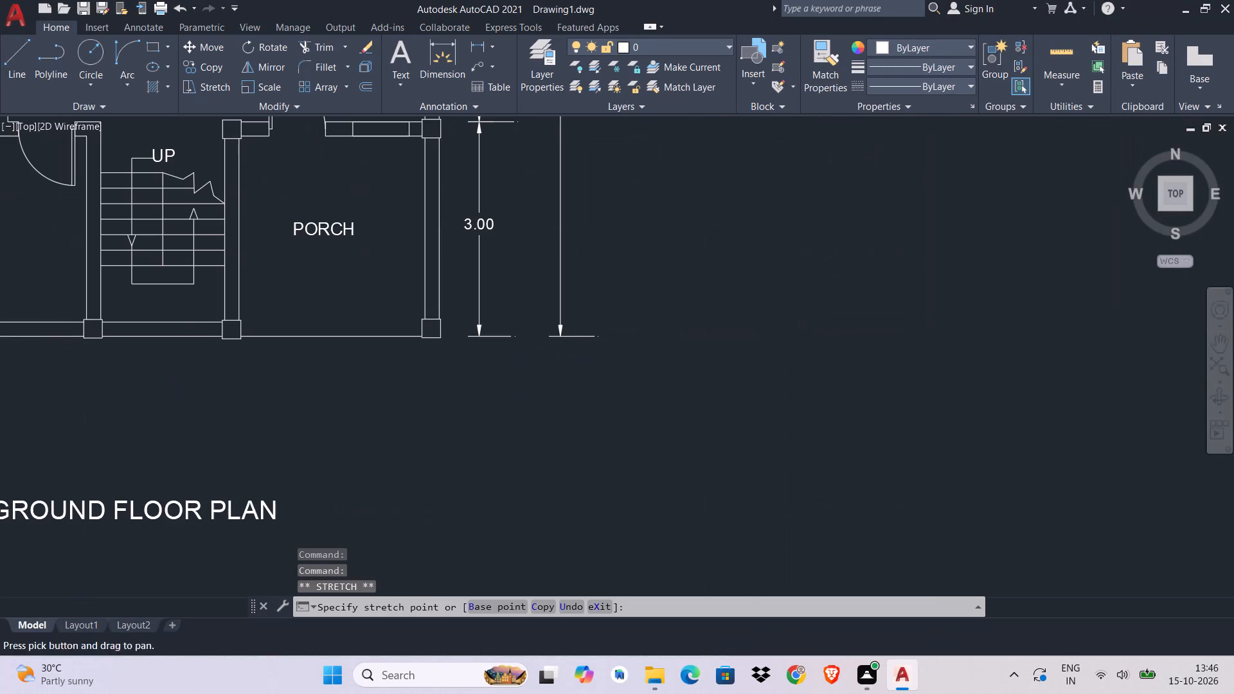
pyautogui.click(442, 364)
pyautogui.moveTo(465, 409); pyautogui.dragTo(851, 362, button='middle')
pyautogui.press('Escape')
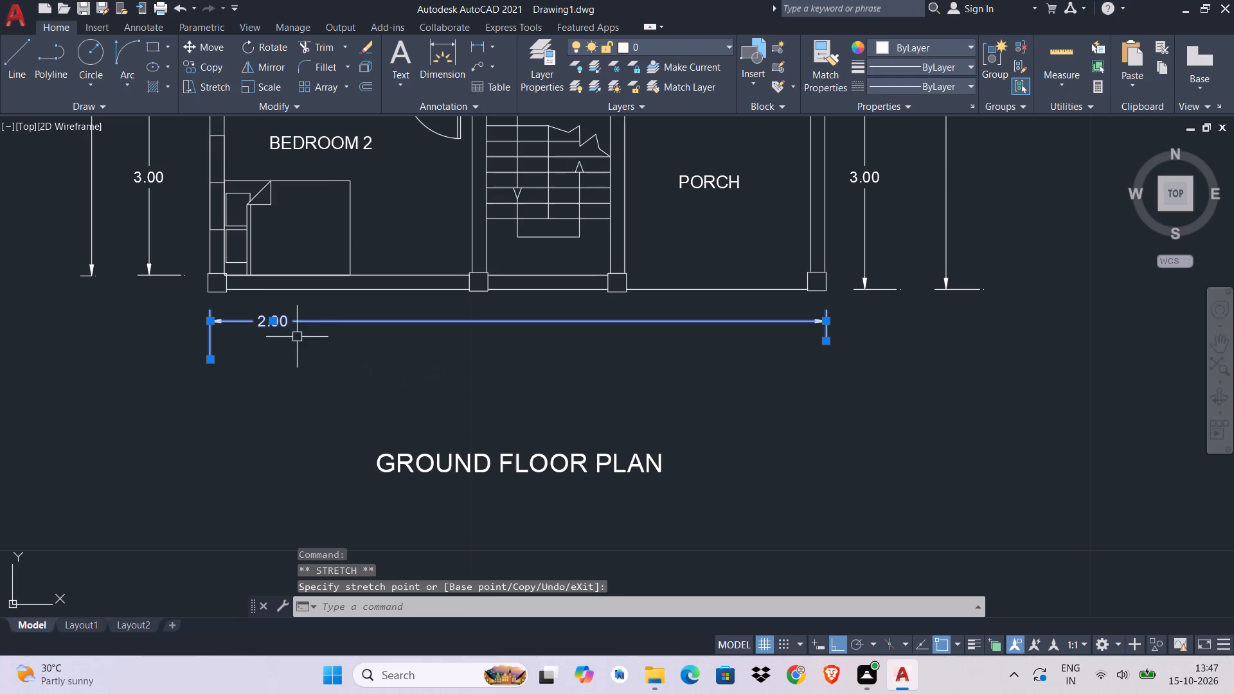
pyautogui.press('Escape')
# Shift the text of the full-width dimension below the plan to about the middle of its dimension line.
pyautogui.click(272, 326)
pyautogui.click(270, 318)
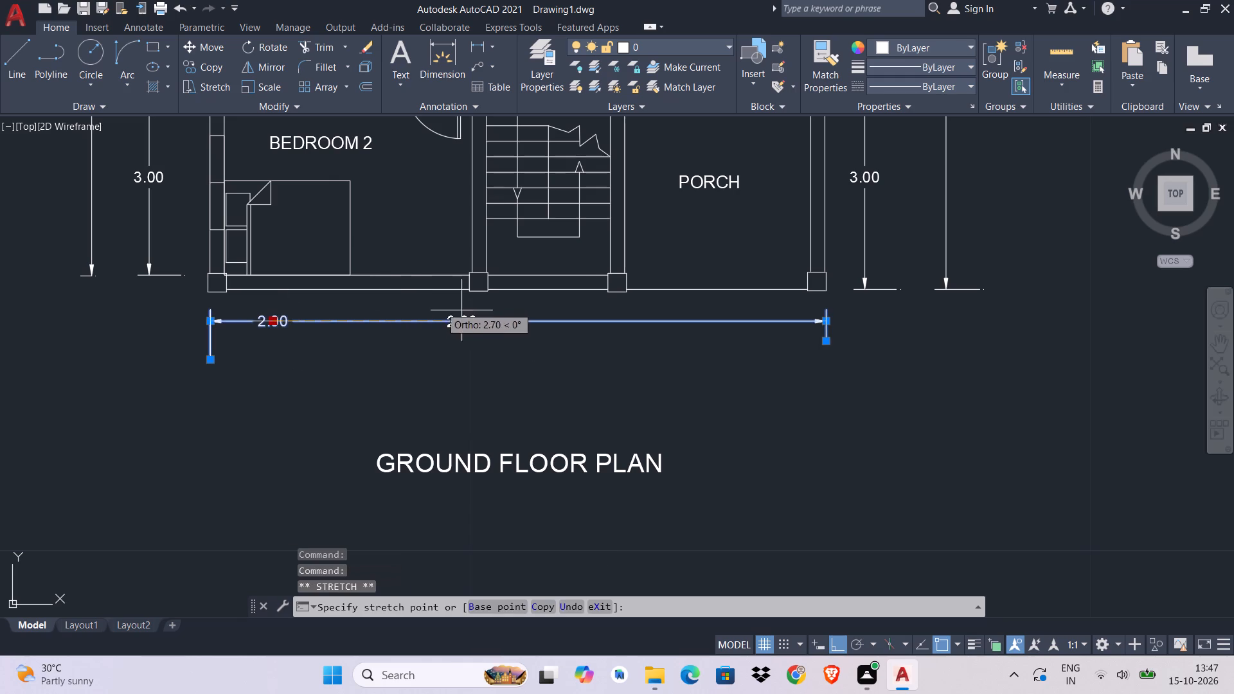
pyautogui.click(523, 321)
pyautogui.press('Escape')
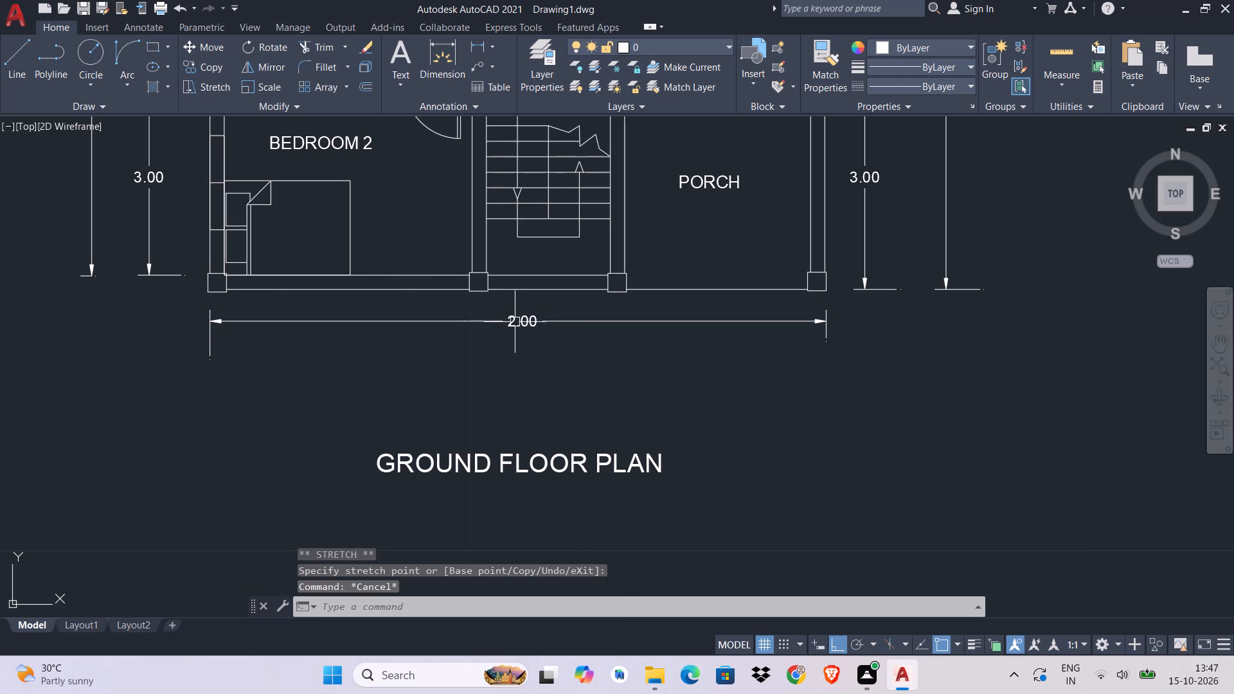
# Change the text of the full-width dimension below the plan to 9.00.
pyautogui.doubleClick(515, 322)
pyautogui.moveTo(539, 322); pyautogui.dragTo(498, 323)
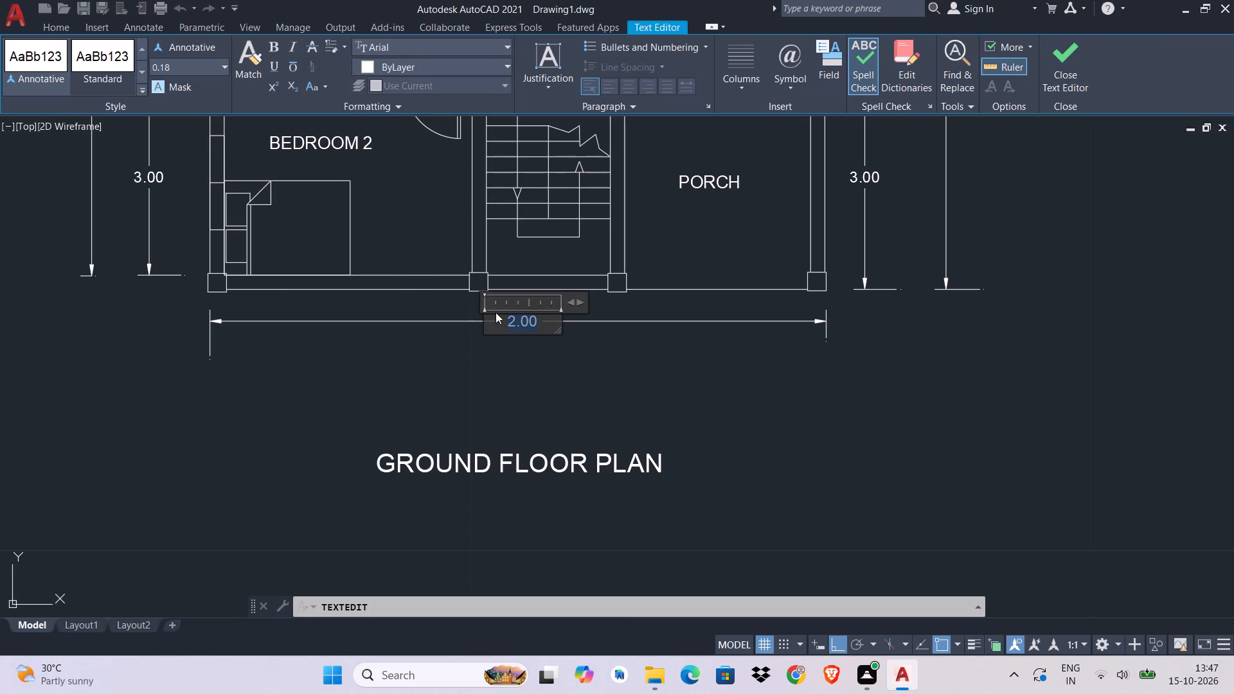
pyautogui.press('BackSpace')
pyautogui.press('9')
pyautogui.write('.00')
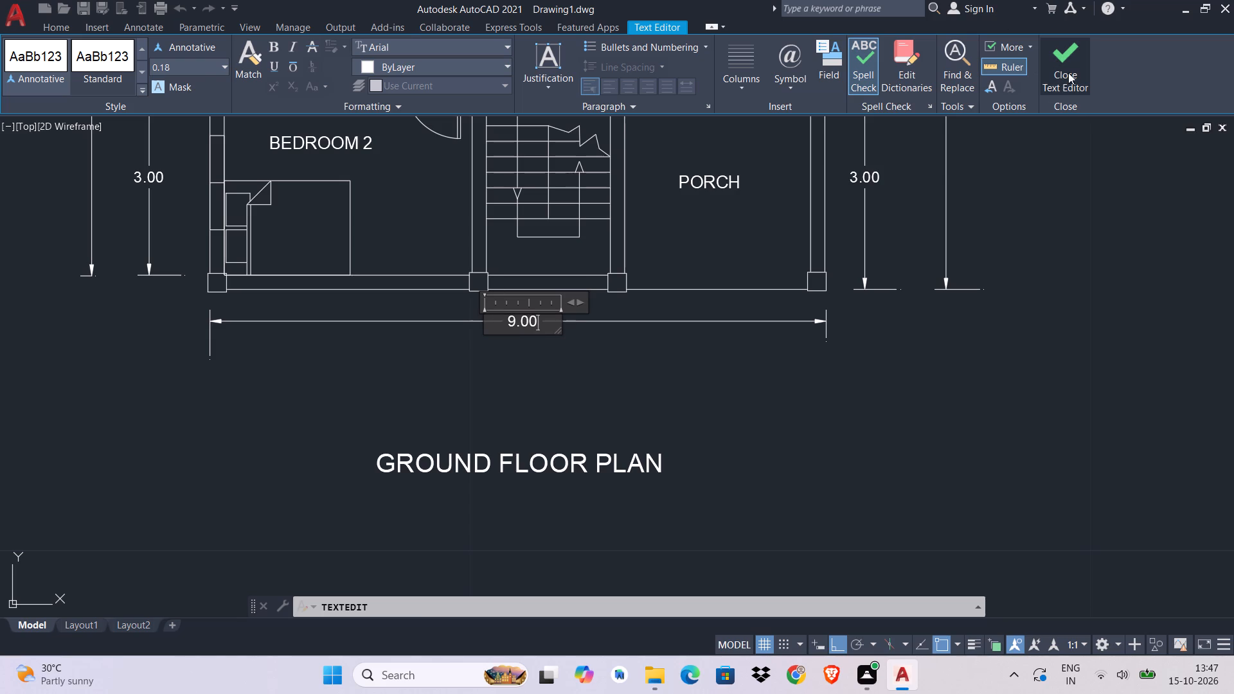
pyautogui.click(1069, 73)
pyautogui.press('Escape')
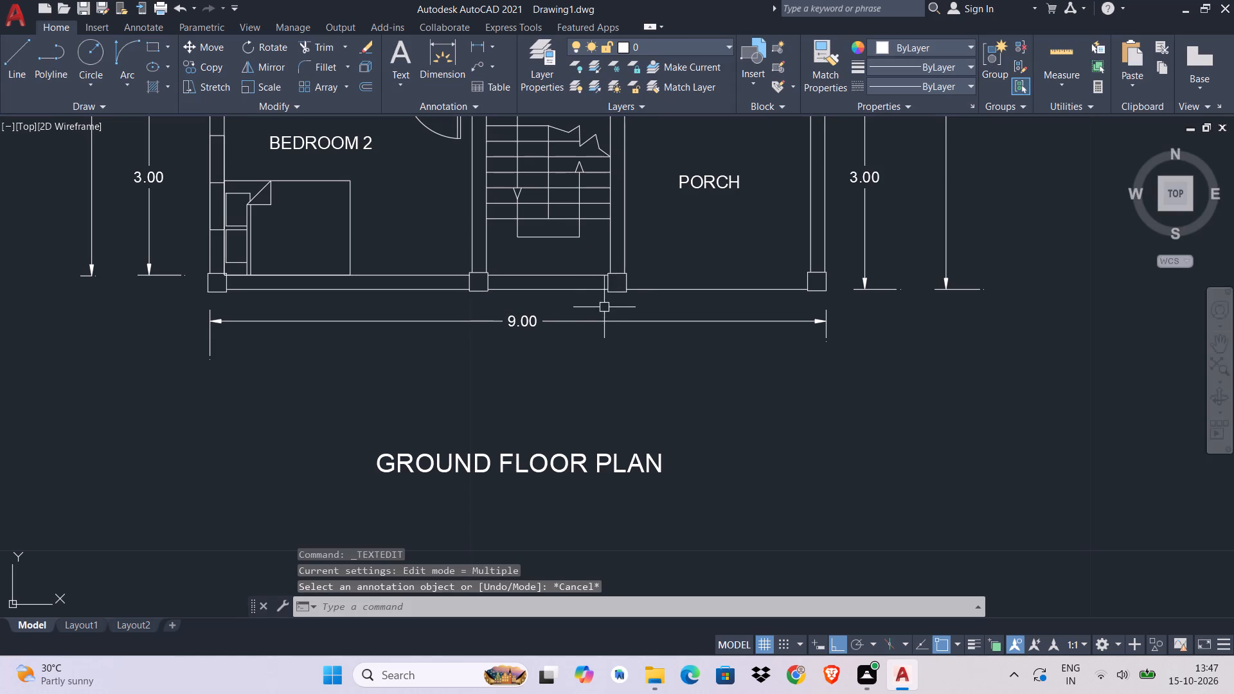
# Move the 9.00 dimension straight down, farther from the plan's bottom wall, leaving room for an inner dimension chain.
pyautogui.click(601, 311)
pyautogui.click(461, 361)
pyautogui.press('m')
pyautogui.press('space')
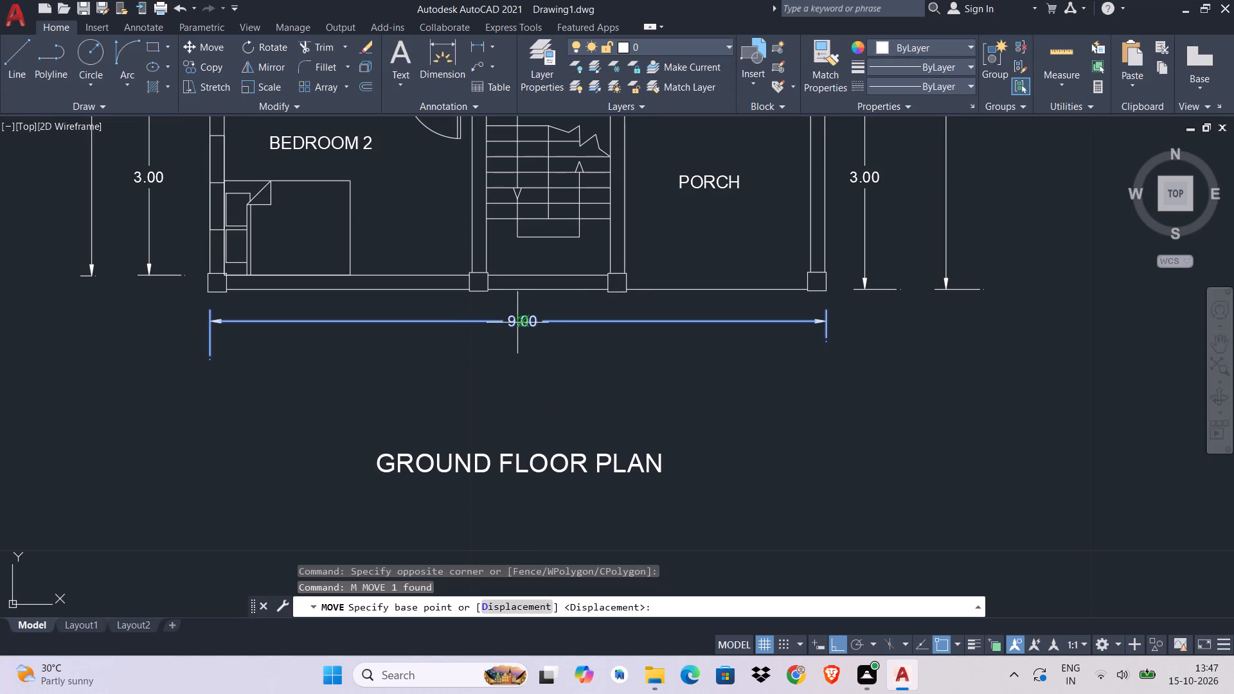
pyautogui.click(523, 320)
pyautogui.click(517, 351)
pyautogui.moveTo(648, 333); pyautogui.dragTo(790, 367, button='middle')
pyautogui.press('Escape')
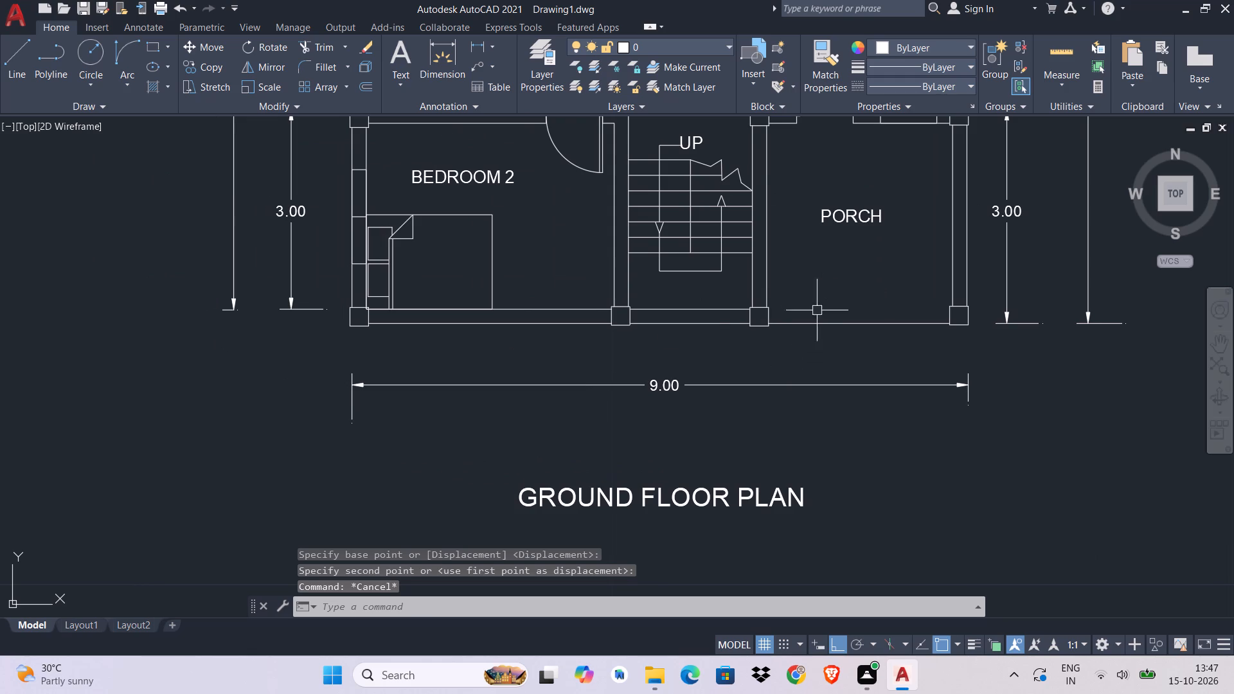
# Copy the 2.00 dimension from above the plan straight down between Bedroom 2's bottom wall and the 9.00 dimension.
pyautogui.scroll(-4, 645, 419)
pyautogui.scroll(2, 638, 292)
pyautogui.click(562, 283)
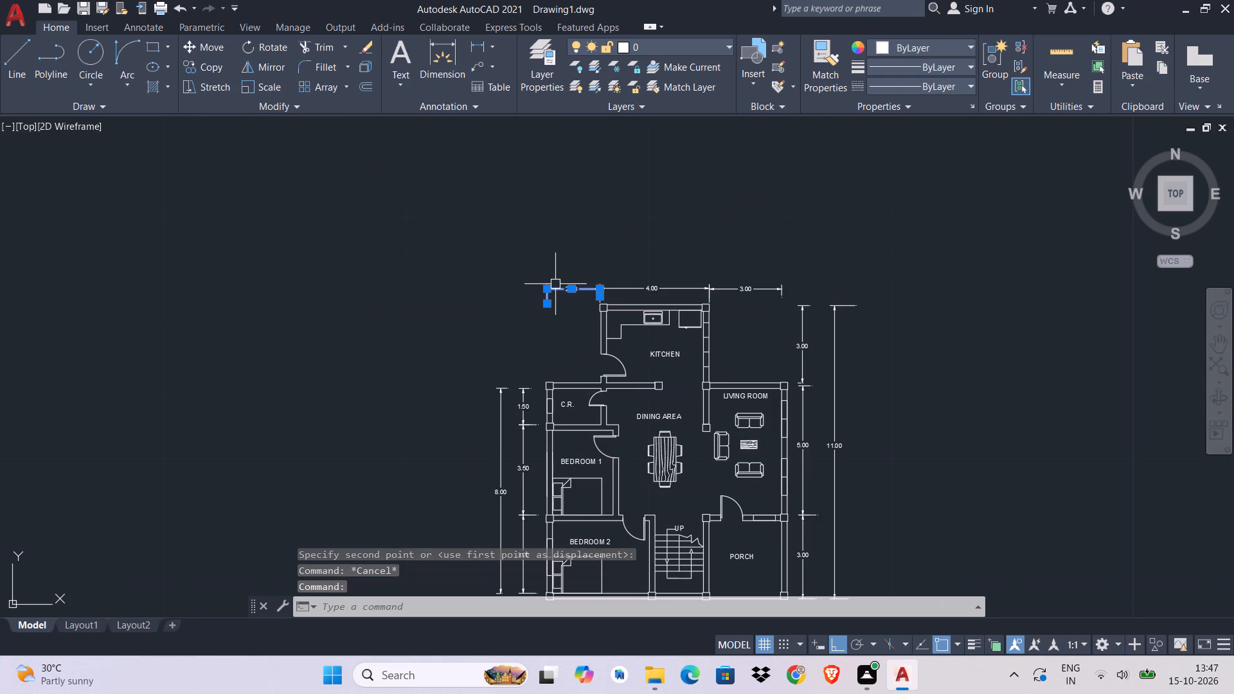
pyautogui.write('CO')
pyautogui.press('space')
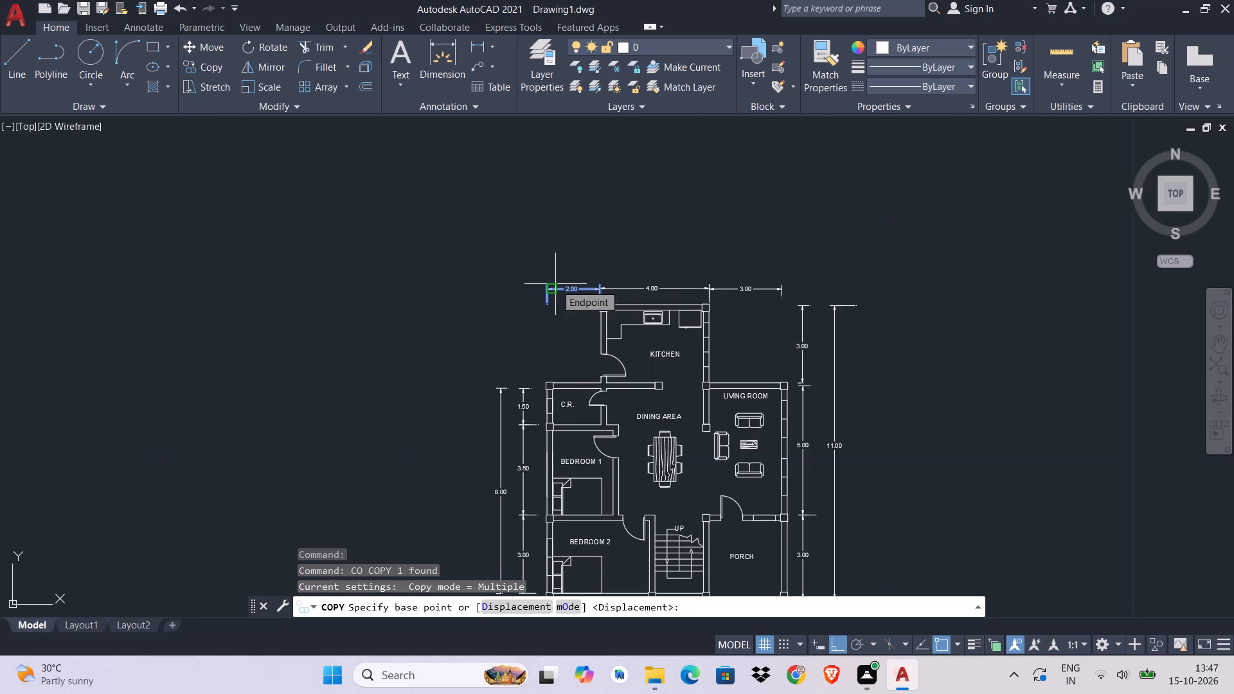
pyautogui.click(544, 291)
pyautogui.moveTo(546, 461); pyautogui.dragTo(545, 216, button='middle')
pyautogui.scroll(1, 546, 235)
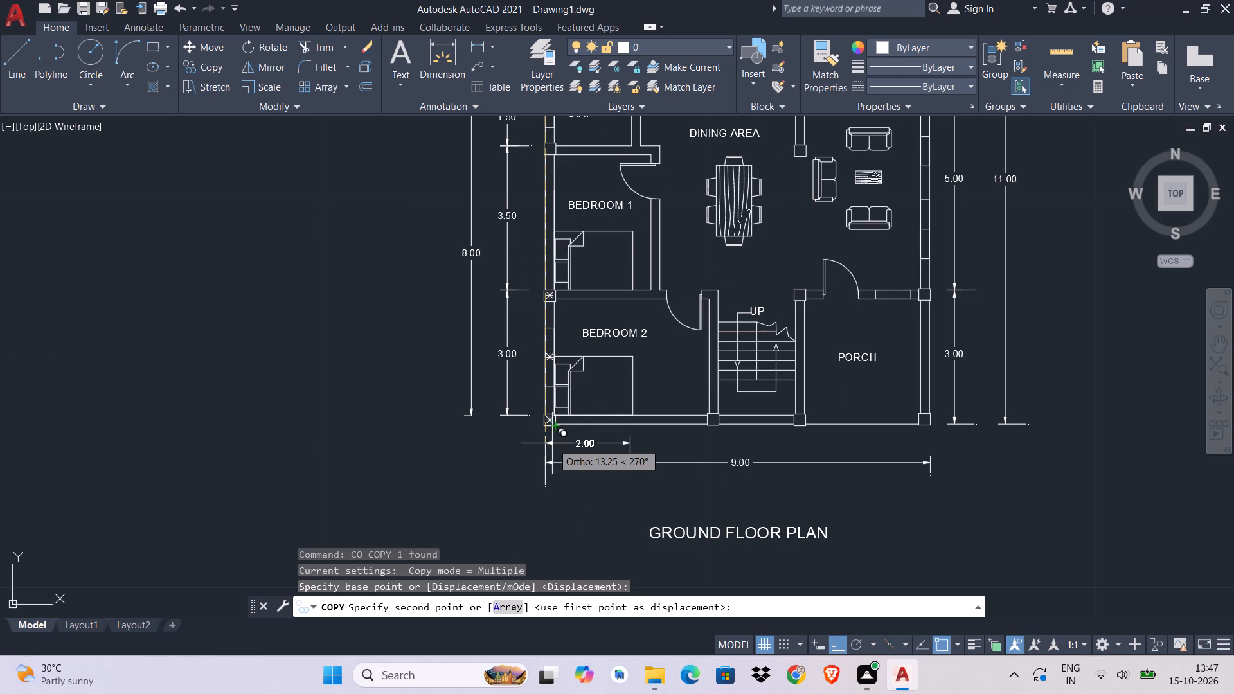
pyautogui.scroll(3, 552, 443)
pyautogui.click(552, 421)
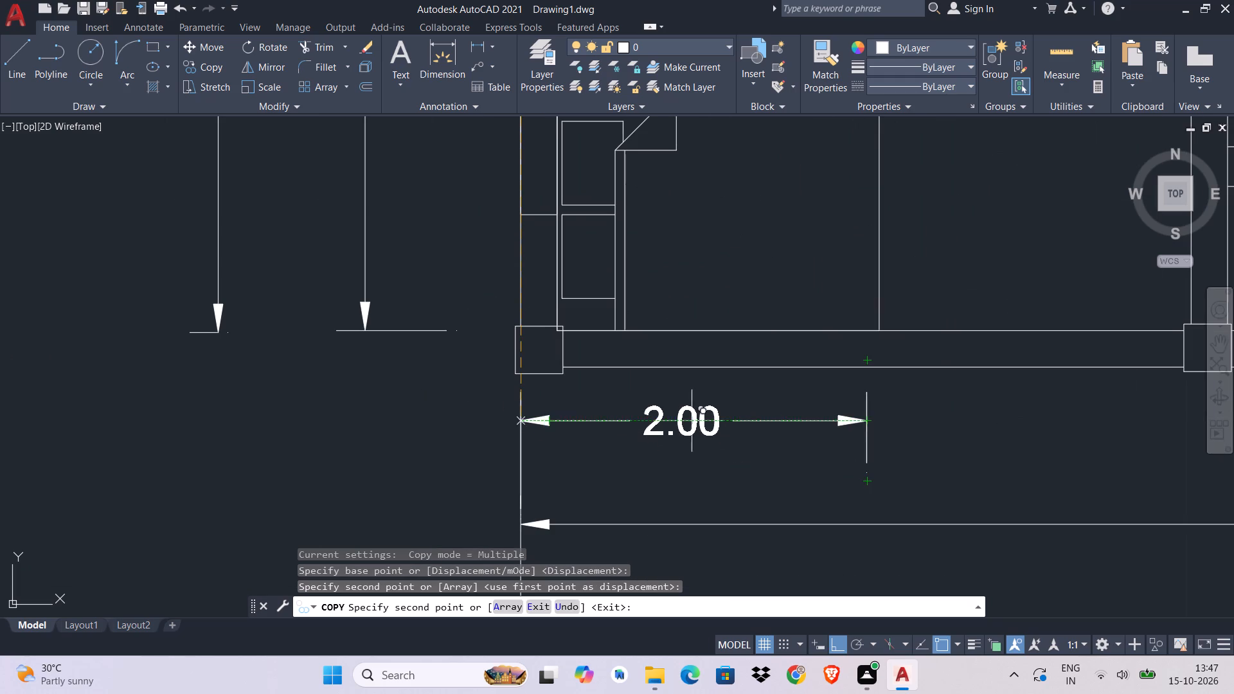
pyautogui.moveTo(783, 427); pyautogui.dragTo(639, 402, button='middle')
pyautogui.press('Escape')
pyautogui.press('Escape')
pyautogui.press('Escape')
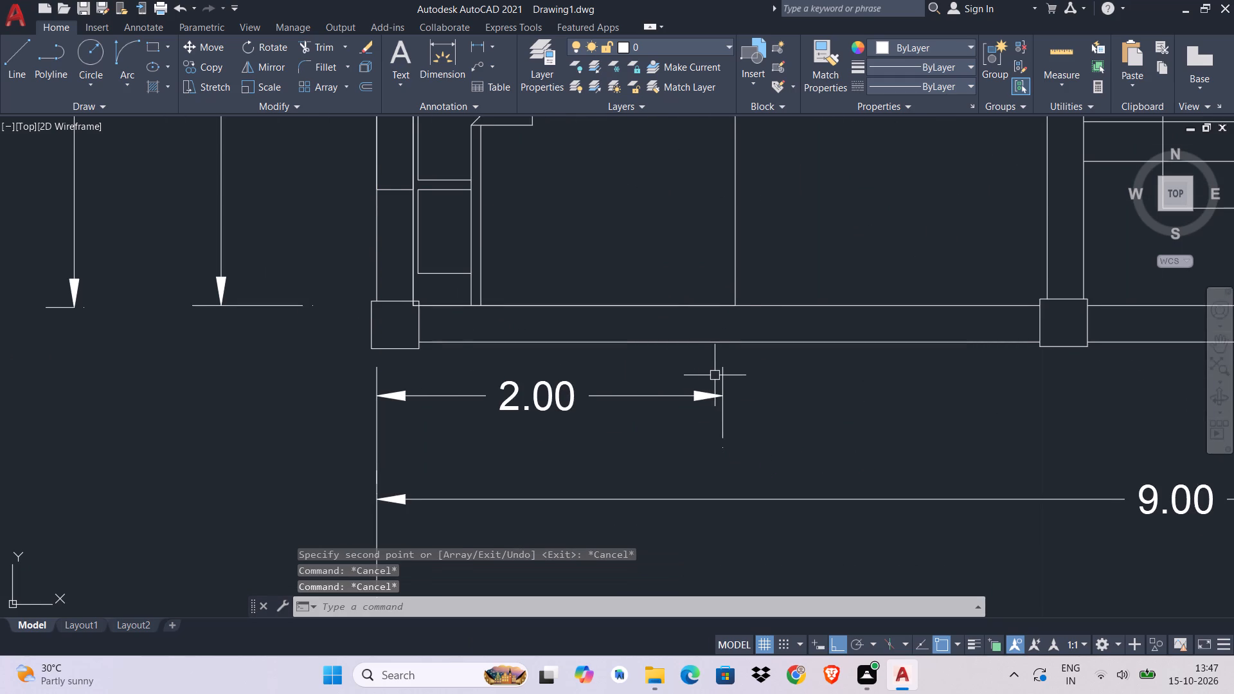
# Draw a vertical guide line down from the Bedroom 2 side of the wall between Bedroom 2 and the stairs.
pyautogui.moveTo(713, 375); pyautogui.dragTo(496, 328, button='middle')
pyautogui.press('Escape')
pyautogui.press('Escape')
pyautogui.press('l')
pyautogui.press('space')
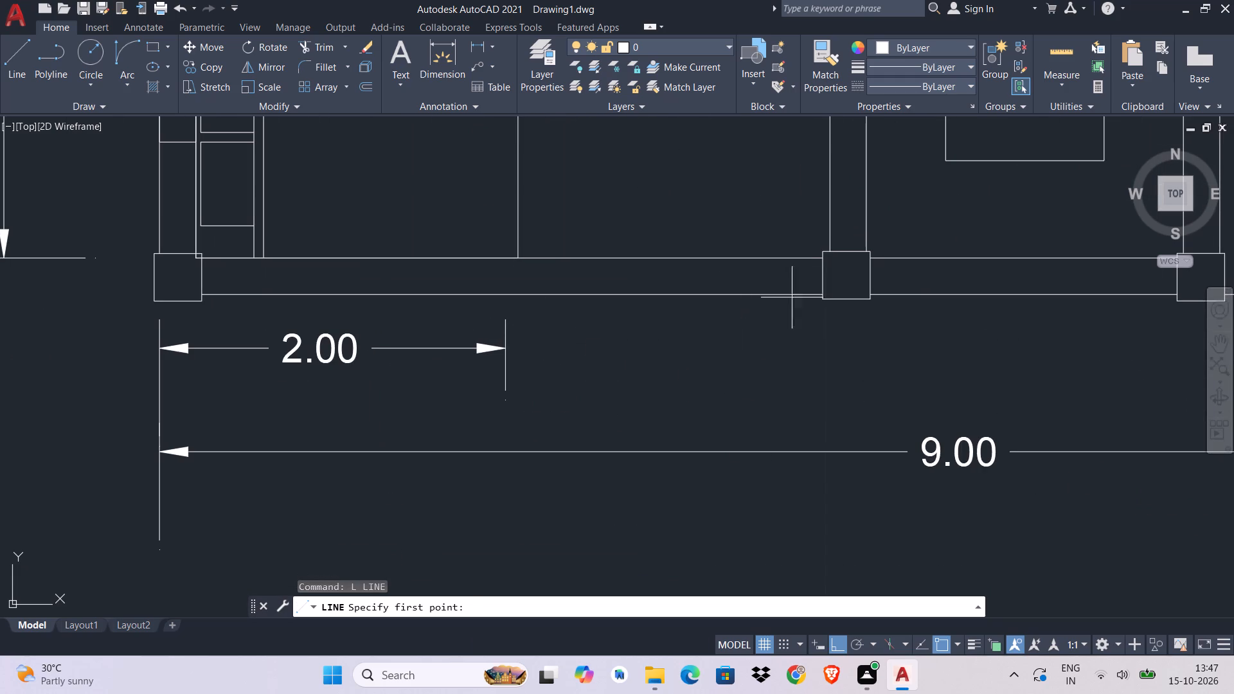
pyautogui.click(835, 249)
pyautogui.click(818, 399)
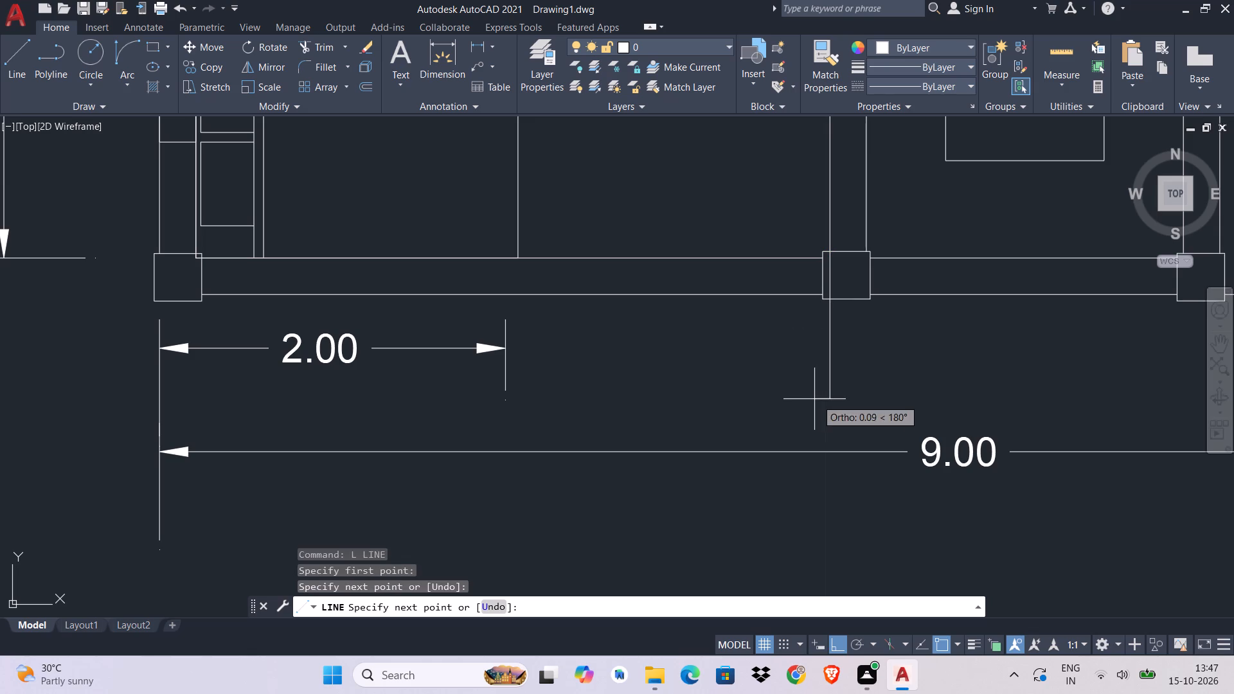
pyautogui.press('Escape')
# Stretch the copied 2.00 dimension's free end to the guide line beside the stairs, spanning Bedroom 2's width.
pyautogui.click(444, 330)
pyautogui.click(405, 355)
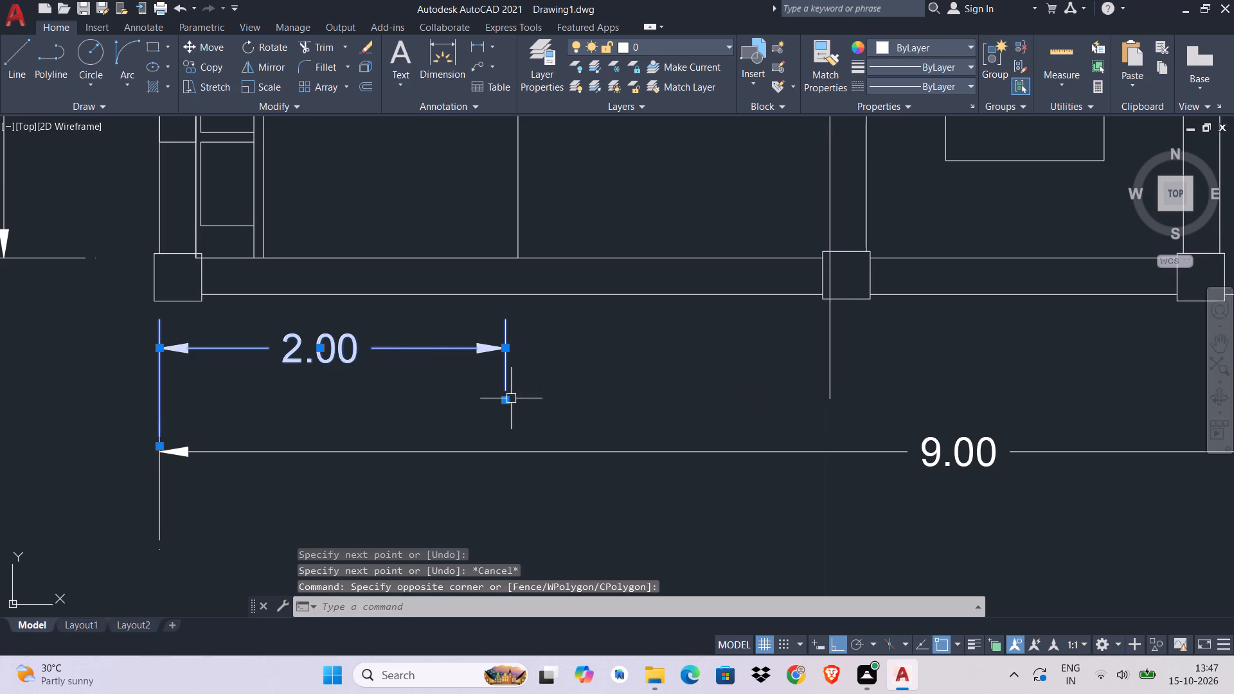
pyautogui.click(503, 400)
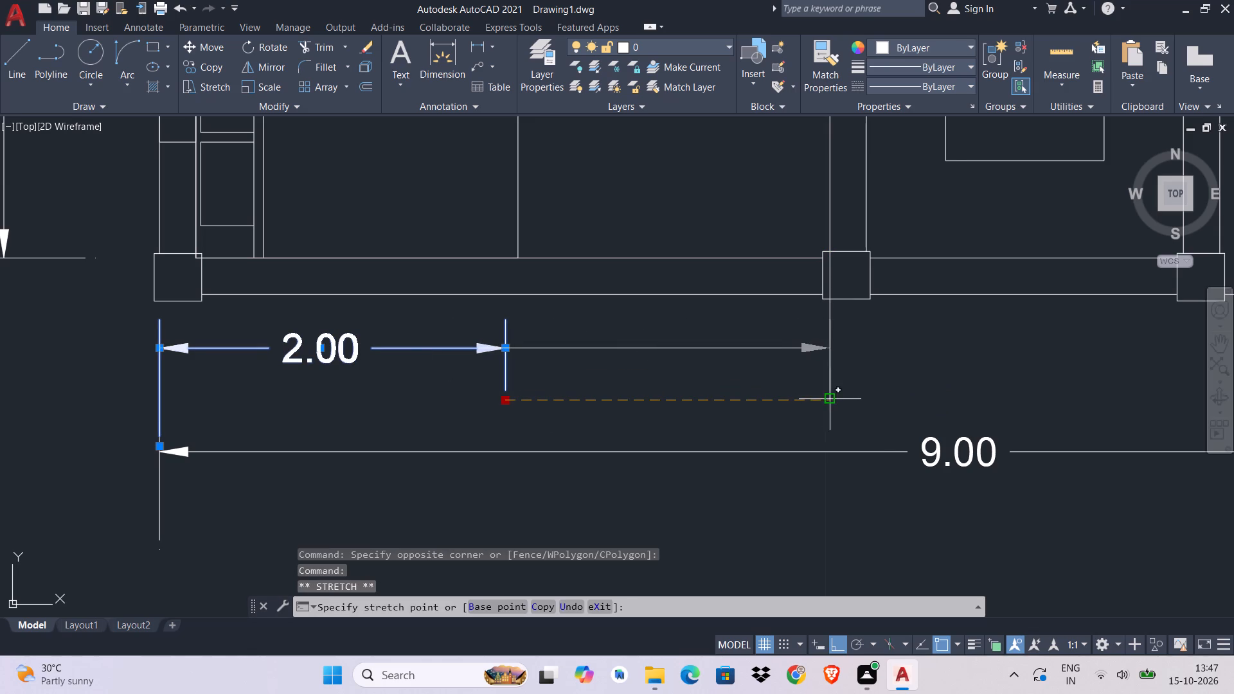
pyautogui.click(829, 397)
pyautogui.press('Escape')
# Shift the text of the stretched Bedroom 2 dimension to about the middle of its dimension line.
pyautogui.click(332, 357)
pyautogui.click(317, 350)
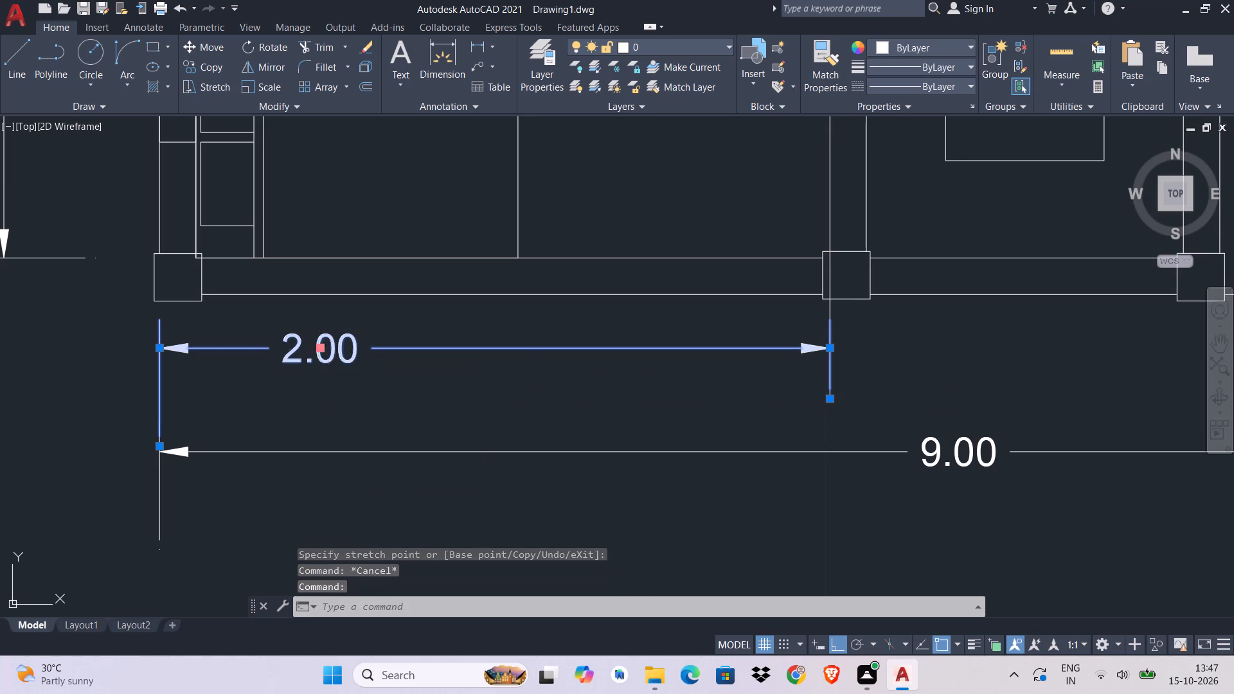
pyautogui.click(498, 359)
pyautogui.press('Escape')
# Change the text of the Bedroom 2 width dimension to 4.00.
pyautogui.doubleClick(501, 356)
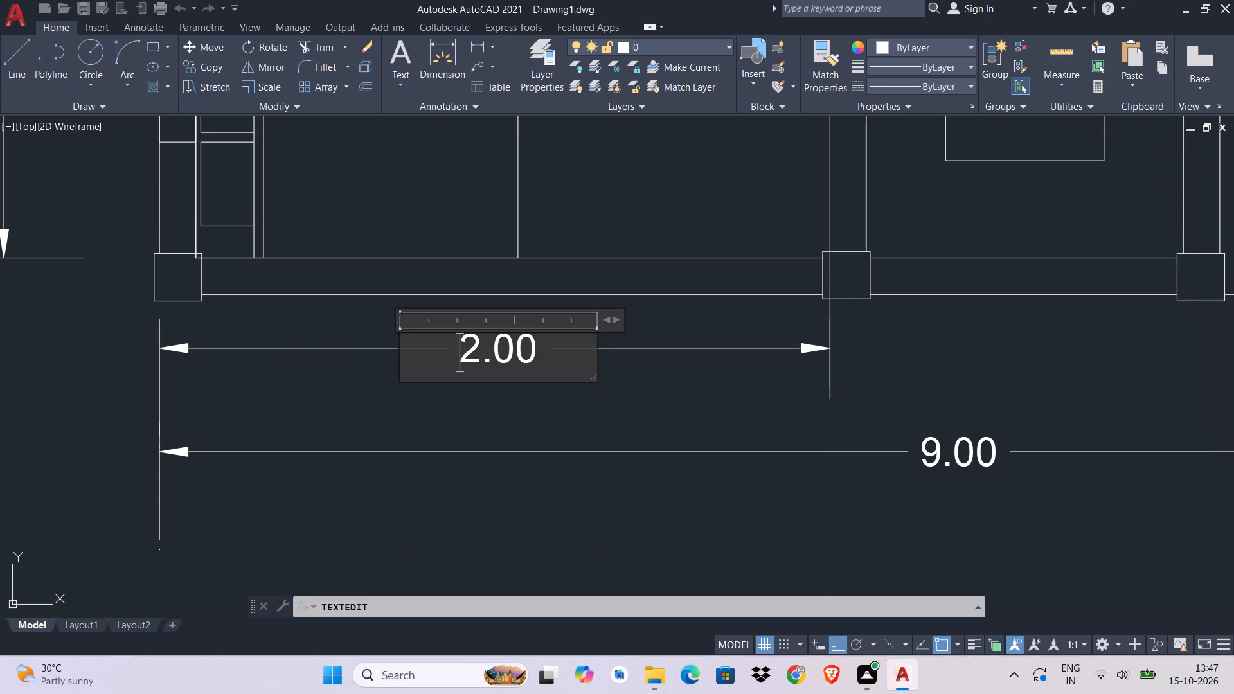
pyautogui.moveTo(540, 341); pyautogui.dragTo(402, 346)
pyautogui.press('BackSpace')
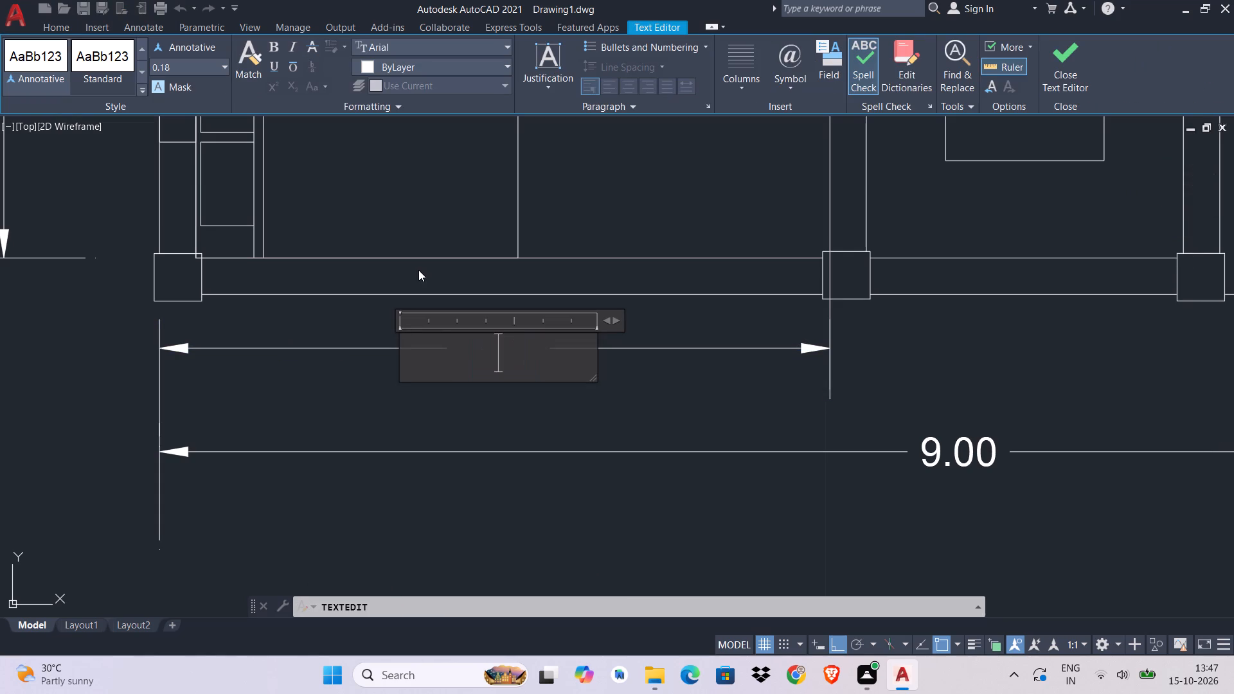
pyautogui.write('4.00')
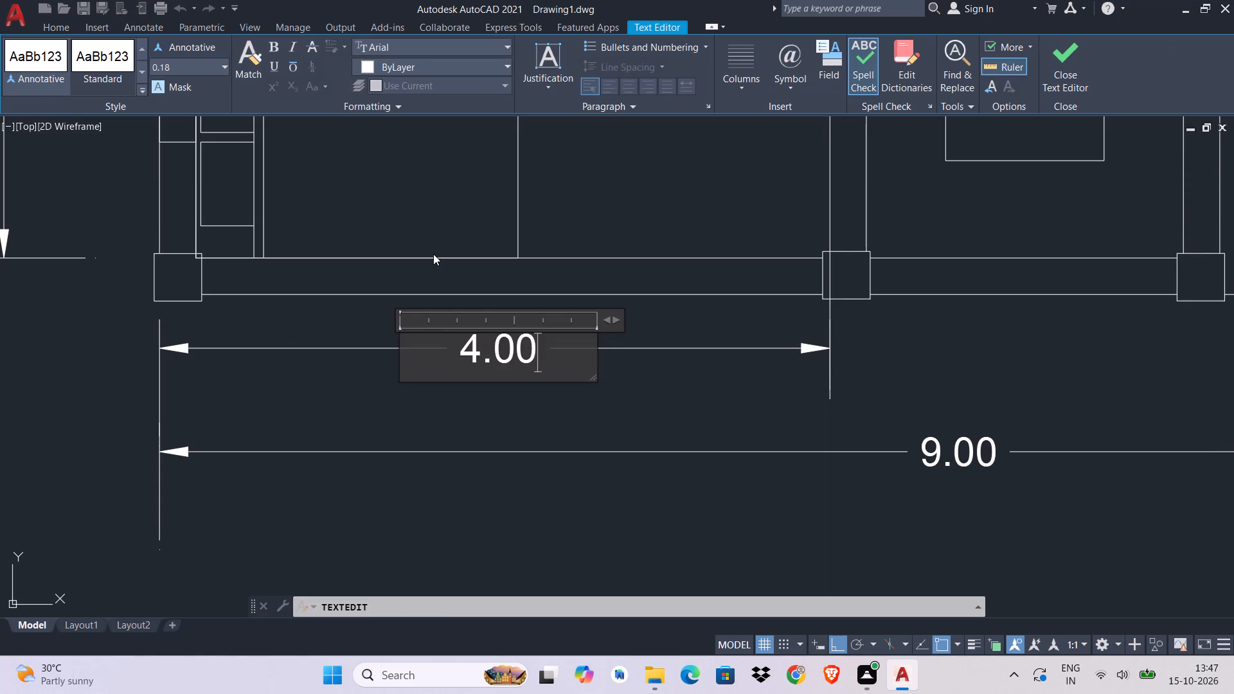
pyautogui.click(1079, 66)
pyautogui.moveTo(890, 334); pyautogui.dragTo(647, 329, button='middle')
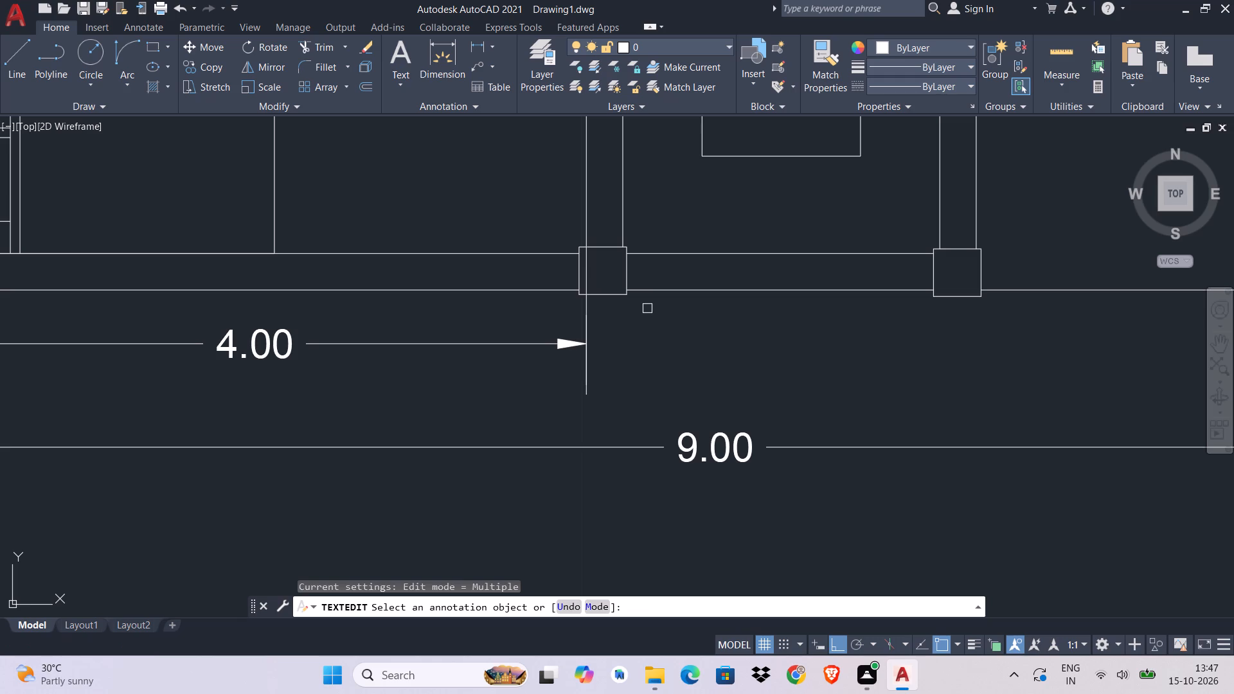
pyautogui.press('Escape')
# Erase the vertical guide line at the end of the 4.00 dimension below Bedroom 2.
pyautogui.scroll(2, 589, 308)
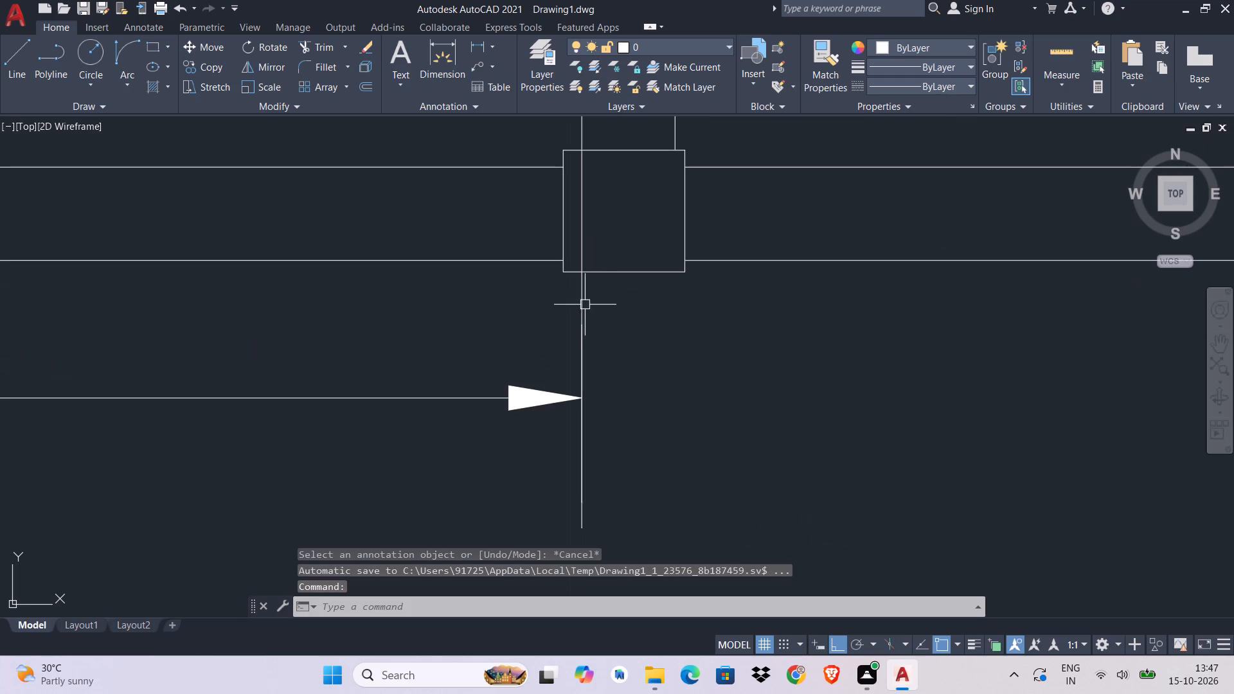
pyautogui.click(585, 305)
pyautogui.scroll(-3, 439, 301)
pyautogui.moveTo(436, 301); pyautogui.dragTo(879, 314, button='middle')
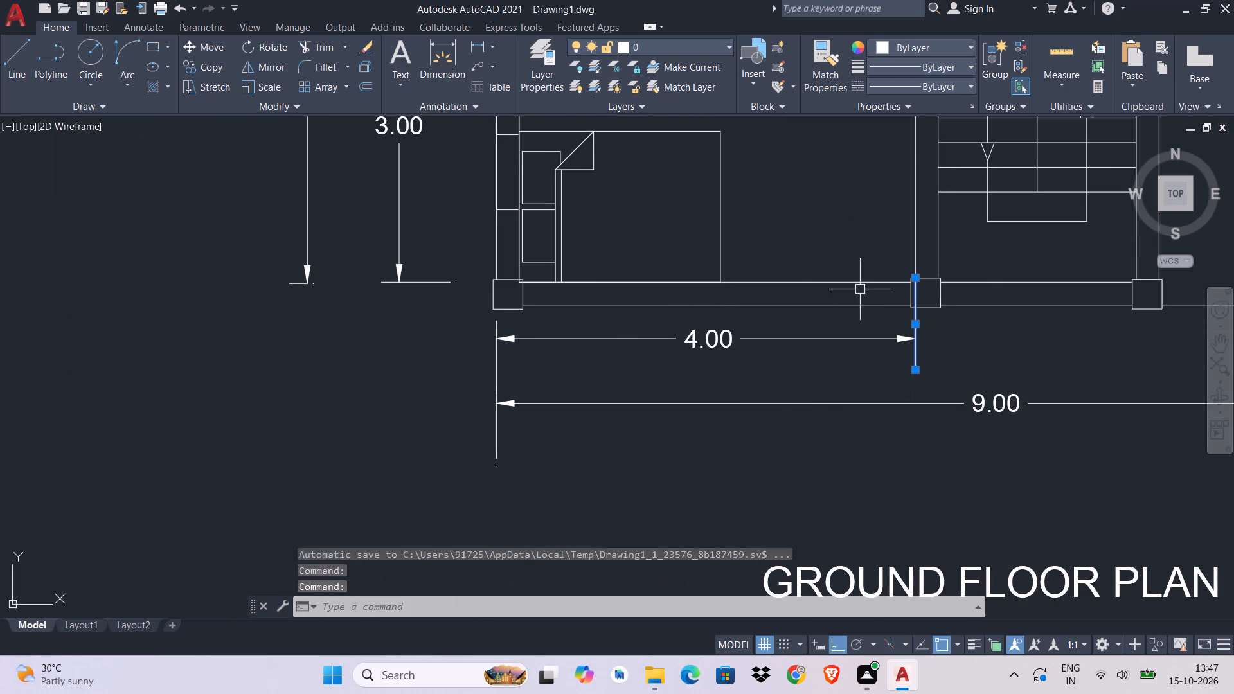
pyautogui.press('Delete')
# Shorten the outer extension line of the 4.00 dimension below Bedroom 2 so it ends above the 9.00 dimension line.
pyautogui.moveTo(537, 369); pyautogui.dragTo(520, 375)
pyautogui.click(373, 395)
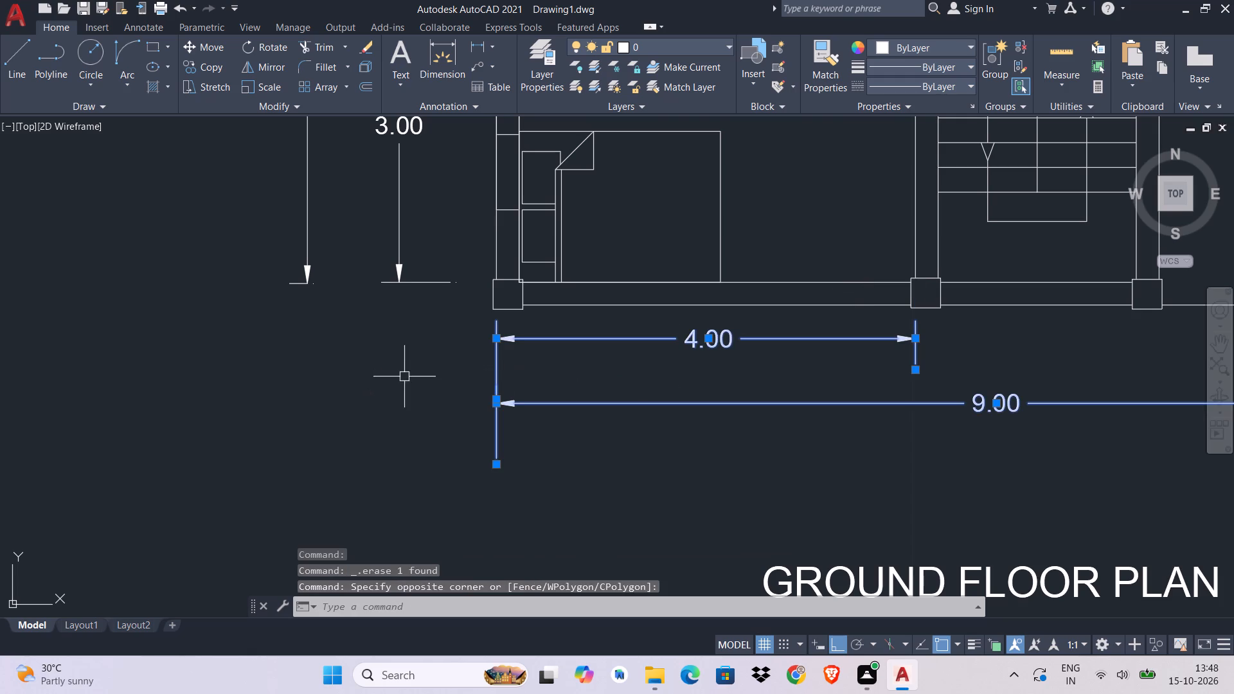
pyautogui.press('Escape')
pyautogui.click(496, 379)
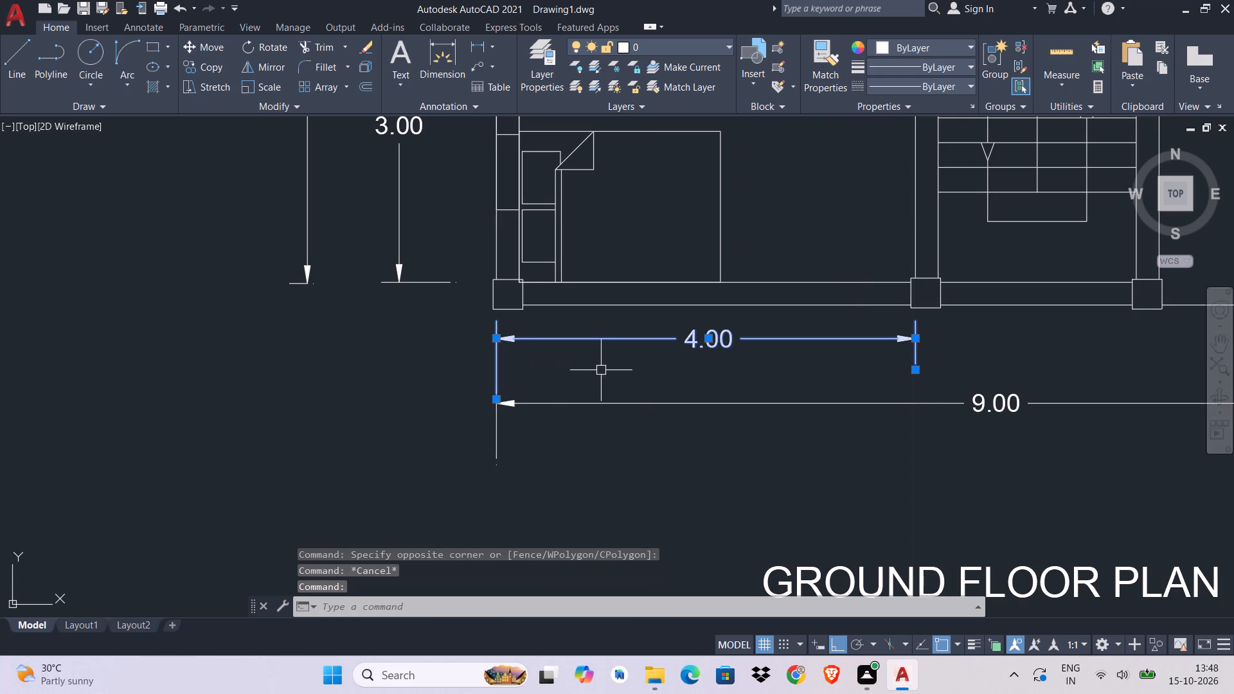
pyautogui.moveTo(674, 361); pyautogui.dragTo(455, 348, button='middle')
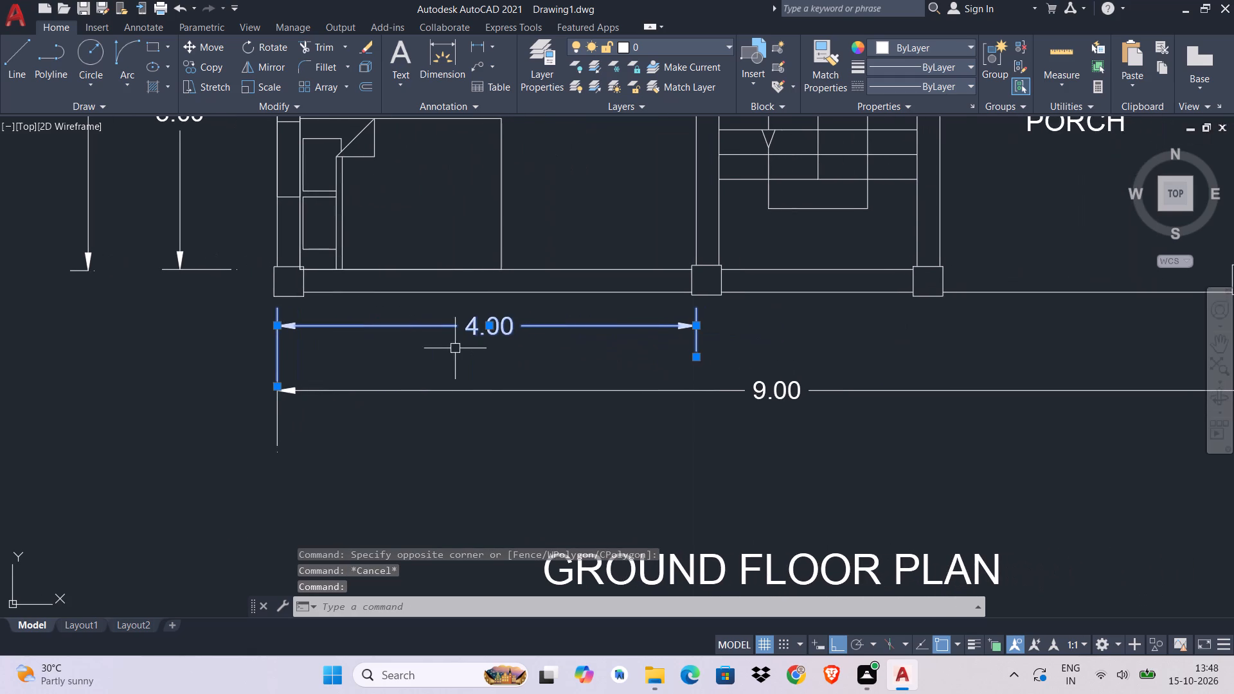
pyautogui.click(280, 386)
pyautogui.click(281, 371)
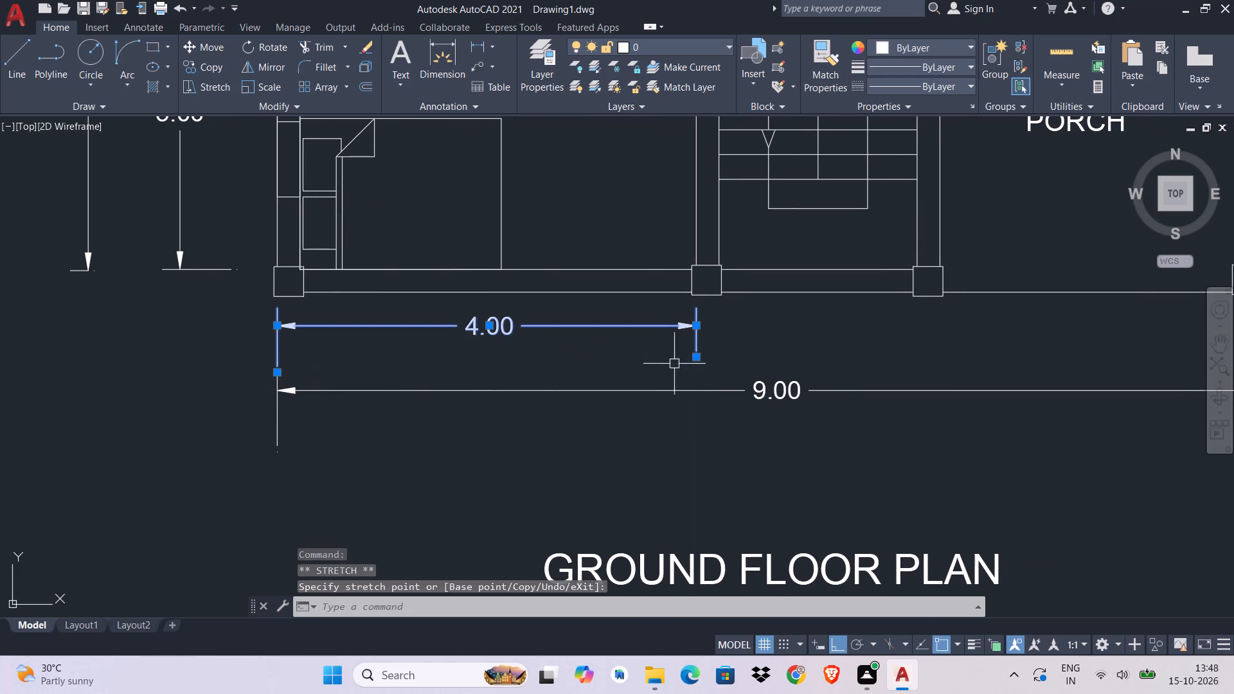
pyautogui.press('Escape')
# Draw a vertical guide line down from the stair side of the wall between the stairs and the porch.
pyautogui.moveTo(852, 371); pyautogui.dragTo(791, 380, button='middle')
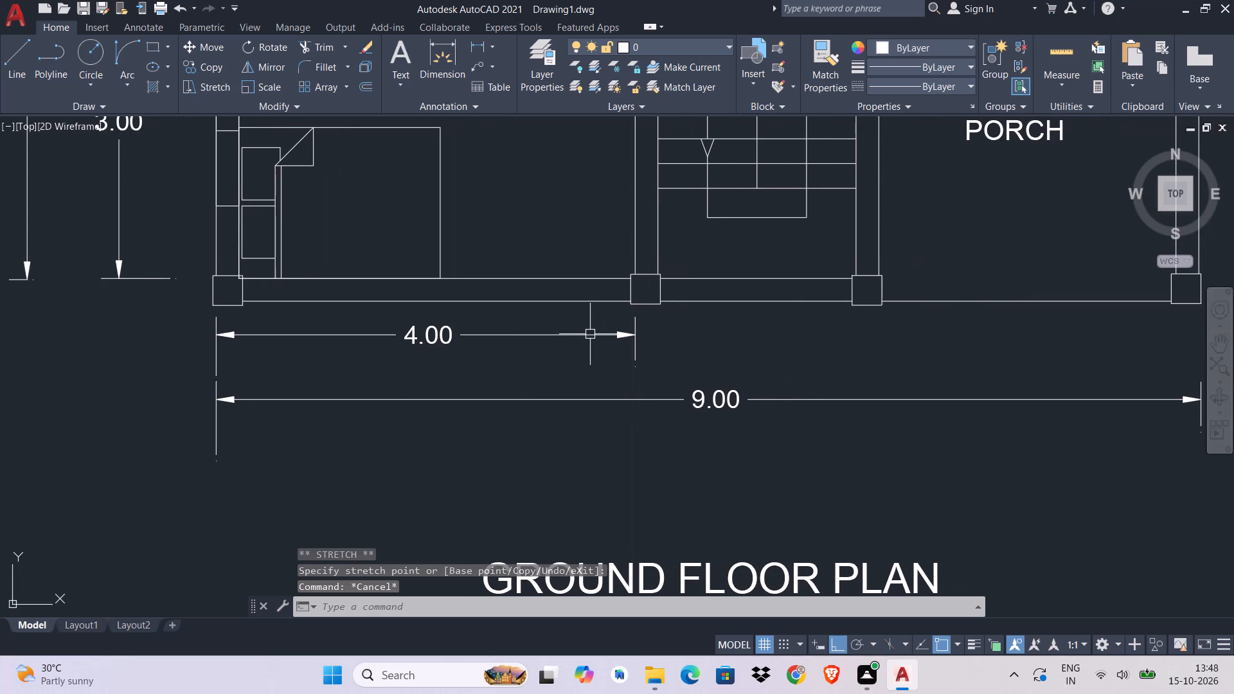
pyautogui.write('L')
pyautogui.press('space')
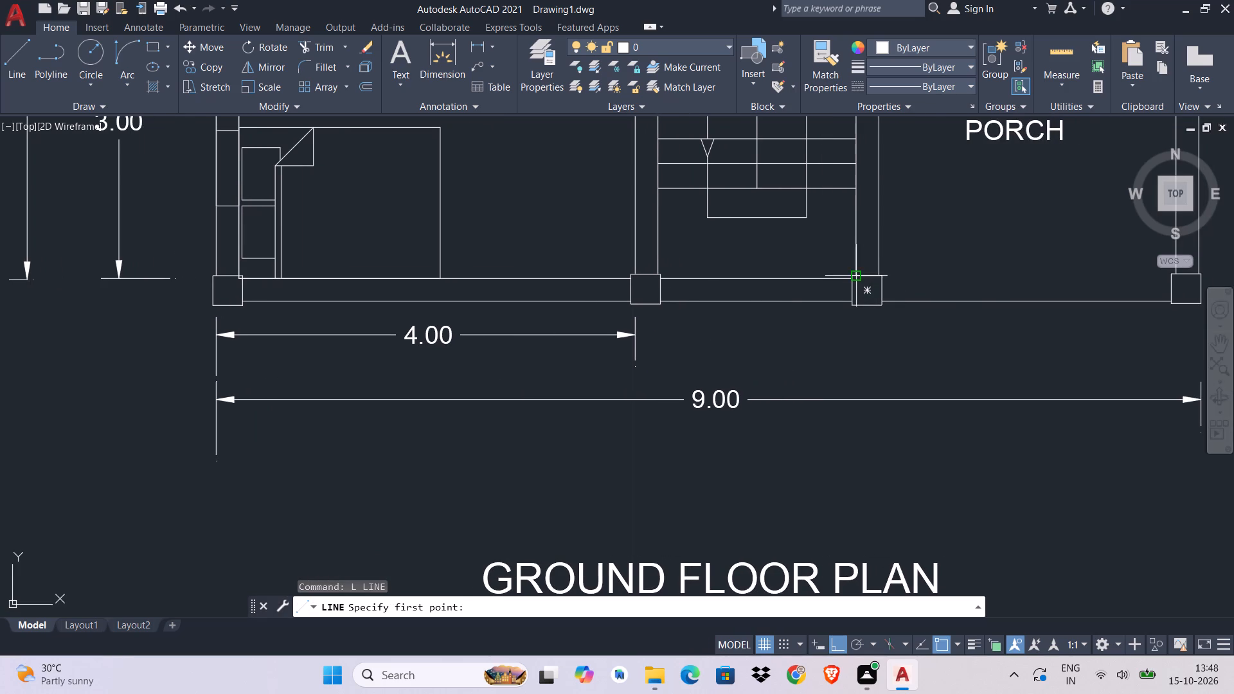
pyautogui.click(855, 272)
pyautogui.click(855, 366)
pyautogui.press('Escape')
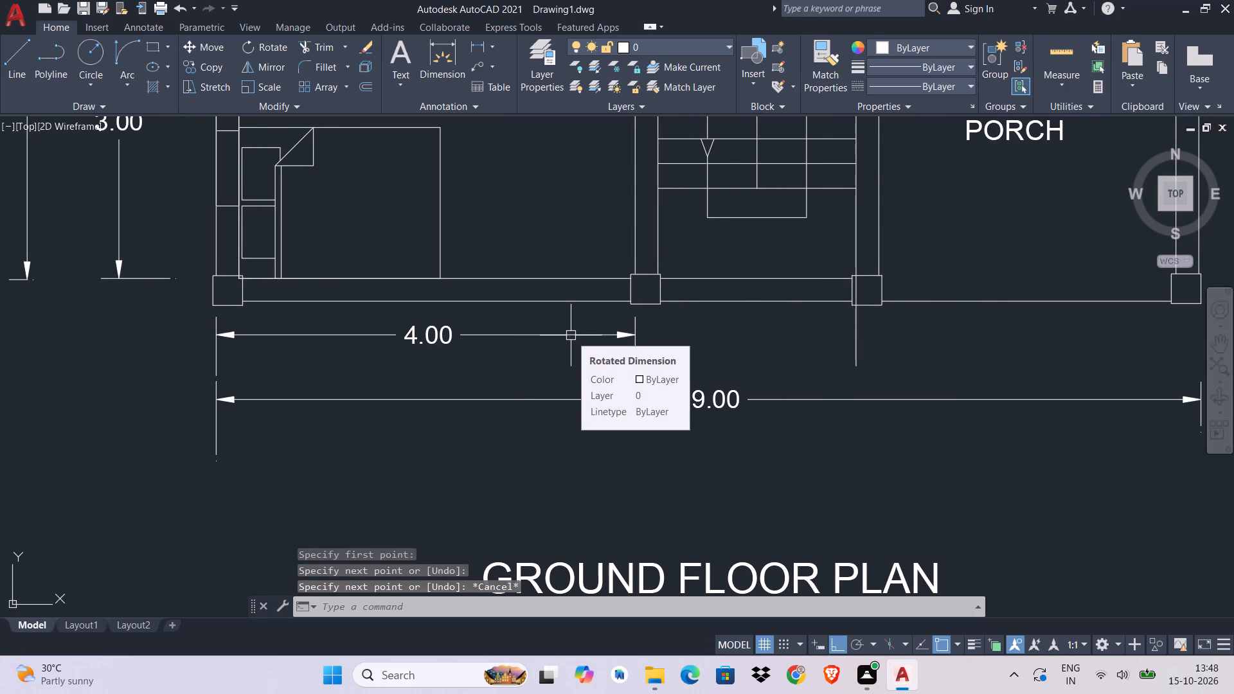
# Copy the 2.00 dimension from above the plan to below the stairs, starting at the end of the 4.00 dimension.
pyautogui.scroll(-2, 571, 331)
pyautogui.moveTo(546, 224); pyautogui.dragTo(519, 493, button='middle')
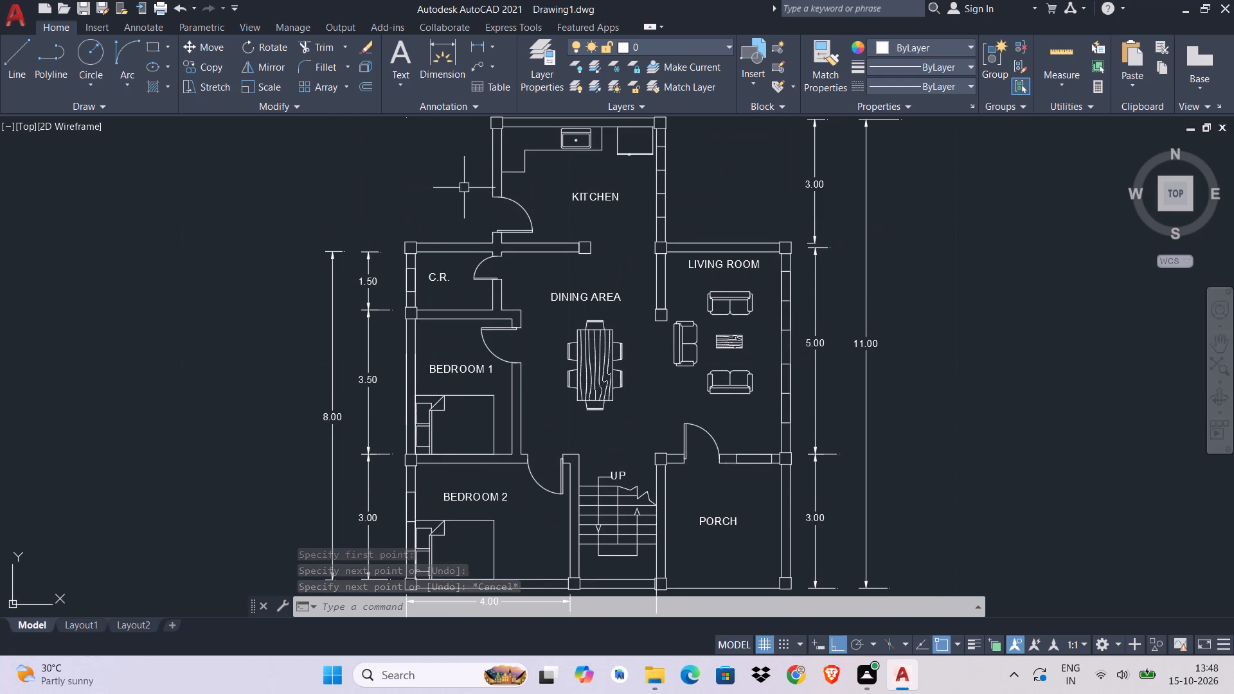
pyautogui.moveTo(540, 177); pyautogui.dragTo(536, 369, button='middle')
pyautogui.click(478, 283)
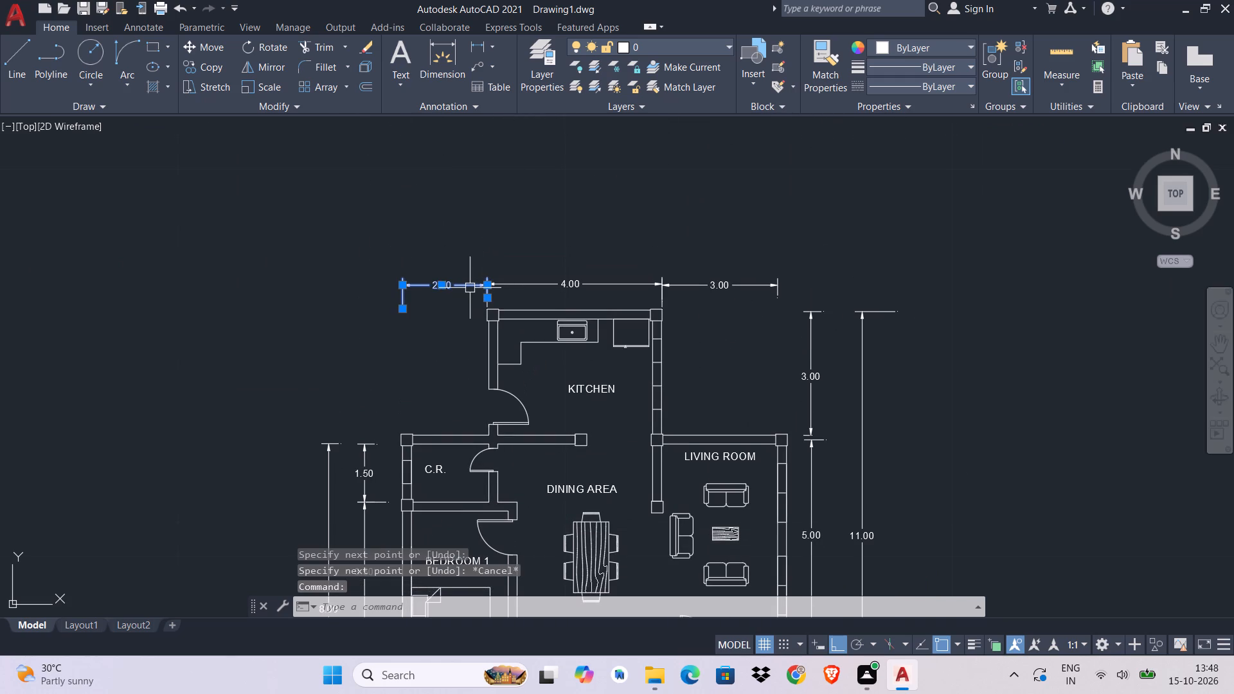
pyautogui.press('c')
pyautogui.write('O')
pyautogui.press('space')
pyautogui.click(400, 284)
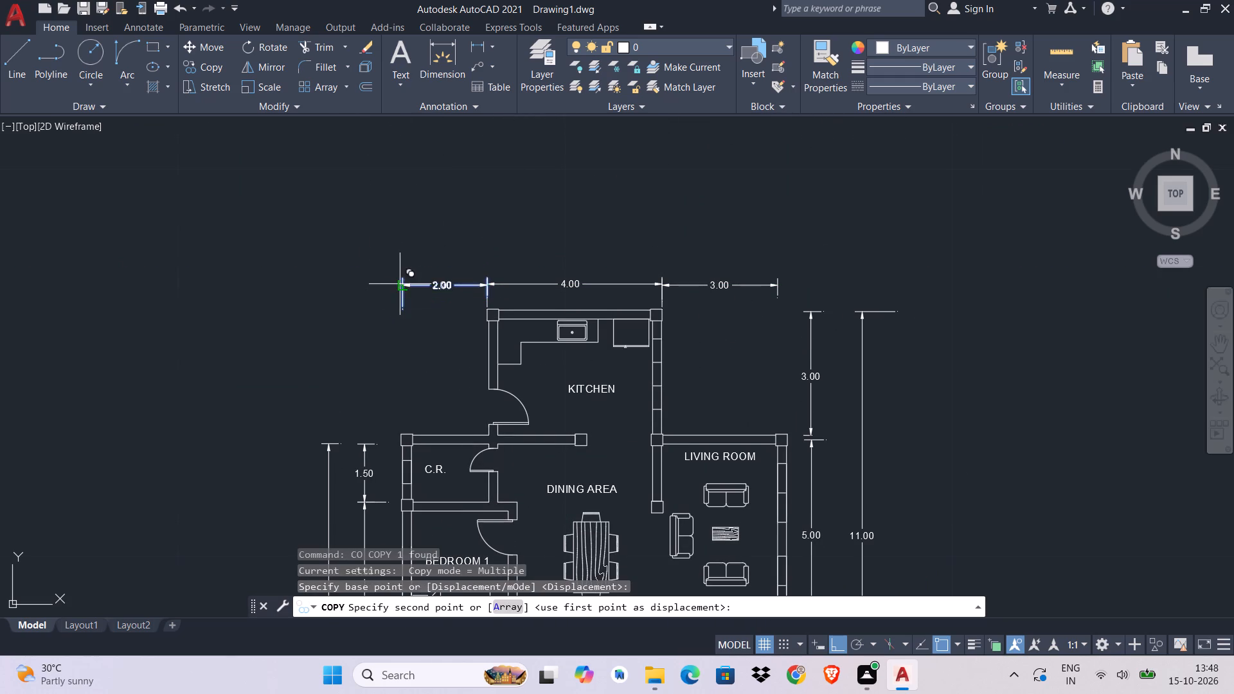
pyautogui.moveTo(561, 481); pyautogui.dragTo(485, 154, button='middle')
pyautogui.hotkey('ctrl', 'l')
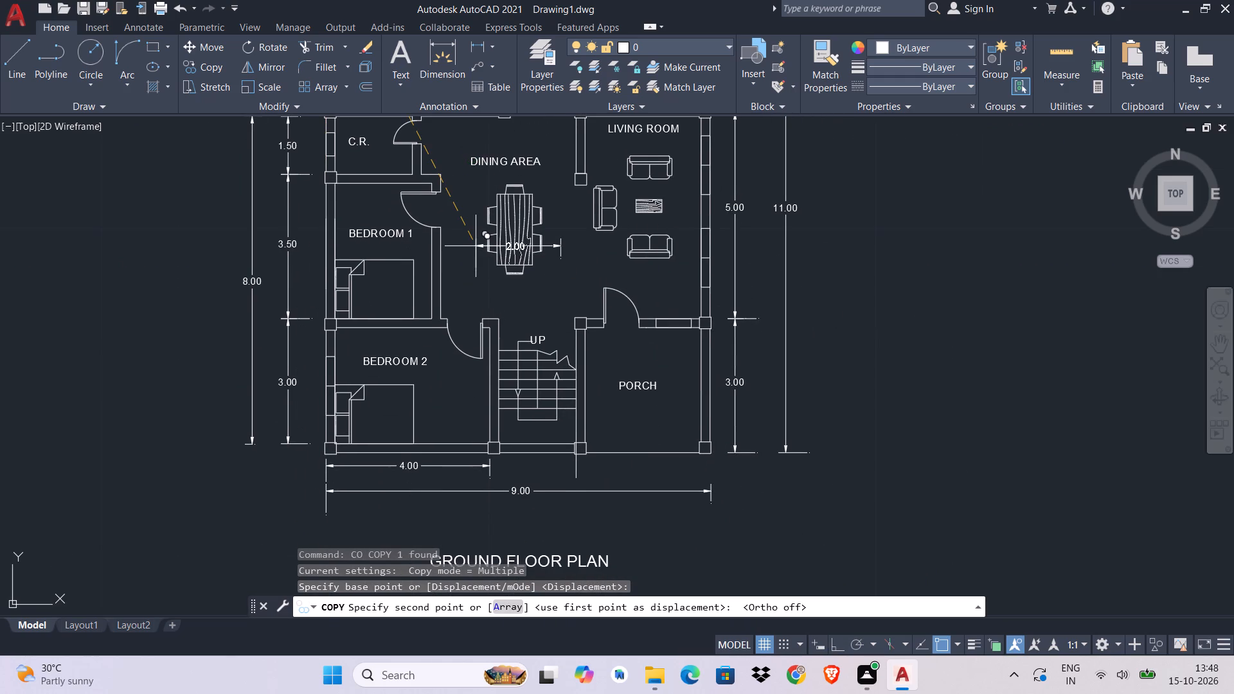
pyautogui.scroll(2, 510, 431)
pyautogui.moveTo(501, 454); pyautogui.dragTo(463, 301, button='middle')
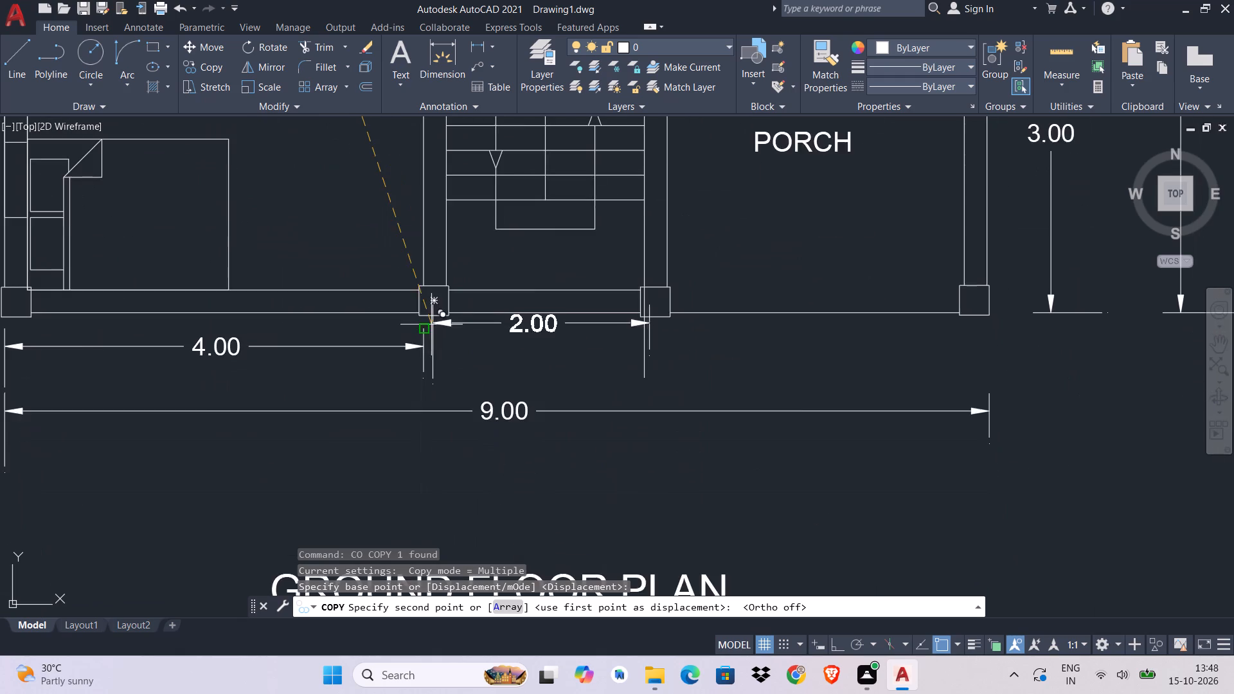
pyautogui.scroll(1, 431, 325)
pyautogui.click(420, 360)
pyautogui.press('Escape')
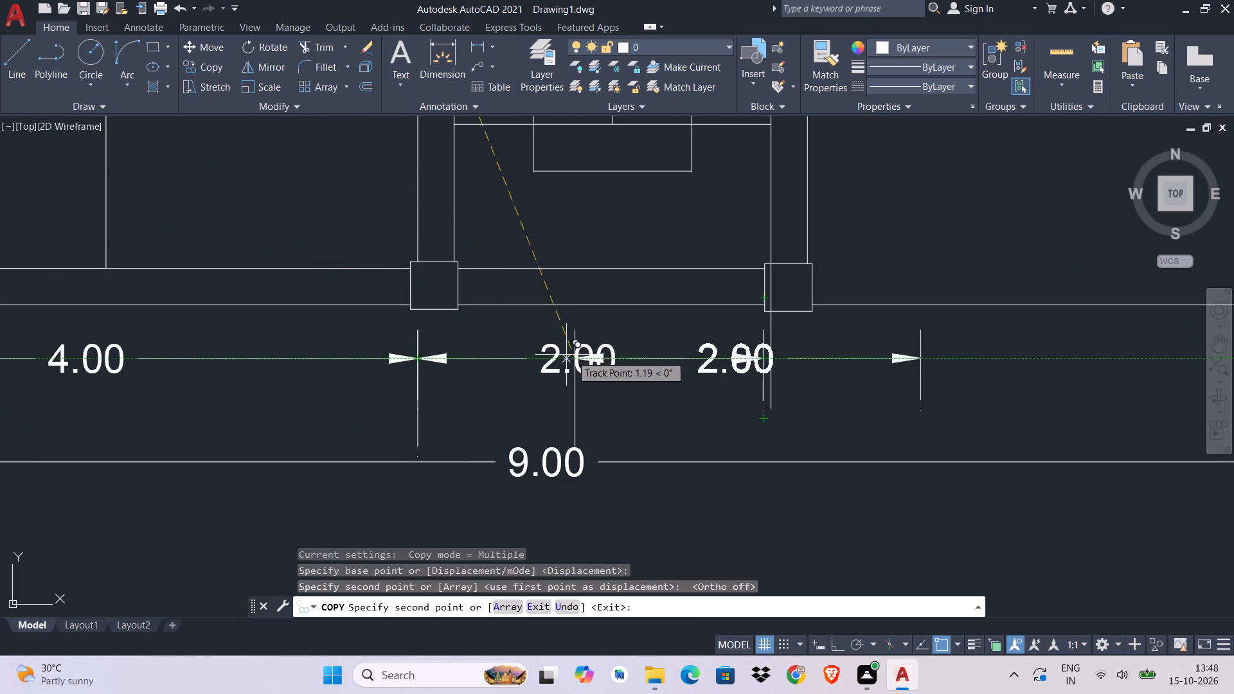
# Erase the vertical guide line below the wall between the stairs and the porch.
pyautogui.click(773, 380)
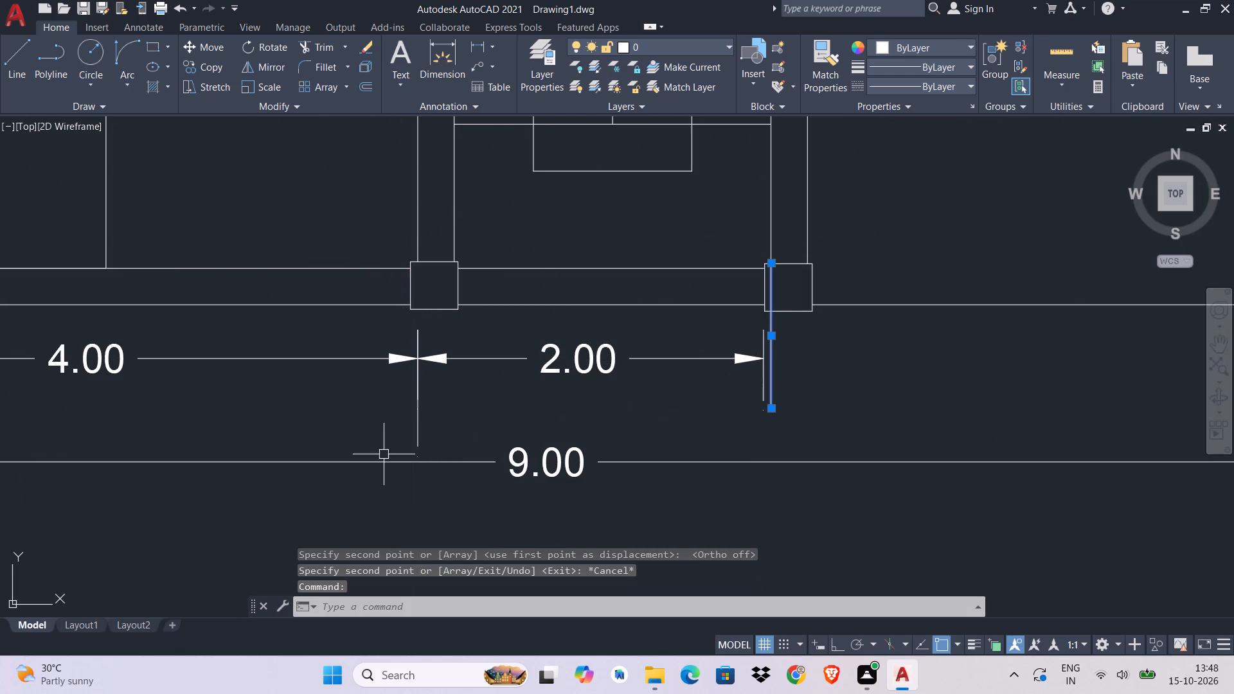
pyautogui.click(420, 443)
pyautogui.press('Escape')
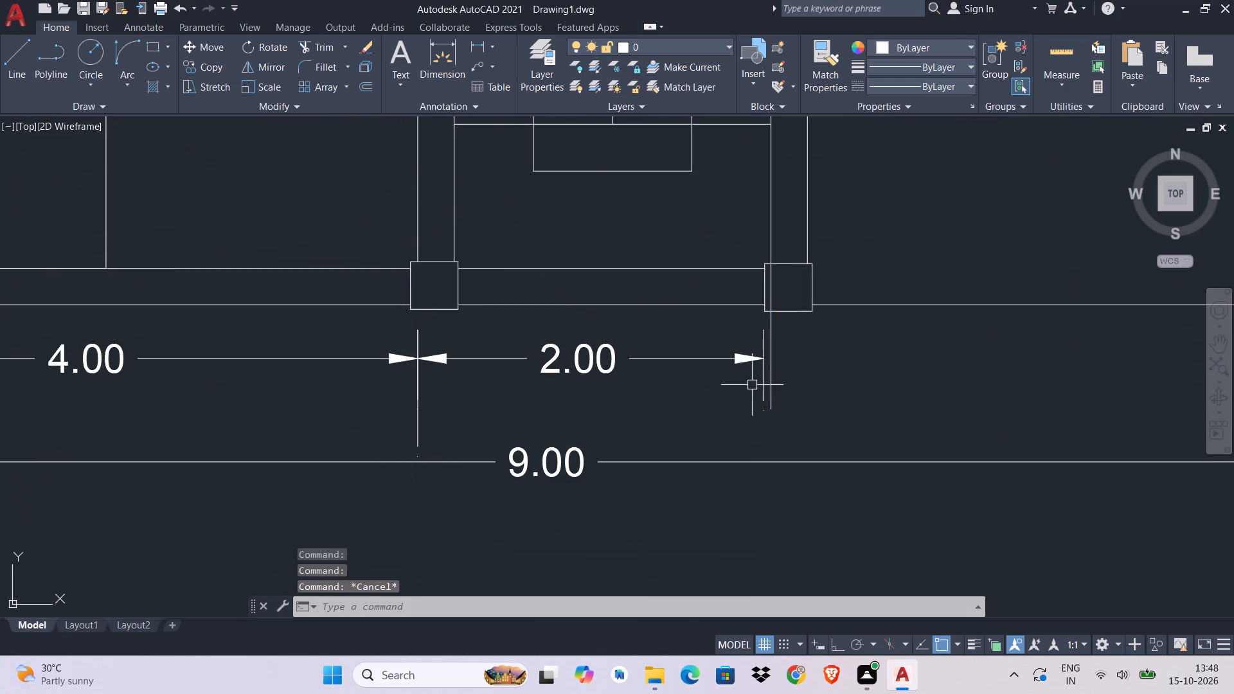
pyautogui.click(773, 396)
pyautogui.press('Delete')
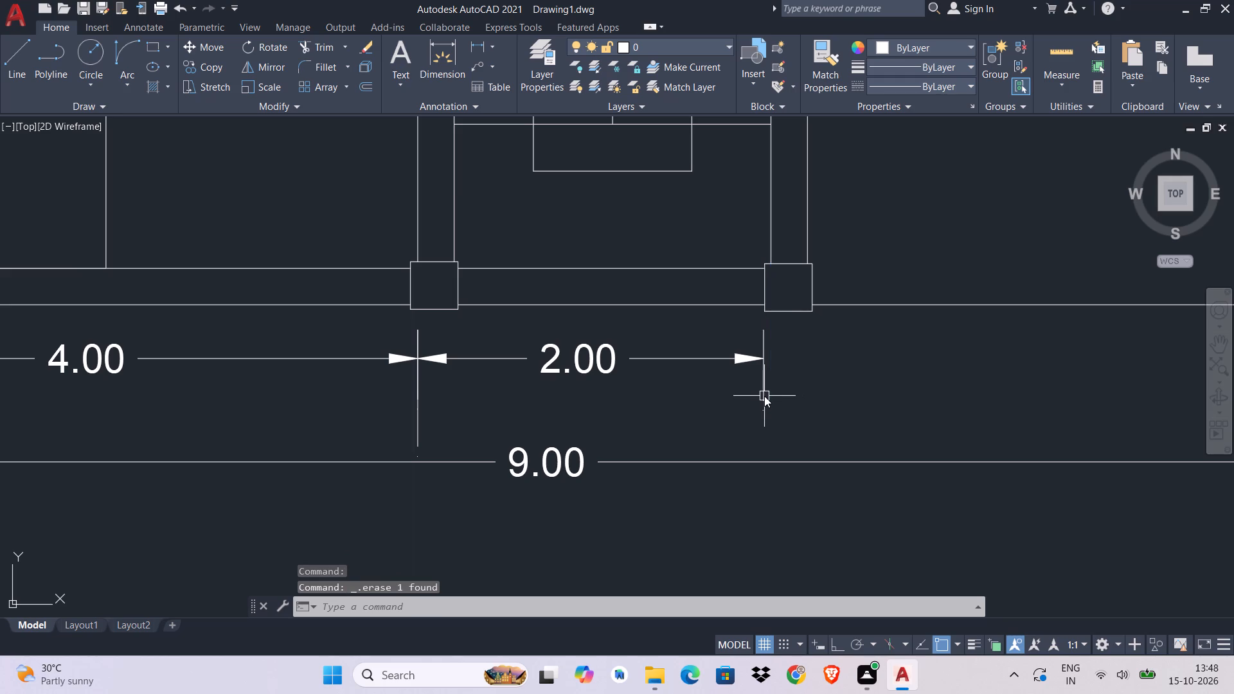
# Stretch the porch-side end of the 2.00 dimension below the stairs to line up with the stair side of the wall.
pyautogui.click(761, 370)
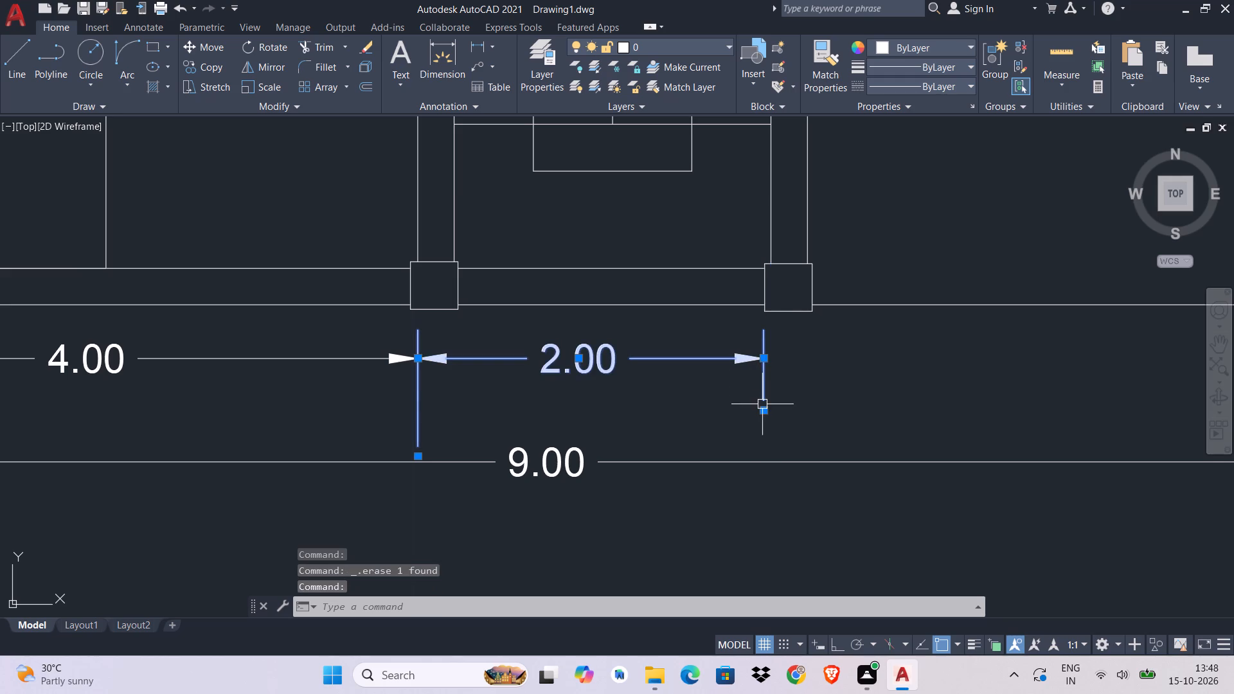
pyautogui.click(762, 411)
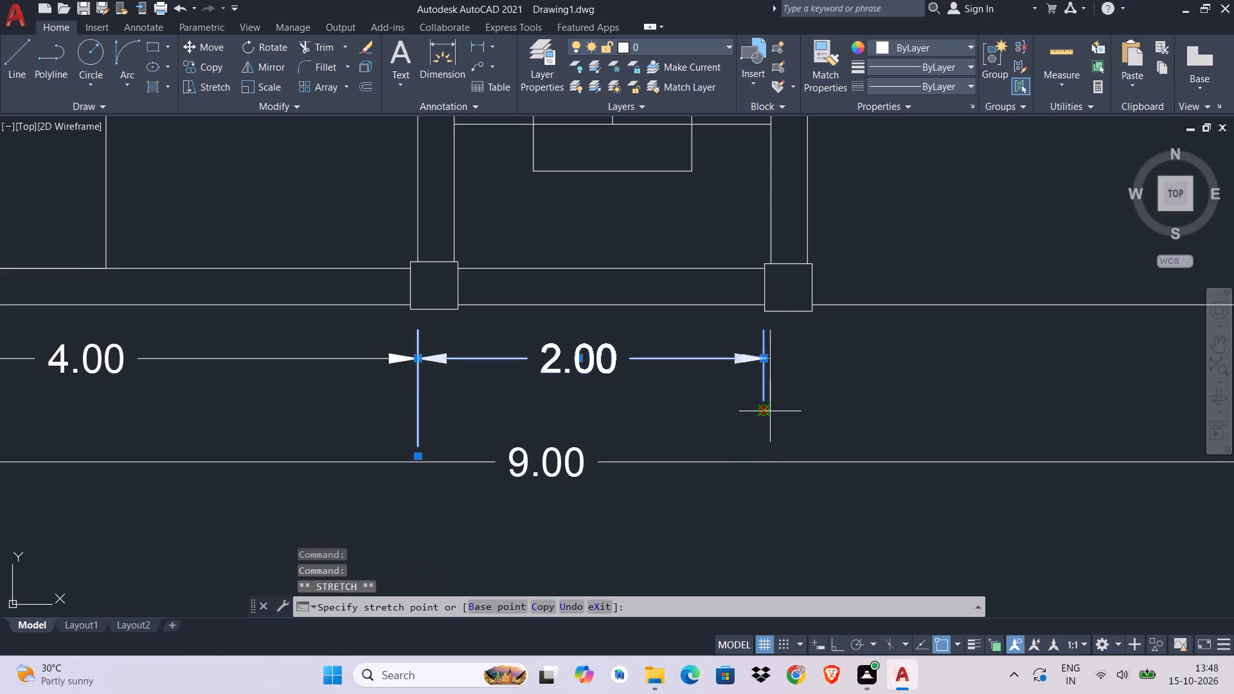
pyautogui.click(770, 411)
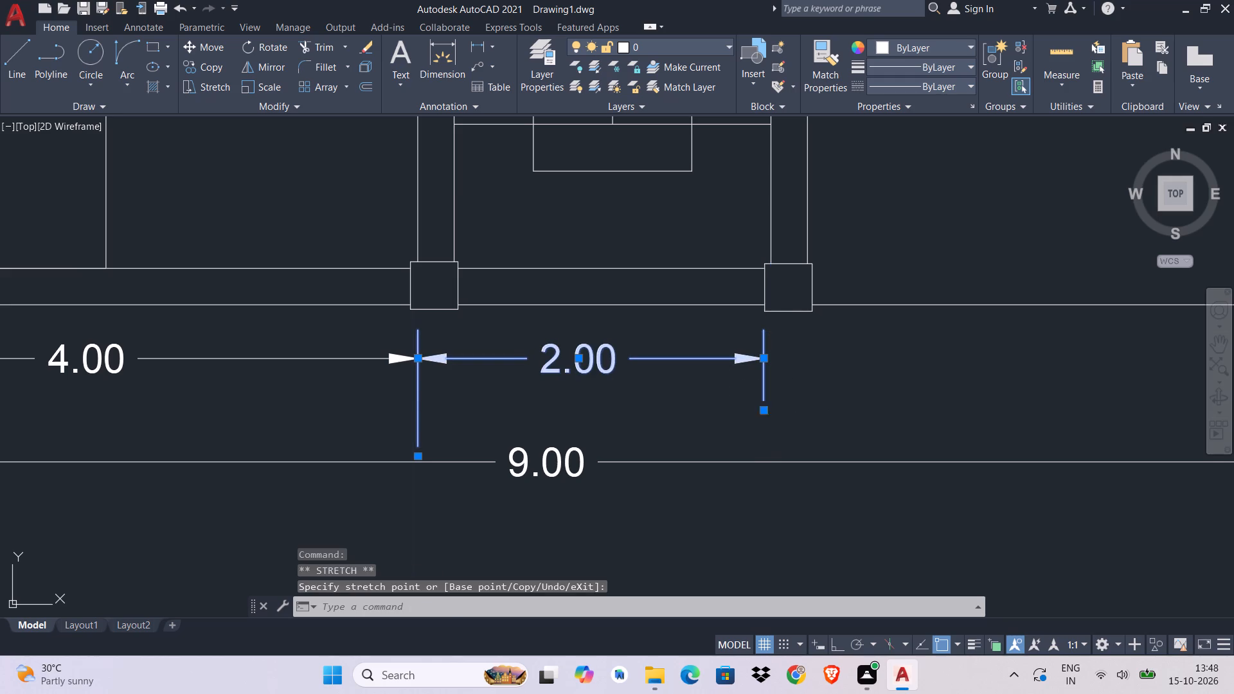
pyautogui.click(762, 412)
pyautogui.click(773, 412)
pyautogui.moveTo(841, 380); pyautogui.dragTo(781, 395, button='middle')
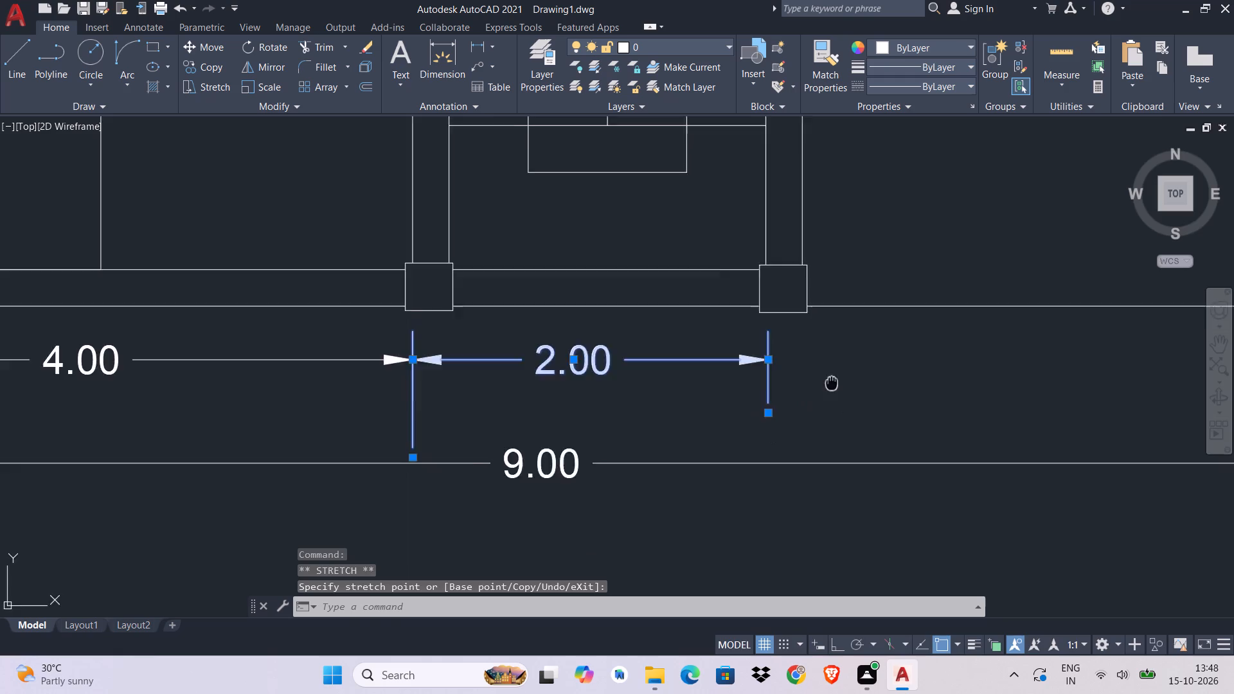
pyautogui.moveTo(781, 395); pyautogui.dragTo(711, 398, button='middle')
pyautogui.press('Escape')
# Copy the 2.00 dimension below the stairs to below the porch, continuing the chain from its end point.
pyautogui.write('CO')
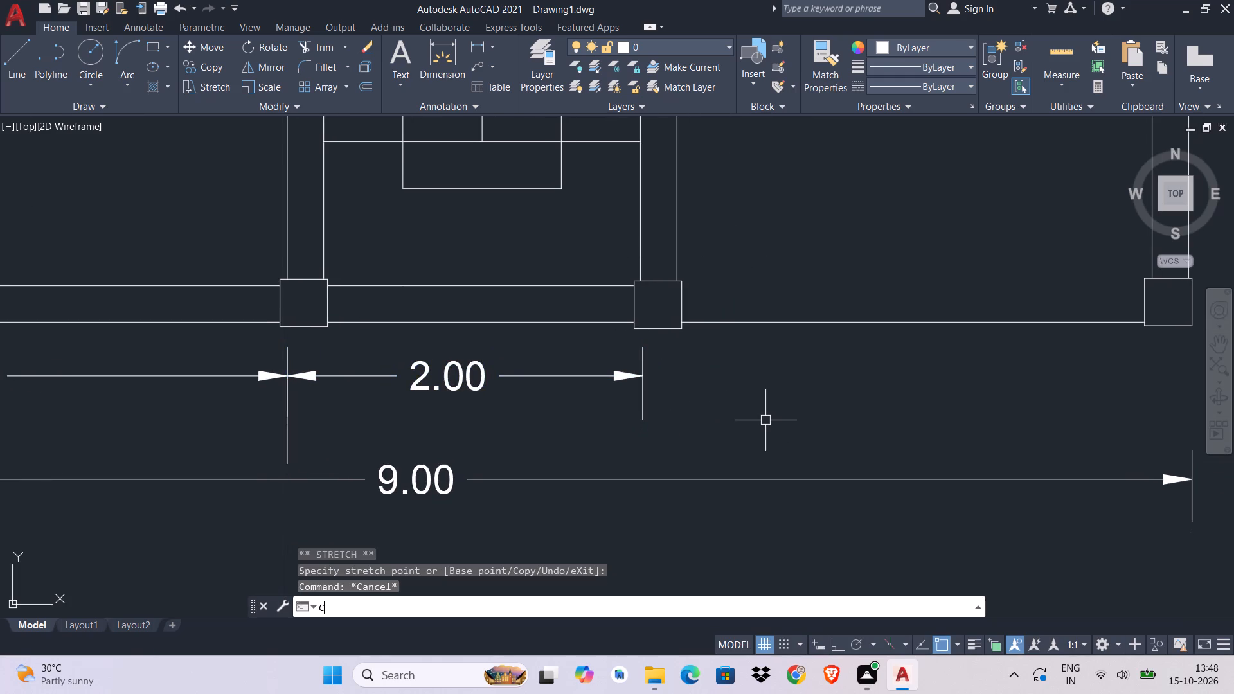
pyautogui.press('space')
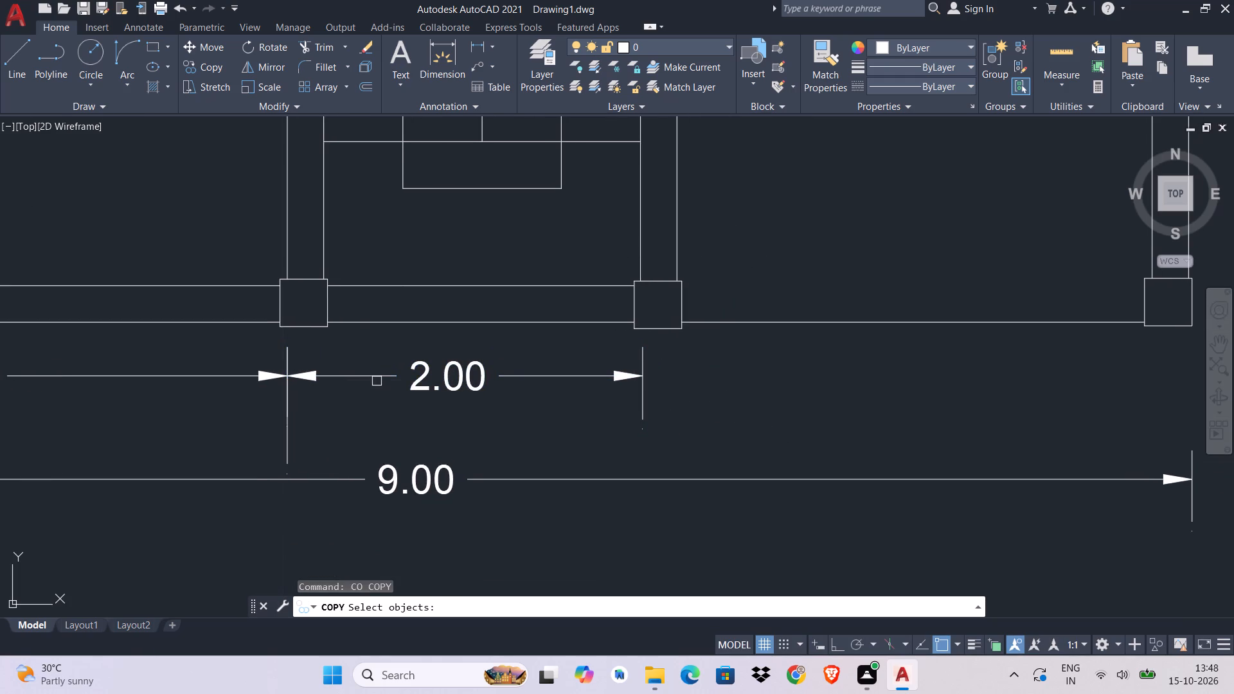
pyautogui.click(377, 381)
pyautogui.click(378, 365)
pyautogui.click(463, 382)
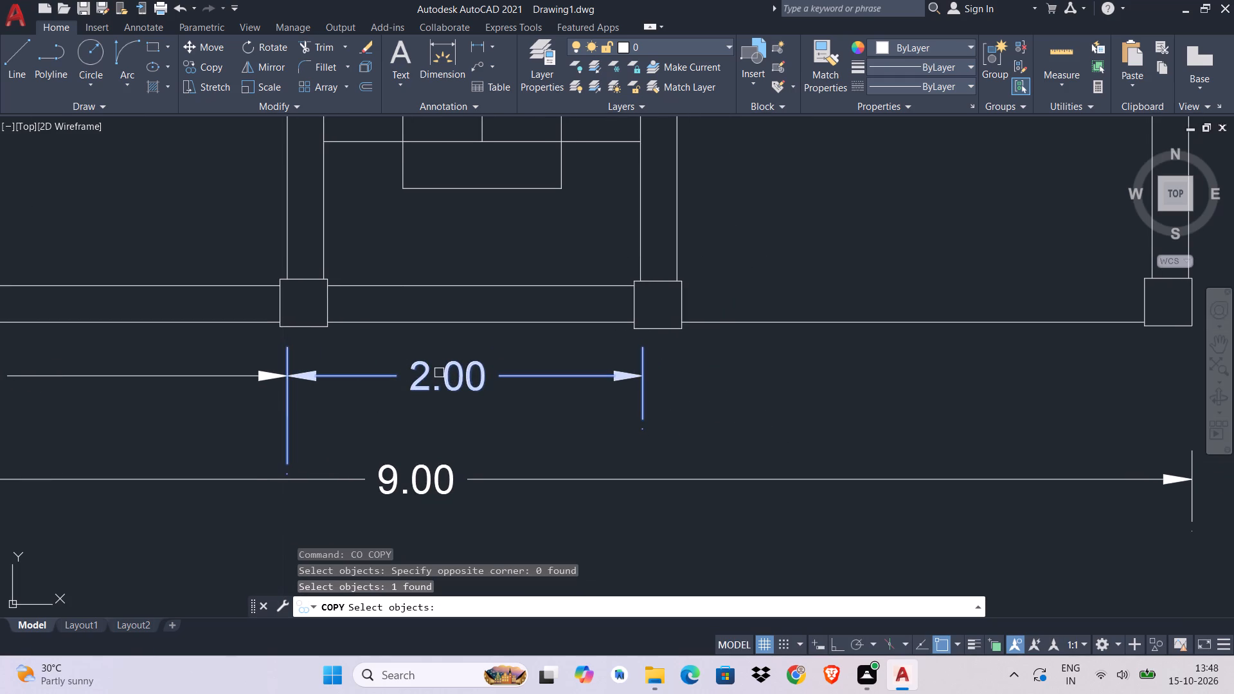
pyautogui.press('Return')
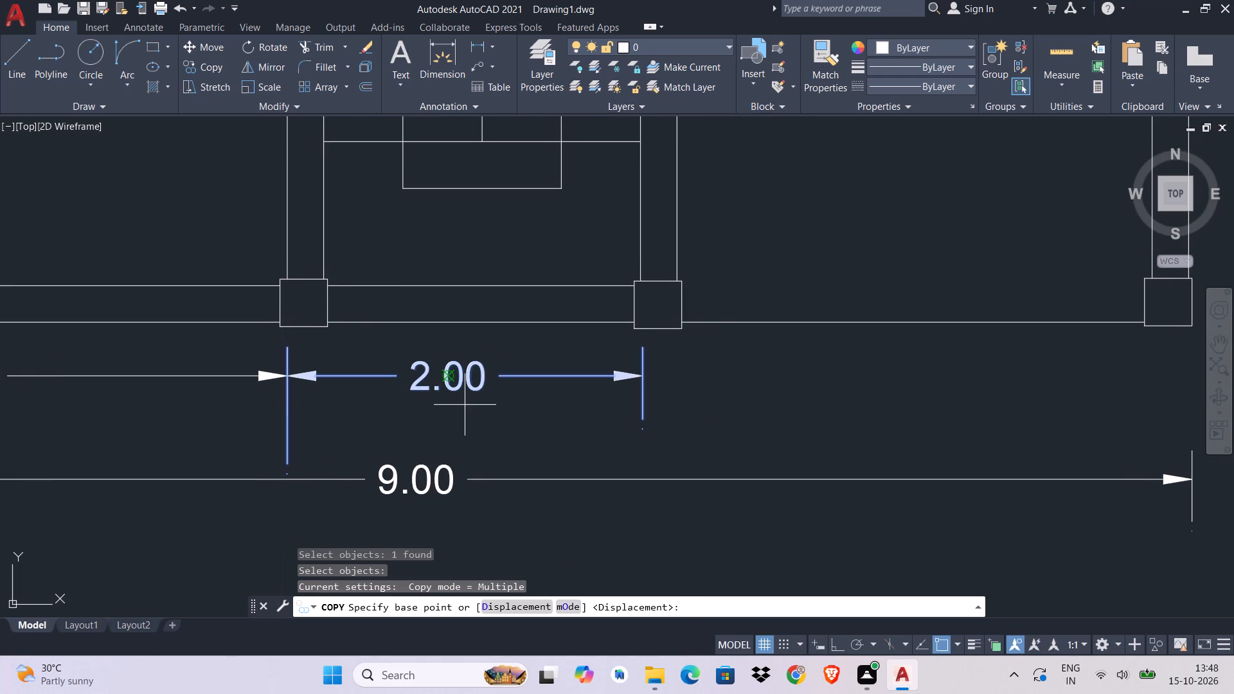
pyautogui.click(287, 376)
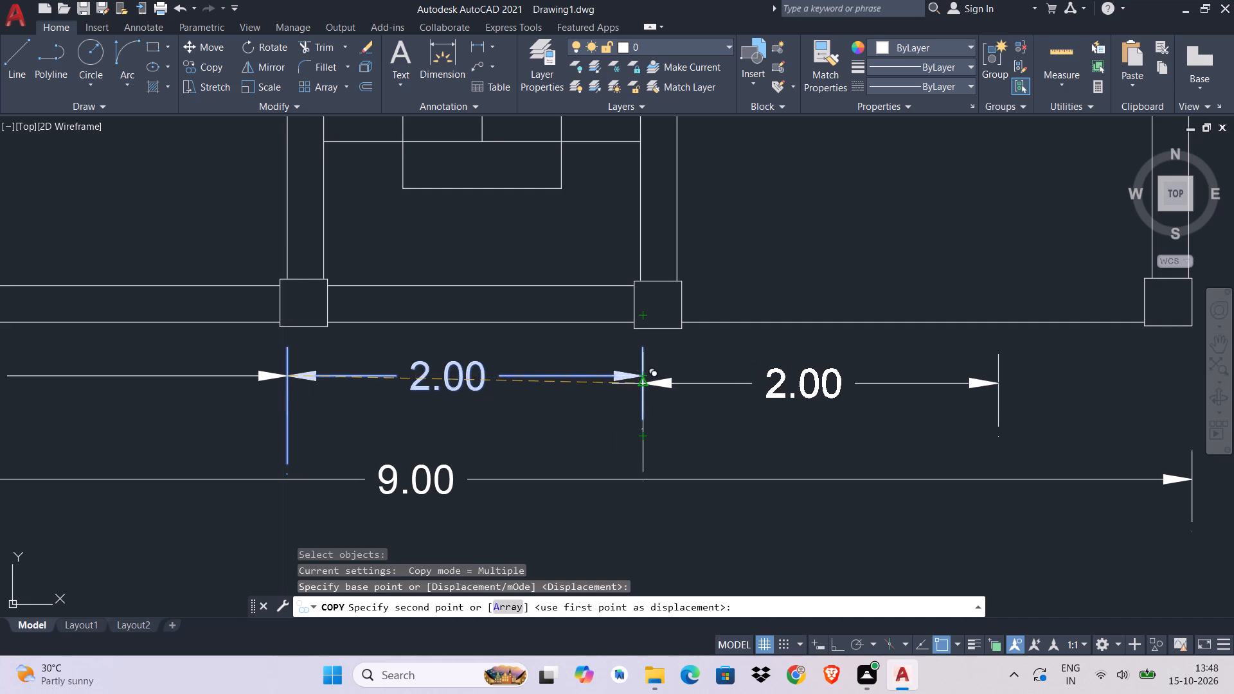
pyautogui.click(641, 370)
pyautogui.moveTo(728, 664); pyautogui.dragTo(246, 665, button='middle')
pyautogui.press('Escape')
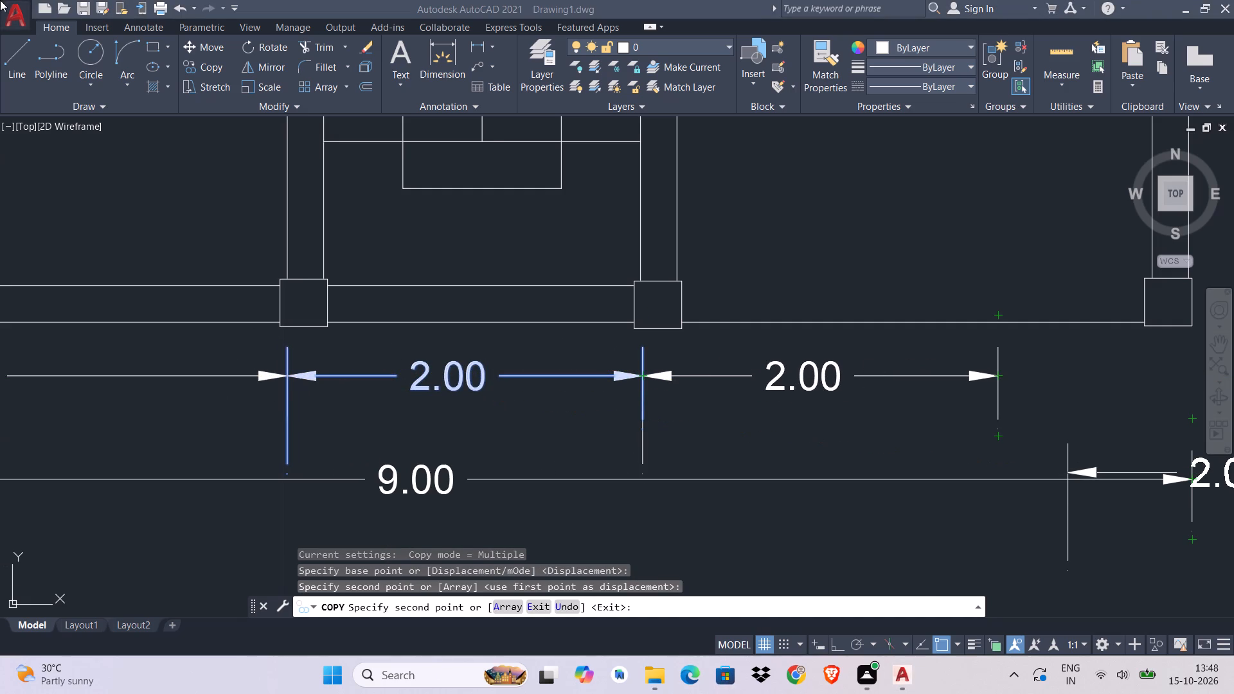
pyautogui.press('Escape')
pyautogui.press('Escape')
pyautogui.press('Escape')
pyautogui.press('Escape')
pyautogui.press('Escape')
pyautogui.moveTo(899, 519); pyautogui.dragTo(639, 531, button='middle')
pyautogui.press('Escape')
pyautogui.press('Escape')
pyautogui.press('Escape')
# Stretch the free end of the copied dimension below the porch out to the outer corner column.
pyautogui.moveTo(821, 422); pyautogui.dragTo(677, 456, button='middle')
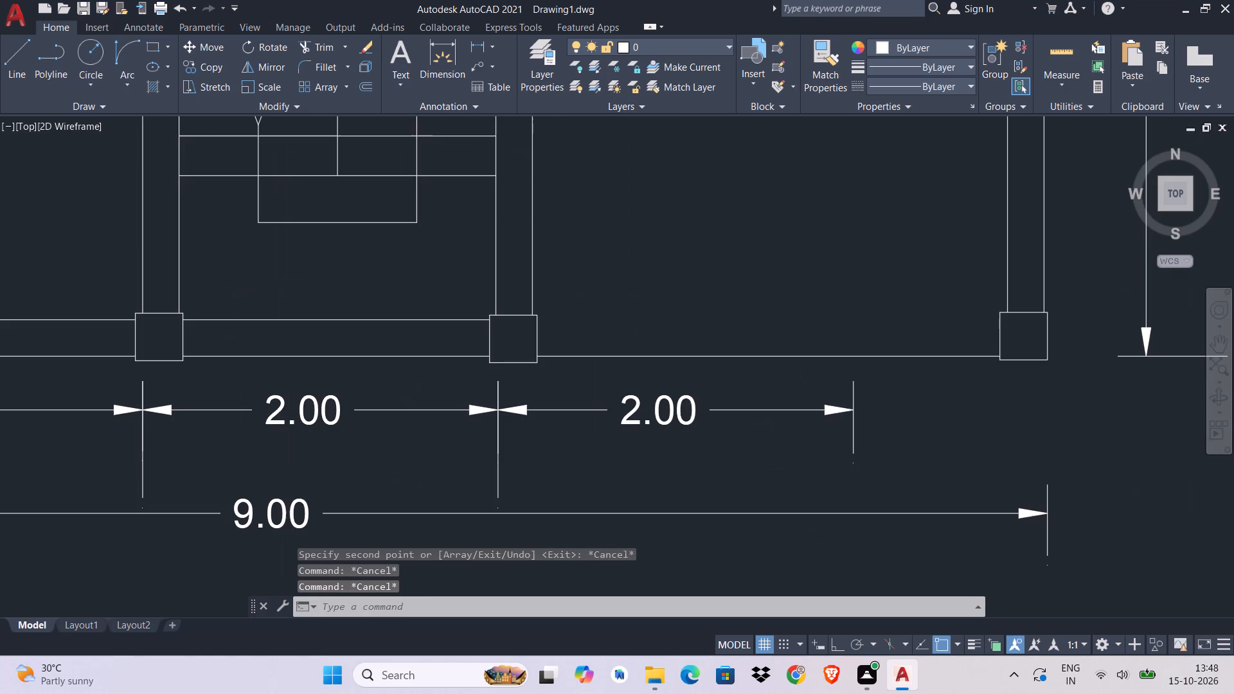
pyautogui.click(827, 402)
pyautogui.click(850, 461)
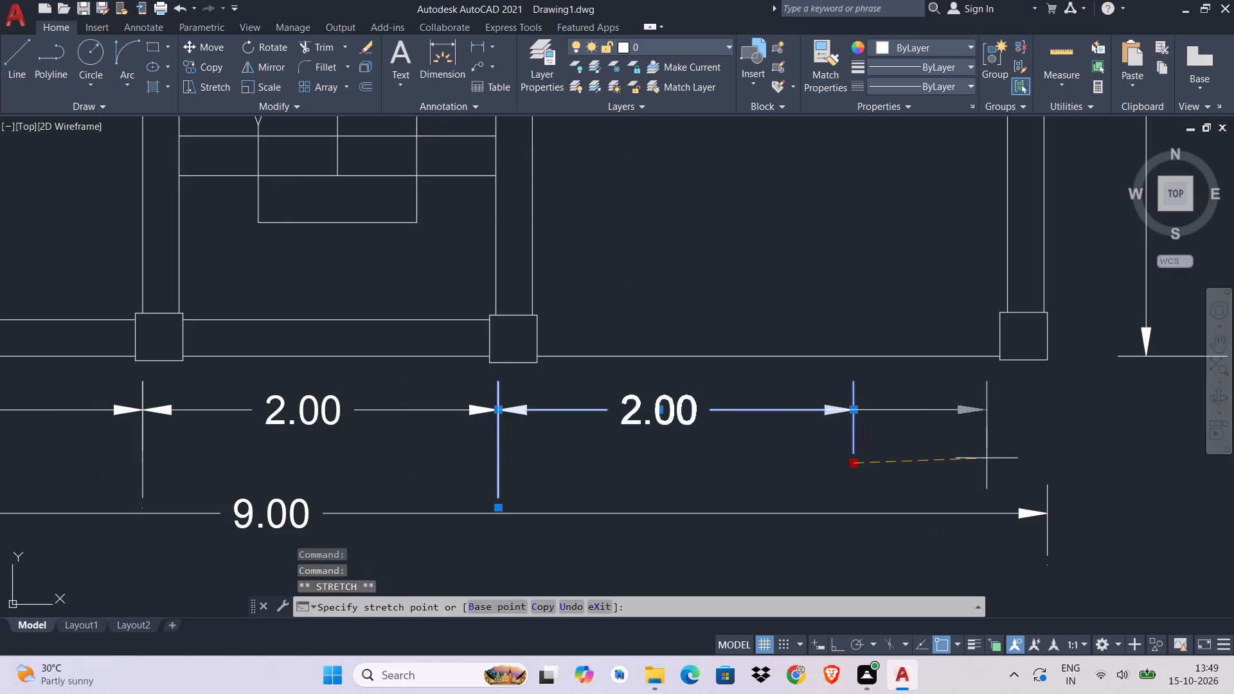
pyautogui.click(1019, 464)
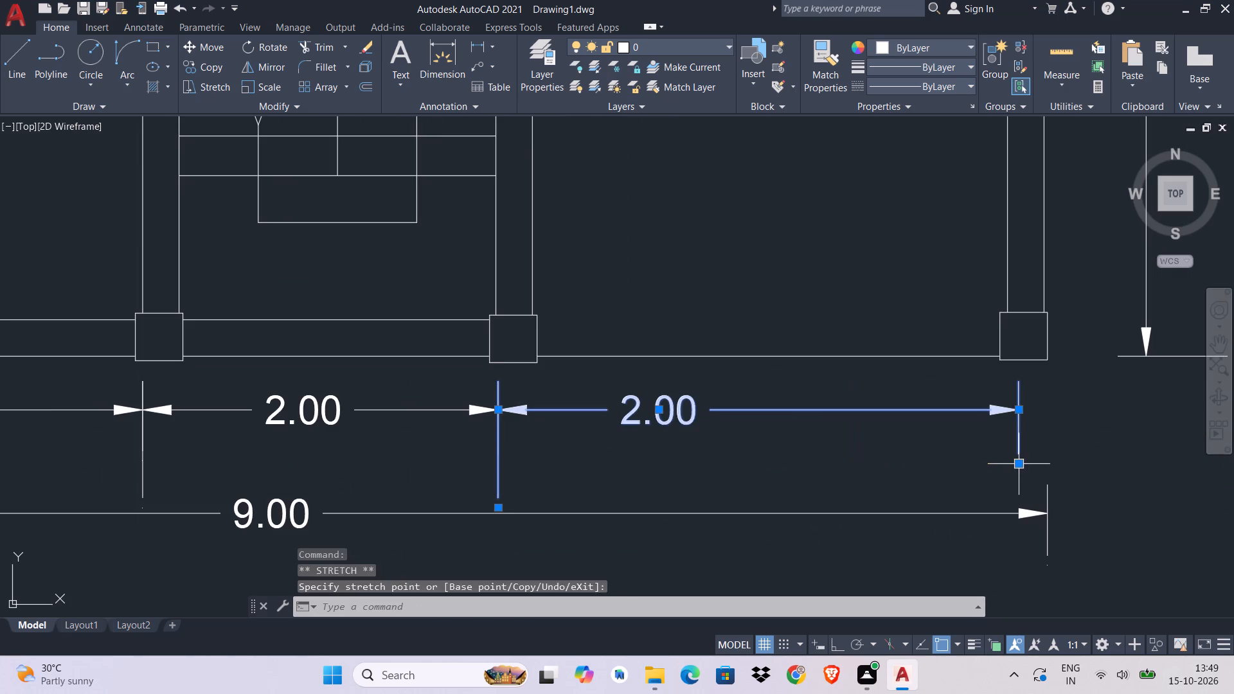
pyautogui.press('Escape')
# Move the porch dimension's text to the middle of its dimension line.
pyautogui.click(672, 420)
pyautogui.click(659, 407)
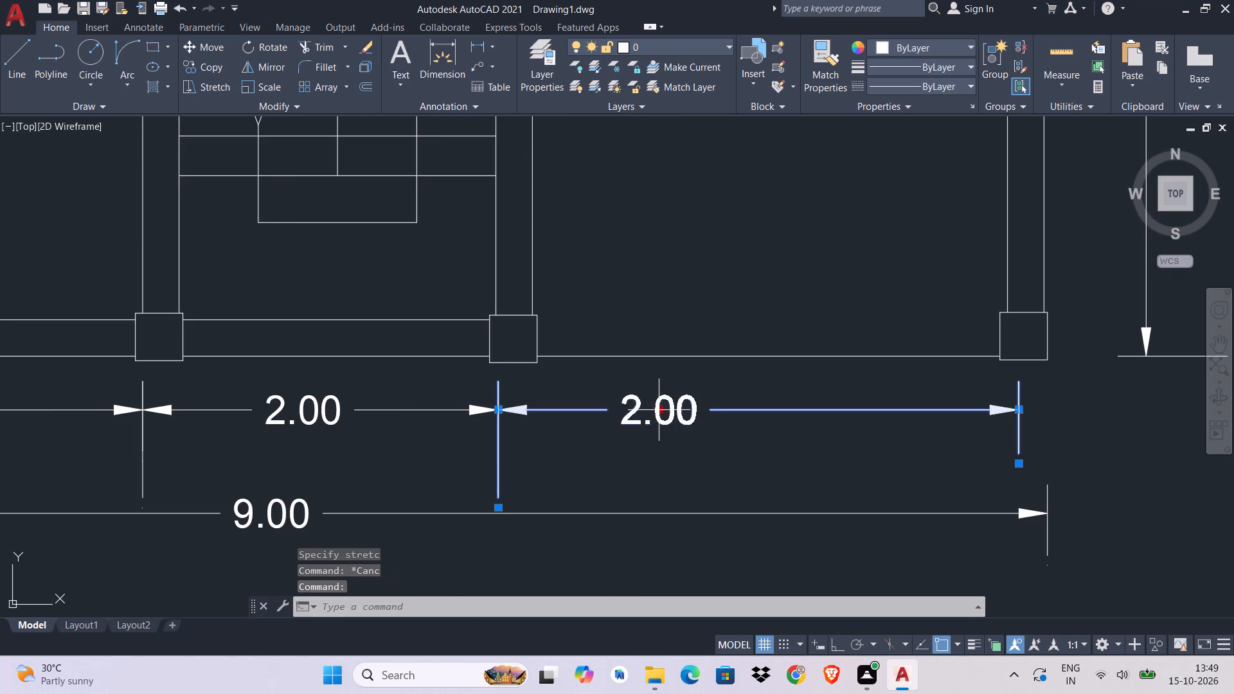
pyautogui.click(753, 413)
pyautogui.press('Escape')
# Change the text of the porch width dimension to 3.00.
pyautogui.doubleClick(752, 423)
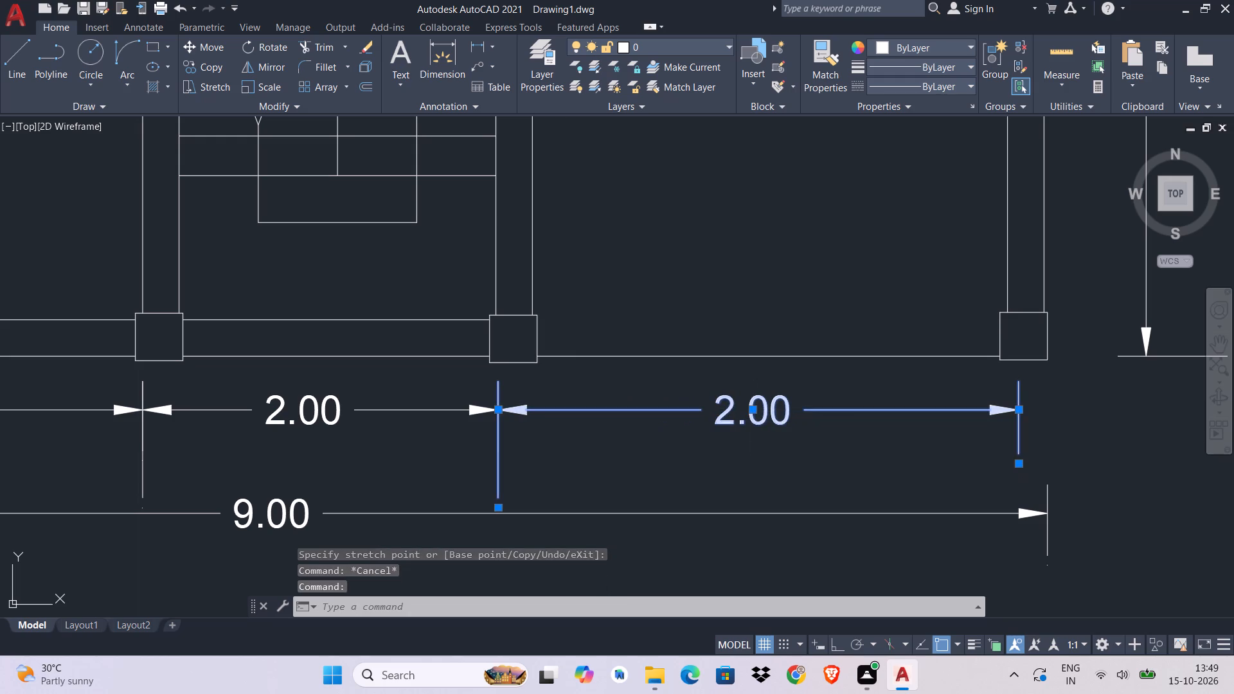
pyautogui.moveTo(803, 413); pyautogui.dragTo(617, 415)
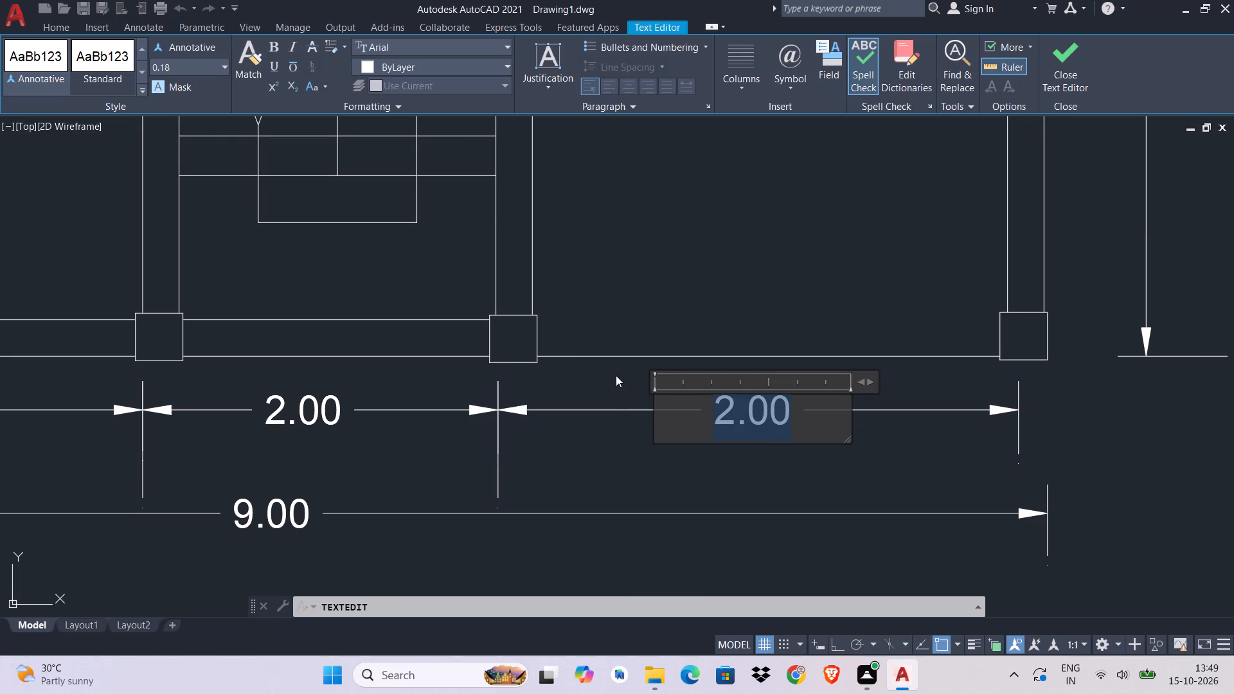
pyautogui.press('BackSpace')
pyautogui.write('3.00')
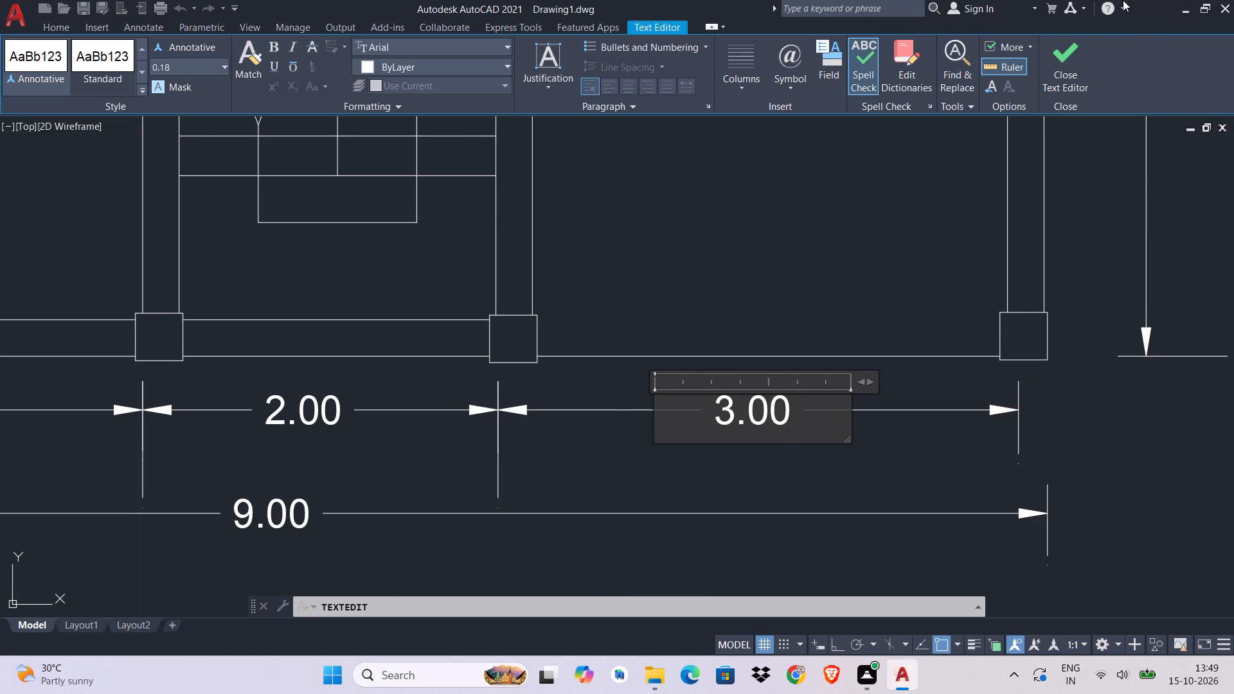
pyautogui.click(1077, 67)
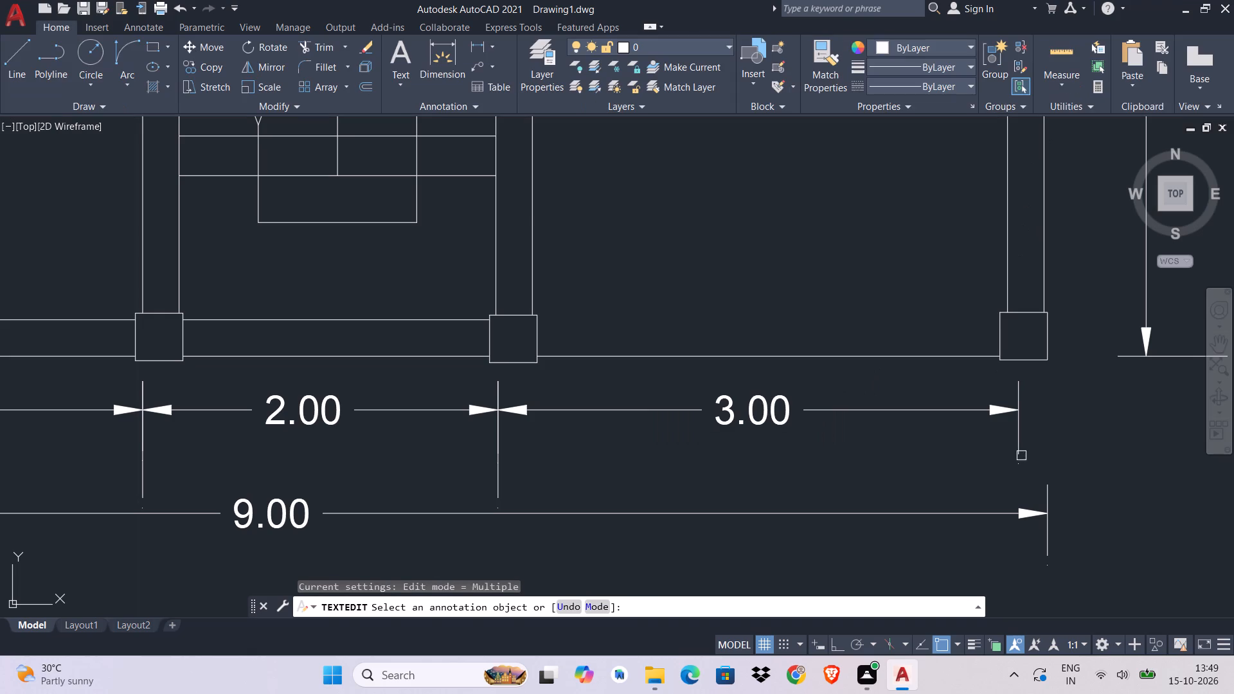
pyautogui.click(1021, 456)
pyautogui.press('Escape')
pyautogui.press('Escape')
pyautogui.press('Escape')
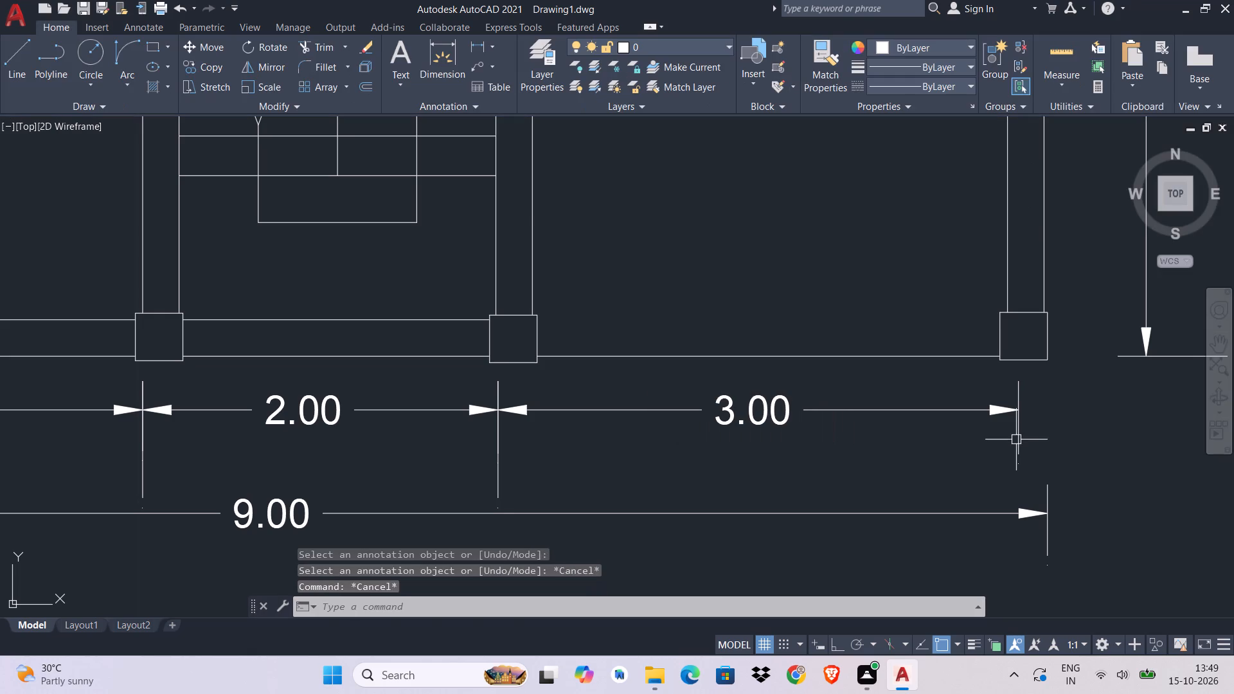
# Stretch the outer end of the 3.00 porch dimension to line up with the end of the overall 9.00 dimension.
pyautogui.click(1016, 440)
pyautogui.click(1021, 467)
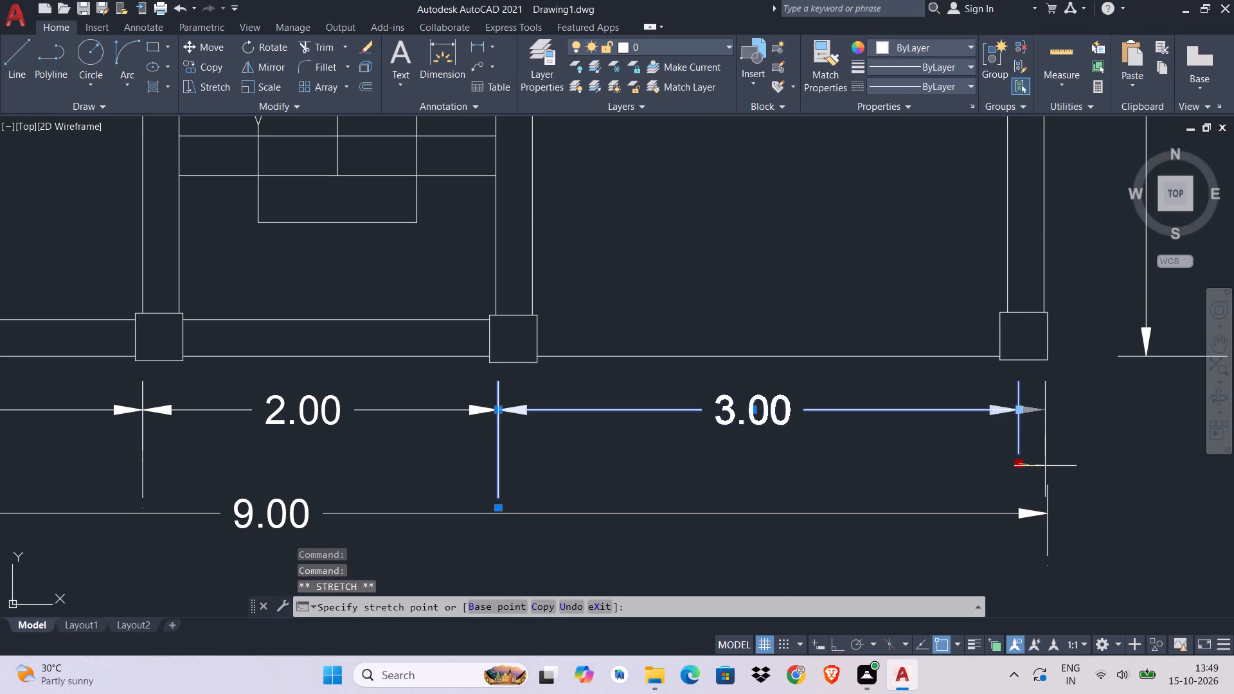
pyautogui.click(1045, 466)
pyautogui.press('Escape')
# Draw a horizontal line with Ortho on from the midpoint of the kitchen counter's end edge, behind the sink, to the side wall.
pyautogui.scroll(-5, 795, 377)
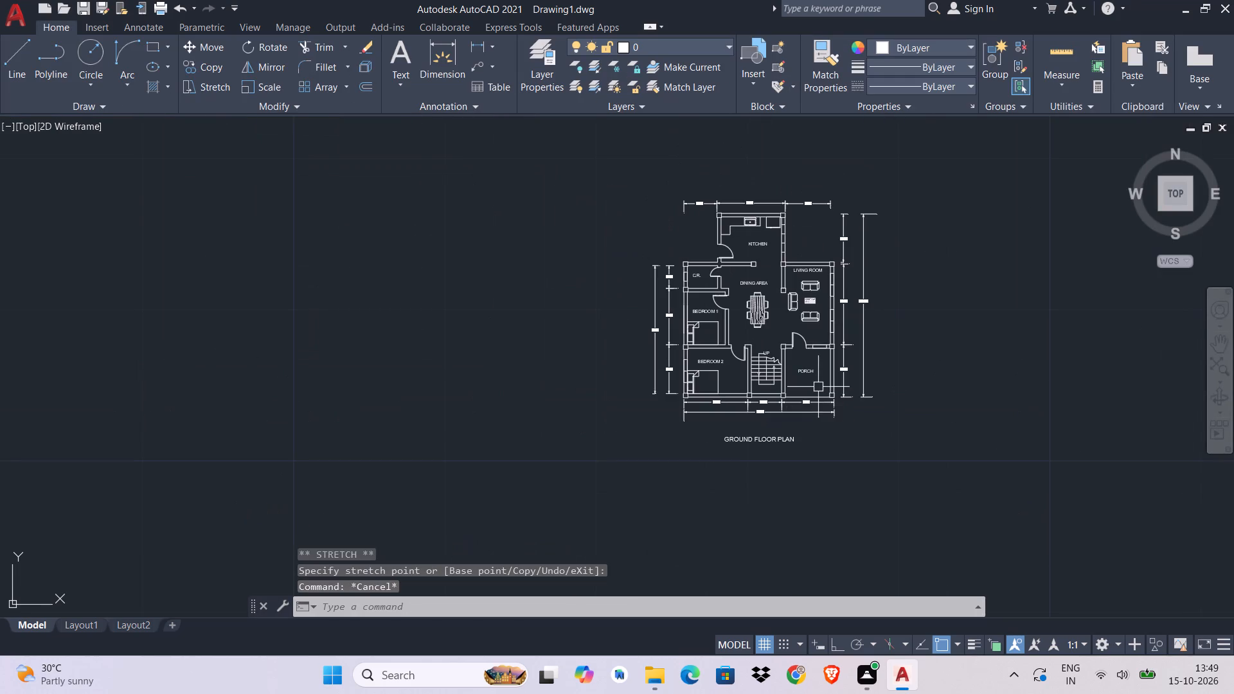
pyautogui.scroll(4, 816, 404)
pyautogui.scroll(-4, 652, 376)
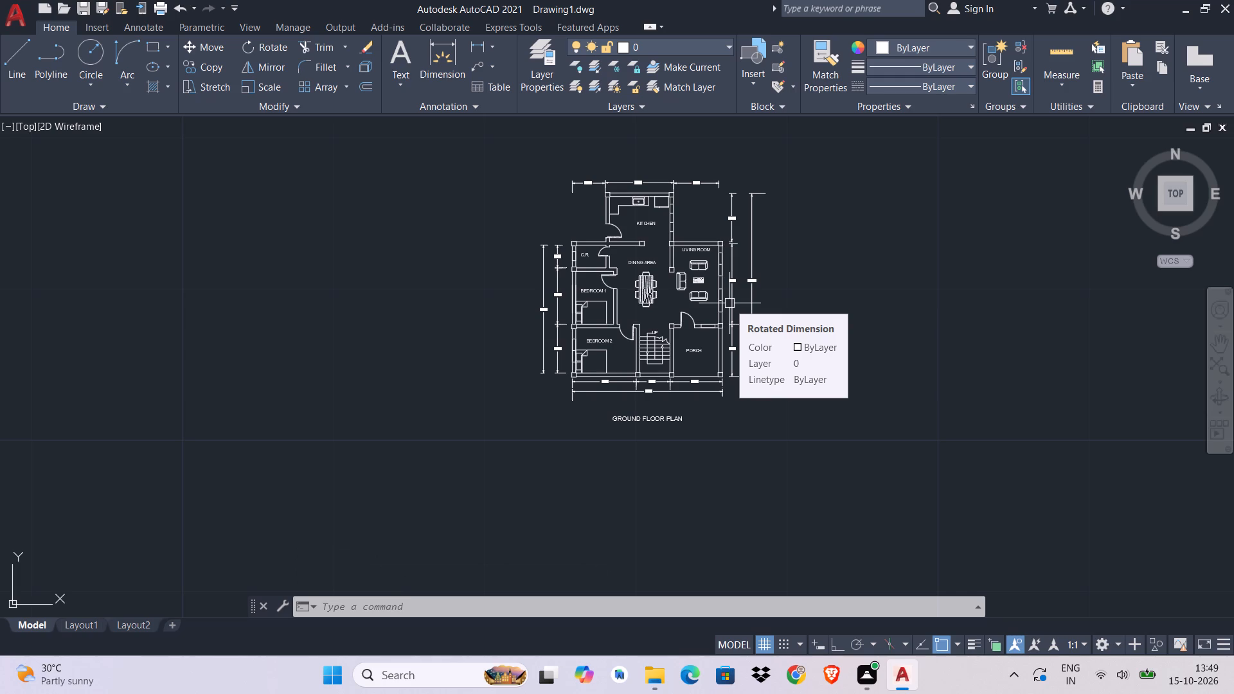
pyautogui.scroll(6, 644, 194)
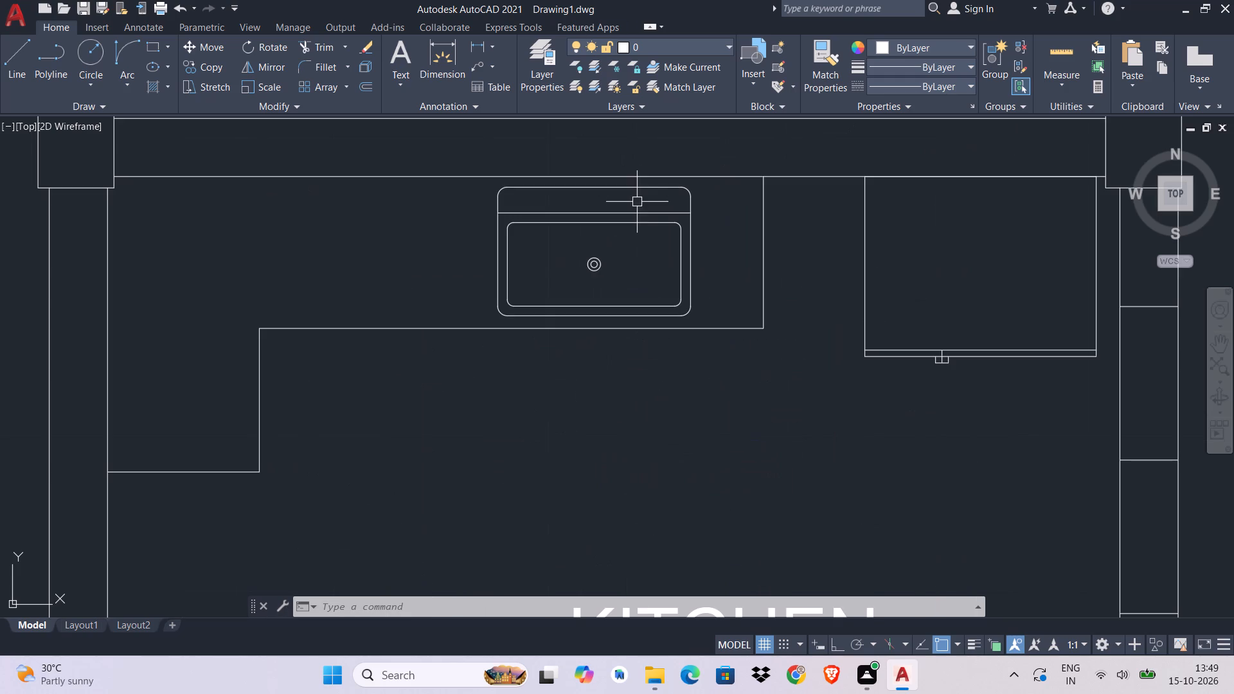
pyautogui.moveTo(624, 224); pyautogui.dragTo(822, 277, button='middle')
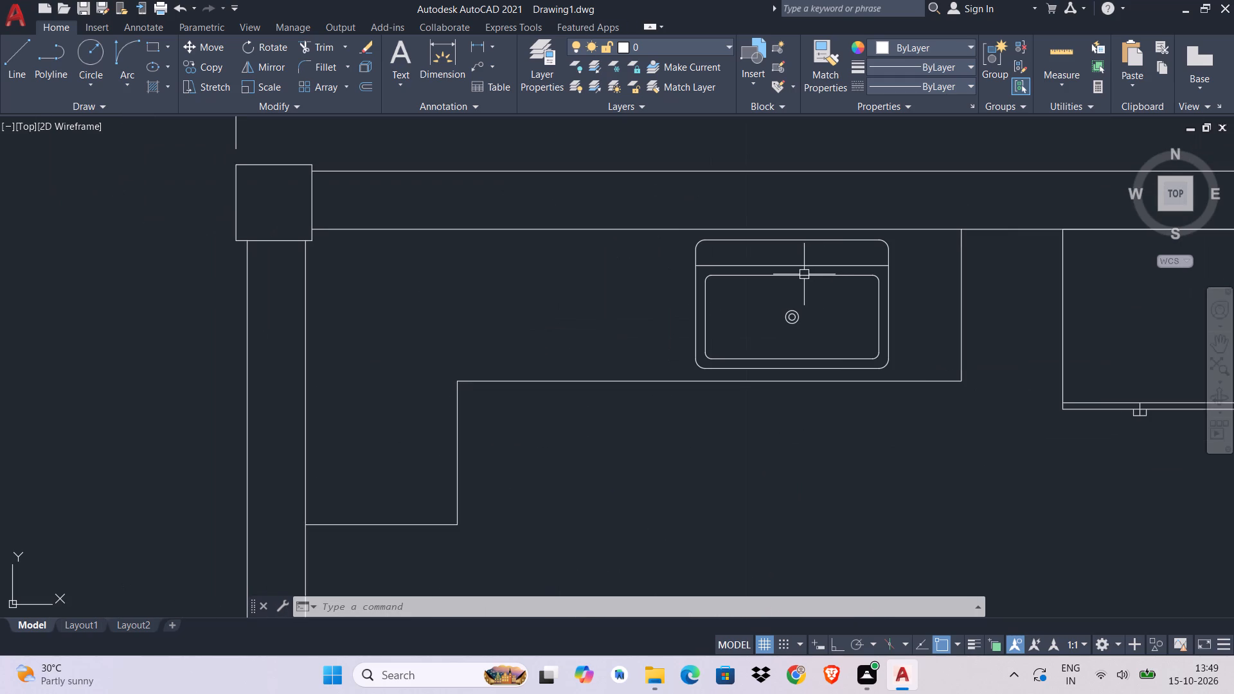
pyautogui.write('L')
pyautogui.press('space')
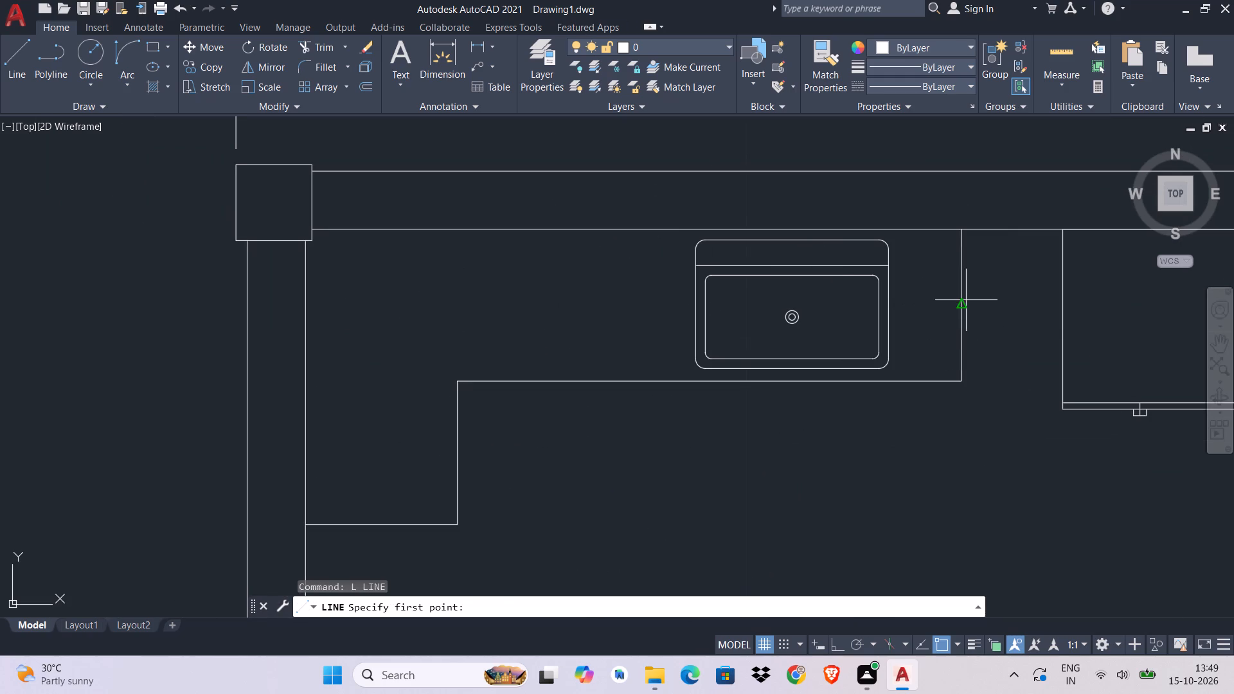
pyautogui.click(958, 301)
pyautogui.hotkey('ctrl', 'l')
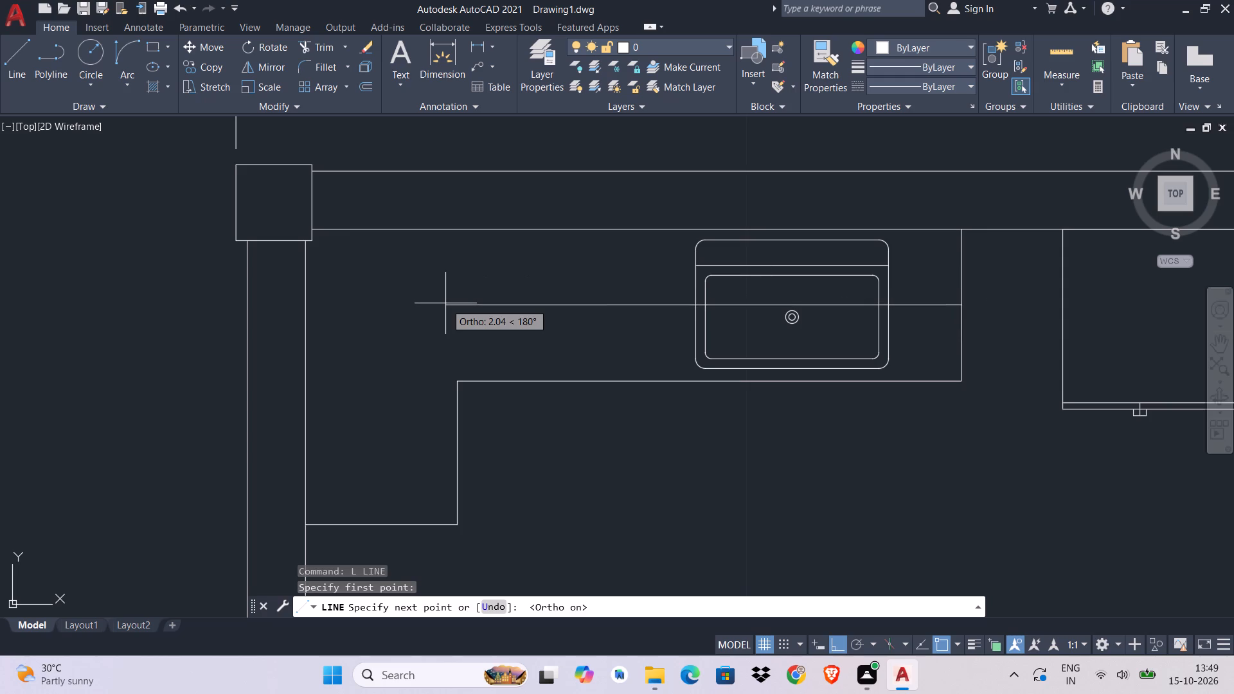
pyautogui.click(305, 310)
pyautogui.press('Escape')
pyautogui.press('Escape')
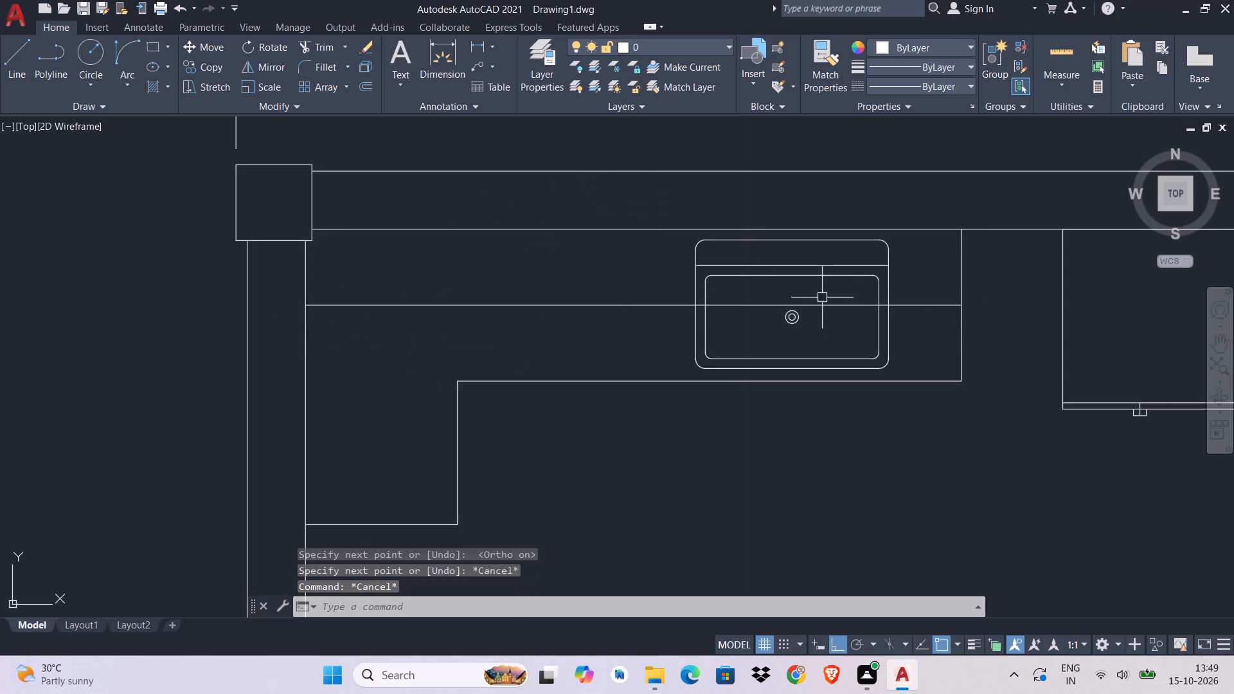
# Draw a vertical line from the midpoint of the counter's short-leg end edge up to the kitchen's back wall.
pyautogui.press('space')
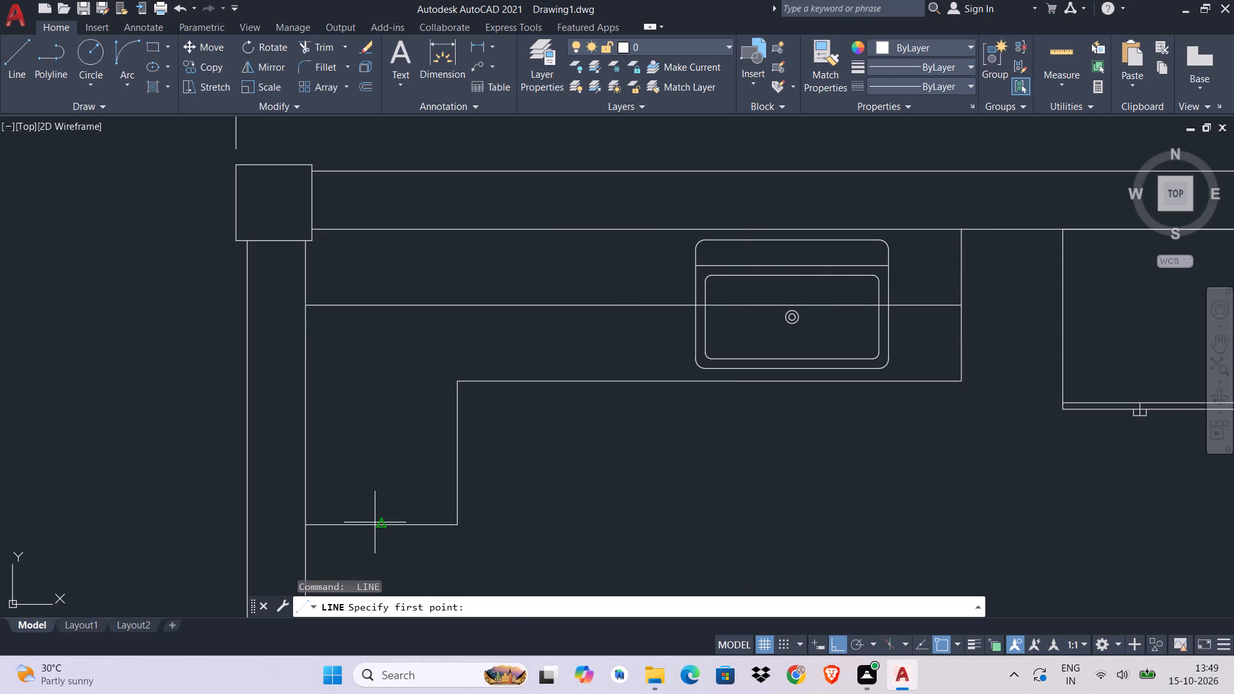
pyautogui.click(375, 522)
pyautogui.click(375, 226)
pyautogui.press('space')
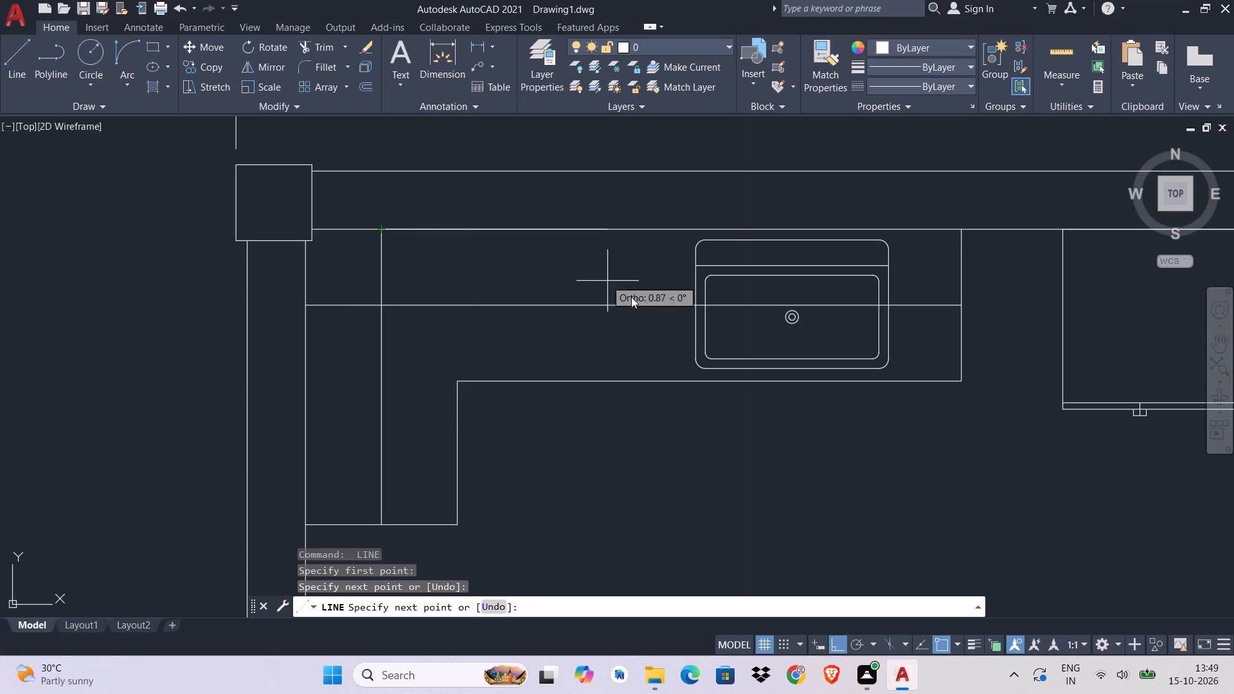
# Draw two horizontal lines across the counter's short leg to the side wall, from the inner corner and from the leg edge's midpoint.
pyautogui.press('space')
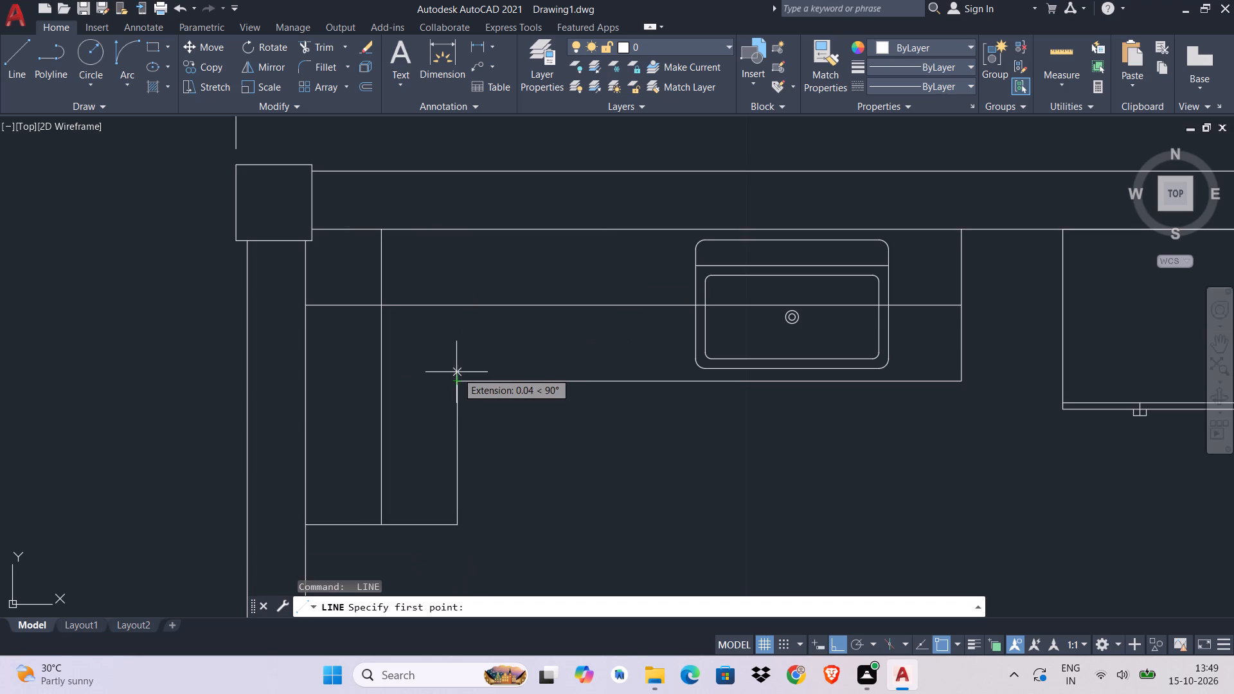
pyautogui.press('space')
pyautogui.press('space')
pyautogui.press('space')
pyautogui.click(454, 378)
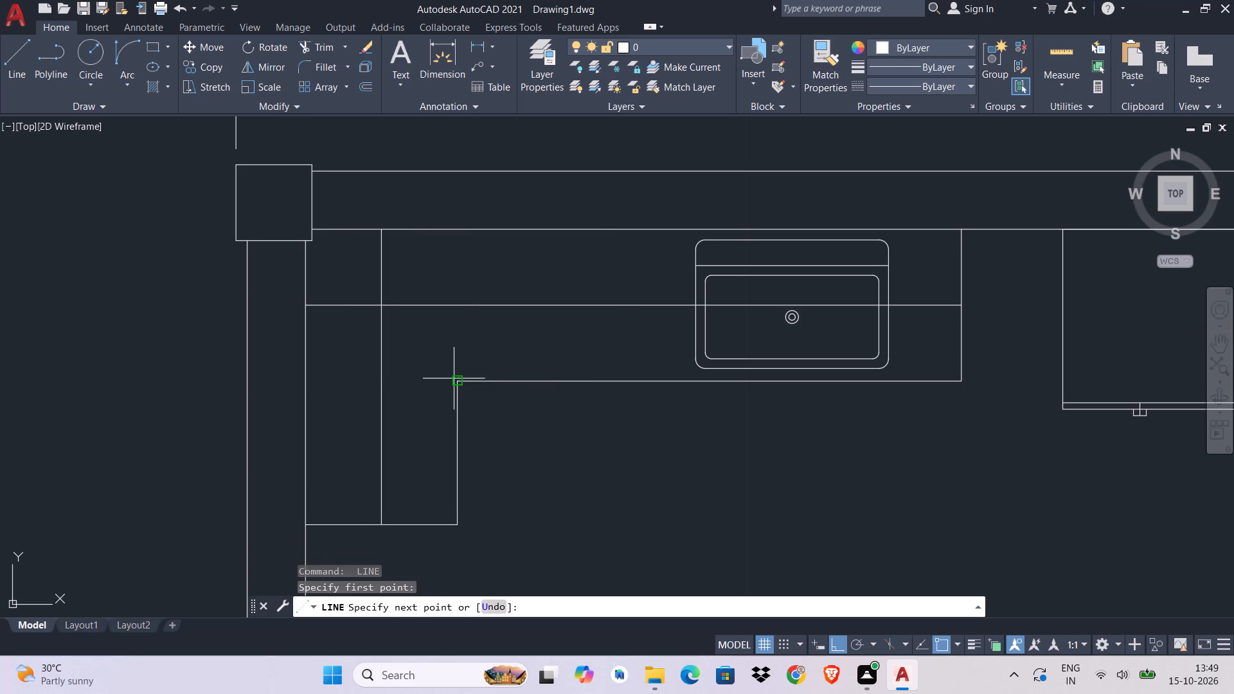
pyautogui.click(303, 385)
pyautogui.press('Escape')
pyautogui.press('space')
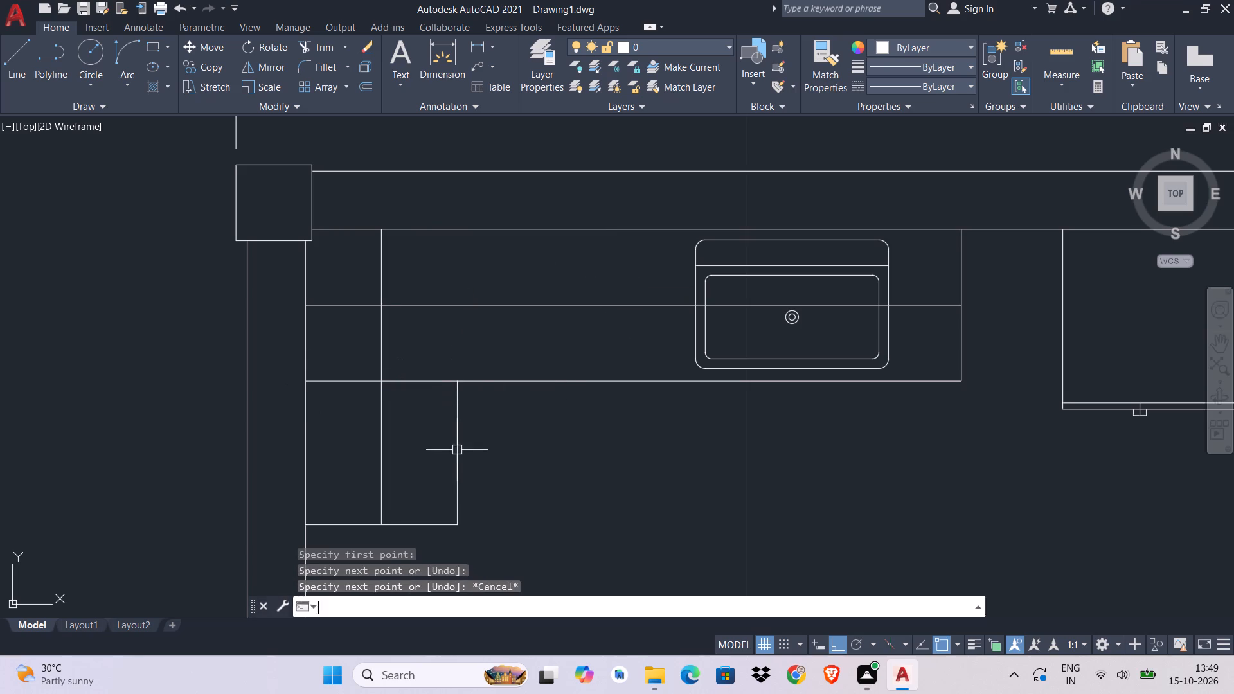
pyautogui.click(455, 454)
pyautogui.click(305, 456)
pyautogui.press('Escape')
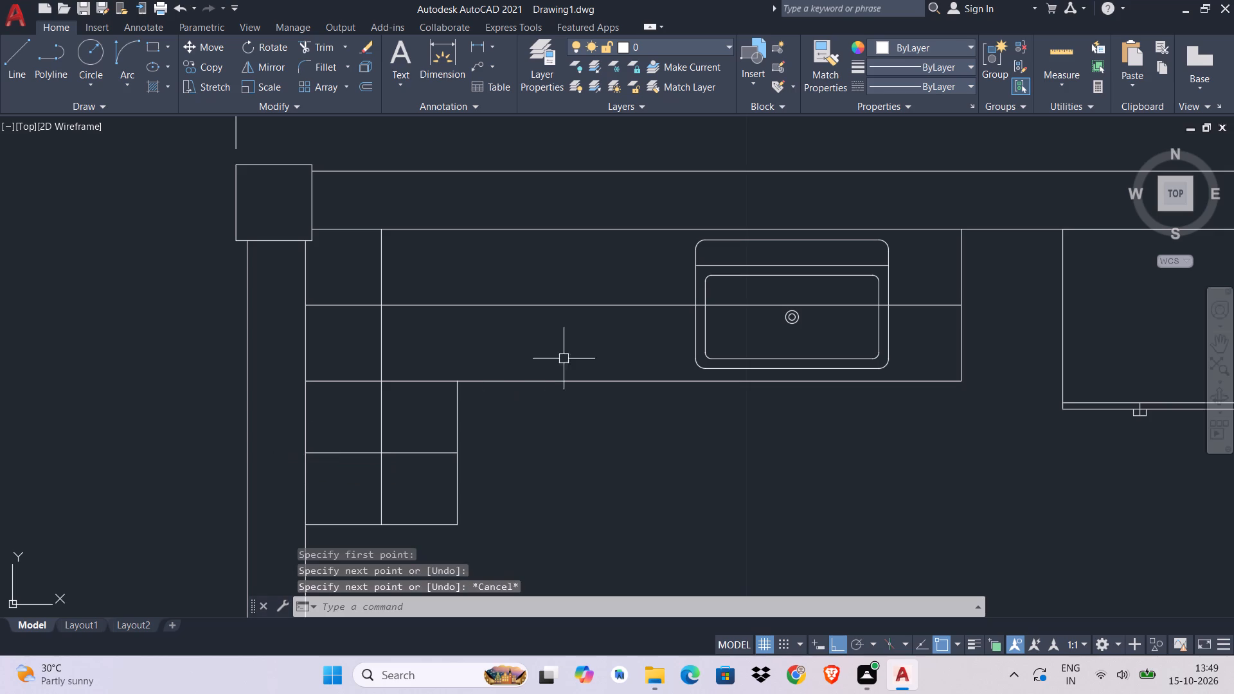
# Draw a vertical line from the counter's inner corner straight up to the kitchen's back wall.
pyautogui.press('space')
pyautogui.click(453, 380)
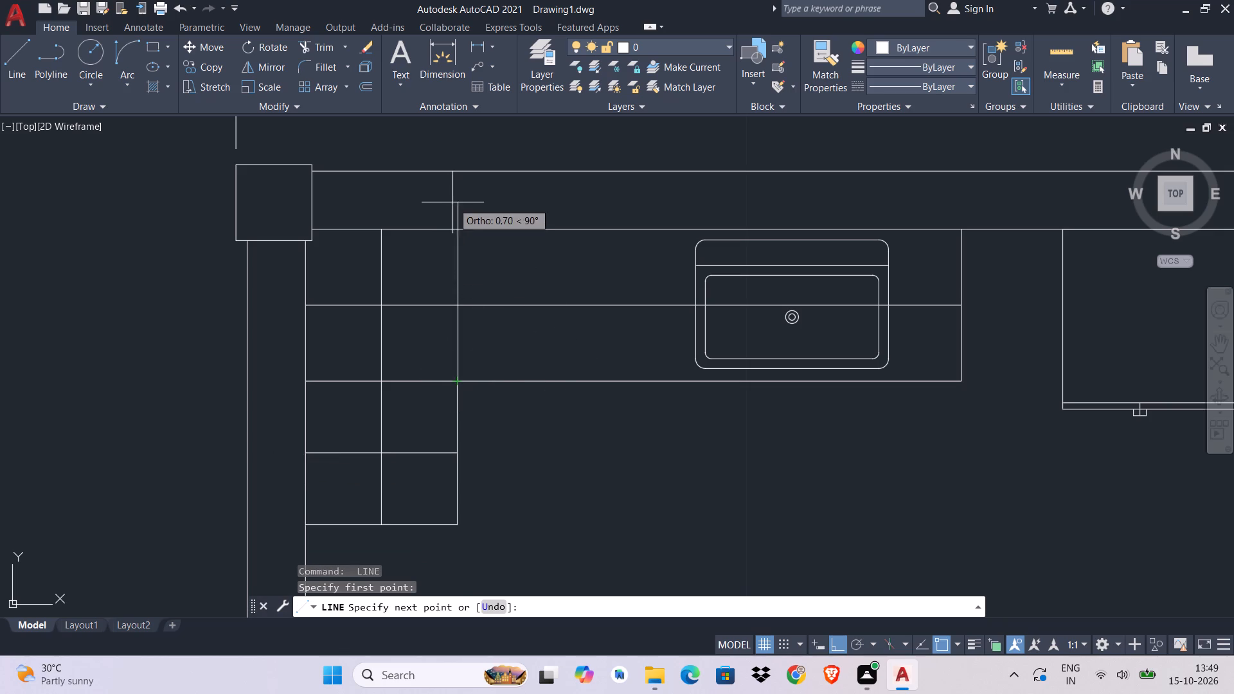
pyautogui.click(447, 227)
pyautogui.hotkey('ctrl', 'z')
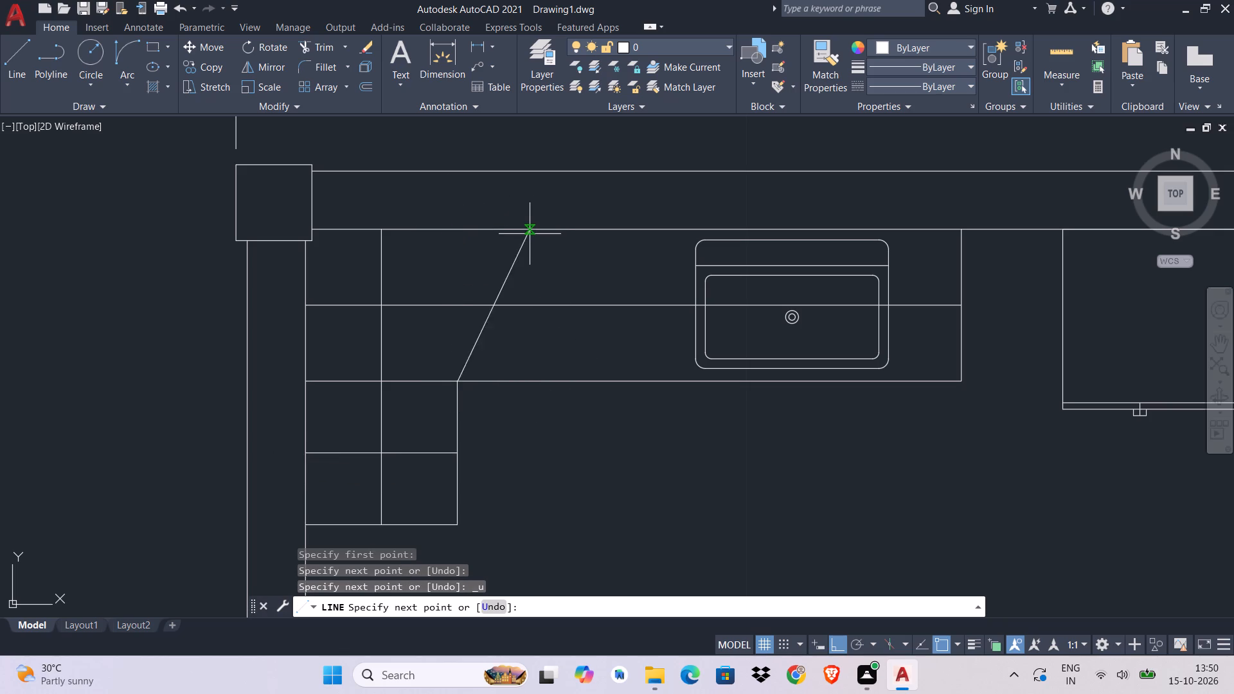
pyautogui.click(459, 229)
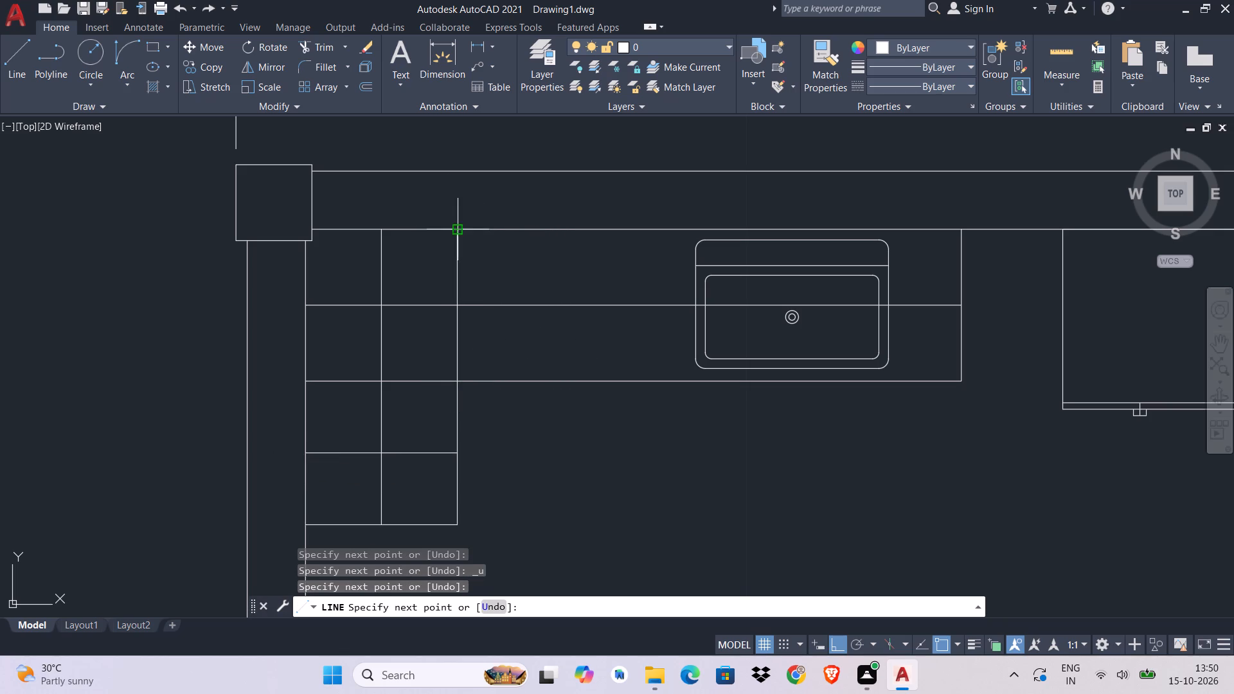
pyautogui.press('Escape')
# Draw three vertical lines across the counter's long run: two between the inner corner and the sink, one just beyond the sink.
pyautogui.press('space')
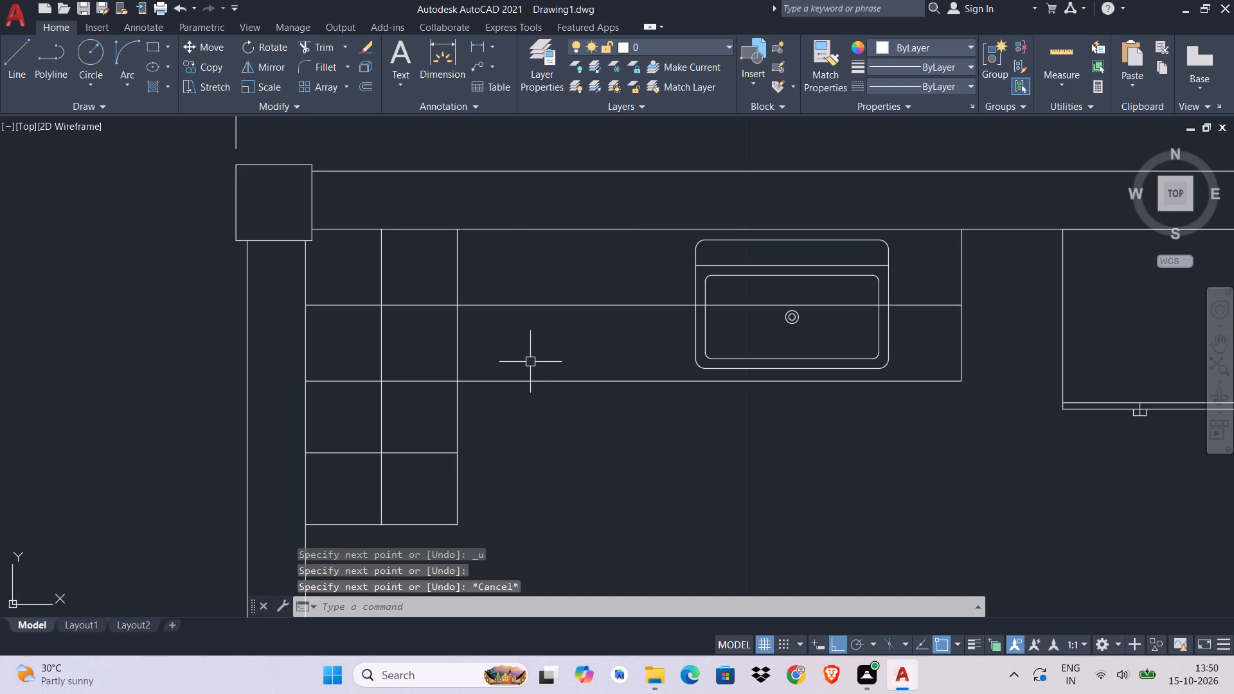
pyautogui.click(539, 376)
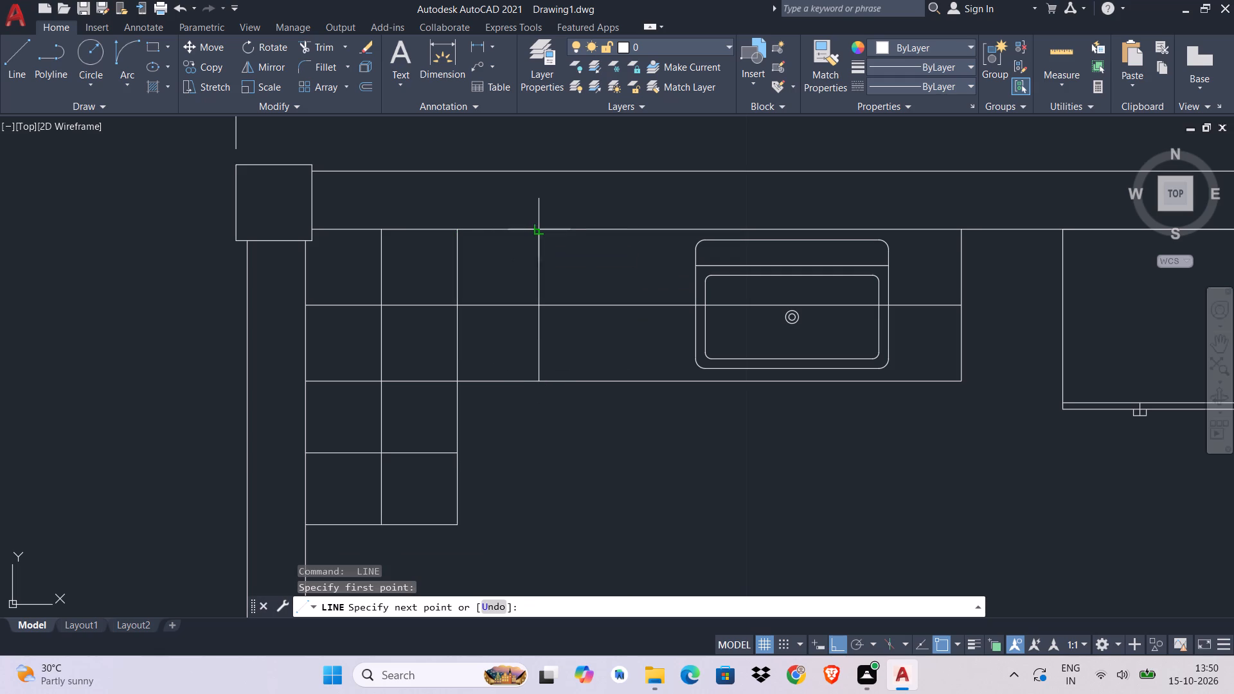
pyautogui.click(539, 224)
pyautogui.press('Escape')
pyautogui.press('space')
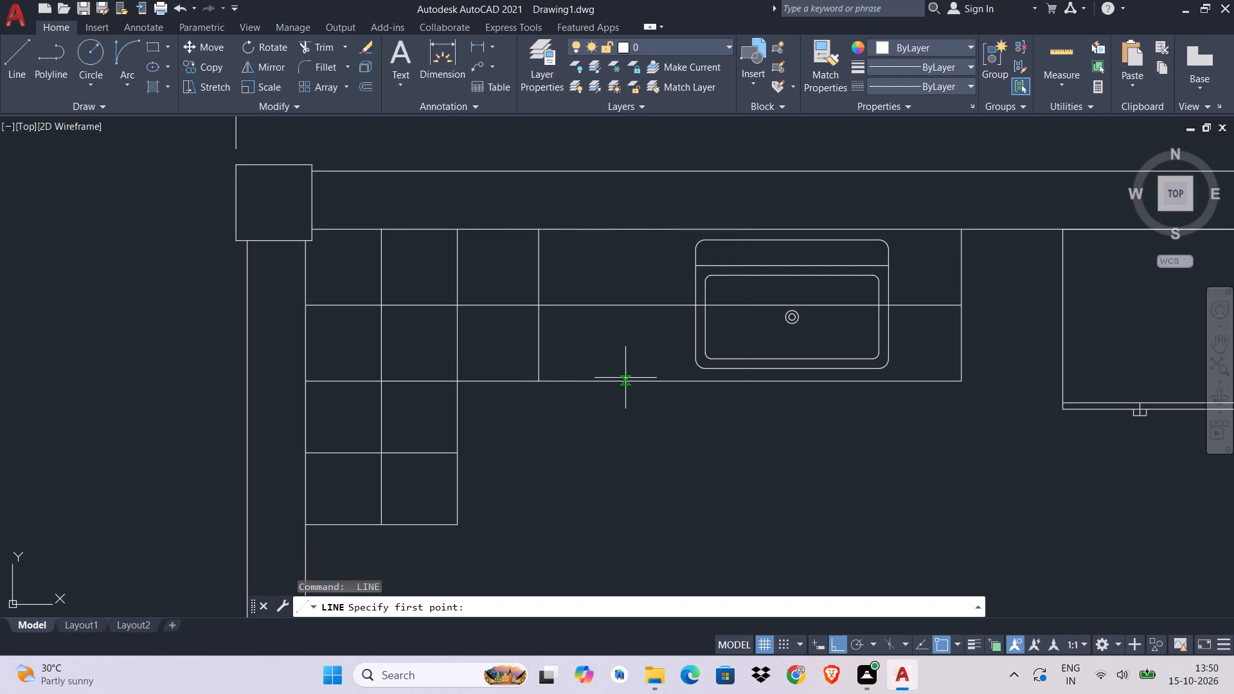
pyautogui.click(610, 378)
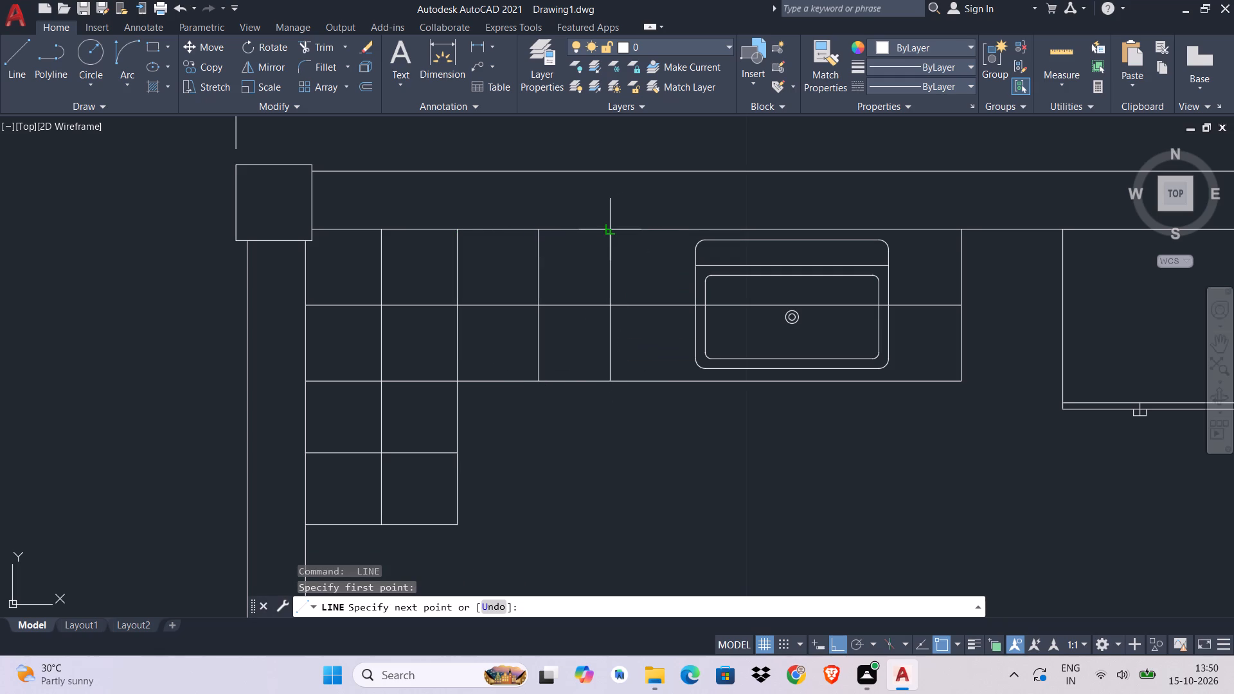
pyautogui.click(609, 233)
pyautogui.press('Escape')
pyautogui.press('space')
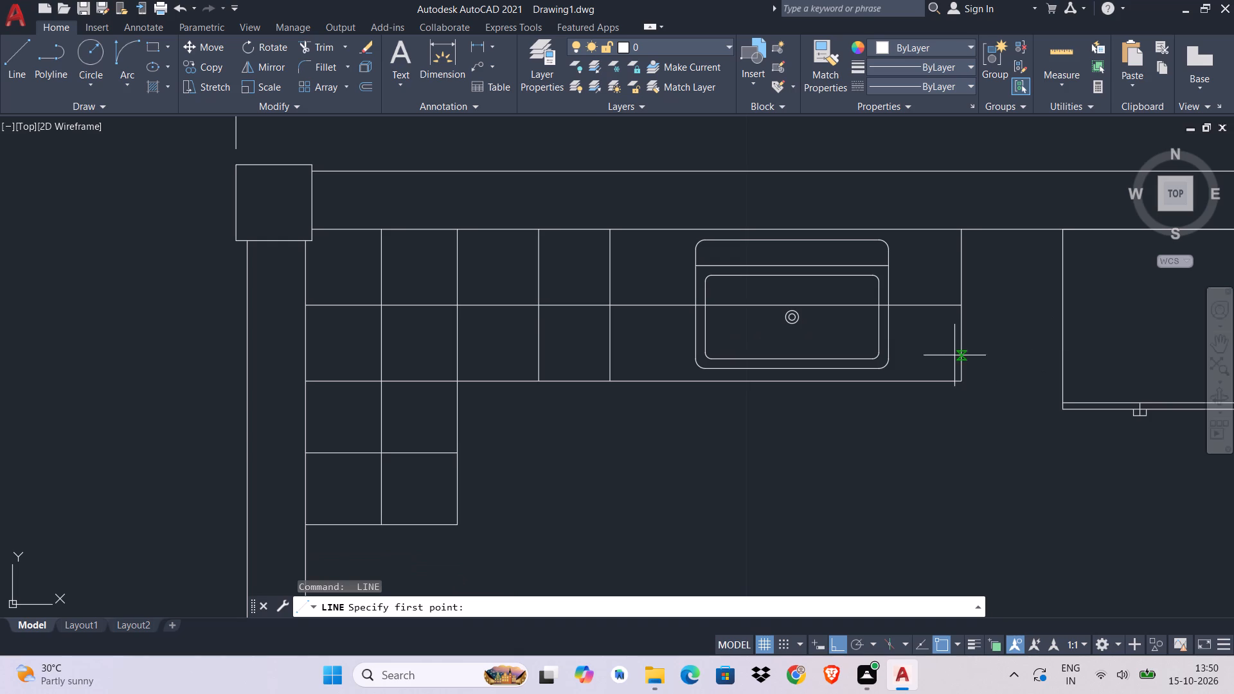
pyautogui.click(903, 229)
pyautogui.click(905, 386)
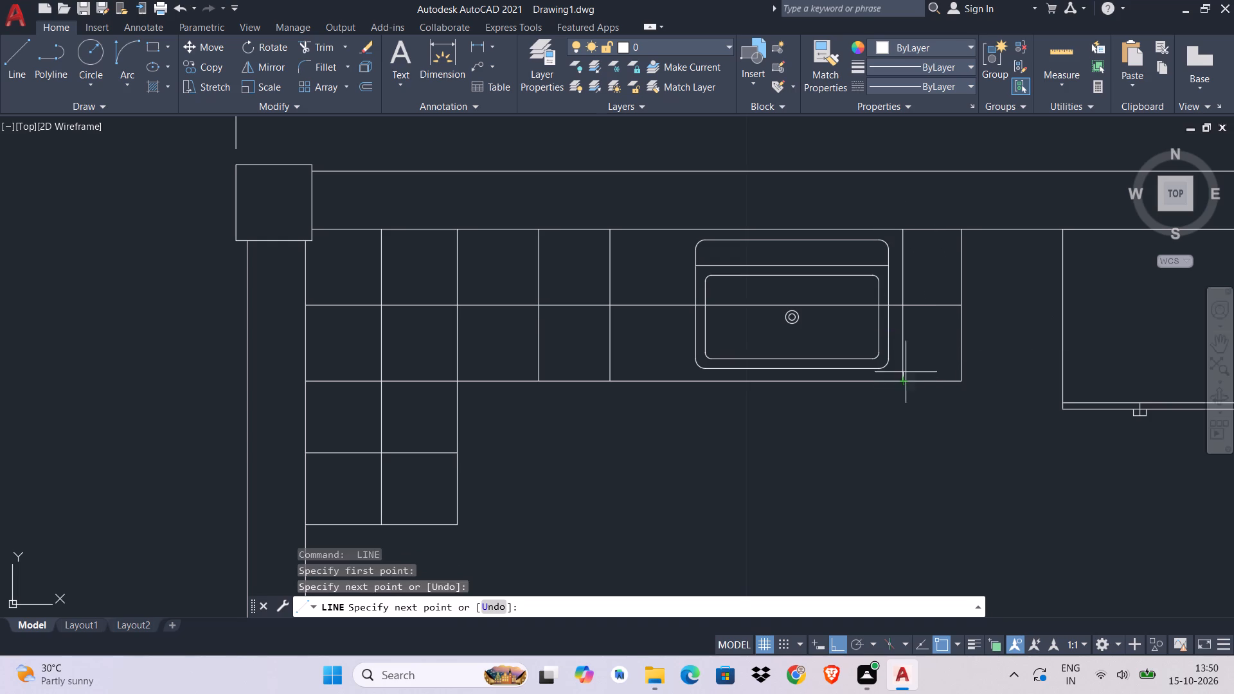
pyautogui.press('Escape')
# Move the sink horizontally along the counter, a little toward the nearest divider on the inner-corner side.
pyautogui.click(791, 342)
pyautogui.click(670, 343)
pyautogui.write('M')
pyautogui.press('space')
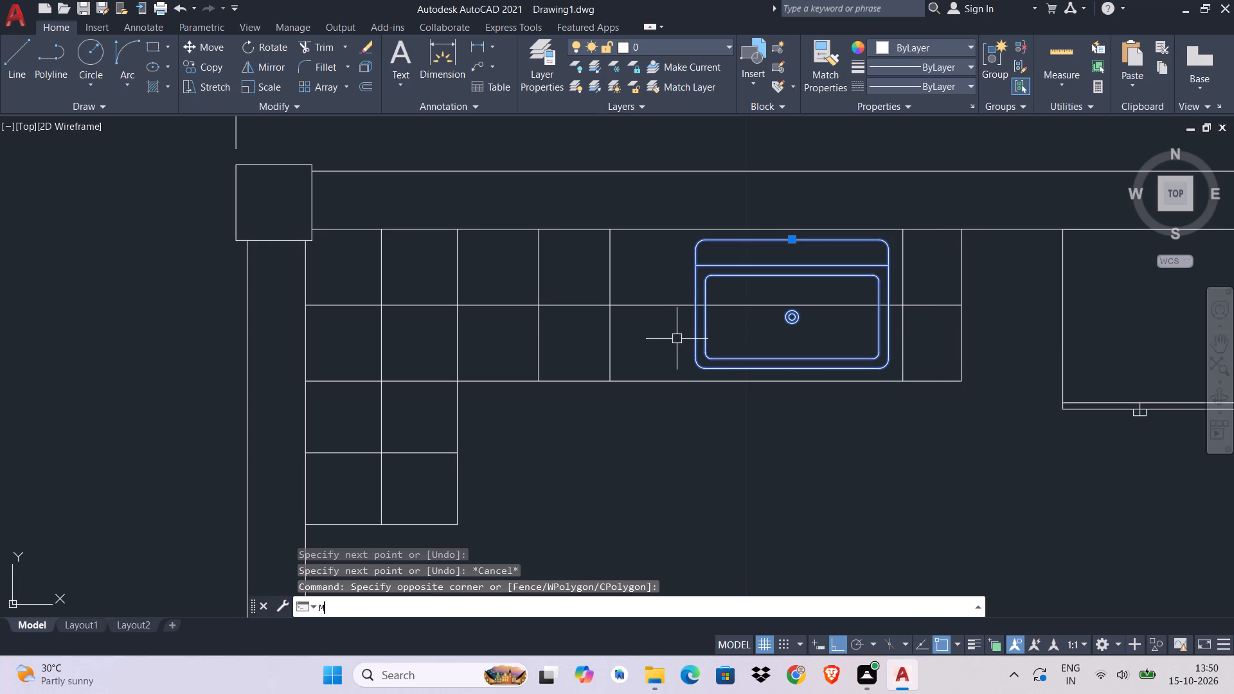
pyautogui.click(800, 373)
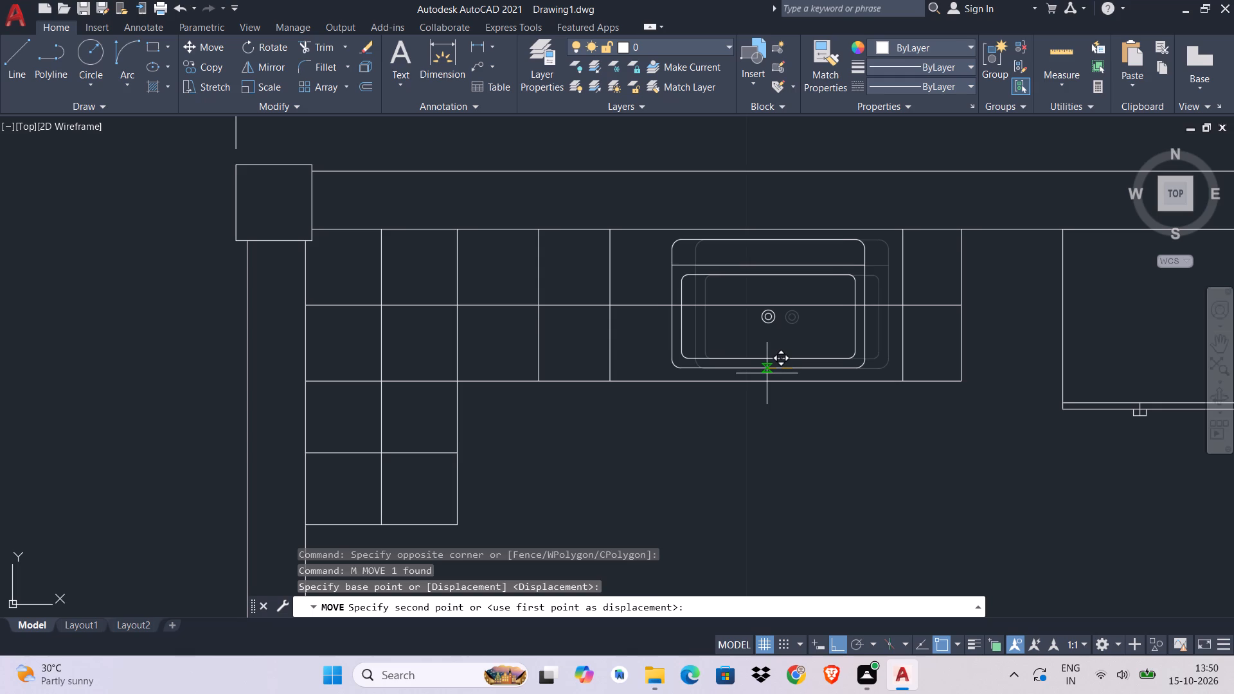
pyautogui.click(756, 373)
pyautogui.press('Escape')
# Move the vertical divider line beyond the sink slightly closer to the sink.
pyautogui.click(908, 350)
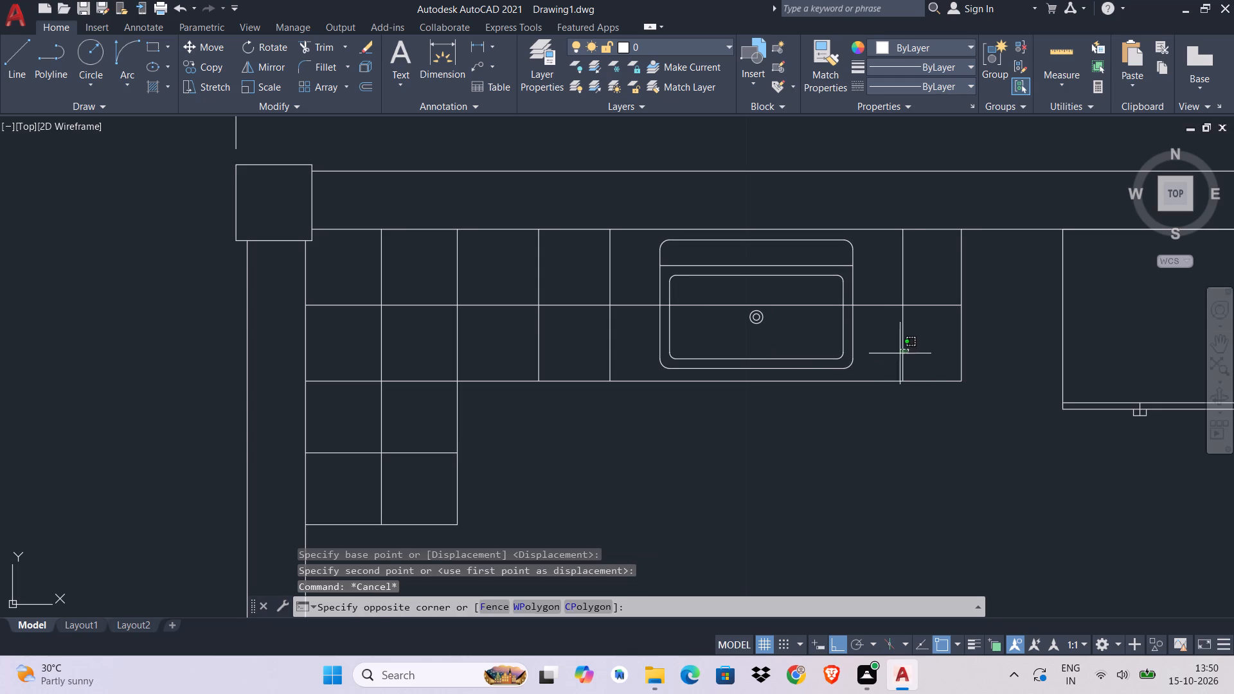
pyautogui.click(879, 358)
pyautogui.write('M')
pyautogui.press('space')
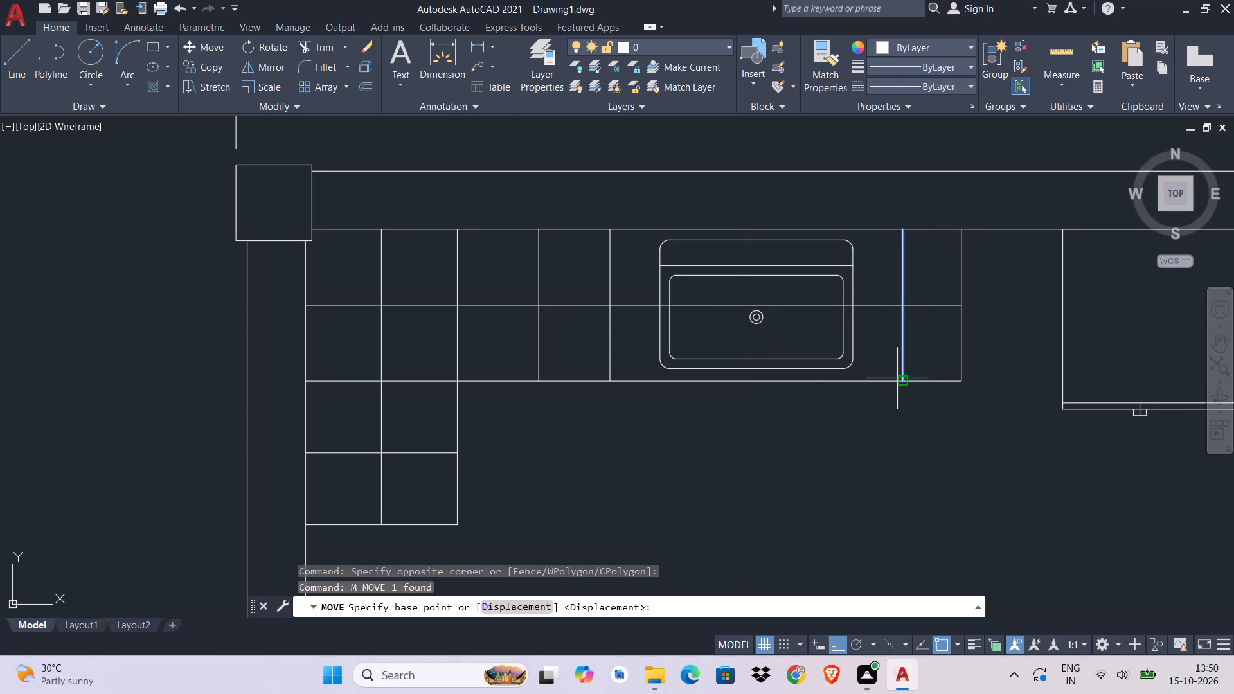
pyautogui.click(899, 380)
pyautogui.click(888, 380)
pyautogui.press('Escape')
# Trim the counter's horizontal centre line inside the sink so that it stops at the sink's outer edges.
pyautogui.write('TR')
pyautogui.press('space')
pyautogui.click(697, 309)
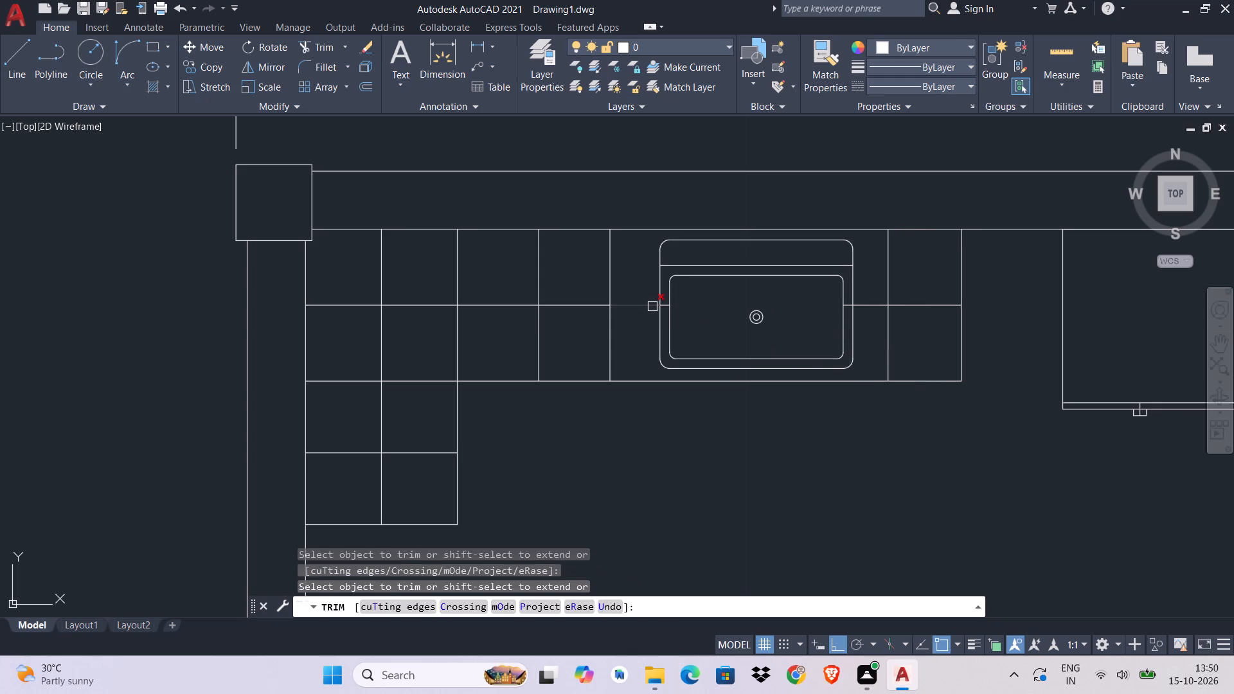
pyautogui.scroll(2, 656, 307)
pyautogui.click(675, 304)
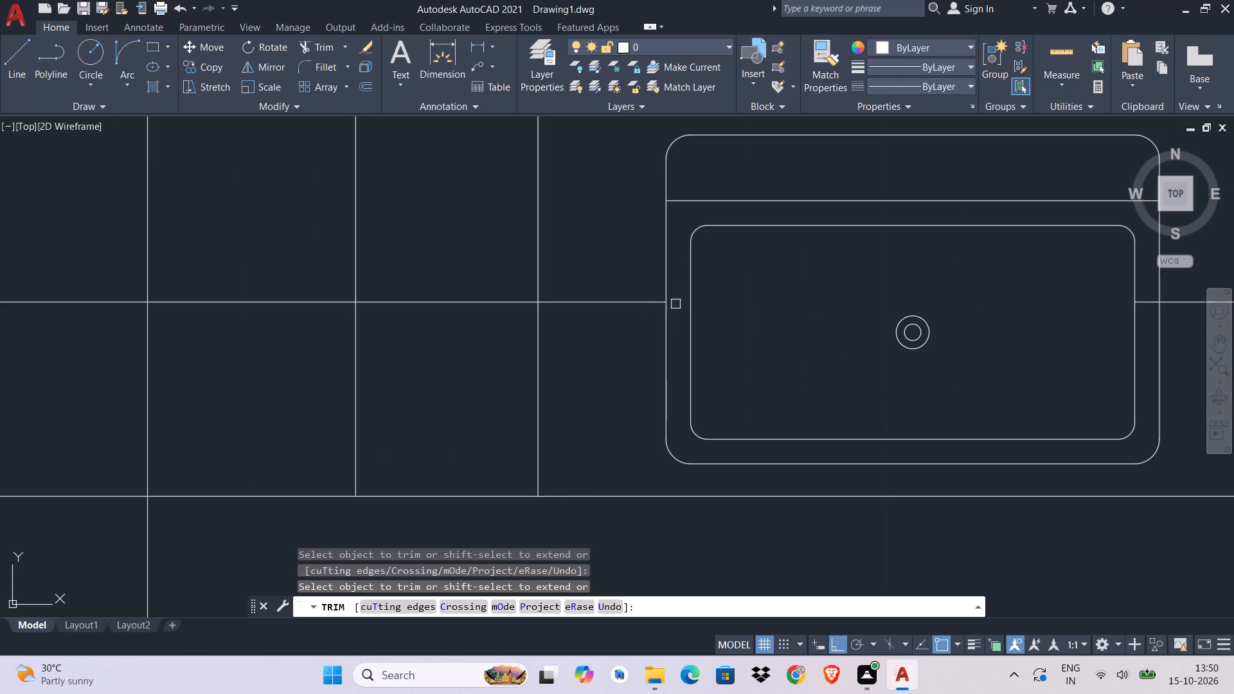
pyautogui.moveTo(963, 295); pyautogui.dragTo(482, 305, button='middle')
pyautogui.scroll(2, 692, 319)
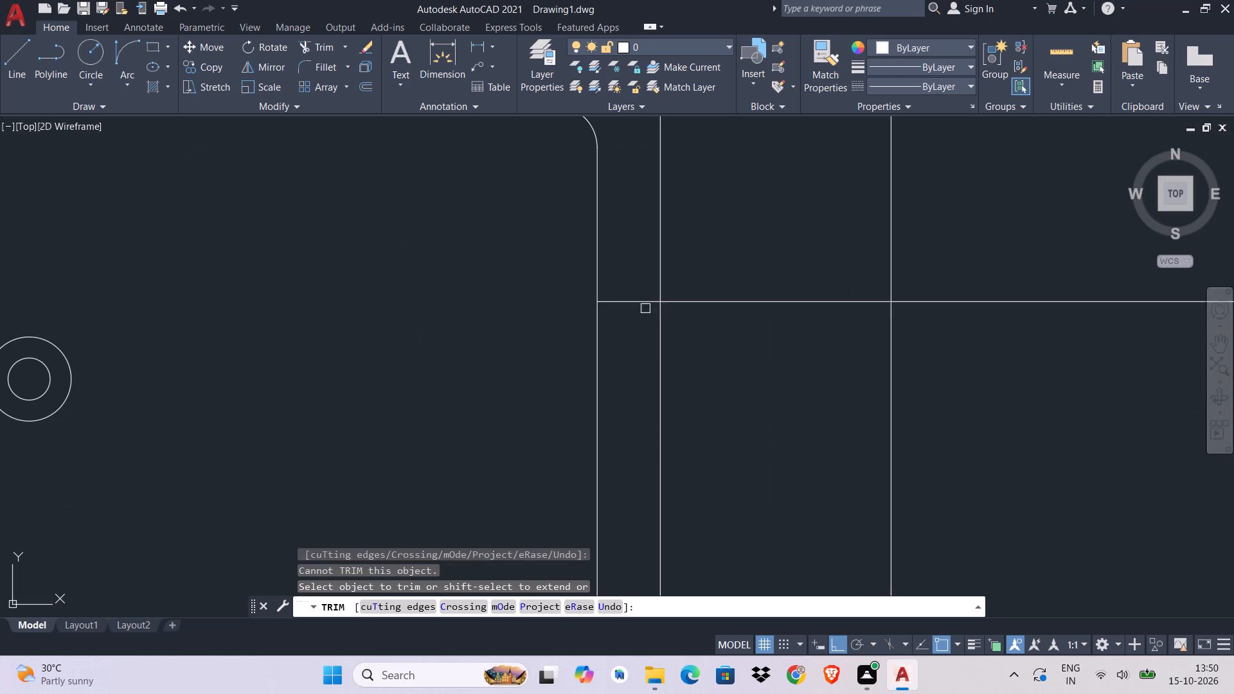
pyautogui.click(632, 303)
pyautogui.scroll(-5, 614, 369)
pyautogui.moveTo(700, 371); pyautogui.dragTo(929, 328, button='middle')
pyautogui.moveTo(945, 317); pyautogui.dragTo(778, 240, button='middle')
pyautogui.scroll(-2, 782, 235)
pyautogui.press('Escape')
pyautogui.press('Escape')
pyautogui.press('Escape')
pyautogui.press('Escape')
pyautogui.press('Escape')
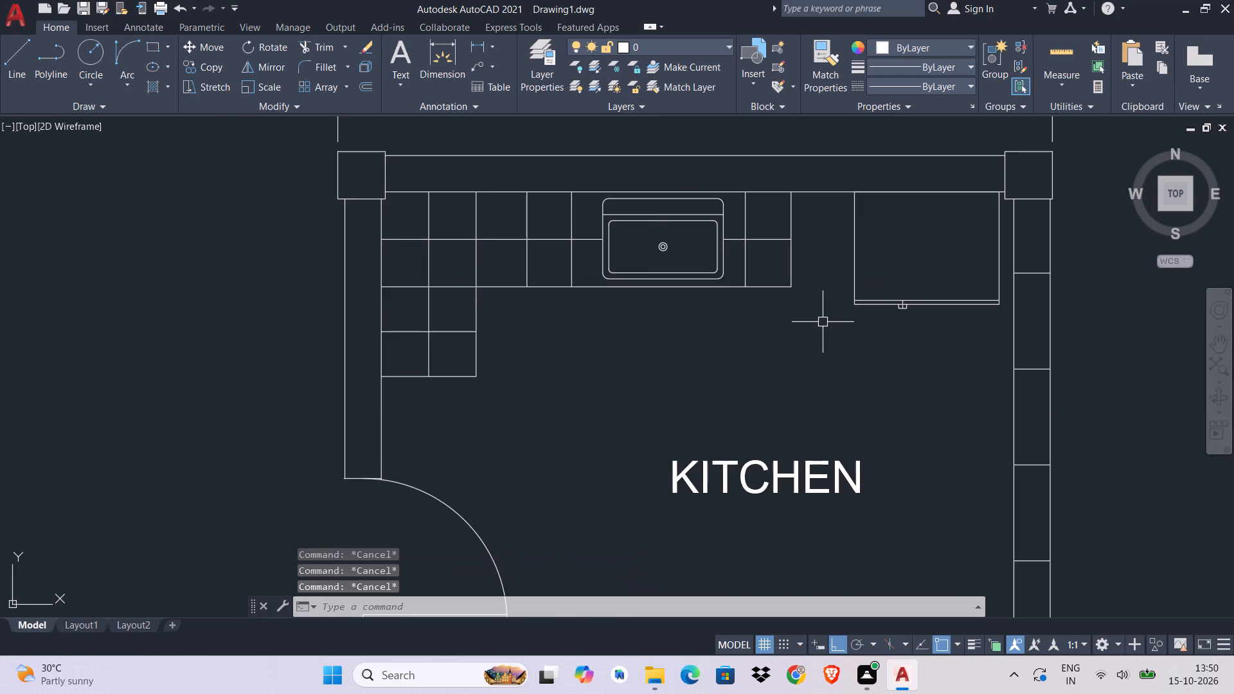
pyautogui.press('Escape')
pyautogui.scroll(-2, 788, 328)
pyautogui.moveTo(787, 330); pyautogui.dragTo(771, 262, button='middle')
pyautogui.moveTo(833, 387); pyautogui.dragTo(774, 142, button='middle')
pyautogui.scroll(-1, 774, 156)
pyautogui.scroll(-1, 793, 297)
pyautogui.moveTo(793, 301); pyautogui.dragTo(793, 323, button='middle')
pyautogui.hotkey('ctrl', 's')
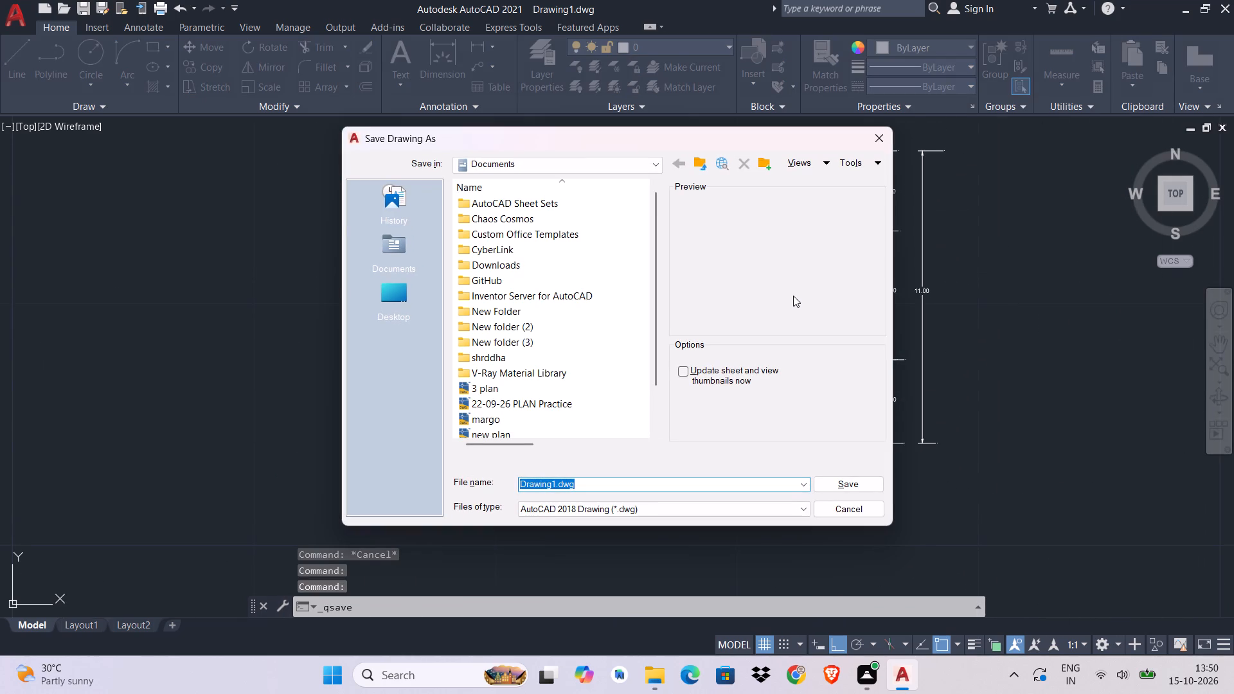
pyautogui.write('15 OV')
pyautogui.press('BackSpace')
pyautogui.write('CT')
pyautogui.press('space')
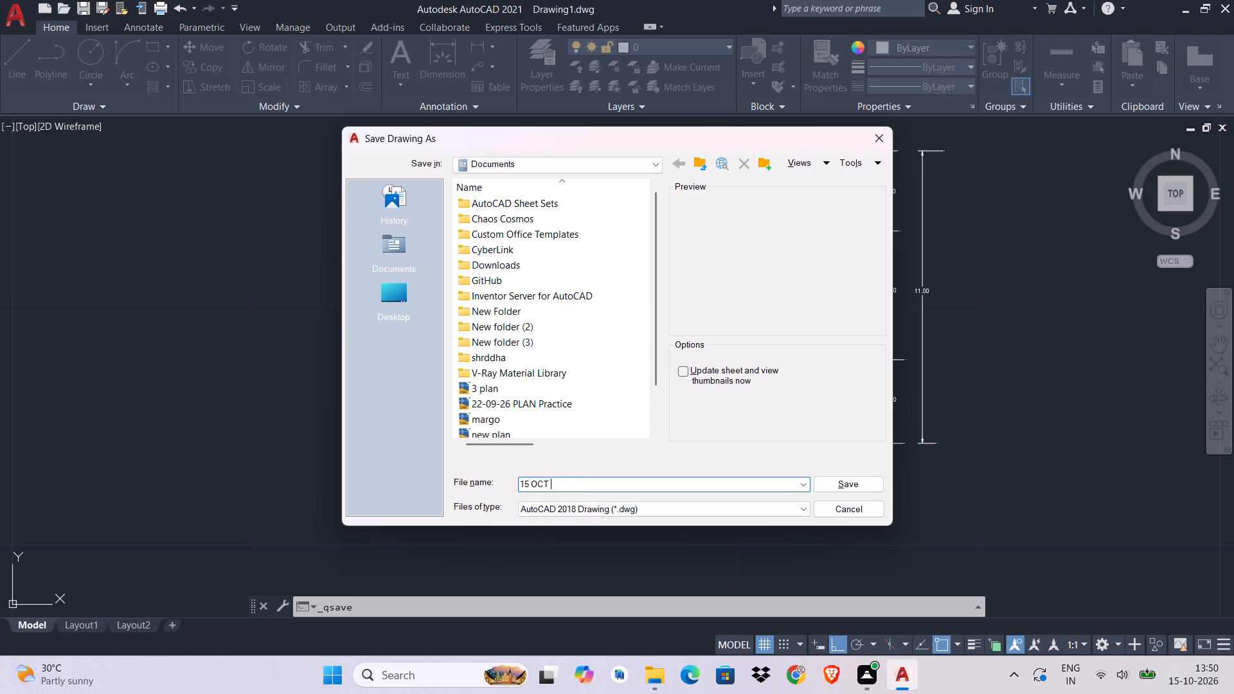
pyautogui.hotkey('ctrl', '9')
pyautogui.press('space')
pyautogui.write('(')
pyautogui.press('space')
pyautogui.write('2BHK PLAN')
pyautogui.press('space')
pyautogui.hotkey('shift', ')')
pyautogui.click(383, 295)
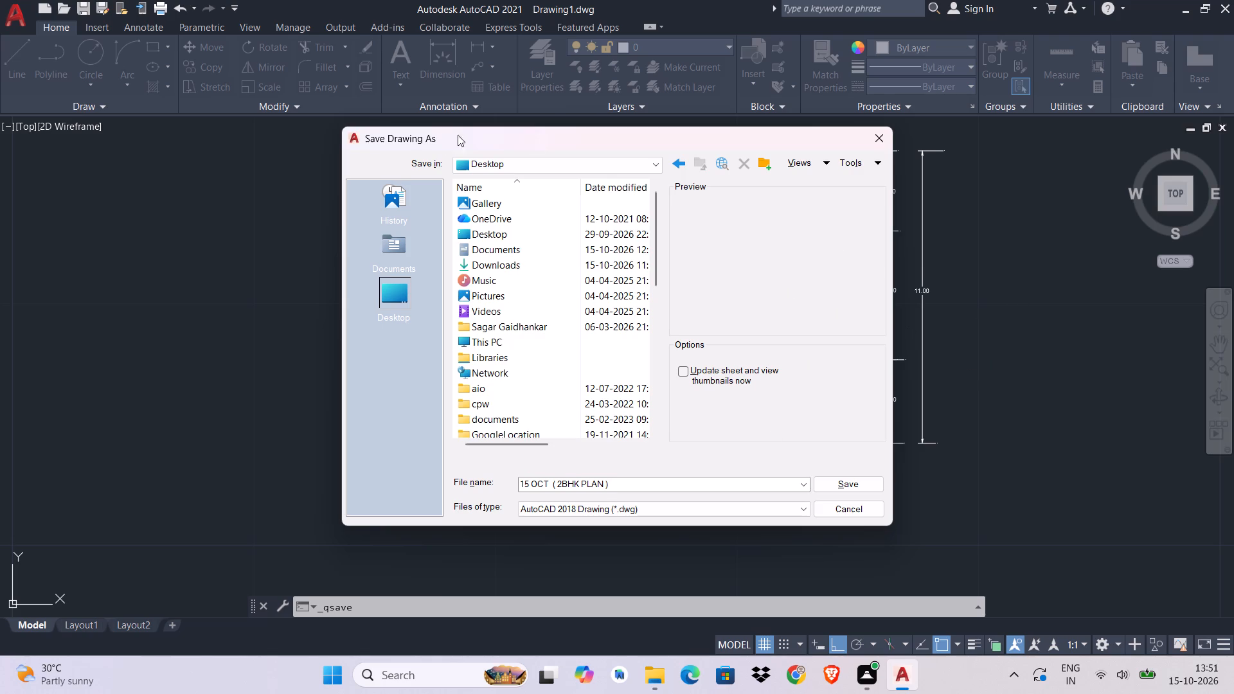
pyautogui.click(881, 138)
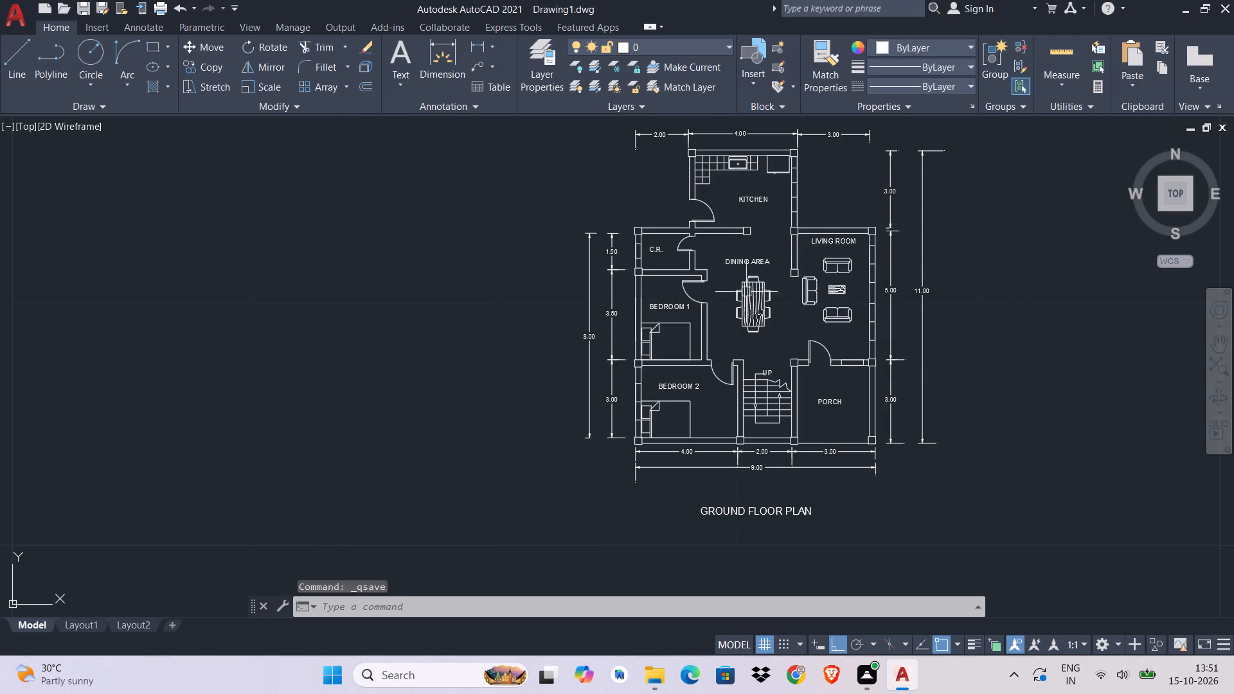
# Move the GROUND FLOOR PLAN title straight up, slightly closer to the overall width dimension below the plan.
pyautogui.moveTo(779, 299); pyautogui.dragTo(704, 285, button='middle')
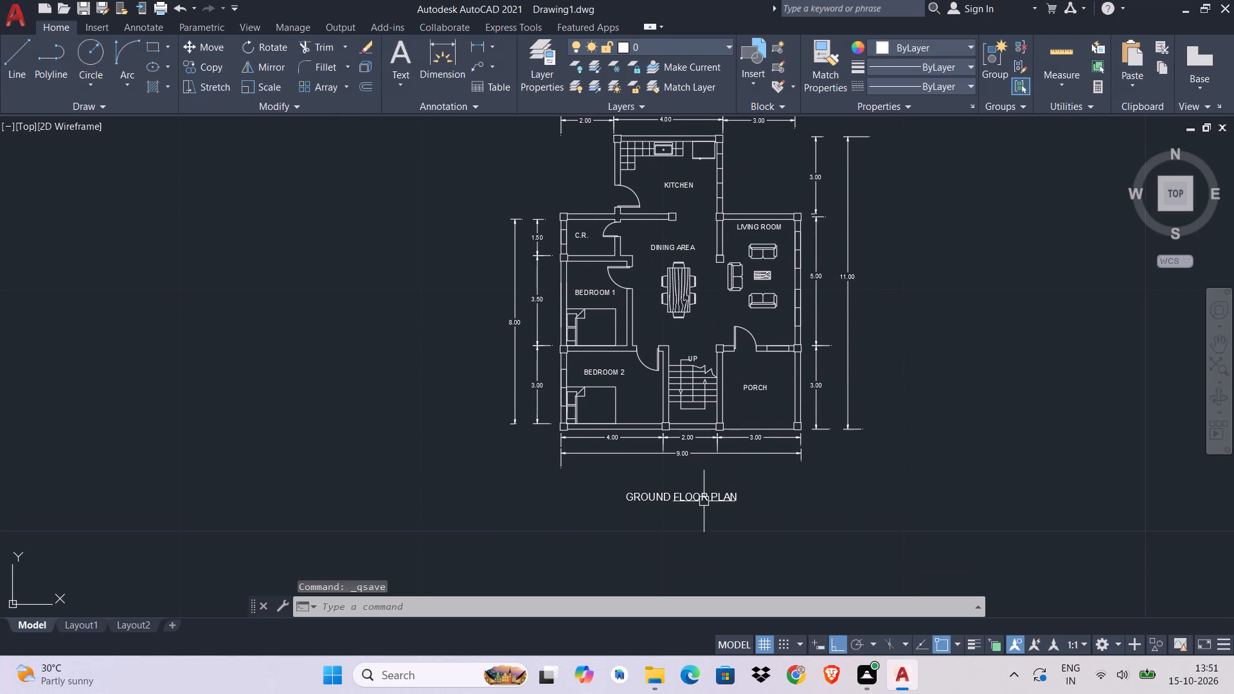
pyautogui.click(704, 501)
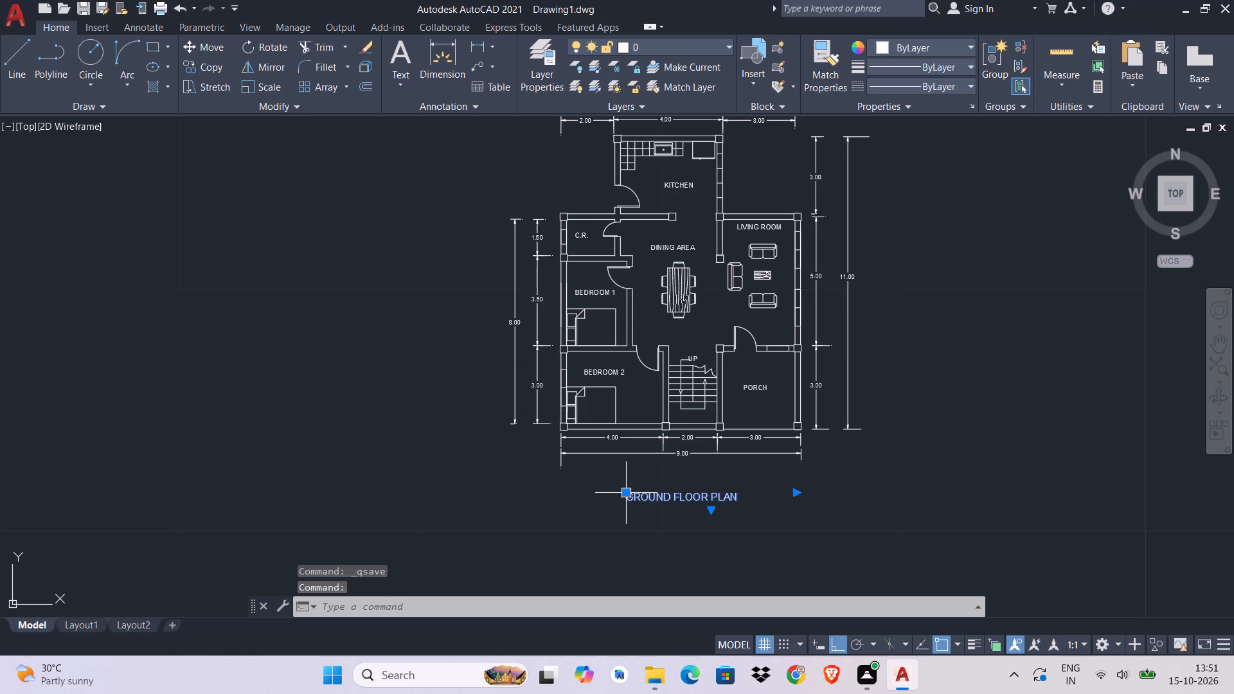
pyautogui.click(629, 491)
pyautogui.click(631, 481)
pyautogui.press('Escape')
pyautogui.press('Escape')
pyautogui.press('Escape')
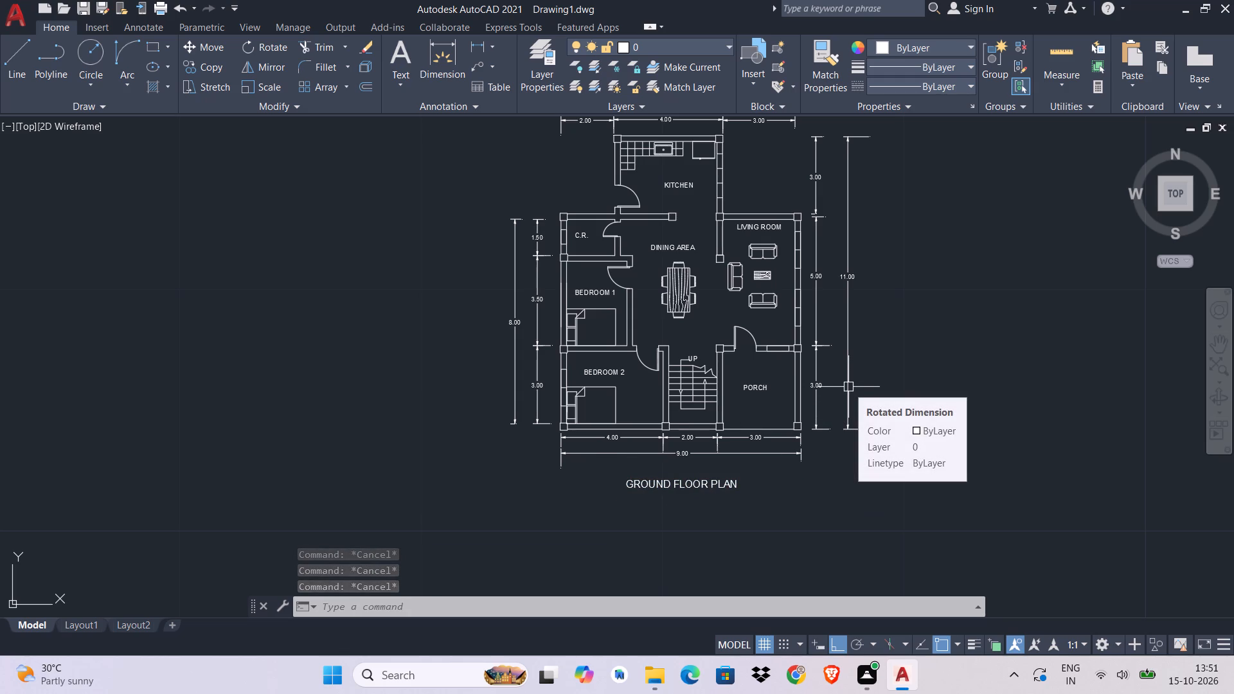
pyautogui.moveTo(723, 272); pyautogui.dragTo(726, 326, button='middle')
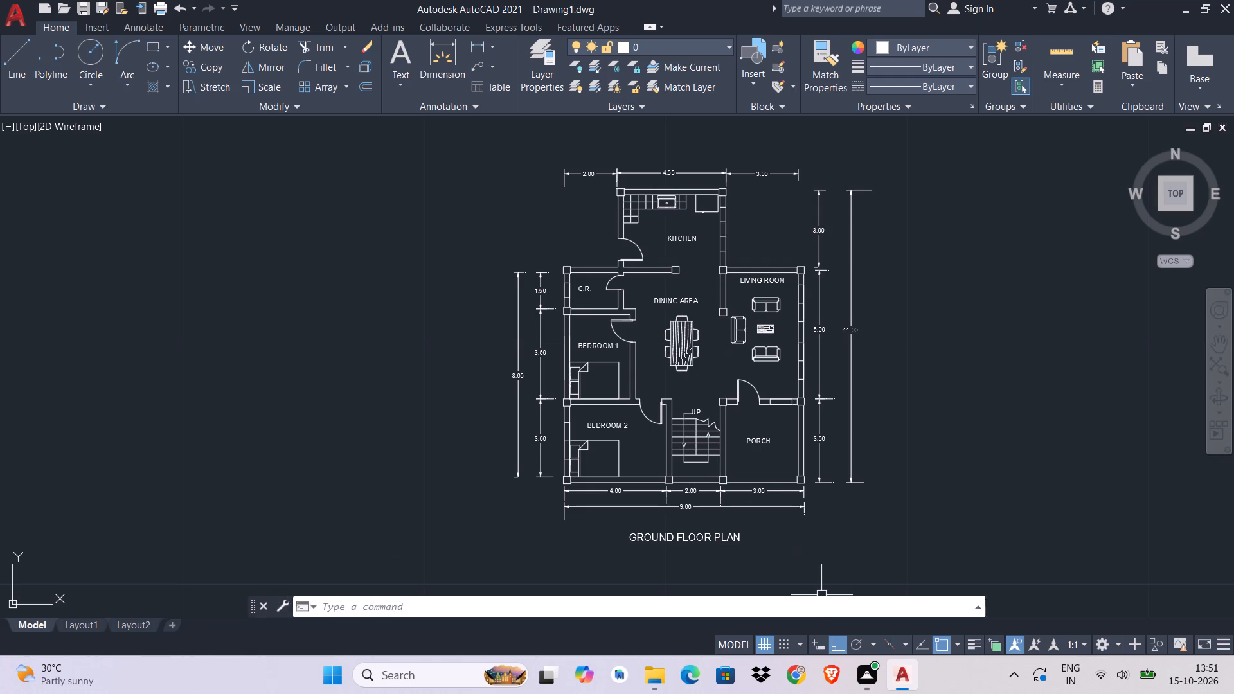